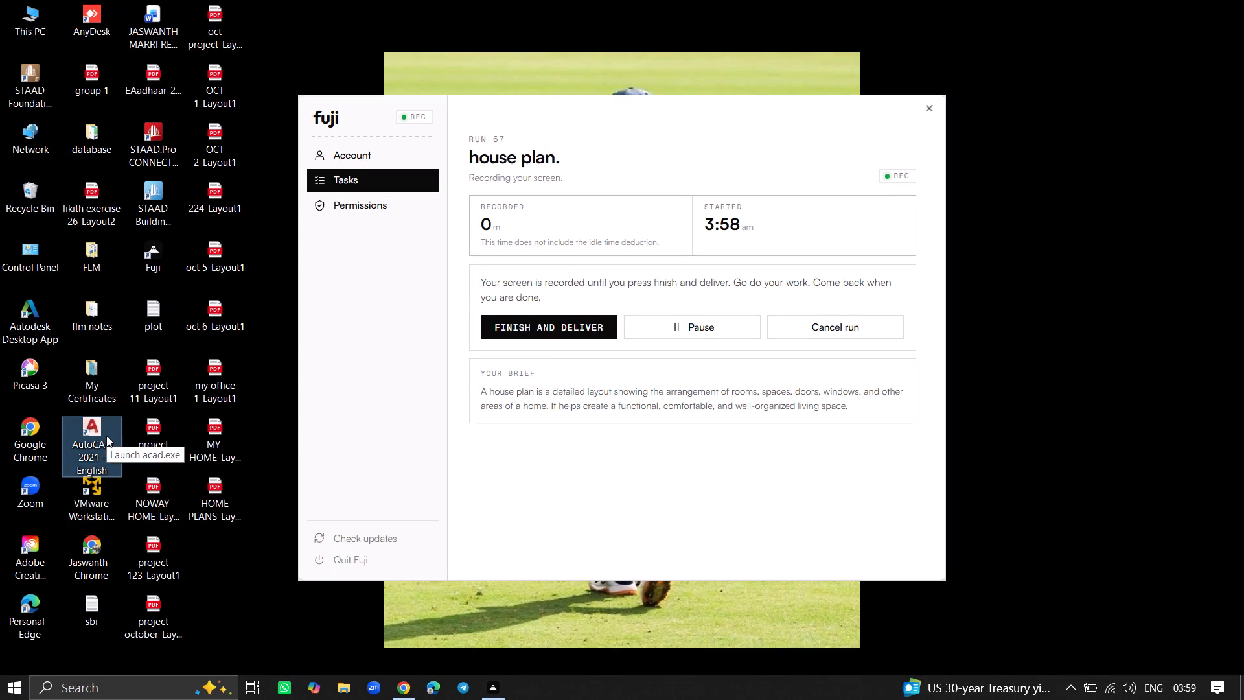
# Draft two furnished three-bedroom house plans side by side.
# Launch AutoCAD 2021 from the desktop.
pyautogui.doubleClick(106, 436)
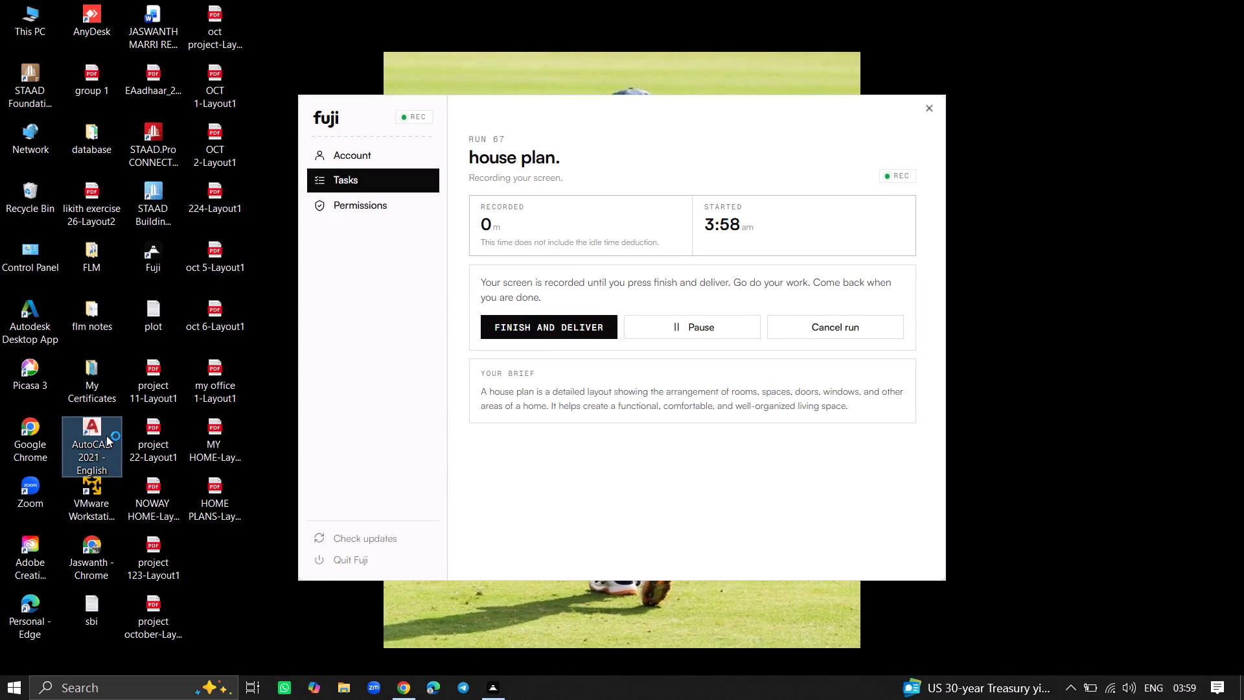
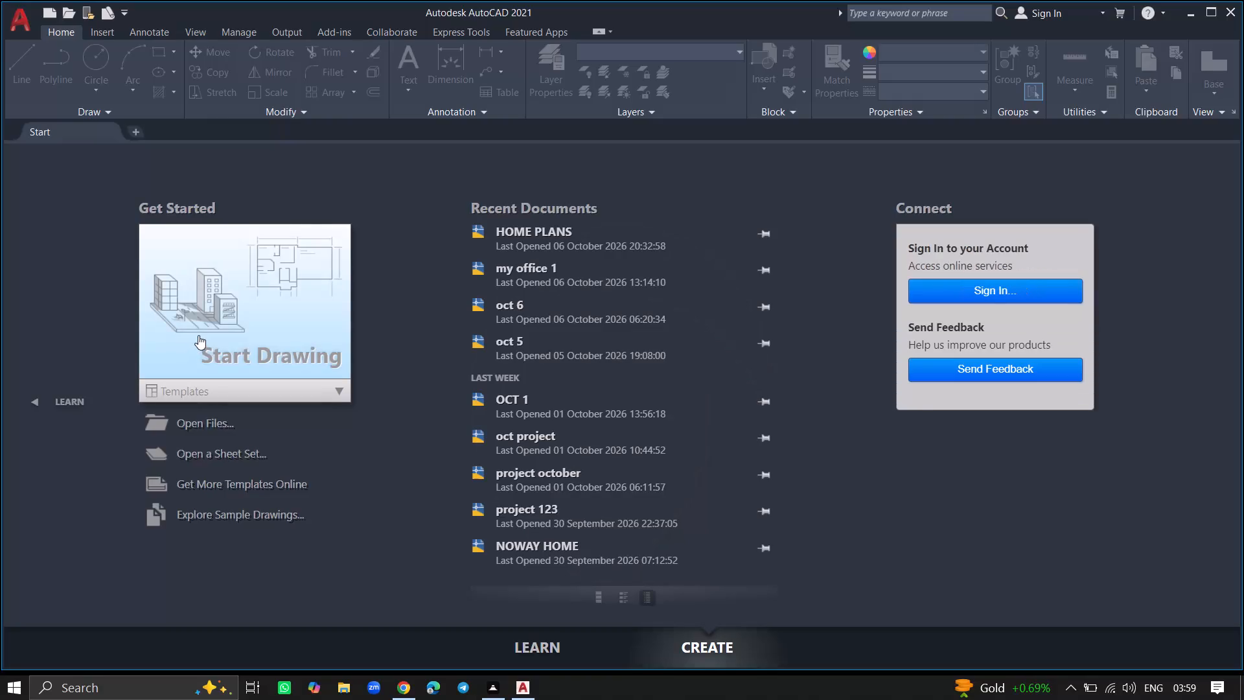
# Start a new blank drawing and clear the tool palettes from the workspace.
pyautogui.click(198, 335)
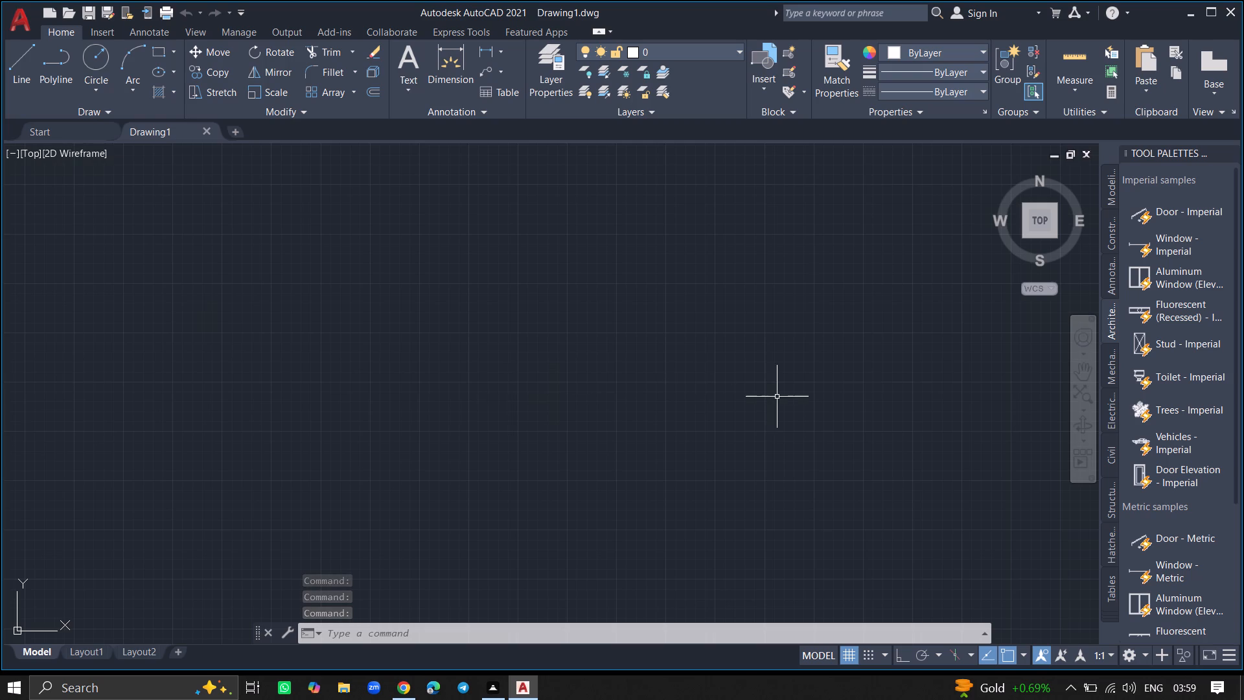
pyautogui.click(1227, 150)
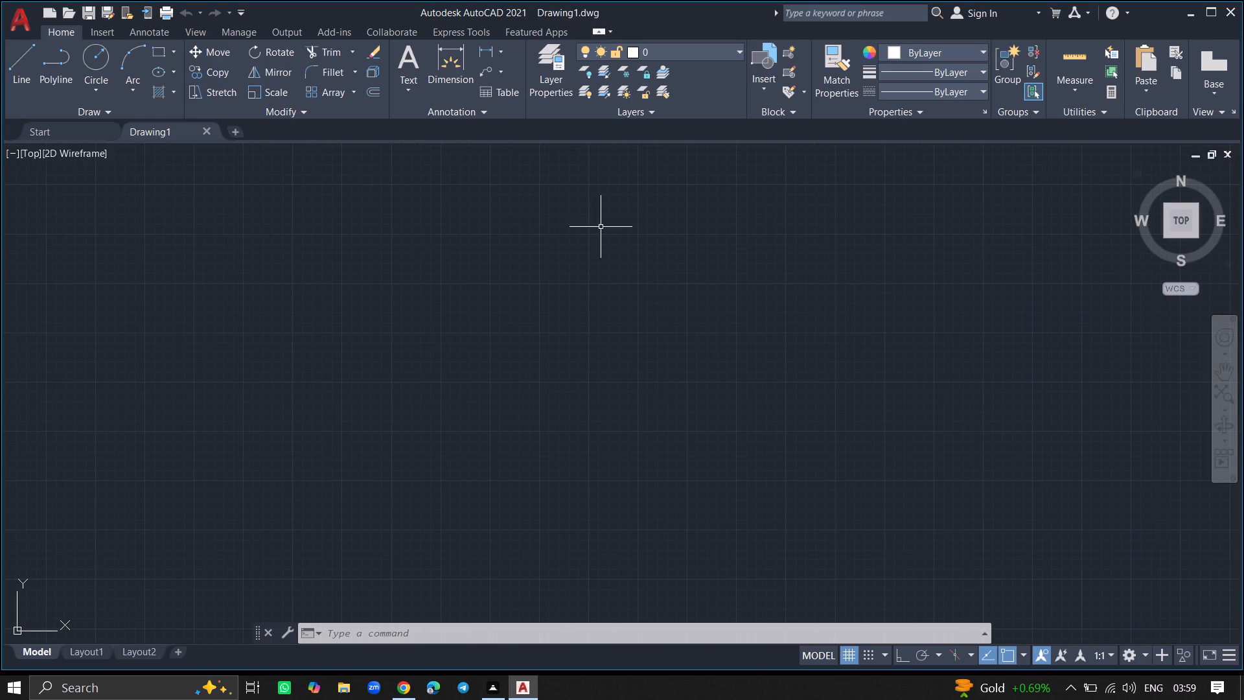
# In the layer manager, create a new VP-frozen layer named "walls".
pyautogui.click(553, 94)
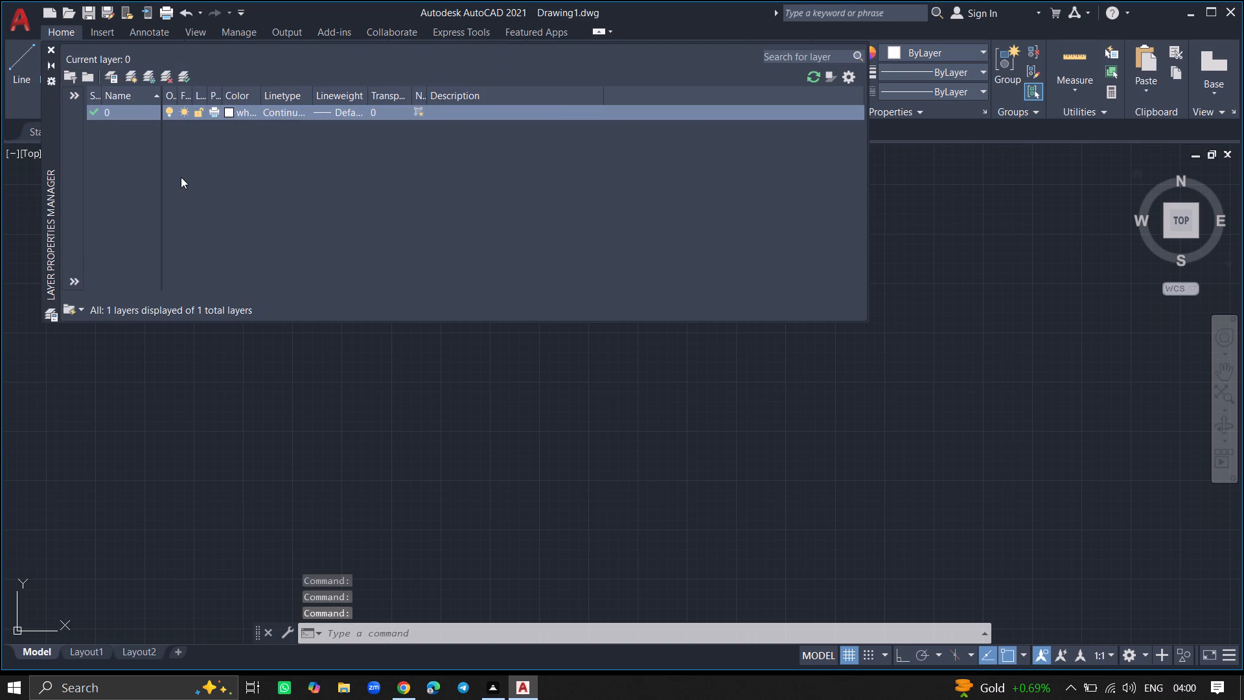
pyautogui.click(149, 79)
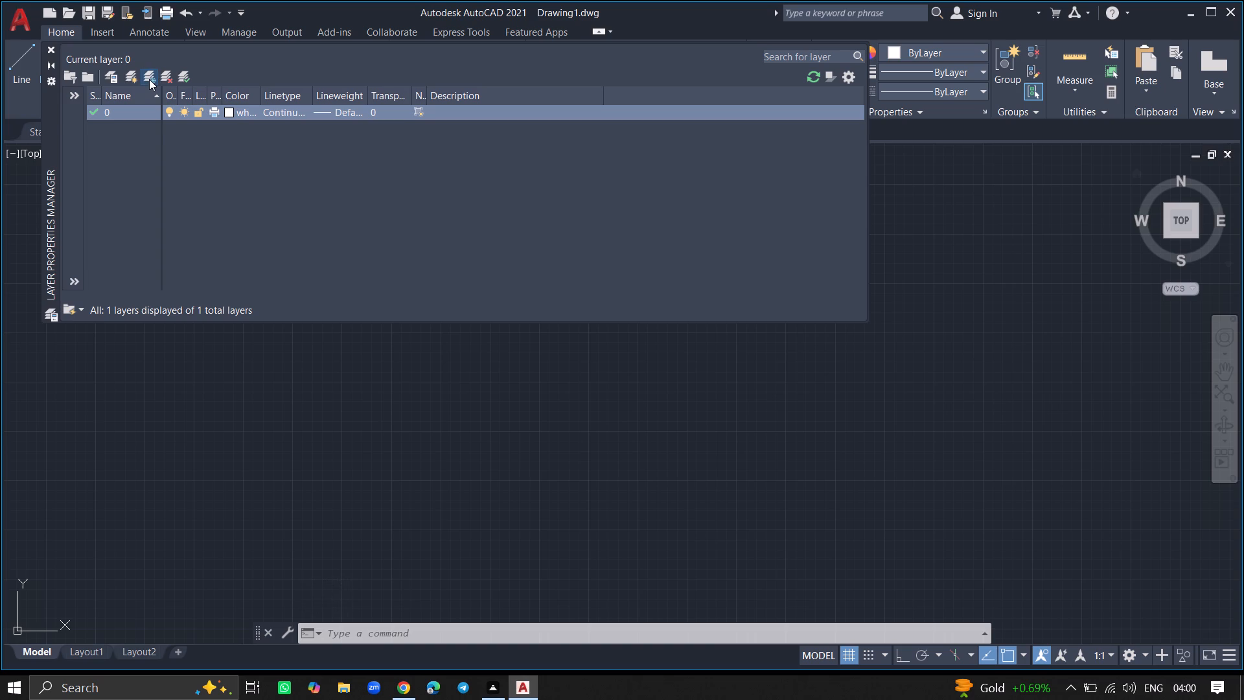
pyautogui.click(146, 132)
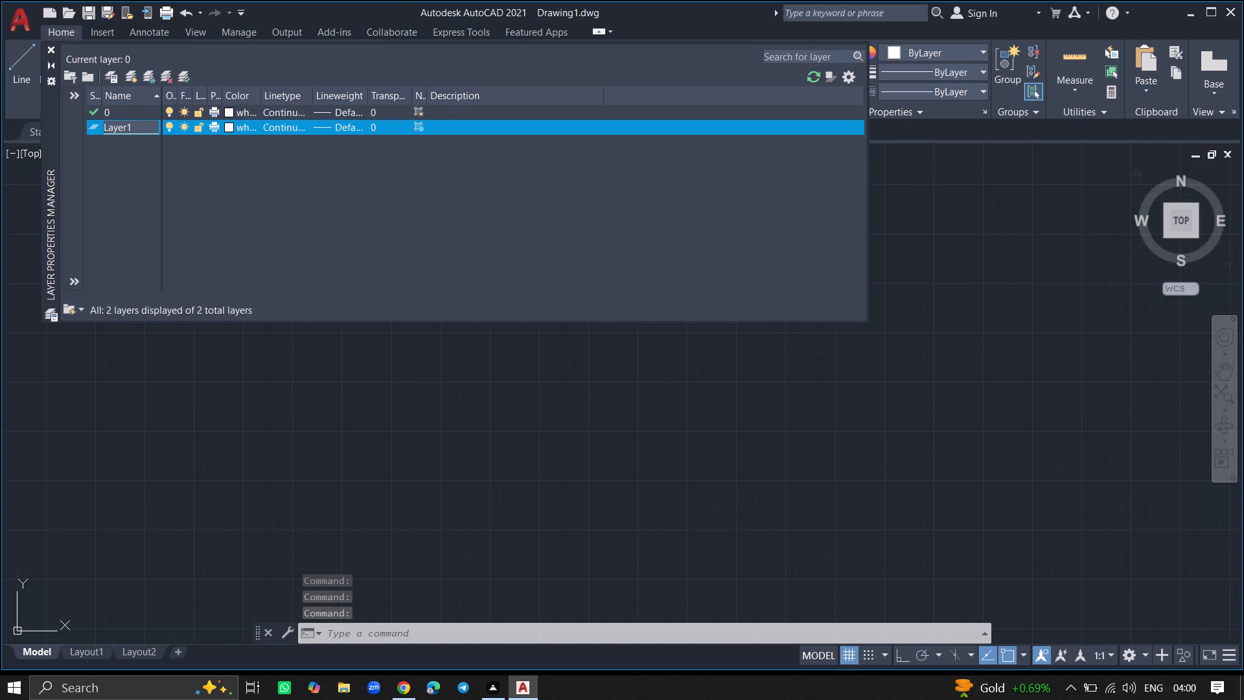
pyautogui.press('BackSpace')
pyautogui.press('BackSpace')
pyautogui.press('BackSpace')
pyautogui.press('BackSpace')
pyautogui.press('BackSpace')
pyautogui.press('BackSpace')
pyautogui.press('BackSpace')
pyautogui.press('BackSpace')
pyautogui.press('BackSpace')
pyautogui.press('BackSpace')
pyautogui.press('BackSpace')
pyautogui.press('BackSpace')
pyautogui.press('BackSpace')
pyautogui.press('BackSpace')
pyautogui.press('BackSpace')
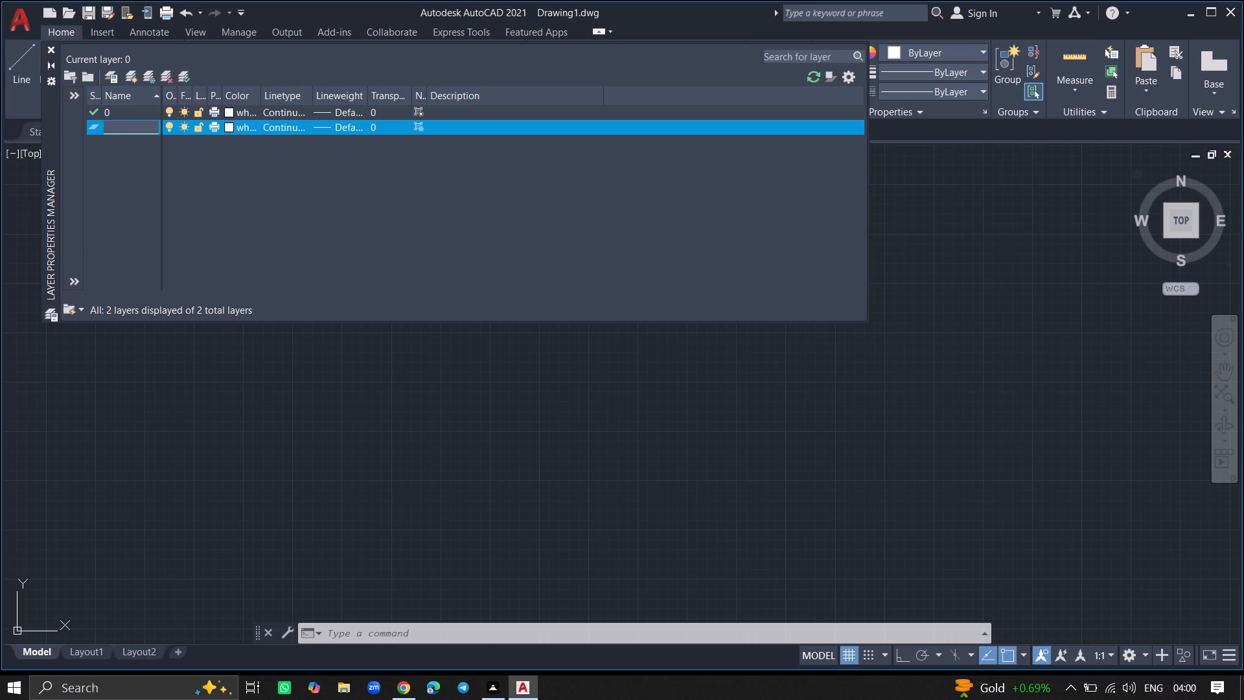
pyautogui.write('walls')
pyautogui.click(121, 185)
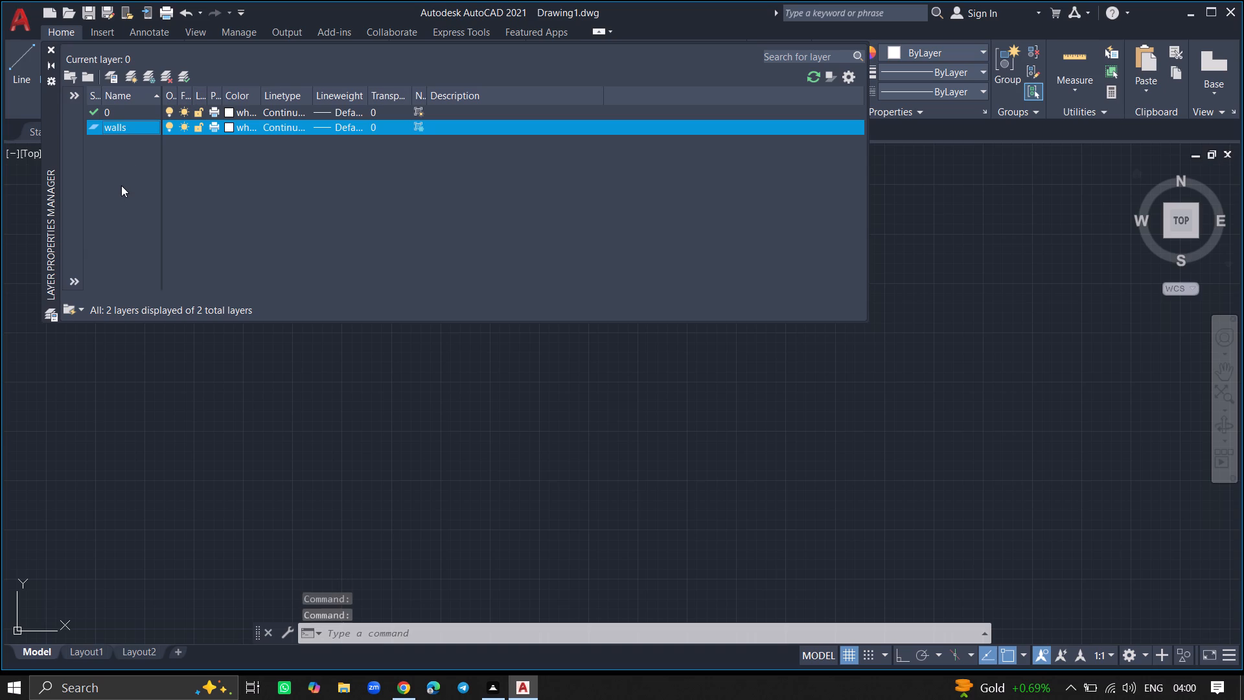
# Set the walls layer's colour to yellow, index 50, and thaw the layer in new viewports.
pyautogui.click(227, 129)
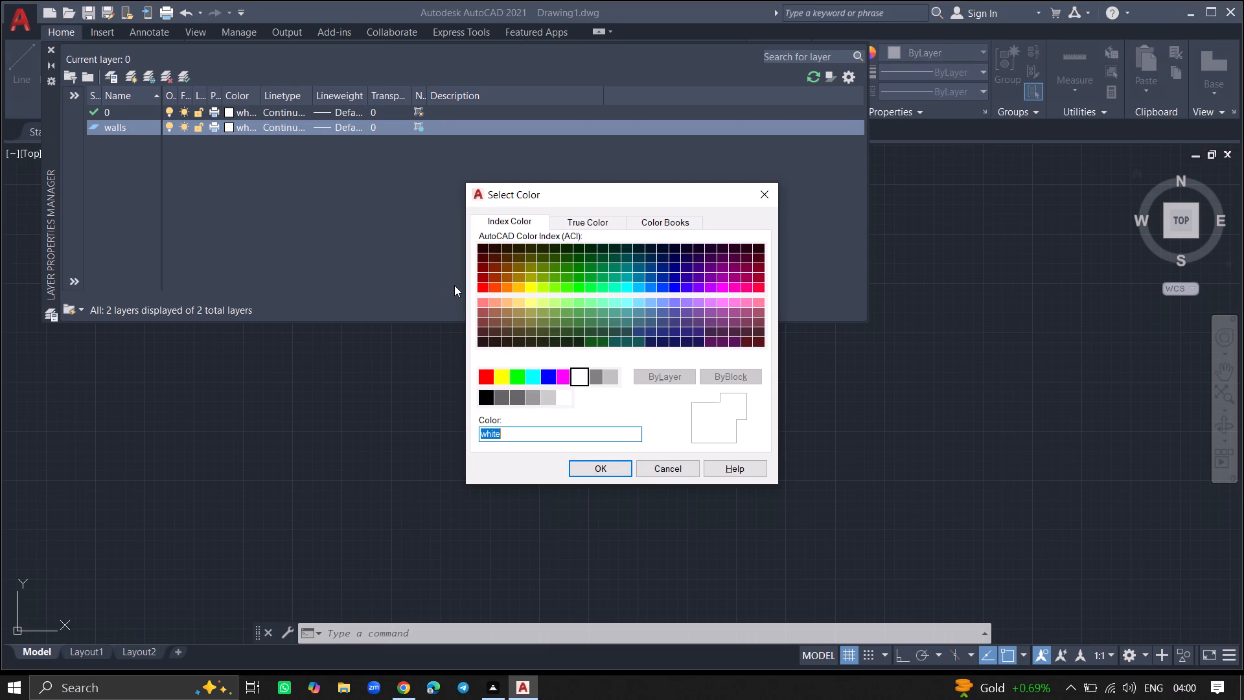
pyautogui.click(531, 288)
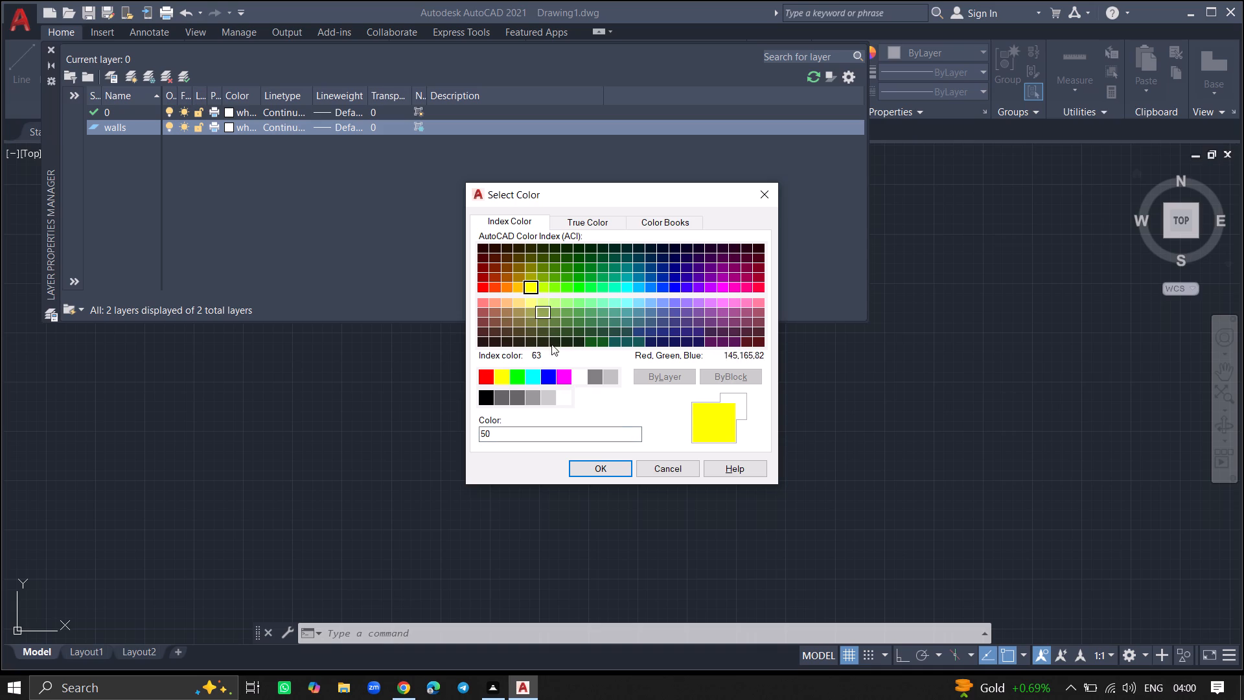
pyautogui.click(594, 465)
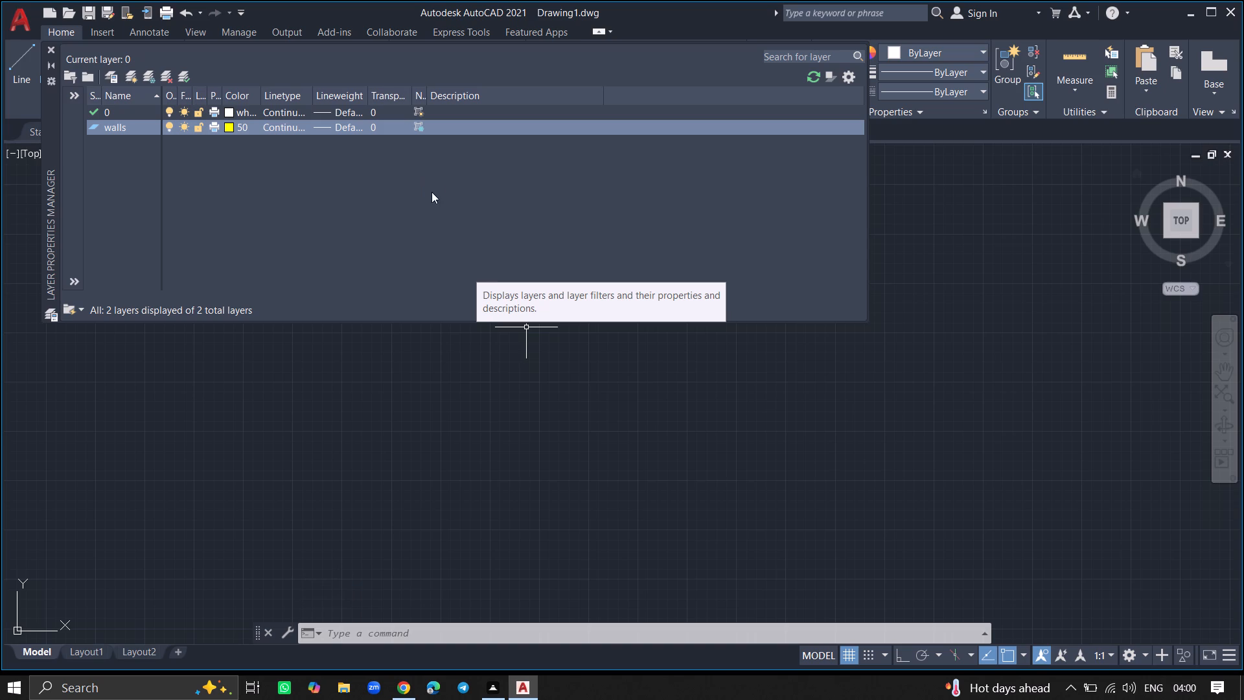
pyautogui.click(417, 127)
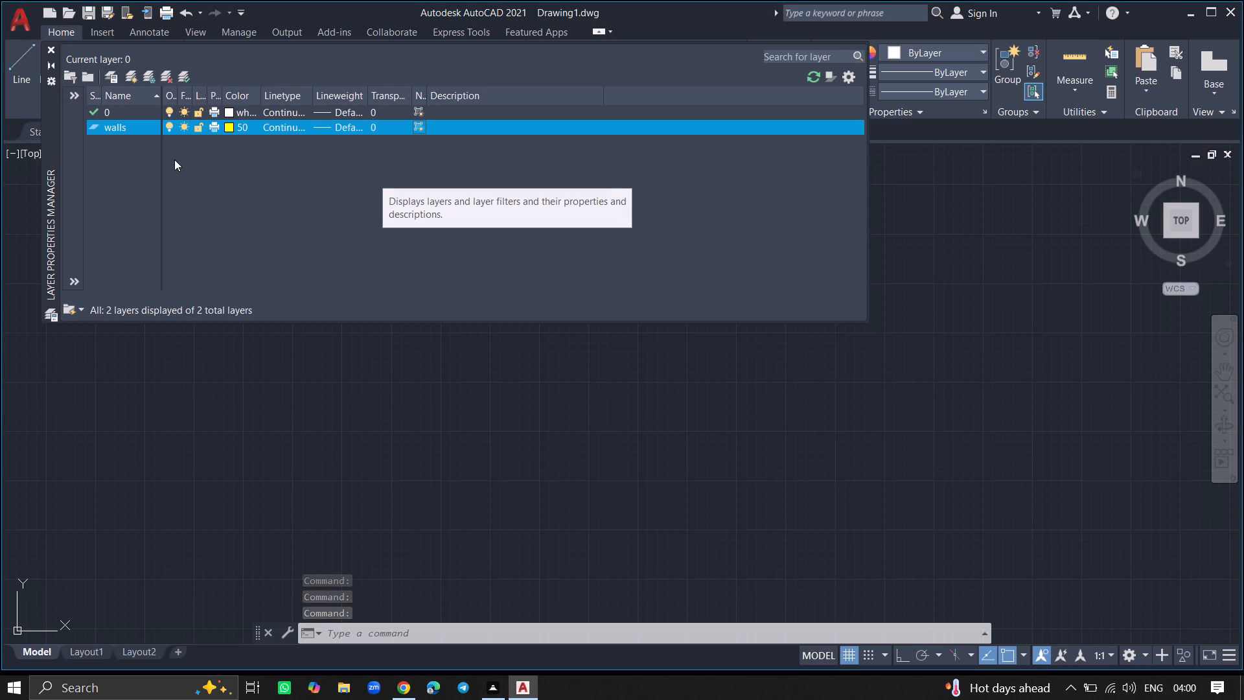
# Create a new VP-frozen layer named "doors".
pyautogui.click(146, 75)
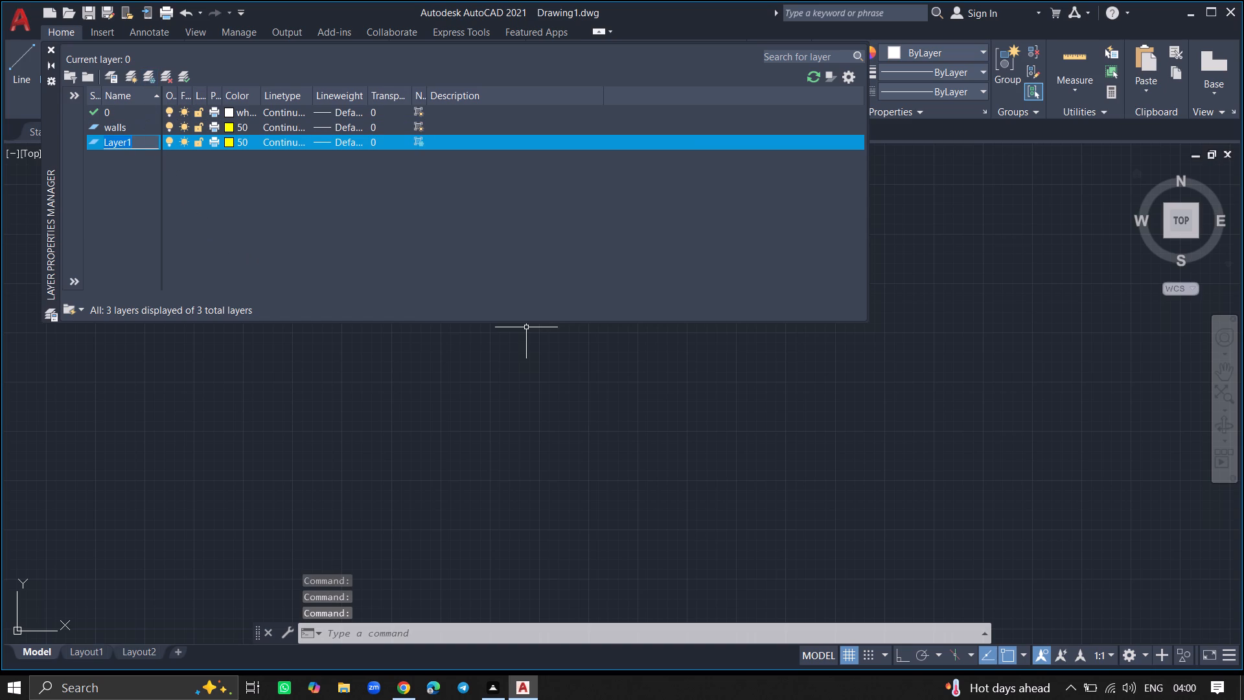
pyautogui.click(135, 145)
pyautogui.press('BackSpace')
pyautogui.press('BackSpace')
pyautogui.press('BackSpace')
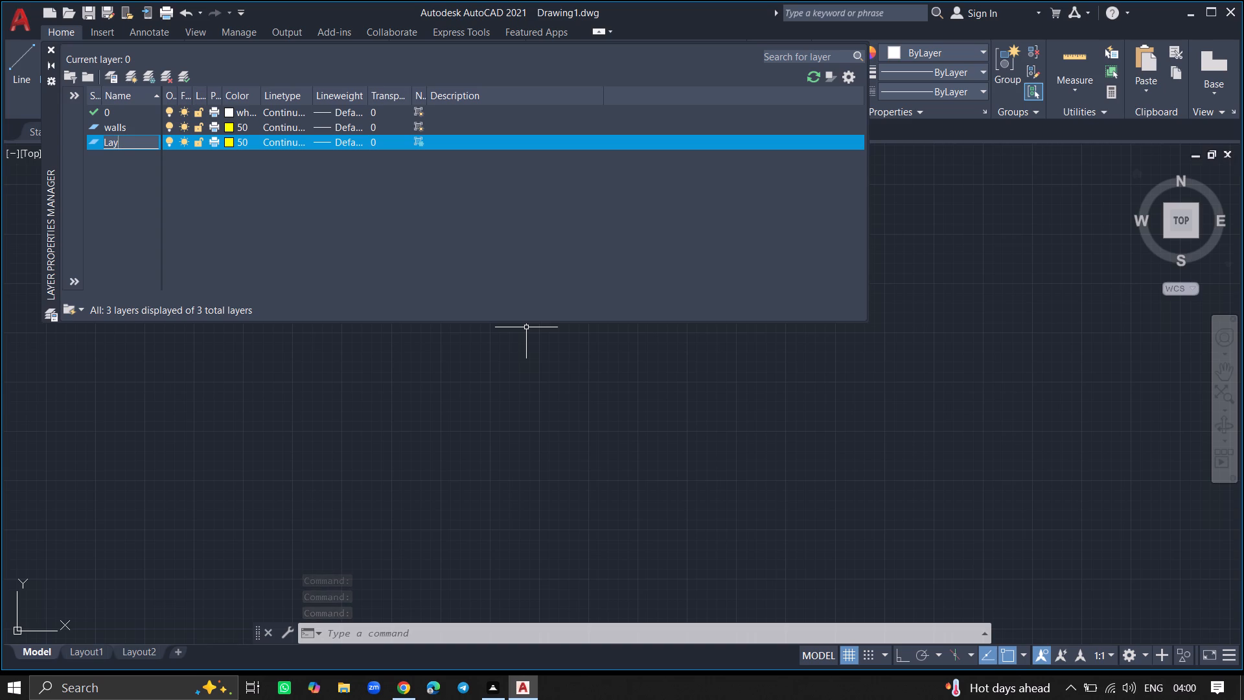
pyautogui.press('BackSpace')
pyautogui.press('BackSpace')
pyautogui.press('BackSpace')
pyautogui.write('doors')
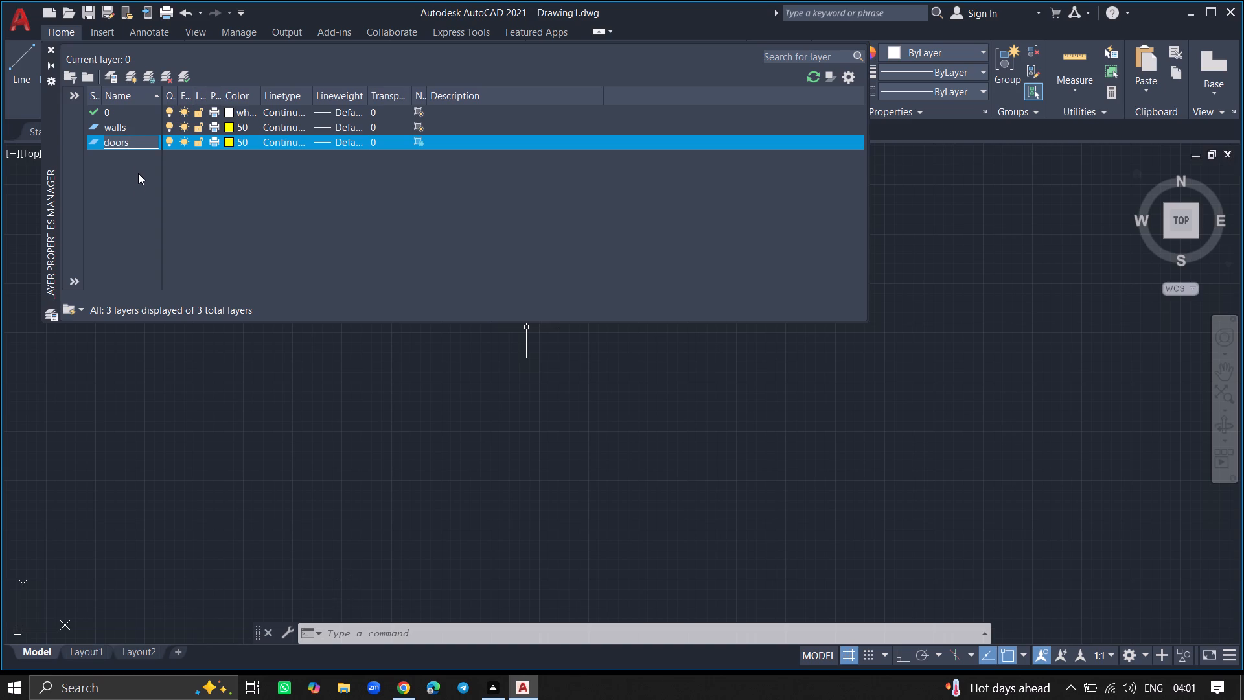
pyautogui.click(133, 191)
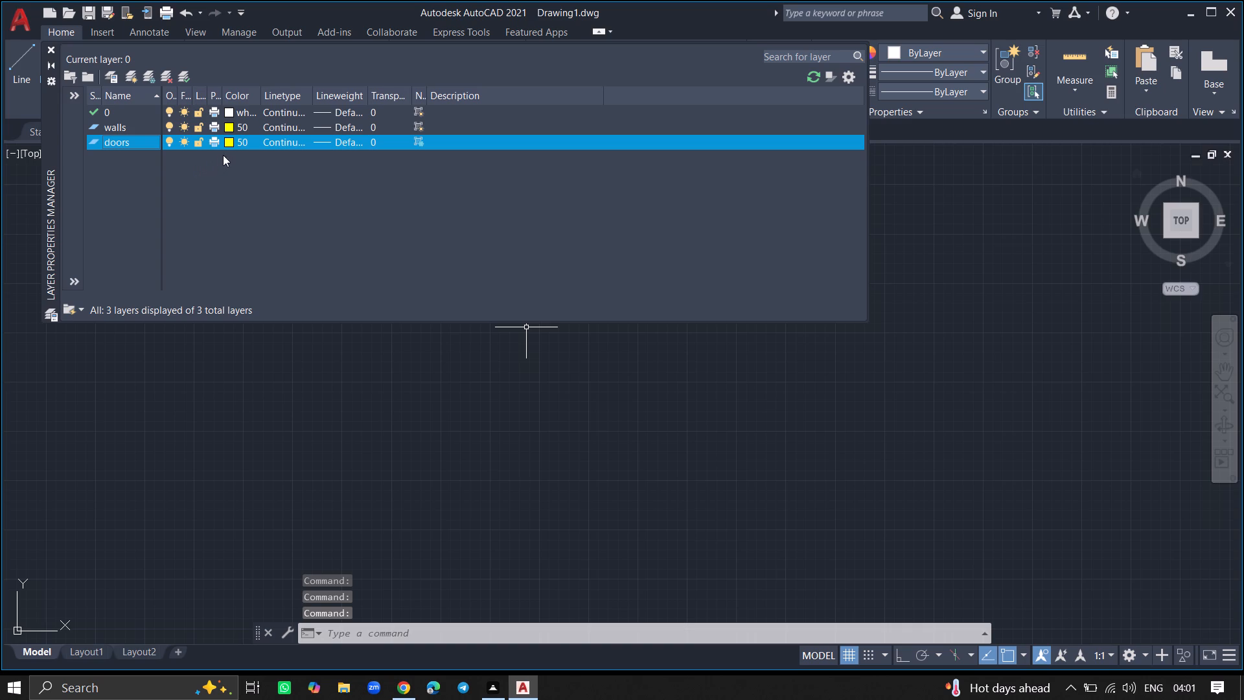
# Set the doors layer's colour to red, index 10, and thaw the layer in new viewports.
pyautogui.click(227, 141)
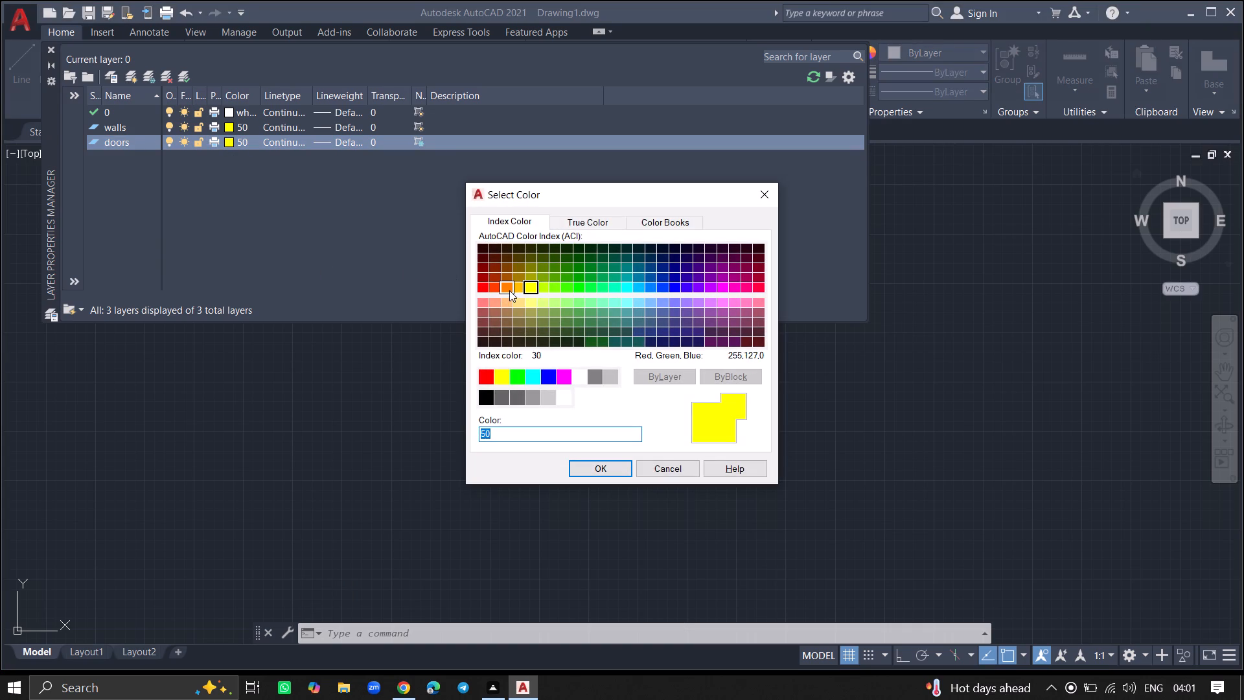
pyautogui.click(483, 290)
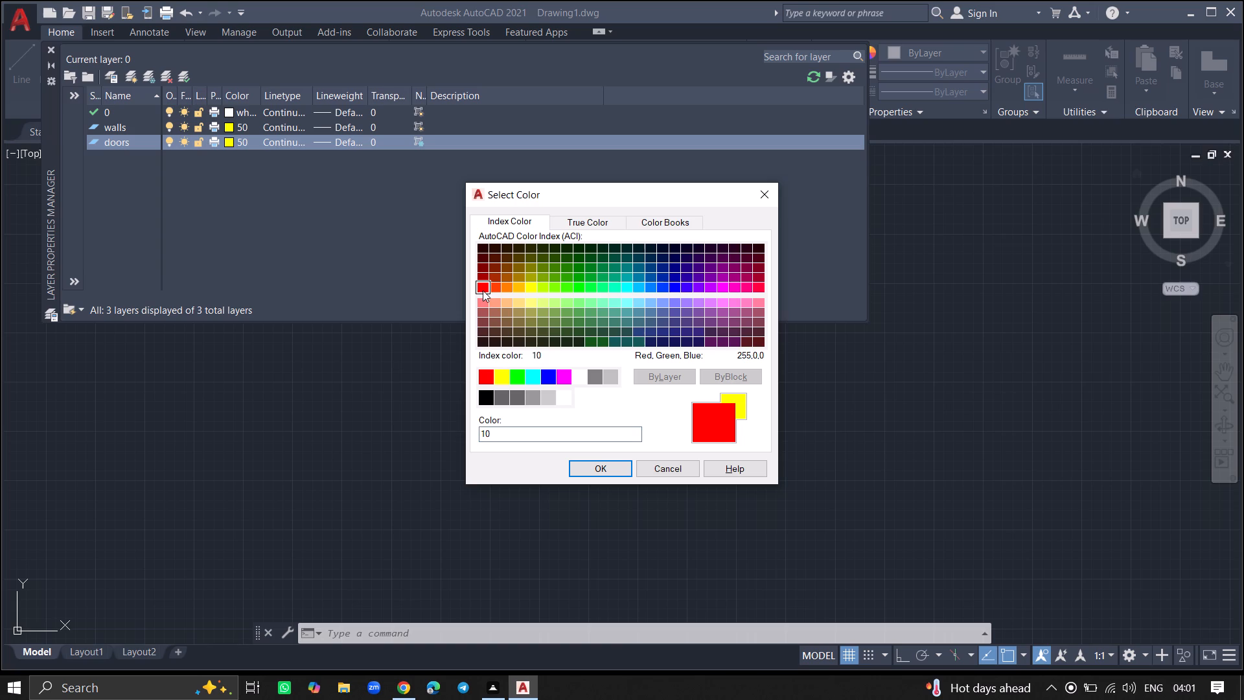
pyautogui.click(590, 466)
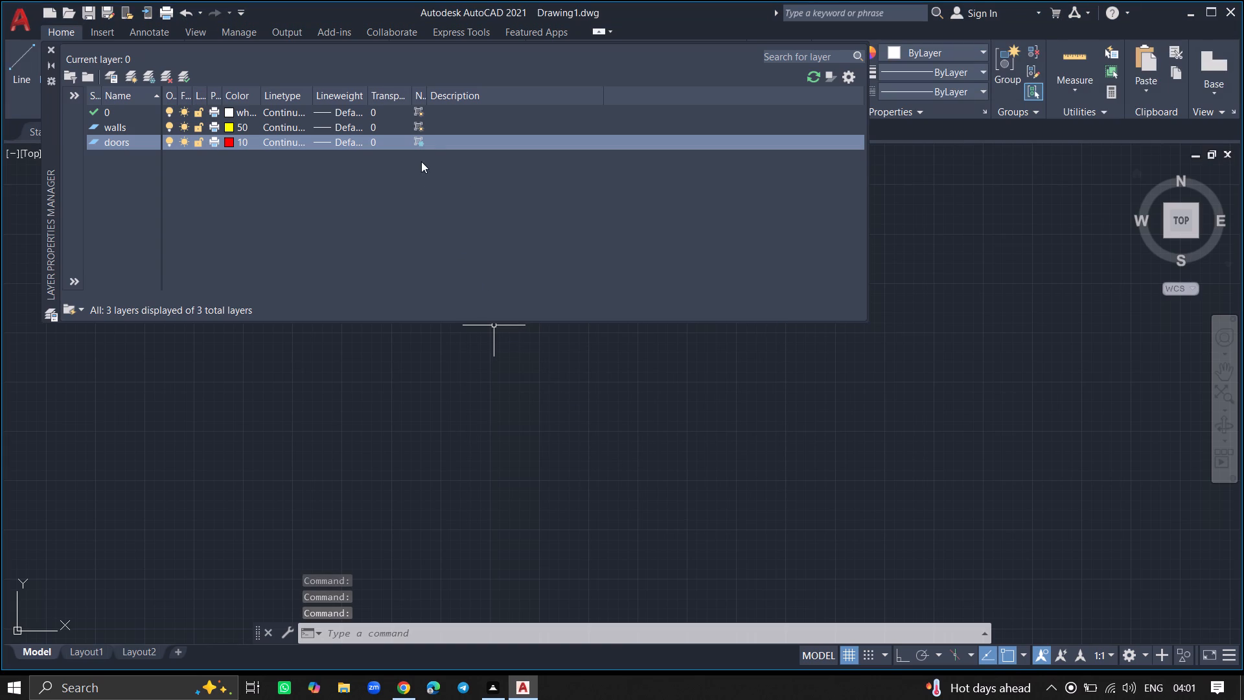
pyautogui.click(417, 143)
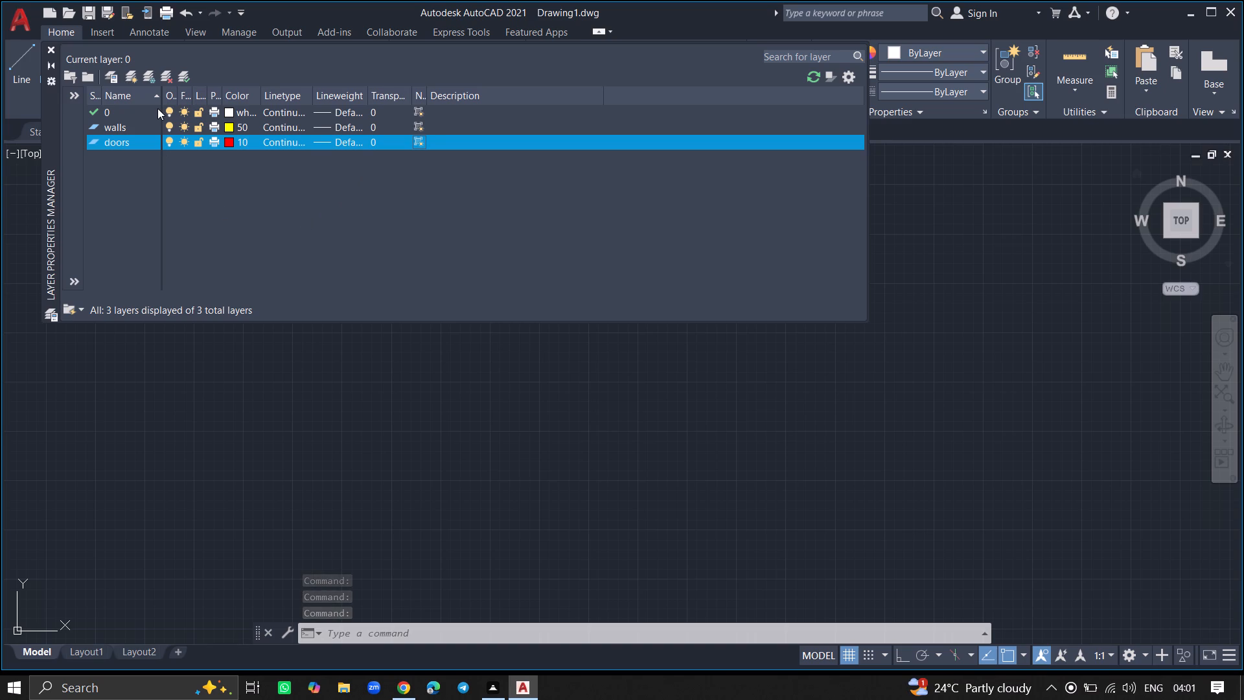
# Create a new VP-frozen layer named "windows".
pyautogui.click(149, 76)
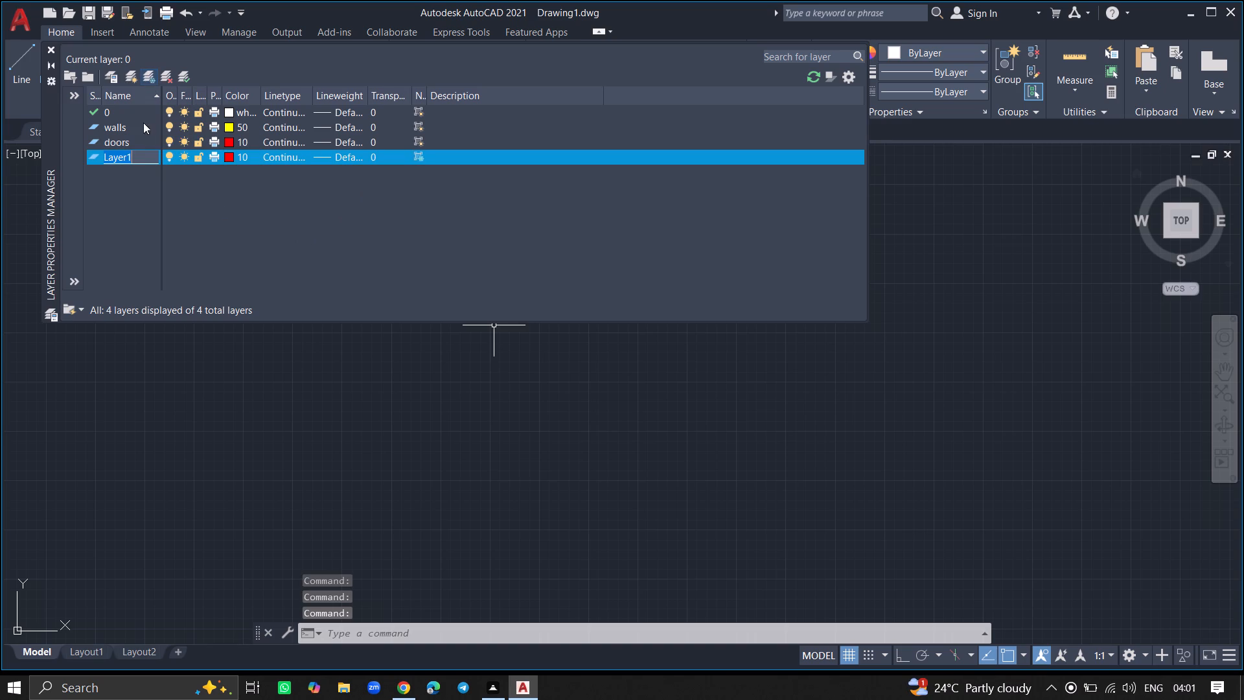
pyautogui.click(141, 155)
pyautogui.press('BackSpace')
pyautogui.press('BackSpace')
pyautogui.press('BackSpace')
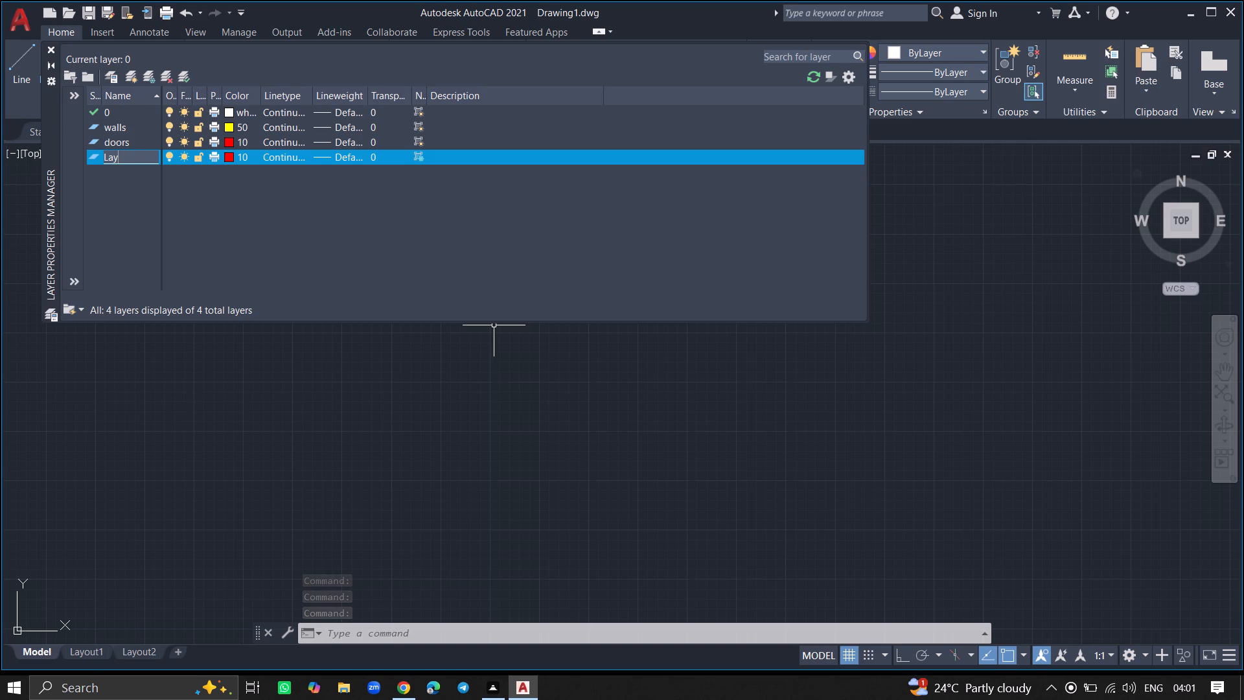
pyautogui.press('BackSpace')
pyautogui.press('BackSpace')
pyautogui.press('BackSpace')
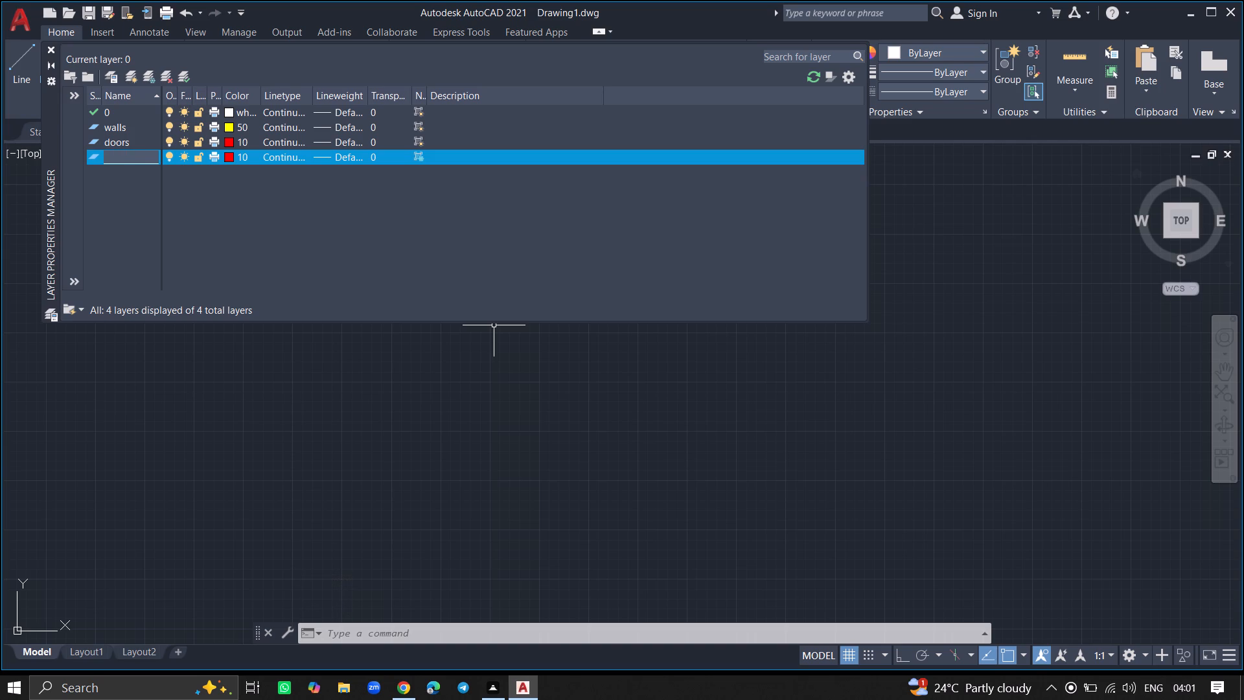
pyautogui.write('win')
pyautogui.write('dows')
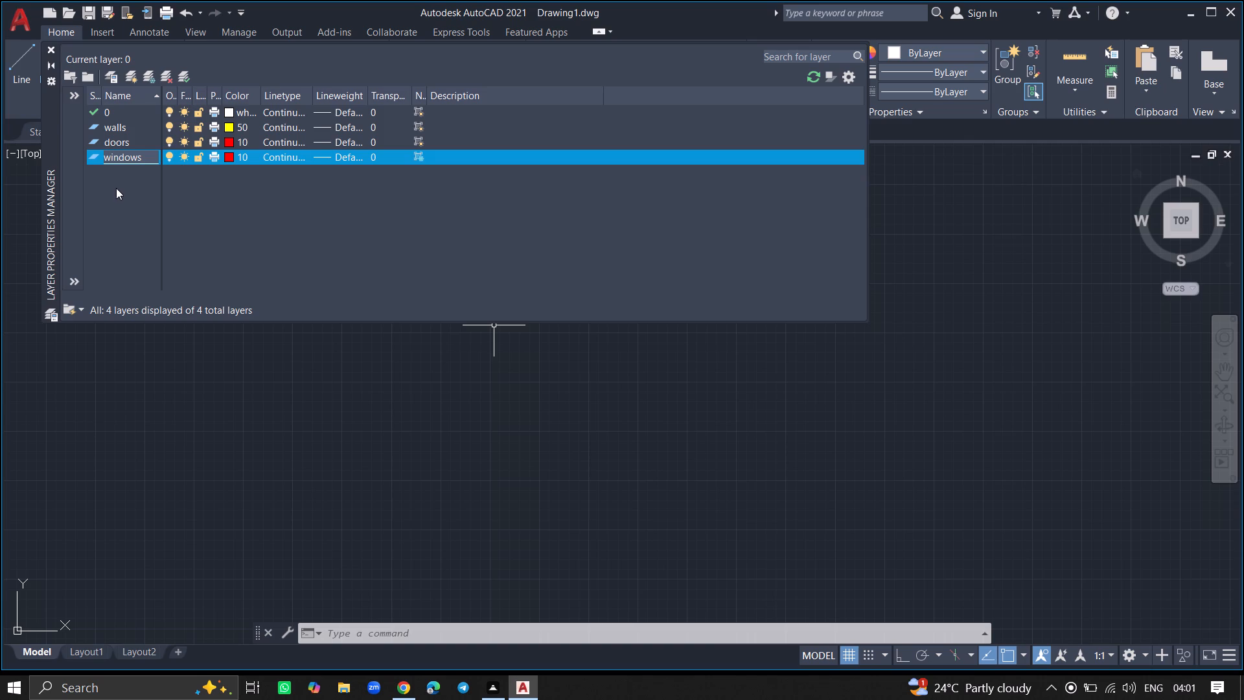
pyautogui.click(116, 189)
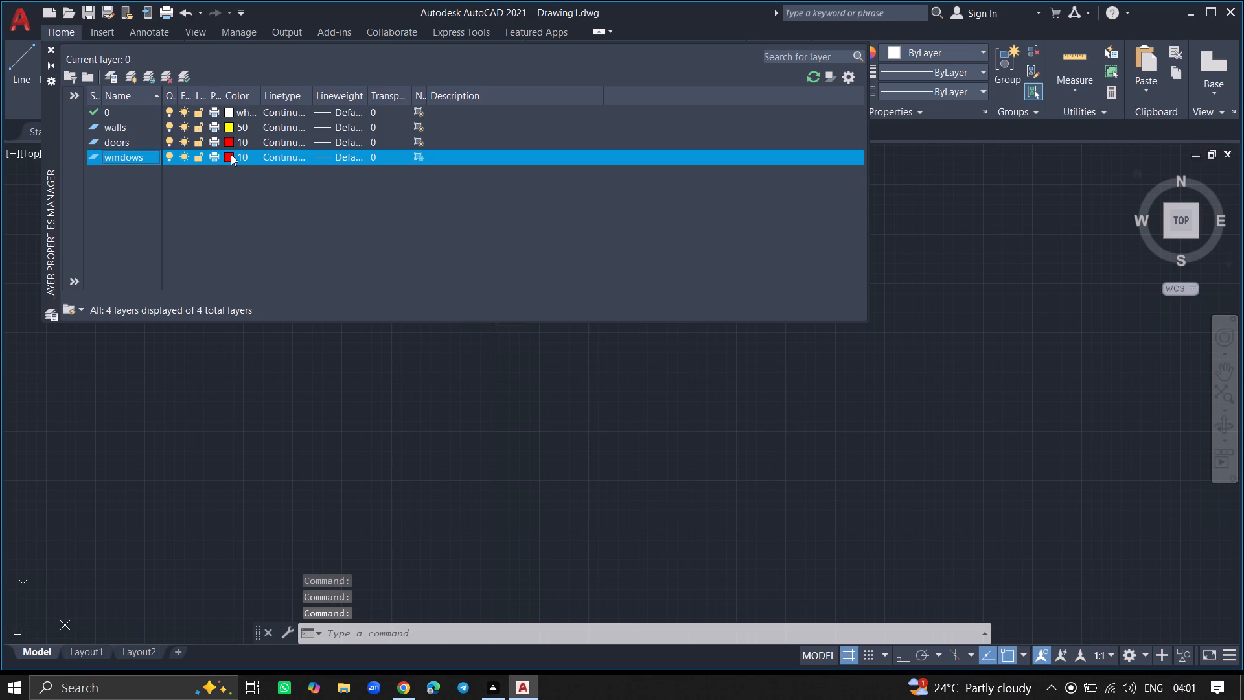
# Set the windows layer's colour to orange, index 30, and thaw the layer in new viewports.
pyautogui.click(231, 154)
pyautogui.click(340, 208)
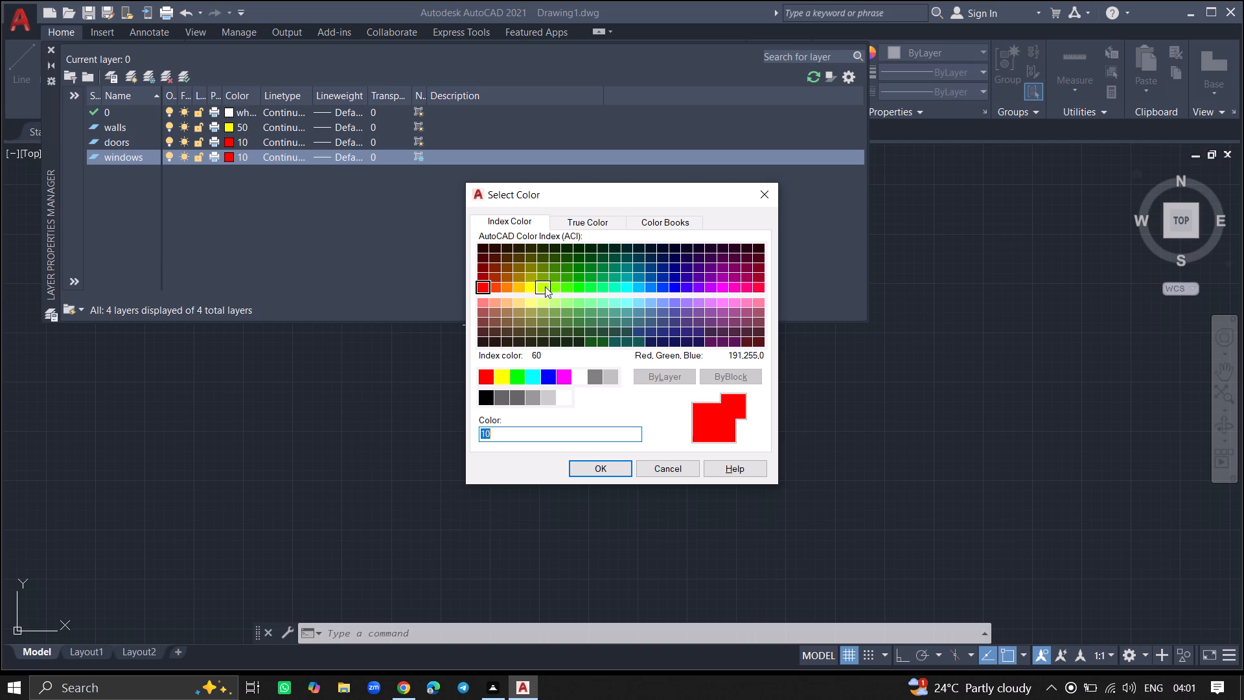
pyautogui.click(508, 289)
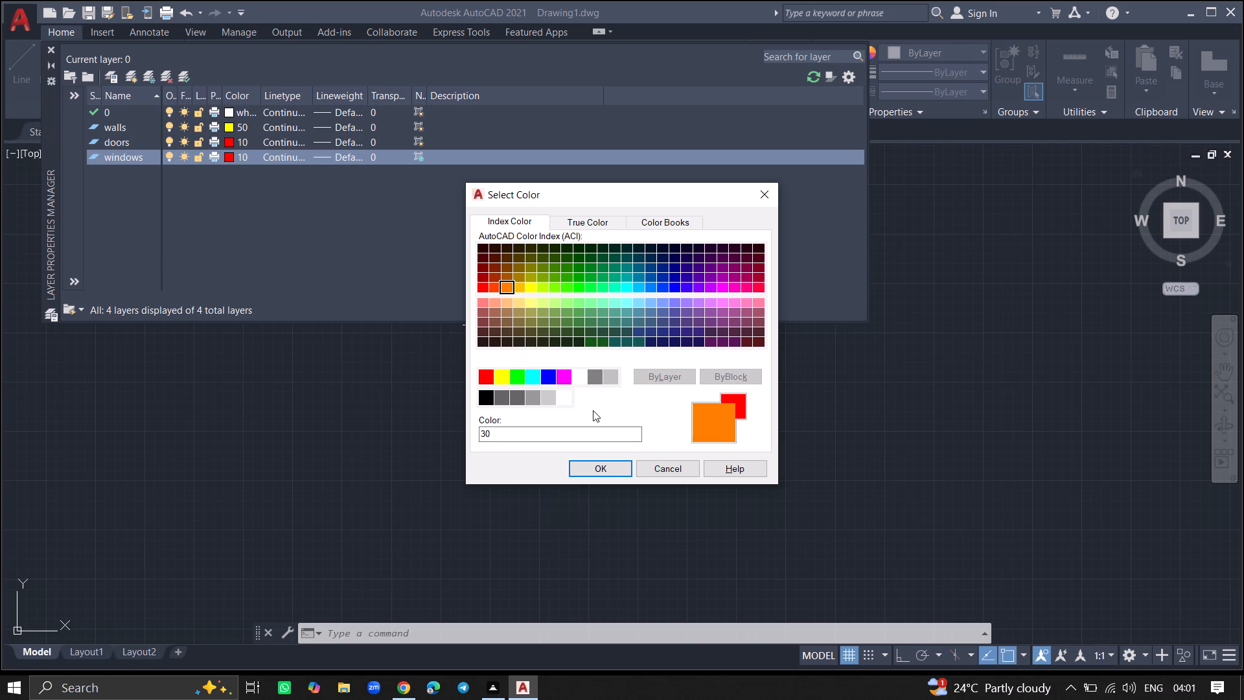
pyautogui.click(599, 468)
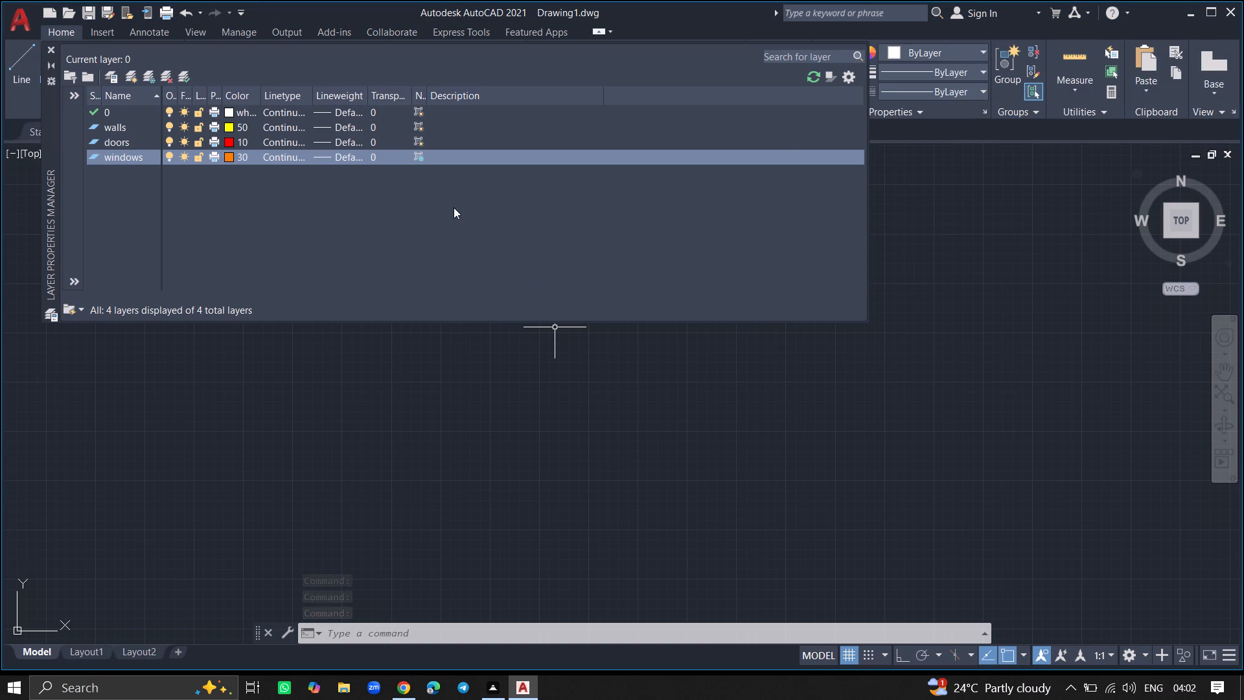
pyautogui.click(420, 156)
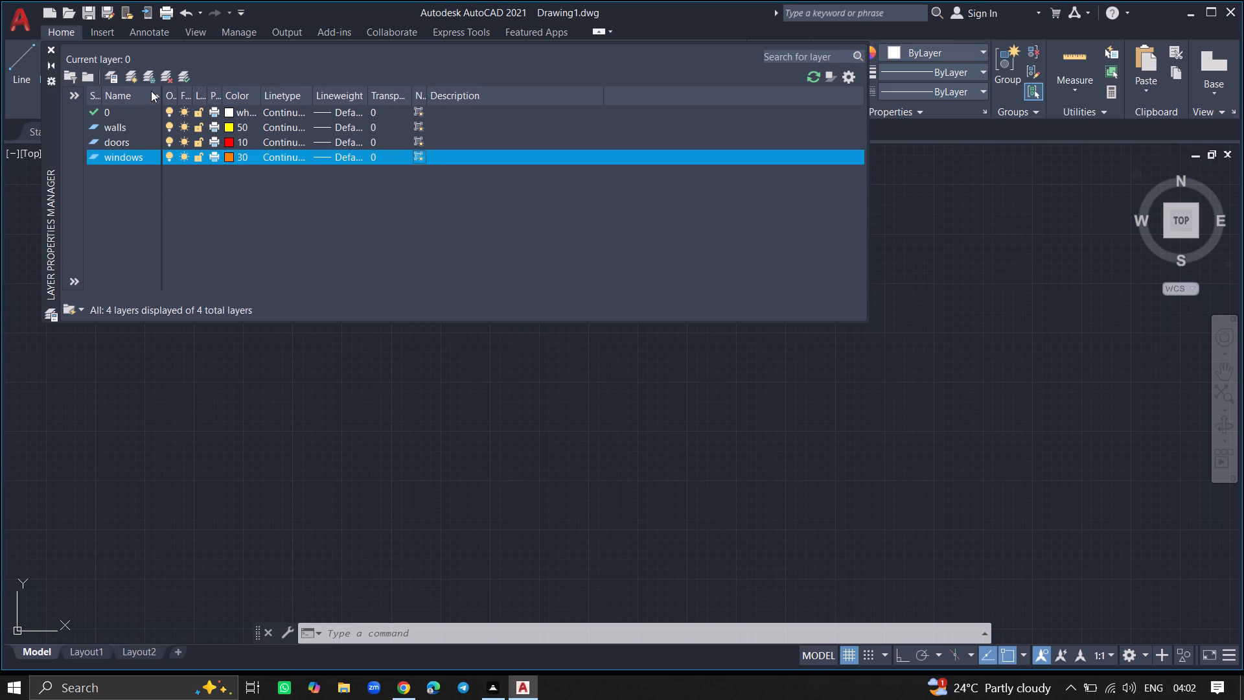
# Create a new VP-frozen layer named "furniture".
pyautogui.click(148, 74)
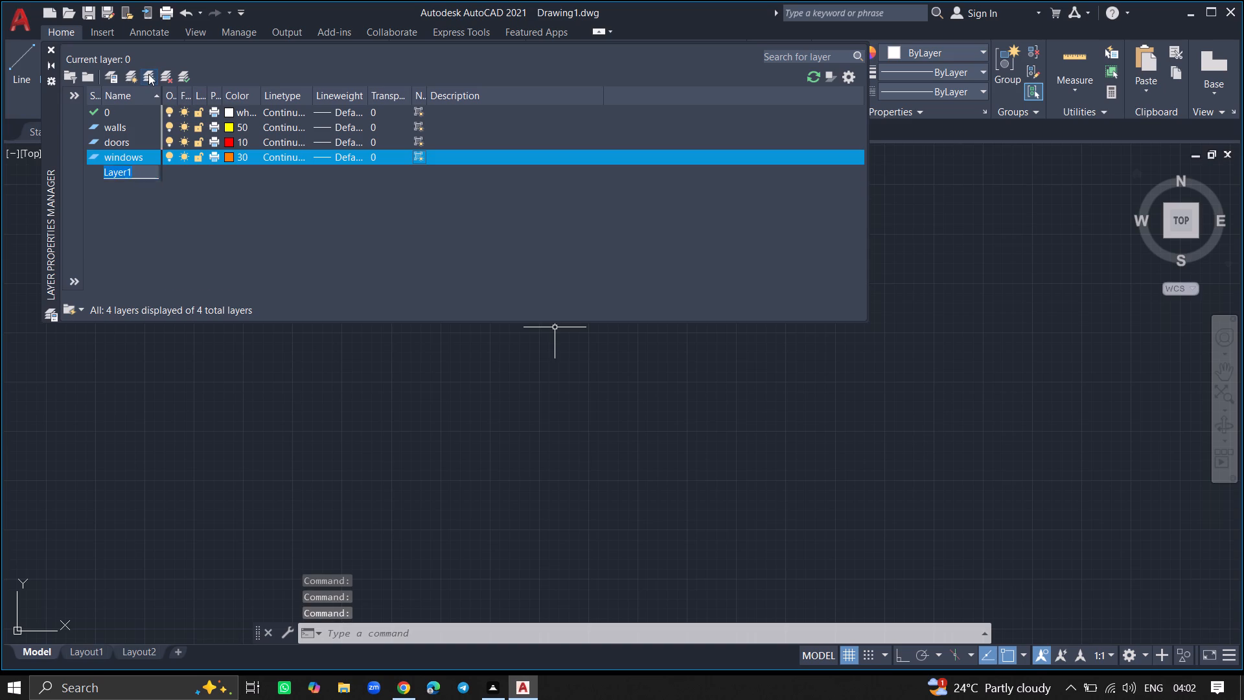
pyautogui.click(137, 173)
pyautogui.press('BackSpace')
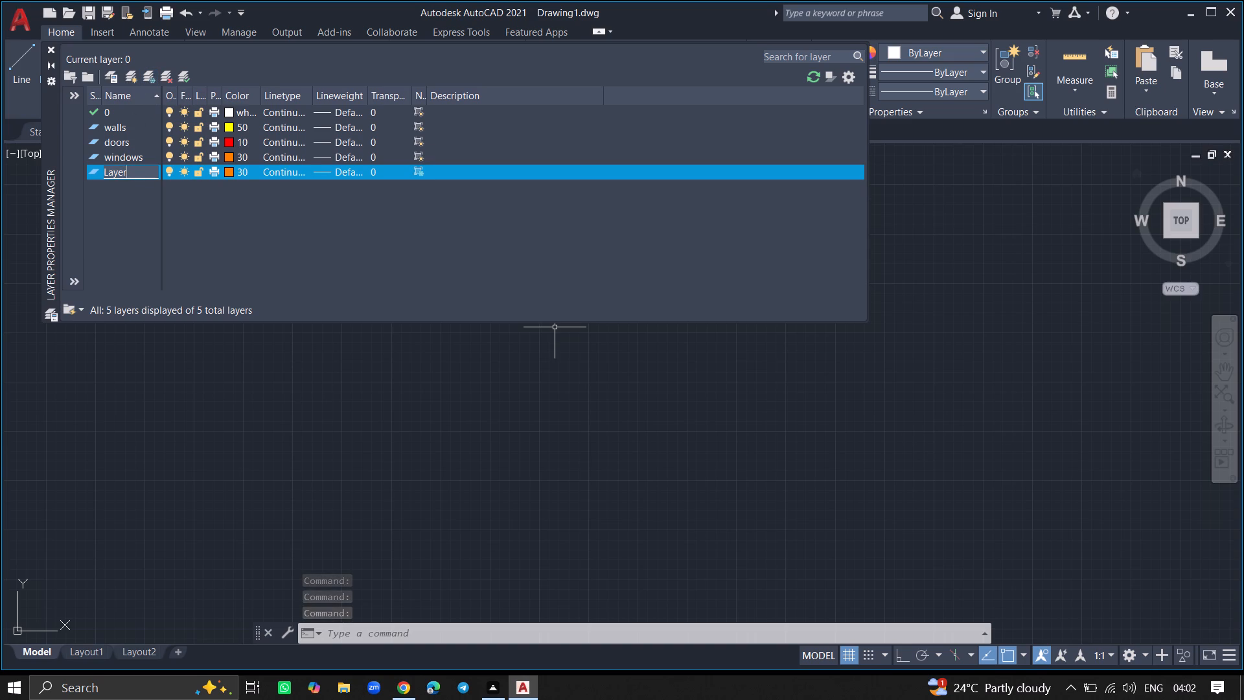
pyautogui.press('BackSpace')
pyautogui.press('BackSpace')
pyautogui.press('BackSpace')
pyautogui.press('BackSpace')
pyautogui.press('BackSpace')
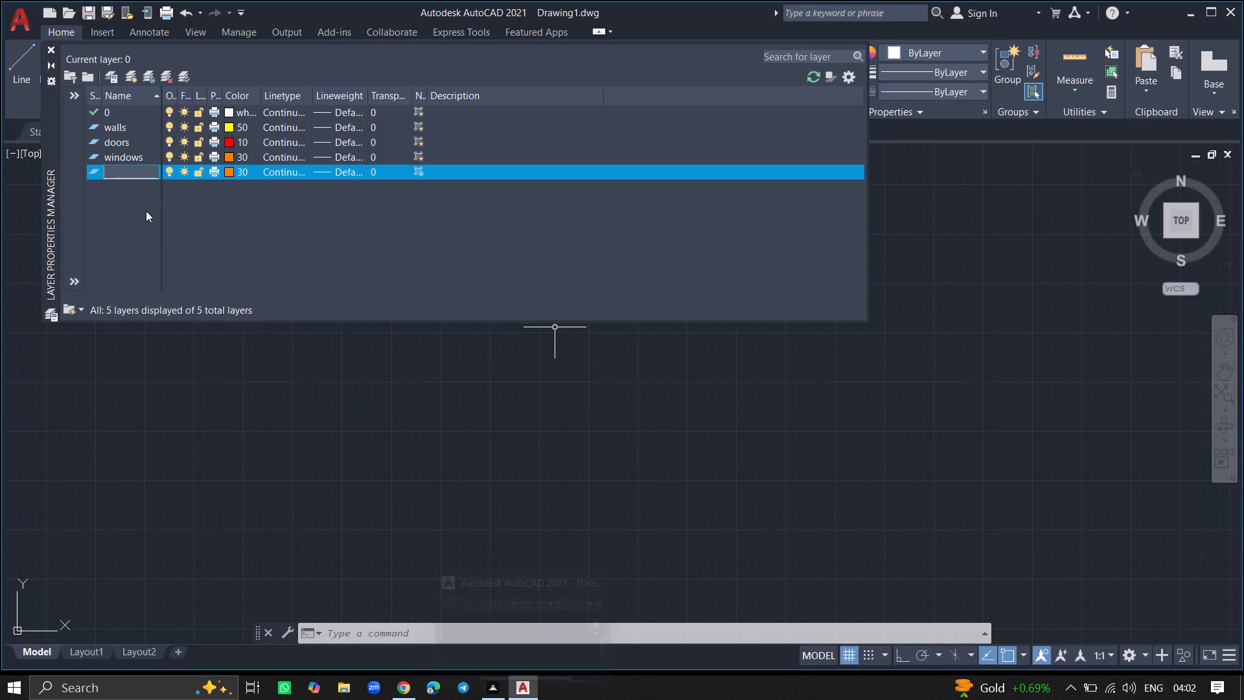
pyautogui.click(127, 170)
pyautogui.press('f')
pyautogui.write('ur')
pyautogui.write('niture')
pyautogui.click(117, 218)
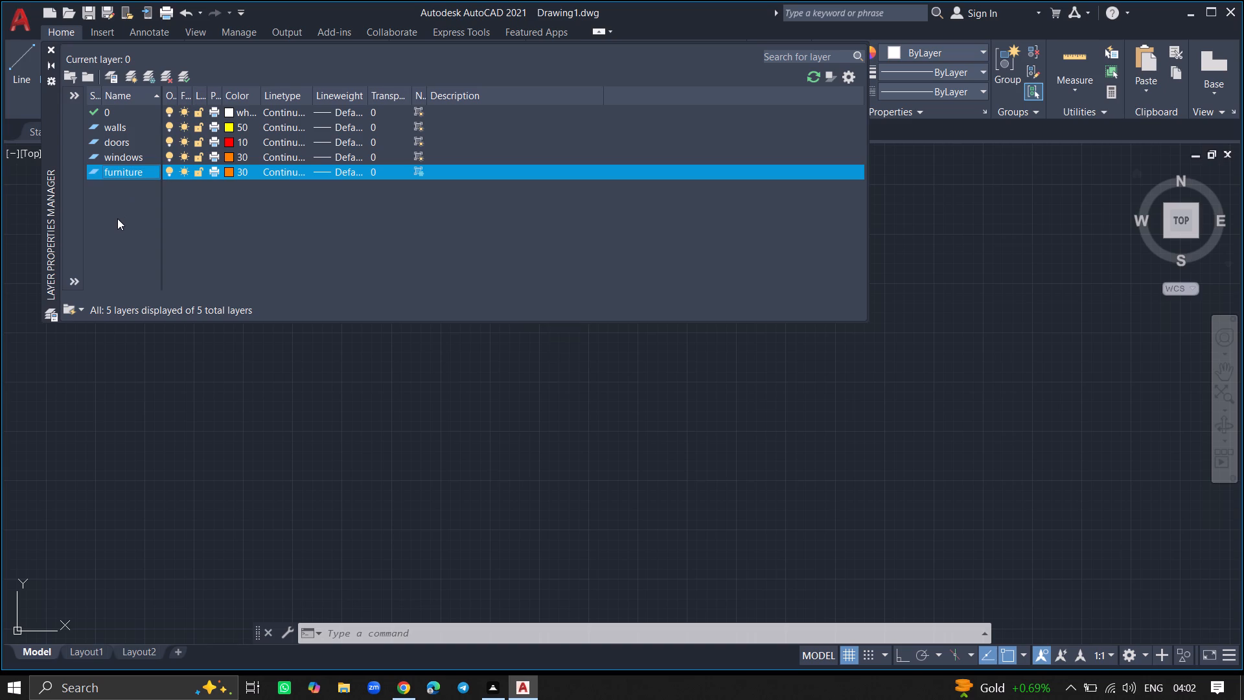
# Set the furniture layer's colour to green, index 90, and thaw the layer in new viewports.
pyautogui.click(228, 171)
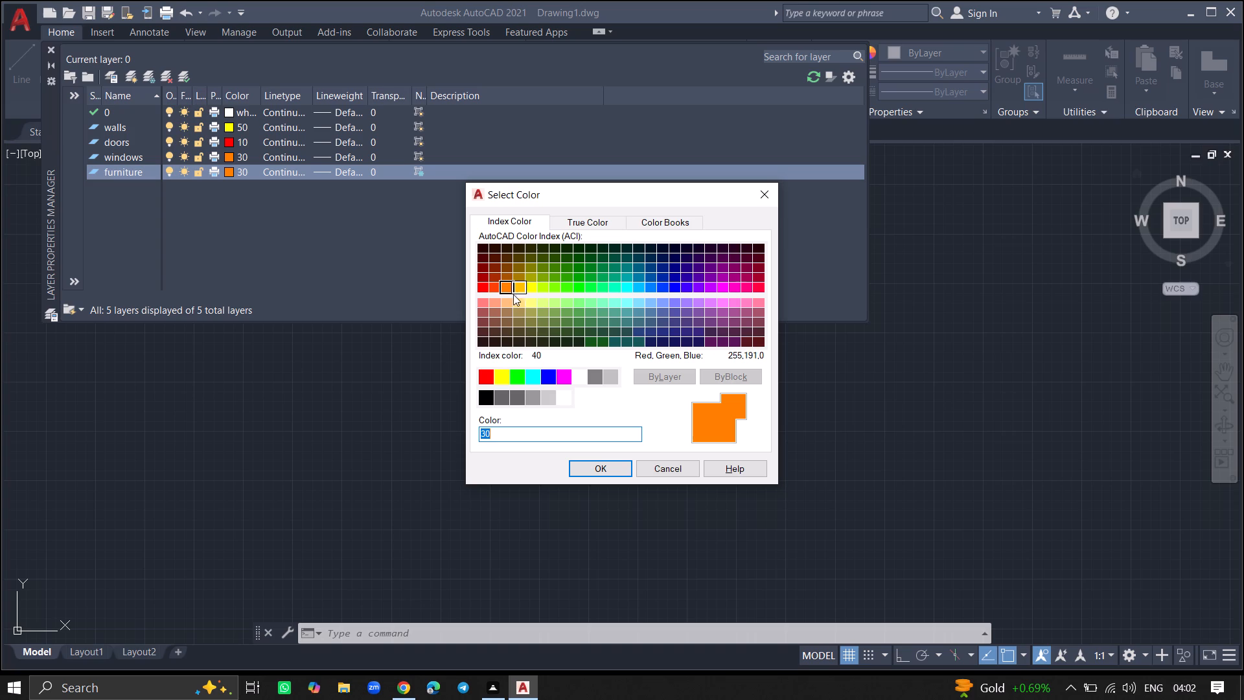
pyautogui.click(577, 286)
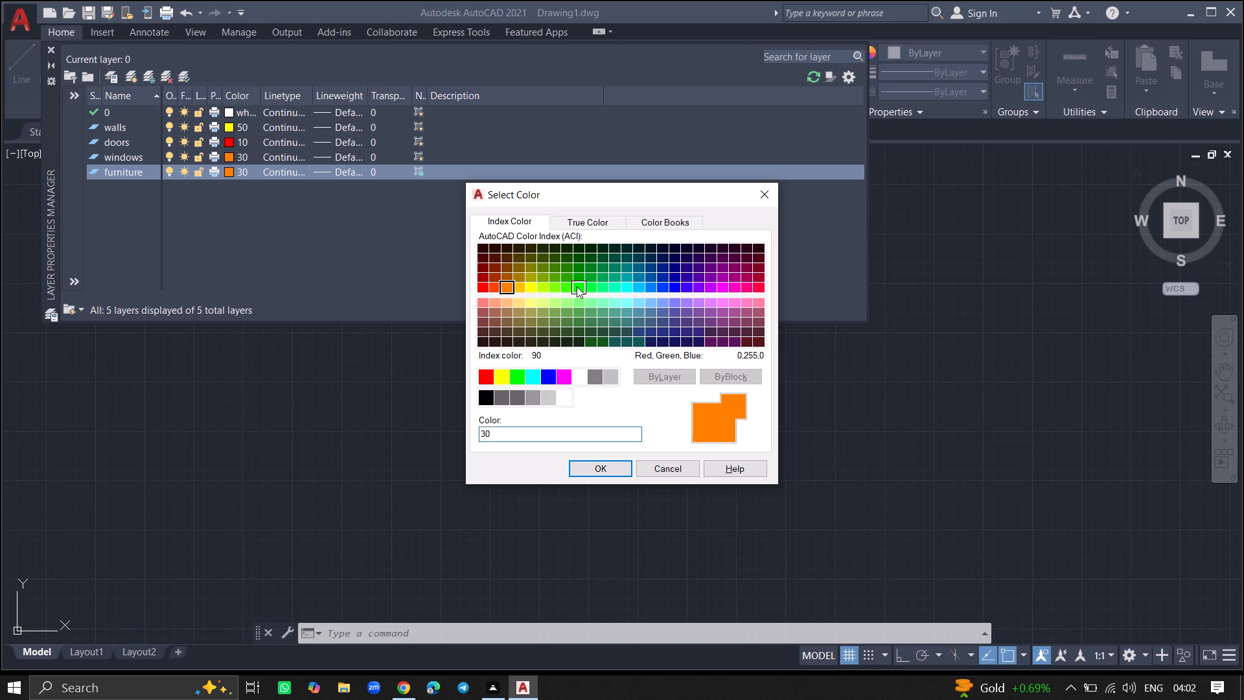
pyautogui.click(593, 464)
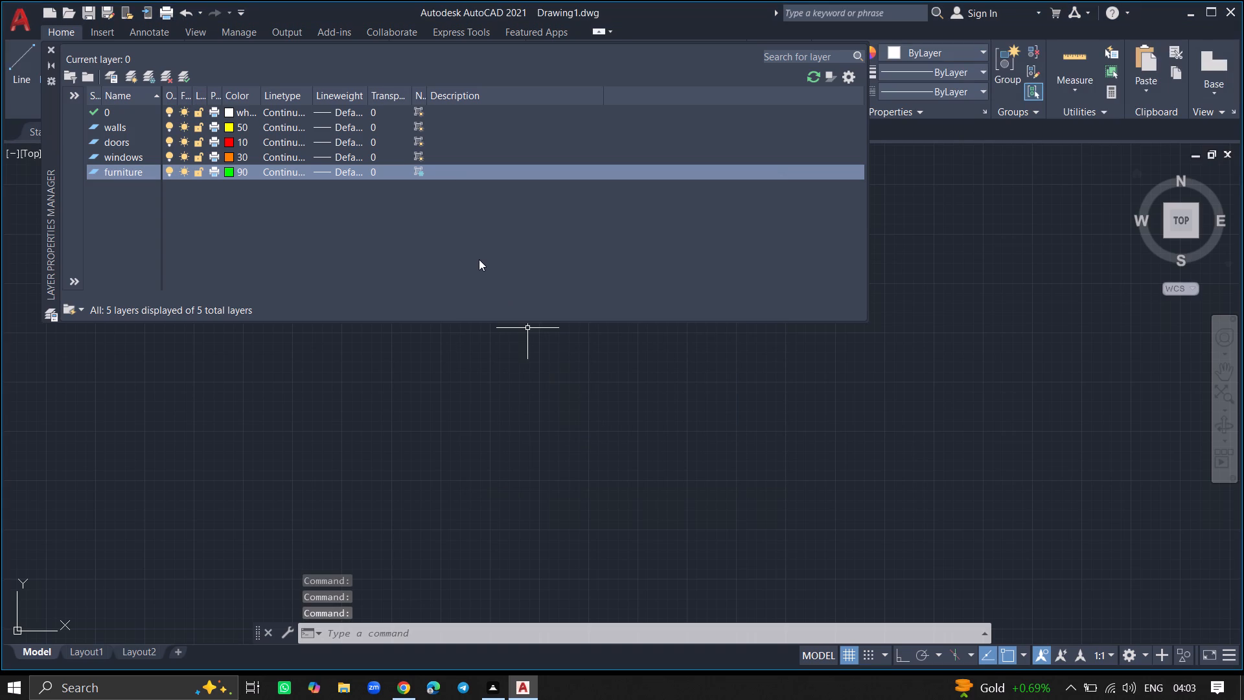
pyautogui.click(417, 170)
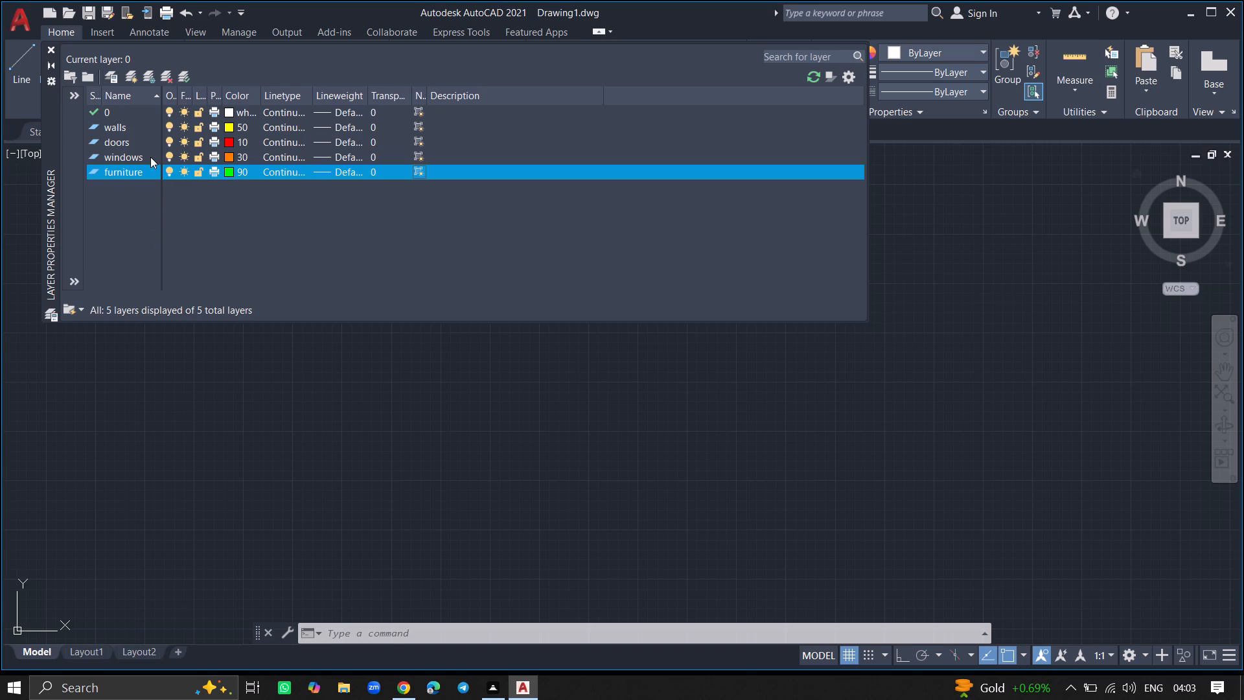
# Create a new VP-frozen layer named "text".
pyautogui.click(149, 80)
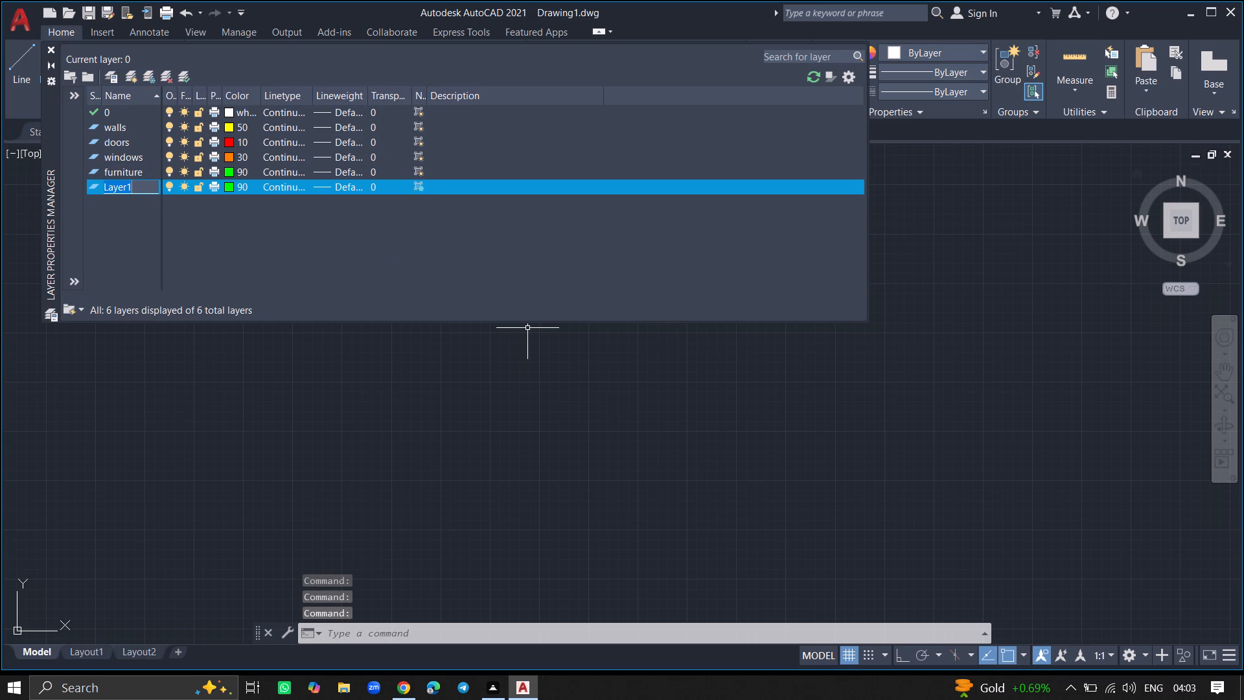
pyautogui.click(144, 181)
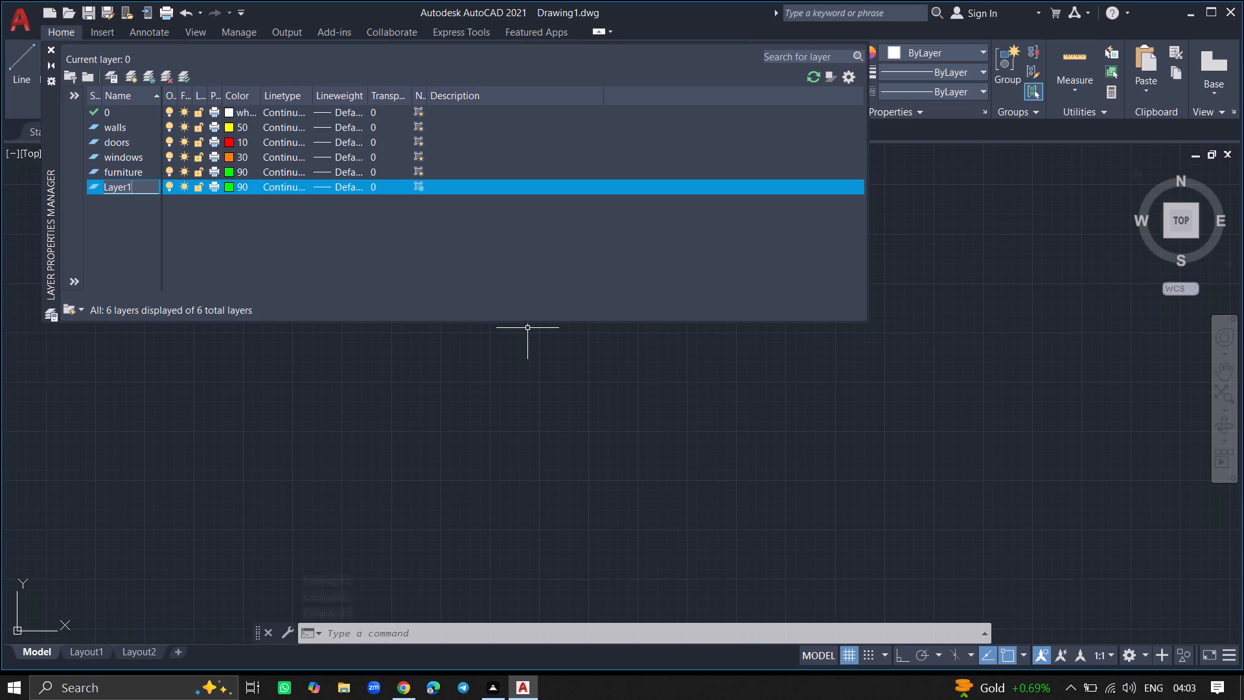
pyautogui.press('BackSpace')
pyautogui.press('BackSpace')
pyautogui.press('BackSpace')
pyautogui.press('BackSpace')
pyautogui.press('BackSpace')
pyautogui.press('BackSpace')
pyautogui.write('text')
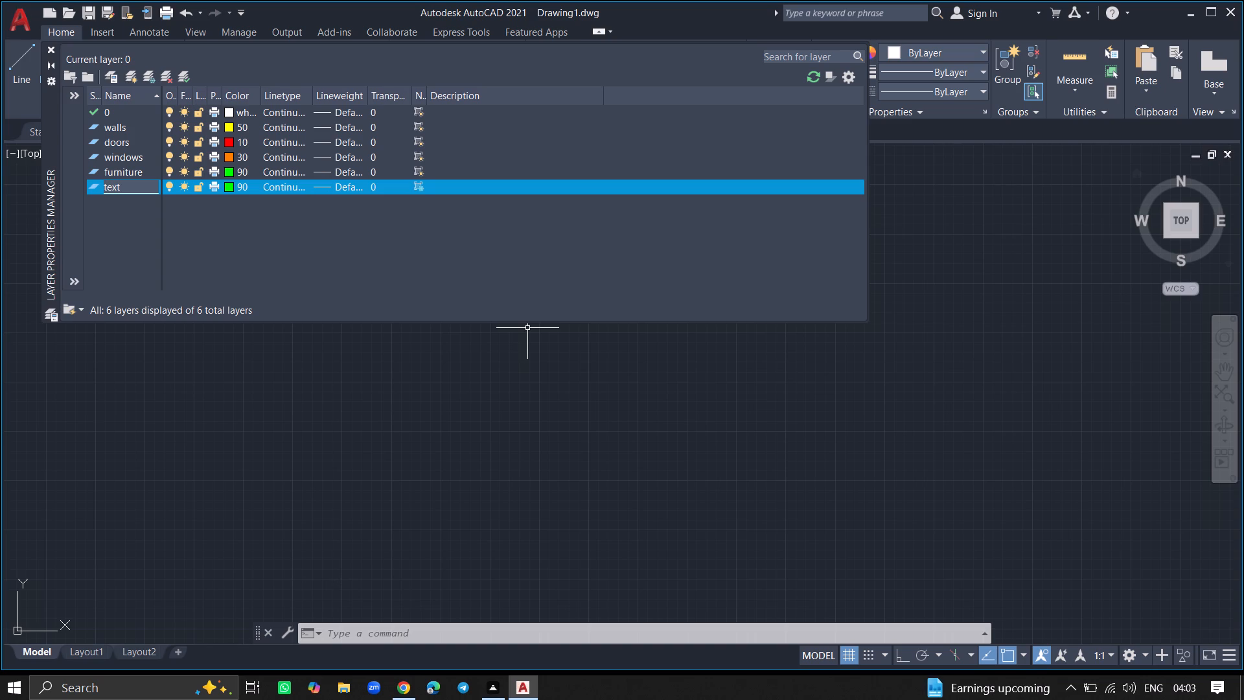
pyautogui.press('Return')
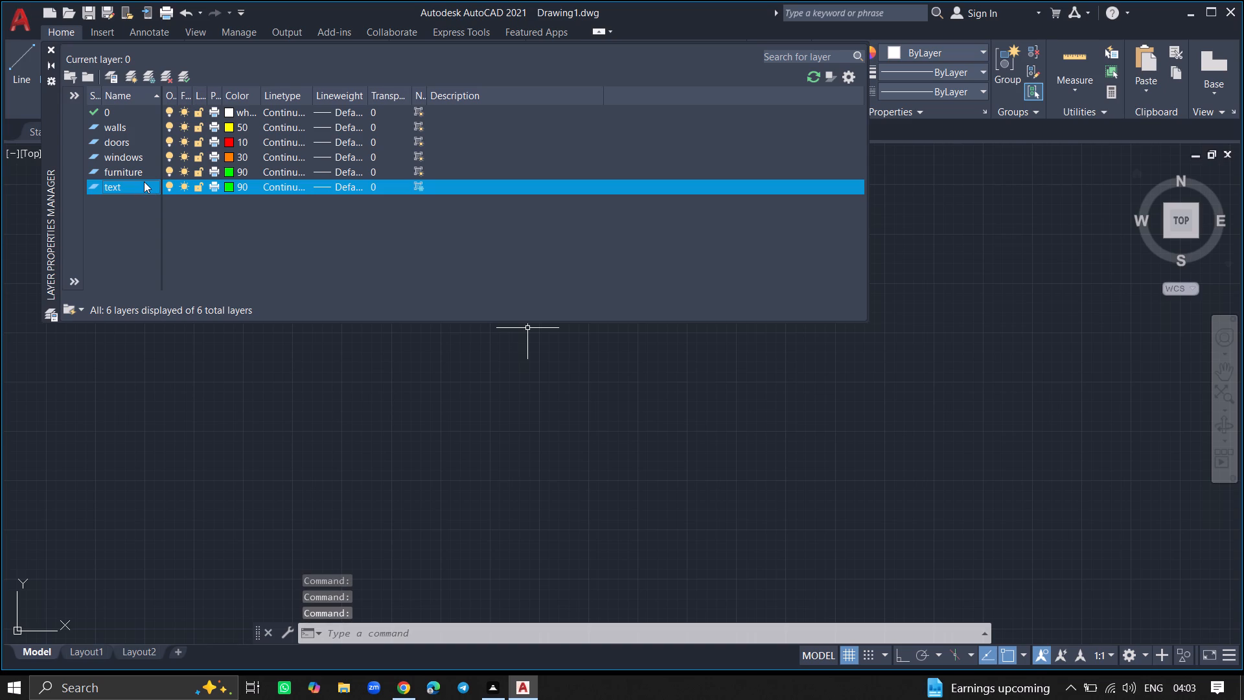
# Set the text layer's colour to violet, index 190, and thaw the layer in new viewports.
pyautogui.click(229, 187)
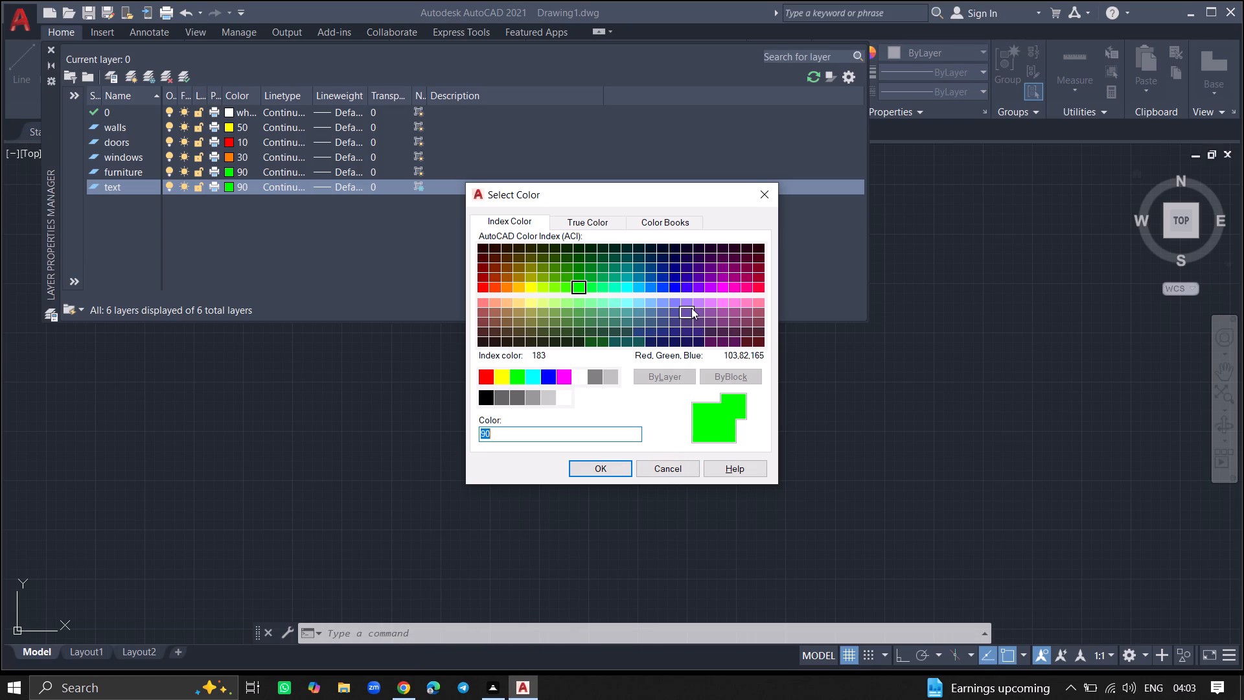
pyautogui.click(697, 286)
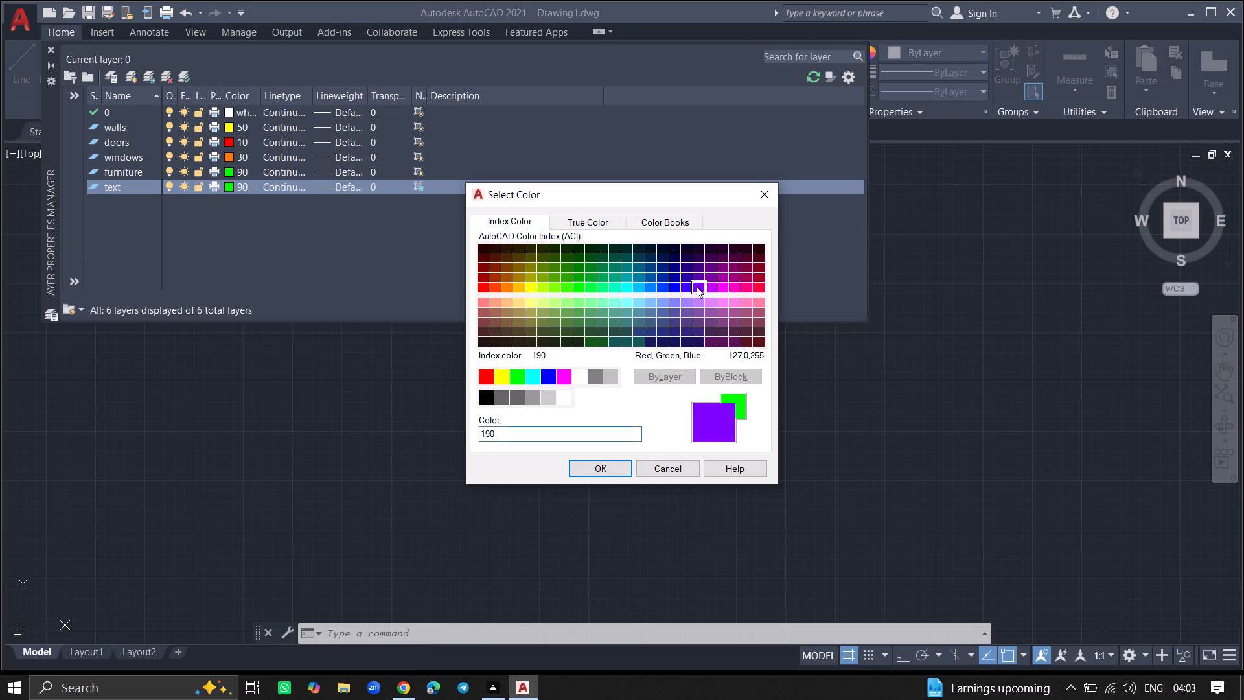
pyautogui.click(581, 469)
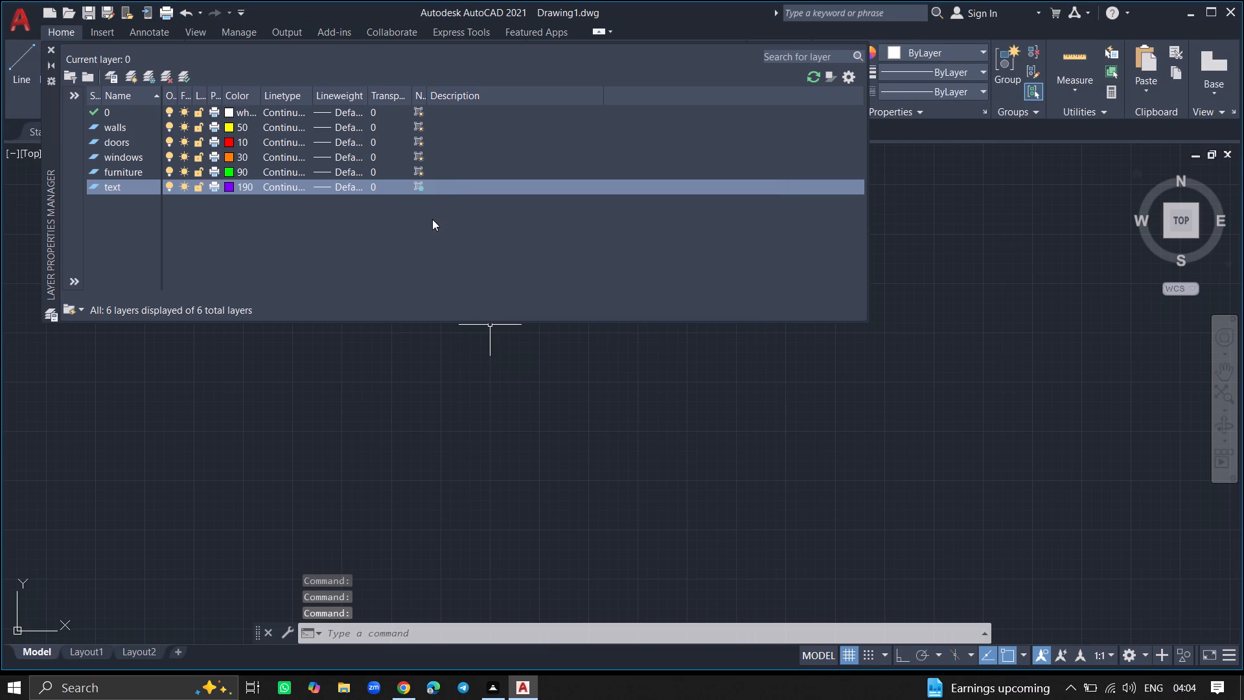
pyautogui.click(420, 188)
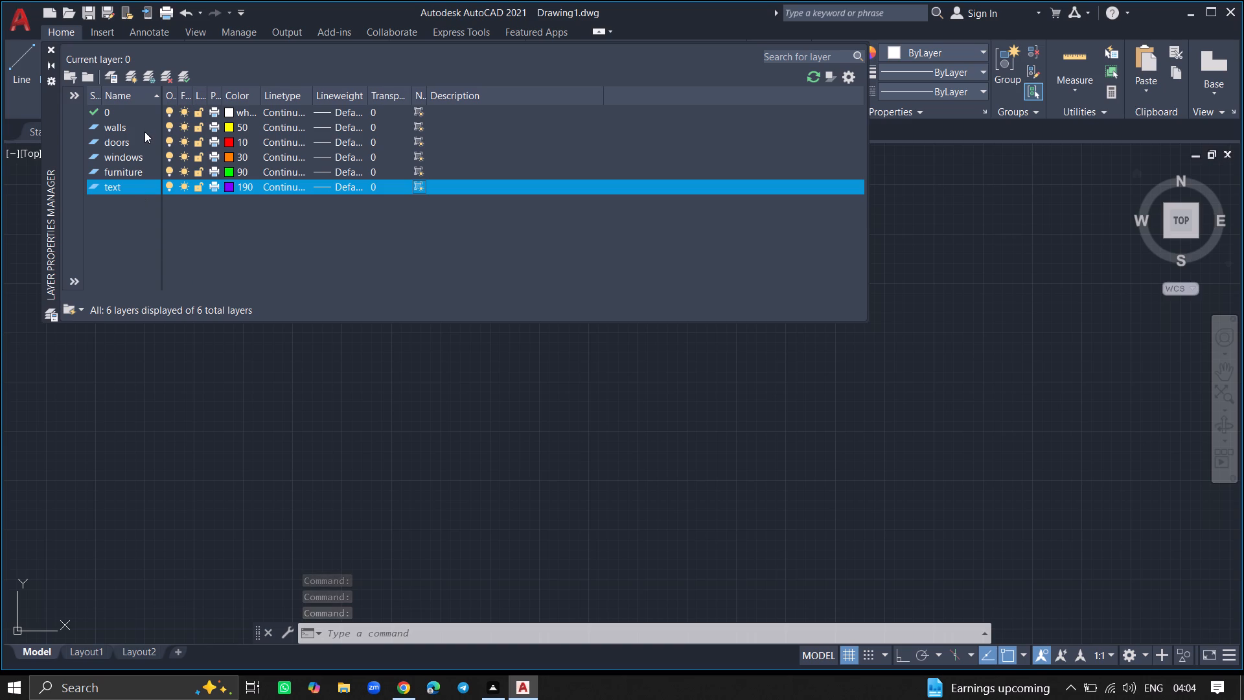
# Create a new VP-frozen layer named "dimensions".
pyautogui.click(151, 76)
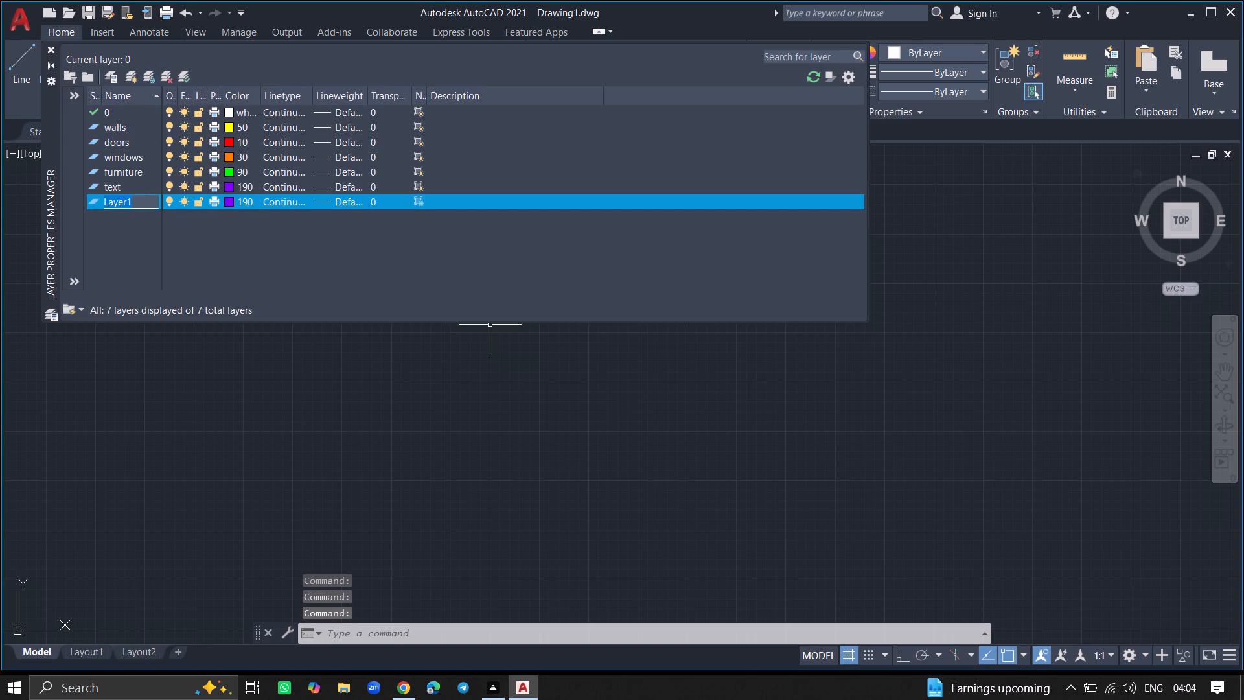
pyautogui.click(142, 198)
pyautogui.press('BackSpace')
pyautogui.press('BackSpace')
pyautogui.press('BackSpace')
pyautogui.press('BackSpace')
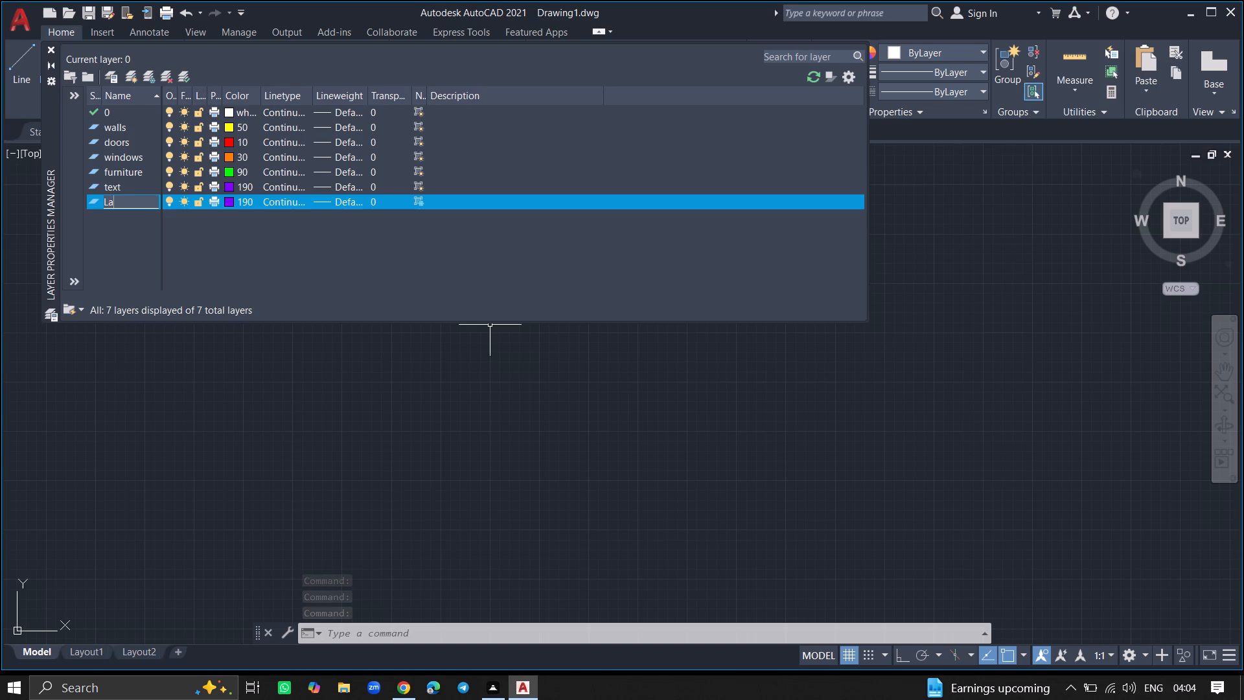
pyautogui.press('BackSpace')
pyautogui.press('BackSpace')
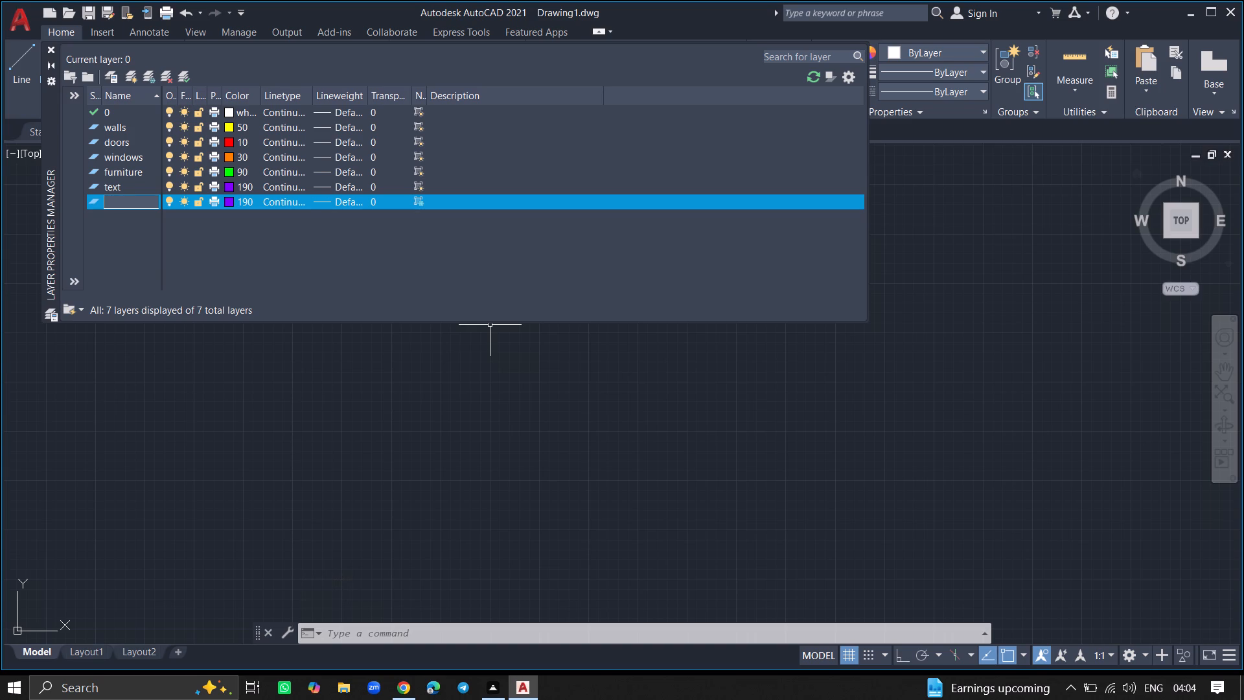
pyautogui.write('dimension')
pyautogui.press('s')
pyautogui.click(111, 248)
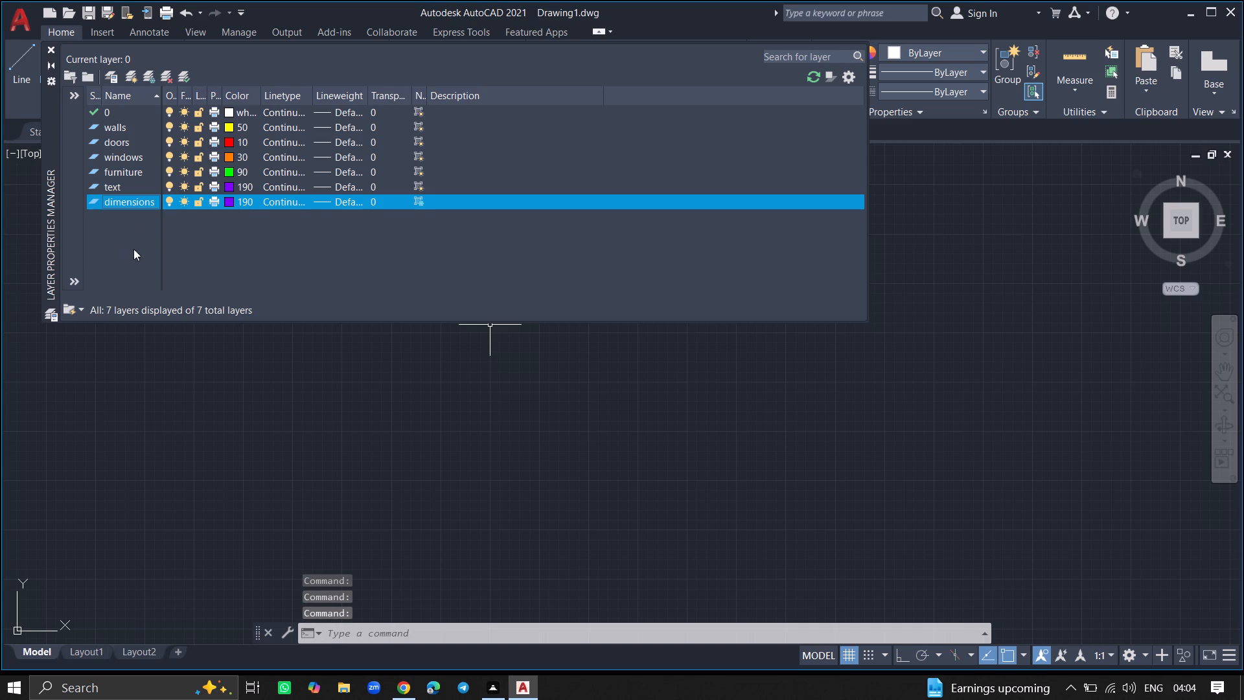
# Set the dimensions layer's colour to light blue, index 140, and thaw the layer in new viewports.
pyautogui.click(228, 202)
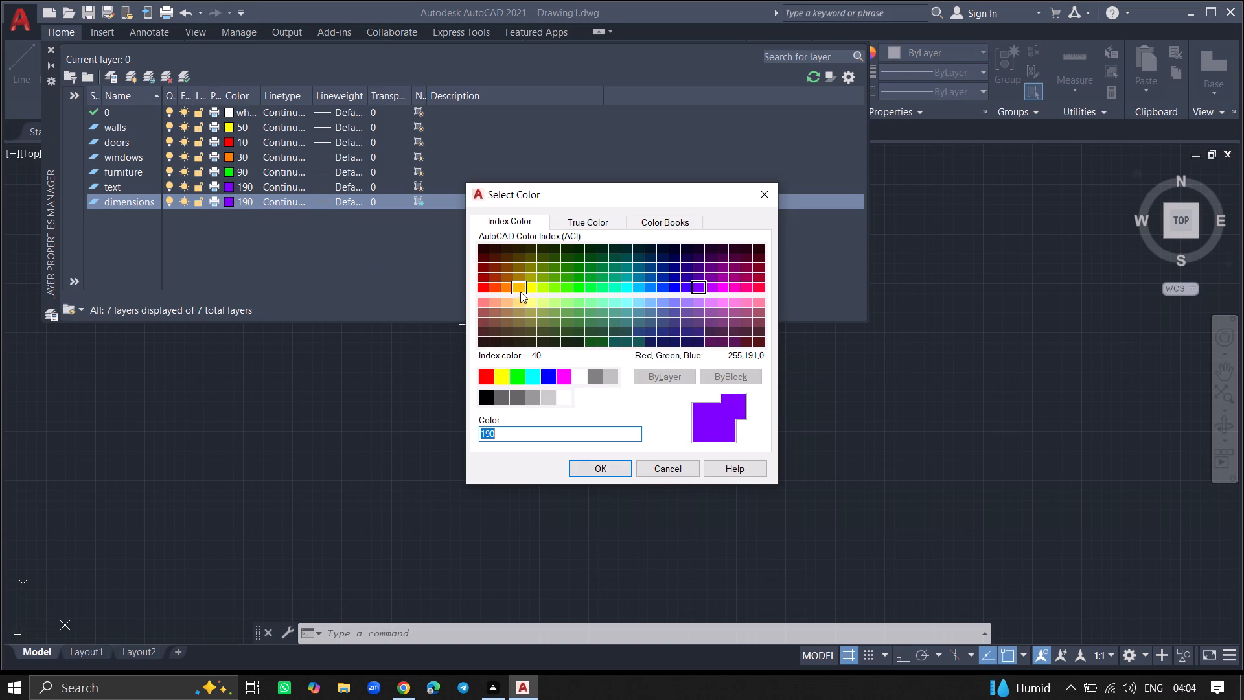
pyautogui.click(635, 289)
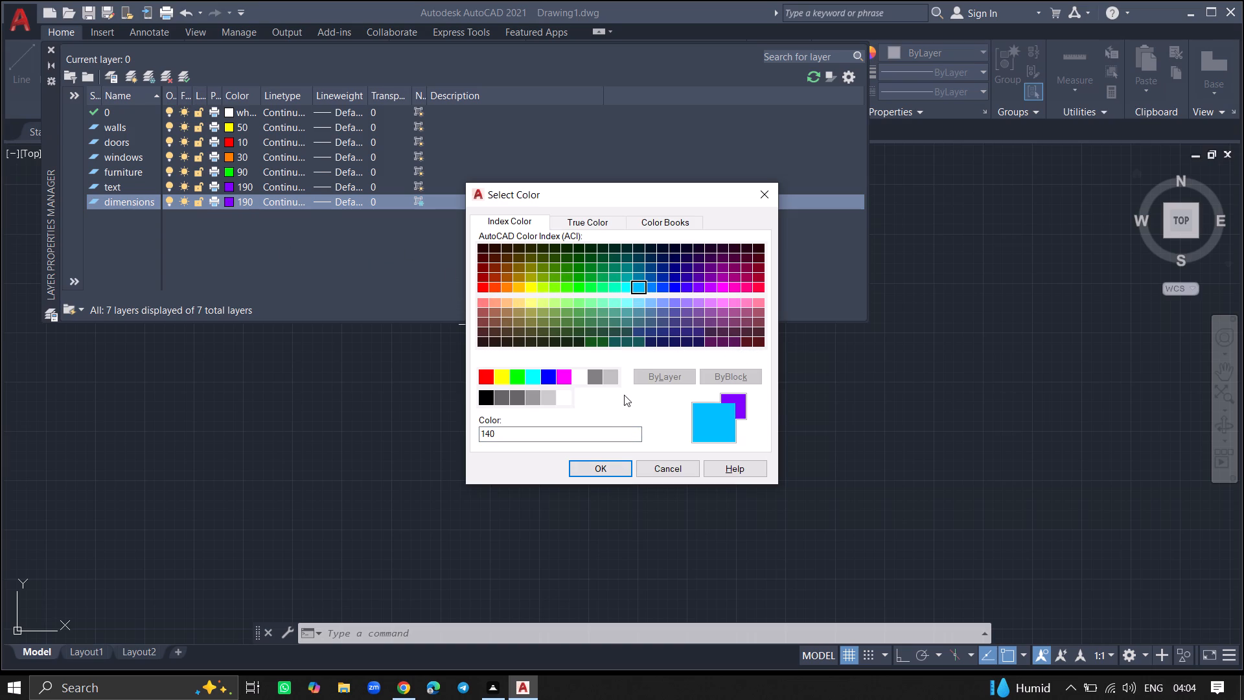
pyautogui.click(597, 467)
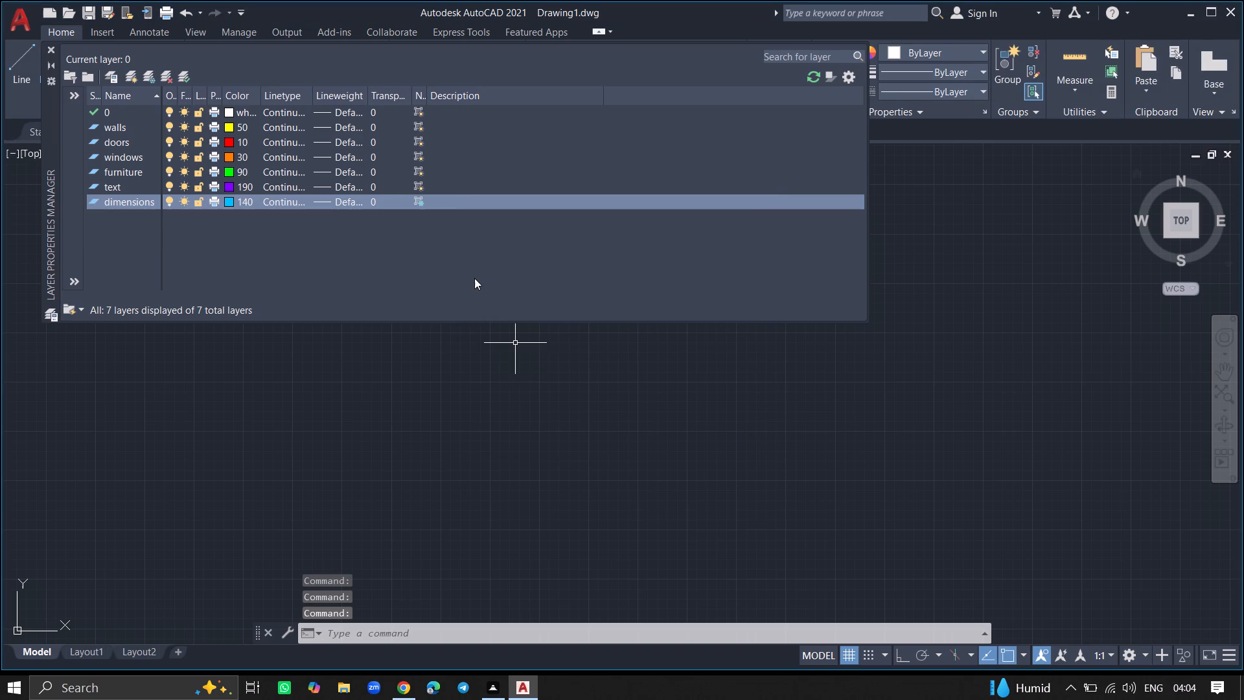
pyautogui.click(420, 204)
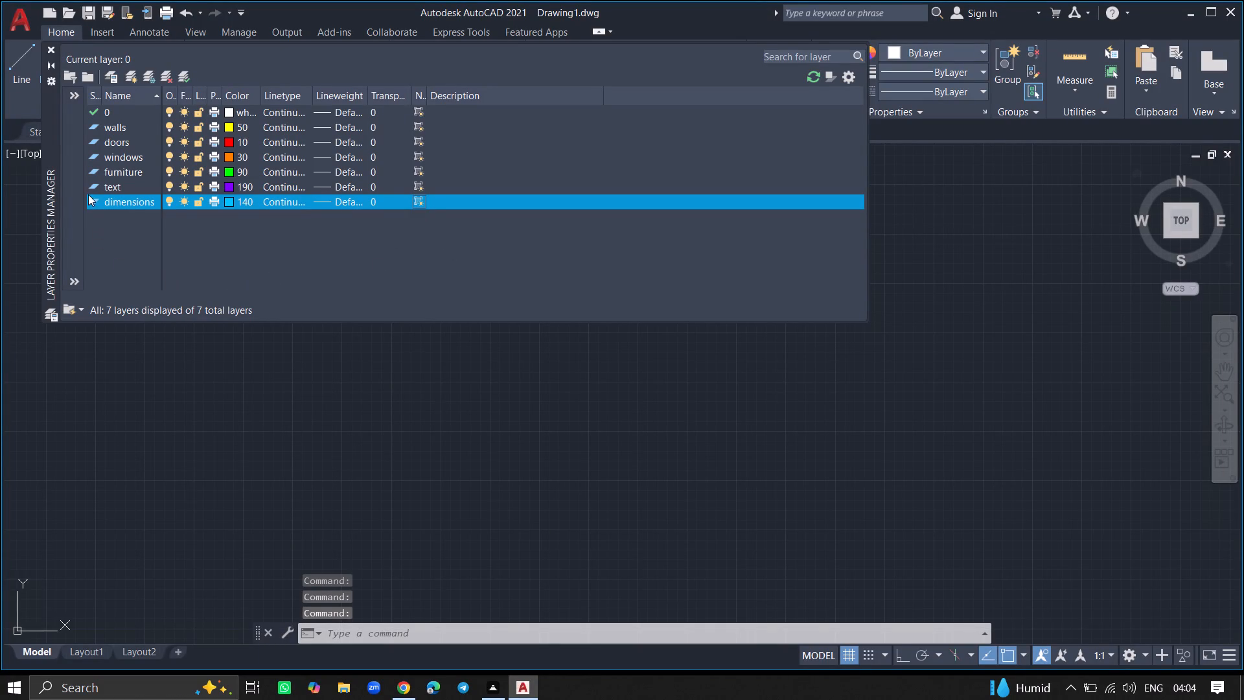
# Create an additional VP-frozen layer below the dimensions layer, leaving its default name.
pyautogui.click(150, 77)
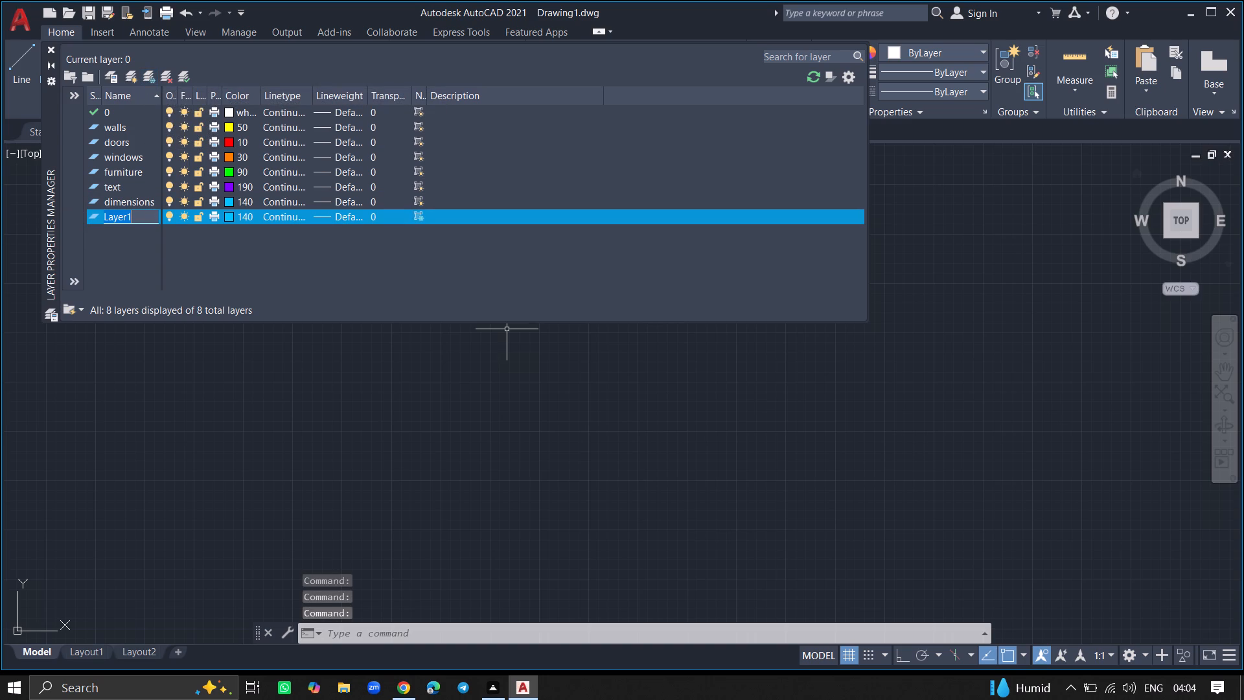
pyautogui.click(141, 213)
pyautogui.press('BackSpace')
pyautogui.press('BackSpace')
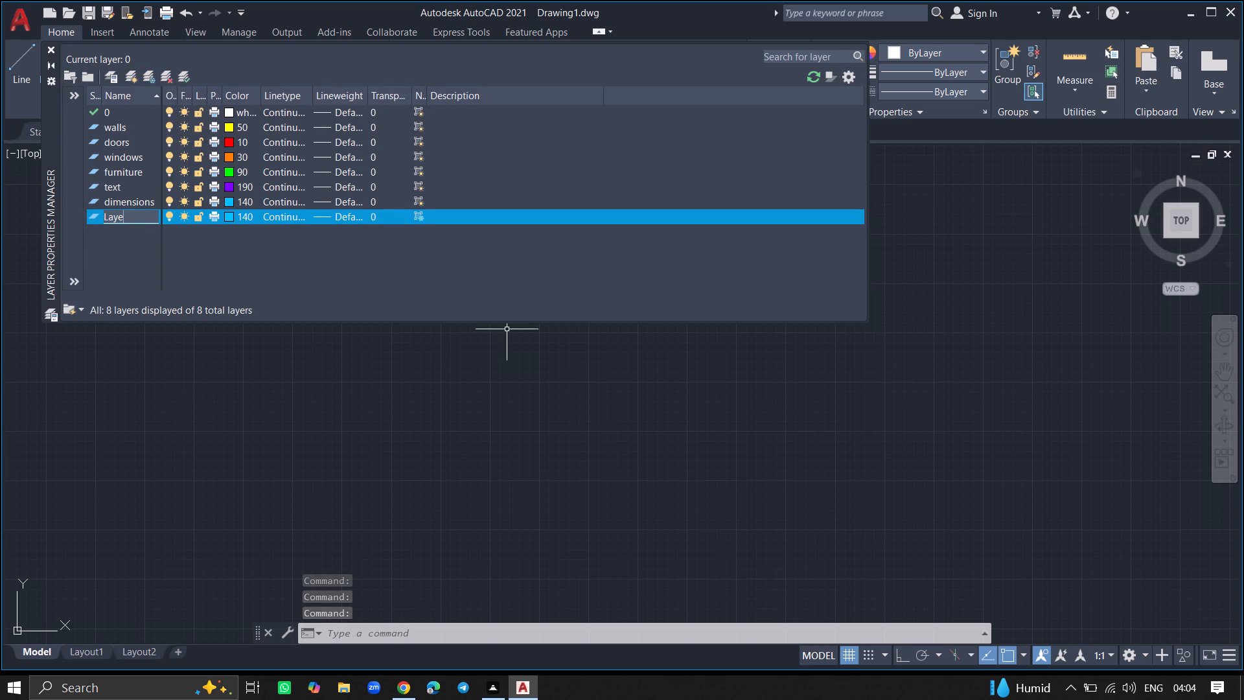
pyautogui.press('BackSpace')
pyautogui.press('BackSpace')
pyautogui.press('BackSpace')
pyautogui.press('BackSpace')
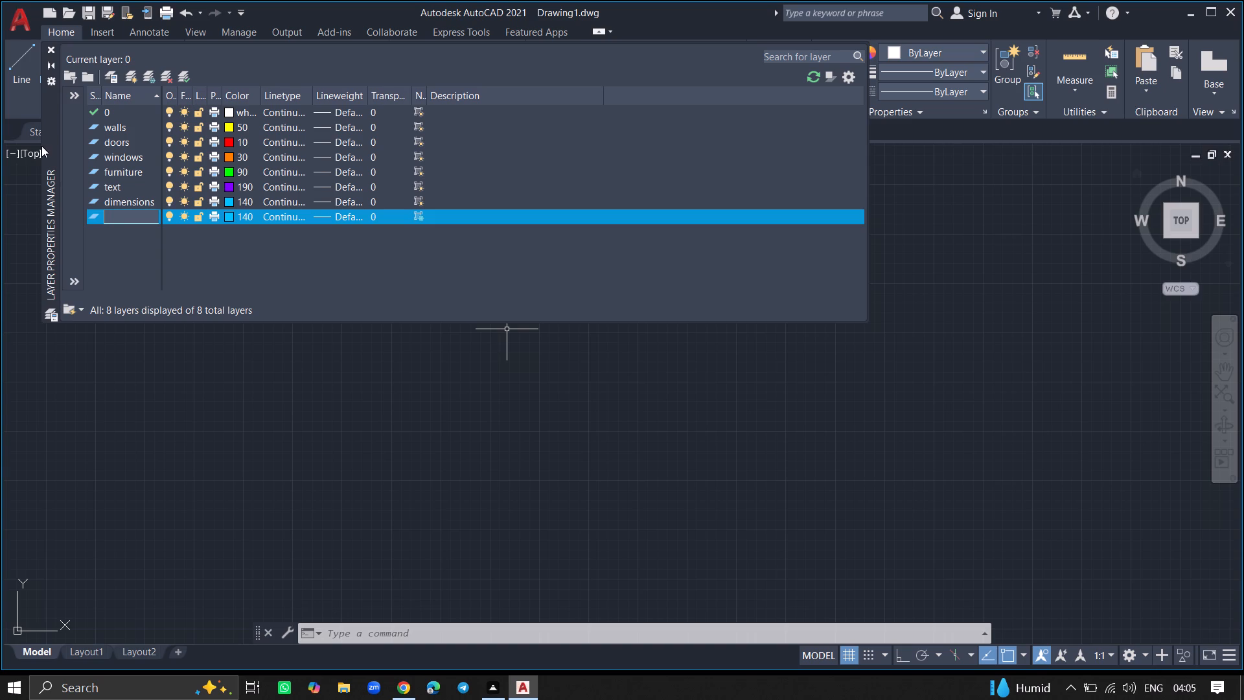
pyautogui.doubleClick(106, 124)
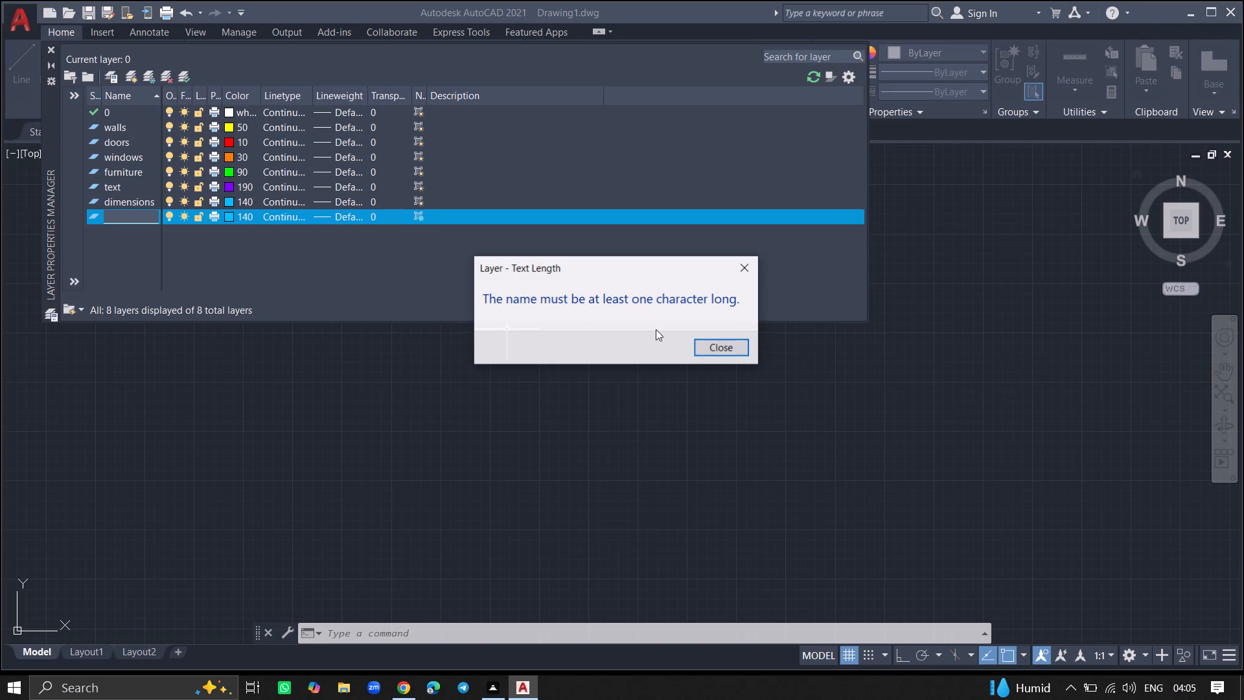
pyautogui.click(720, 346)
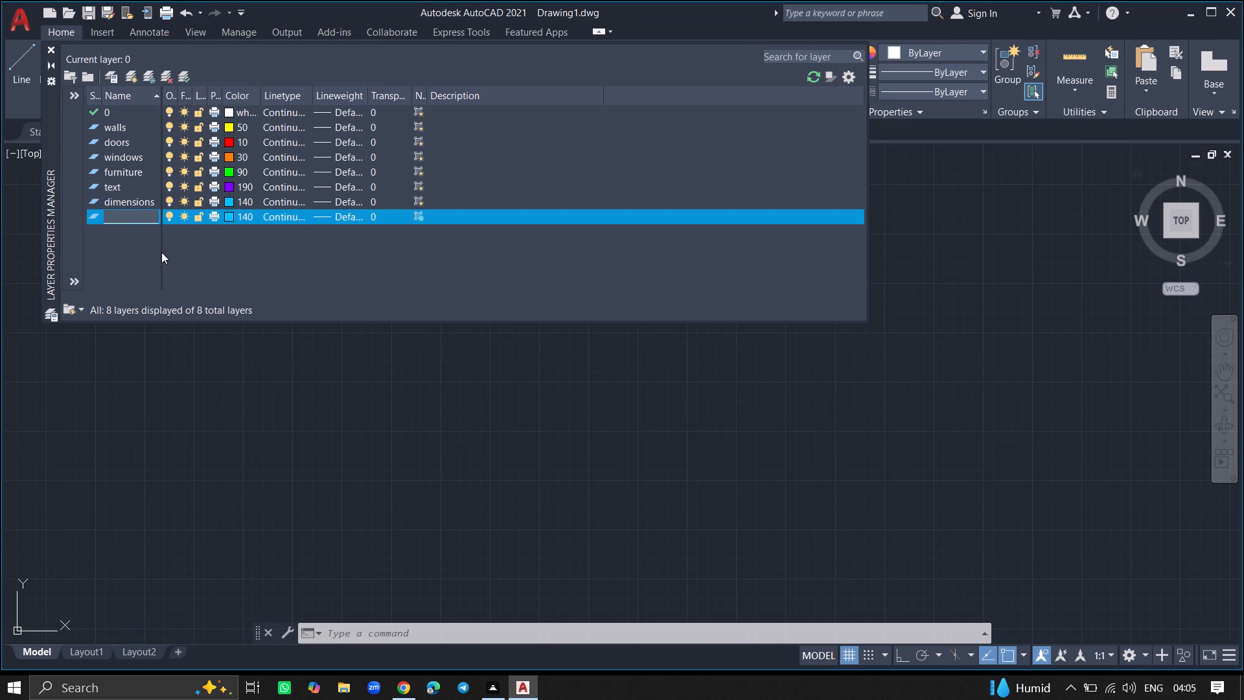
pyautogui.hotkey('ctrl', 'z')
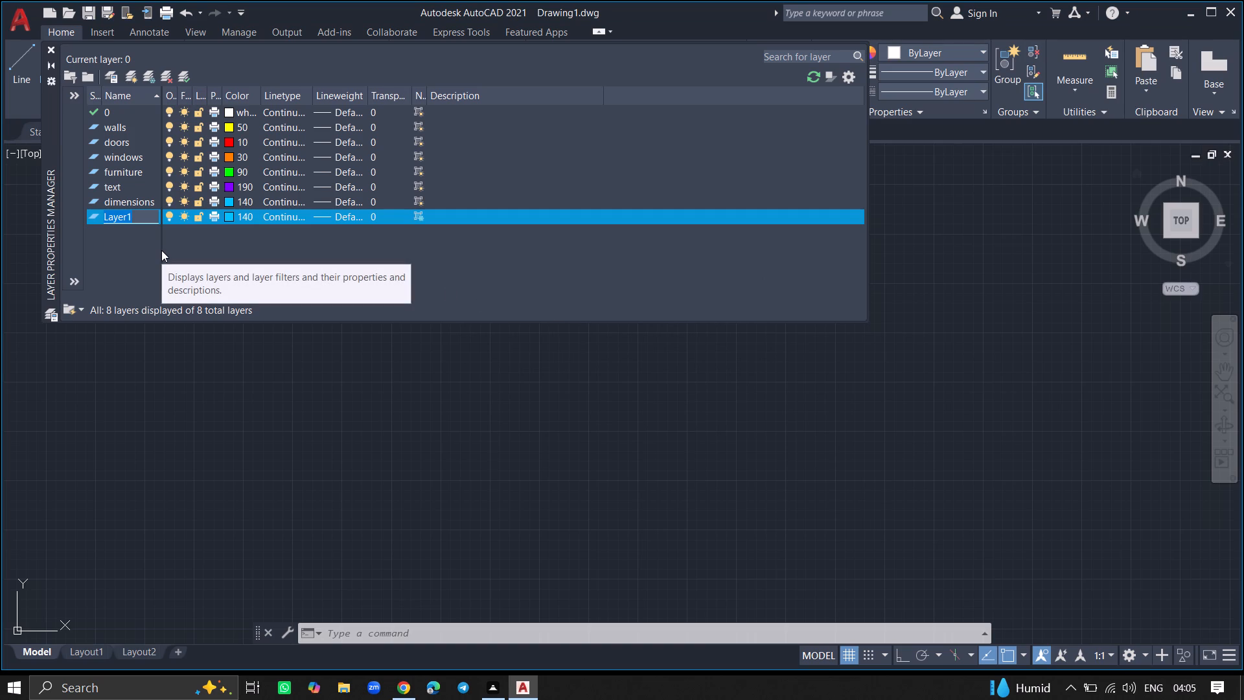
pyautogui.hotkey('ctrl', 'z')
pyautogui.hotkey('ctrl', 'z')
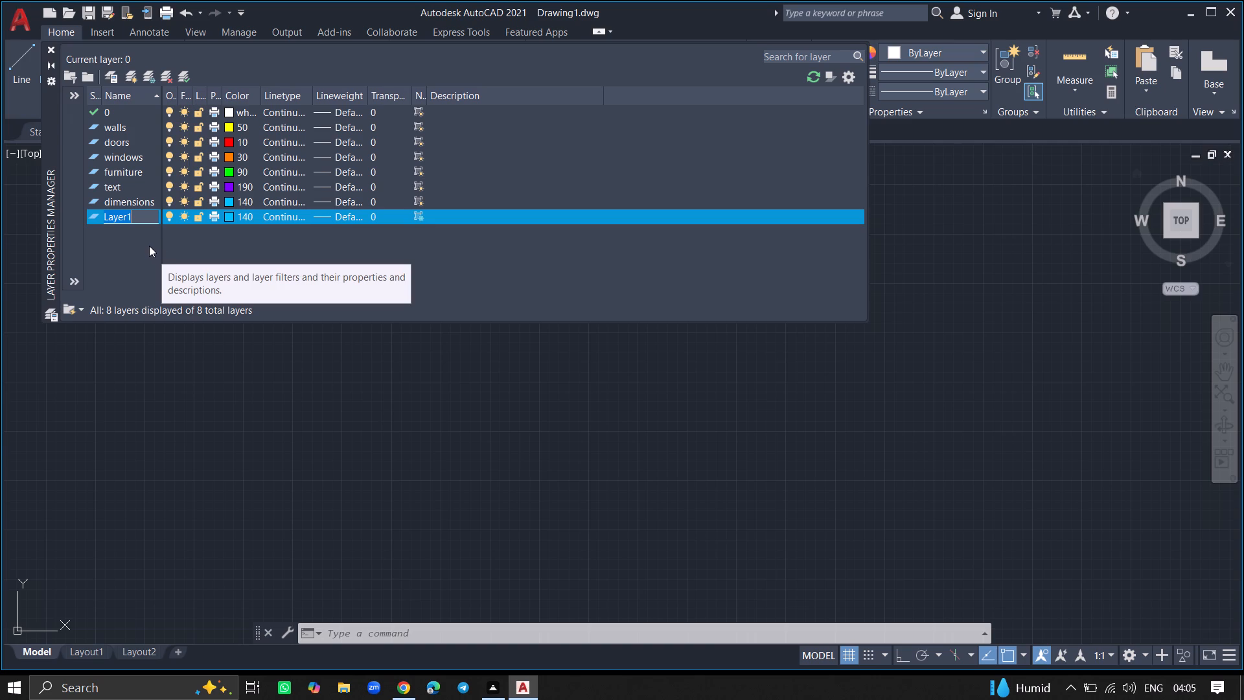
pyautogui.click(148, 245)
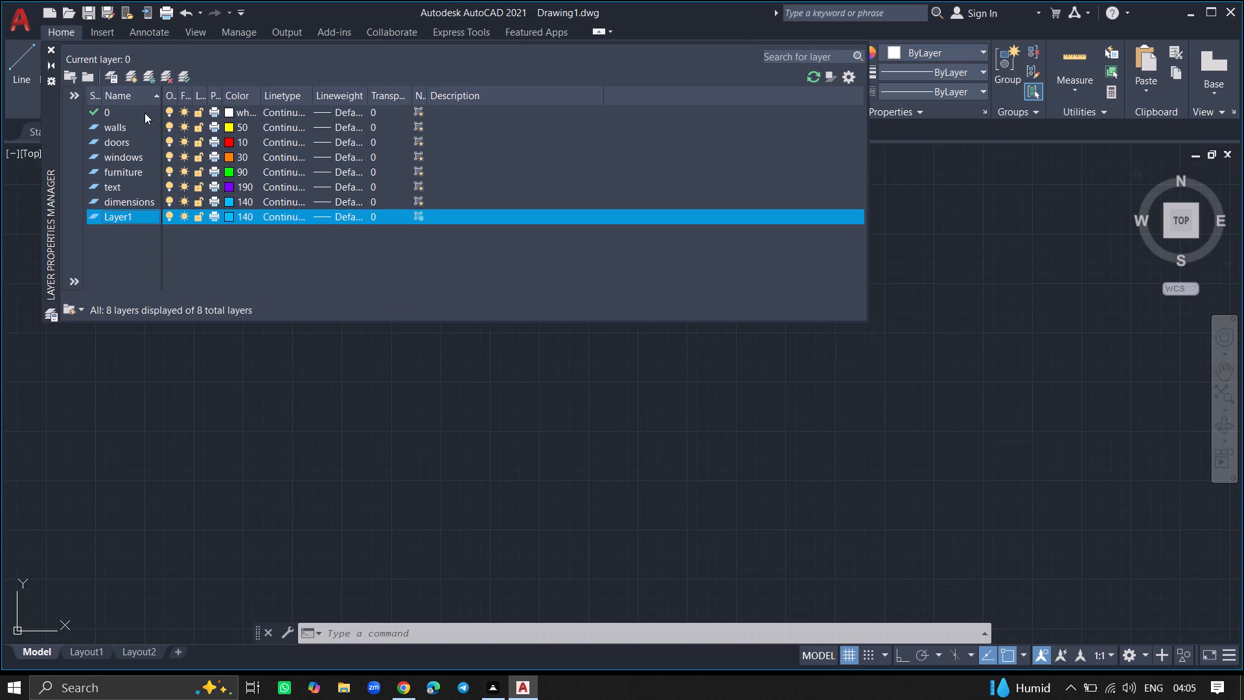
# Make the walls layer current and close the layer manager.
pyautogui.doubleClick(139, 122)
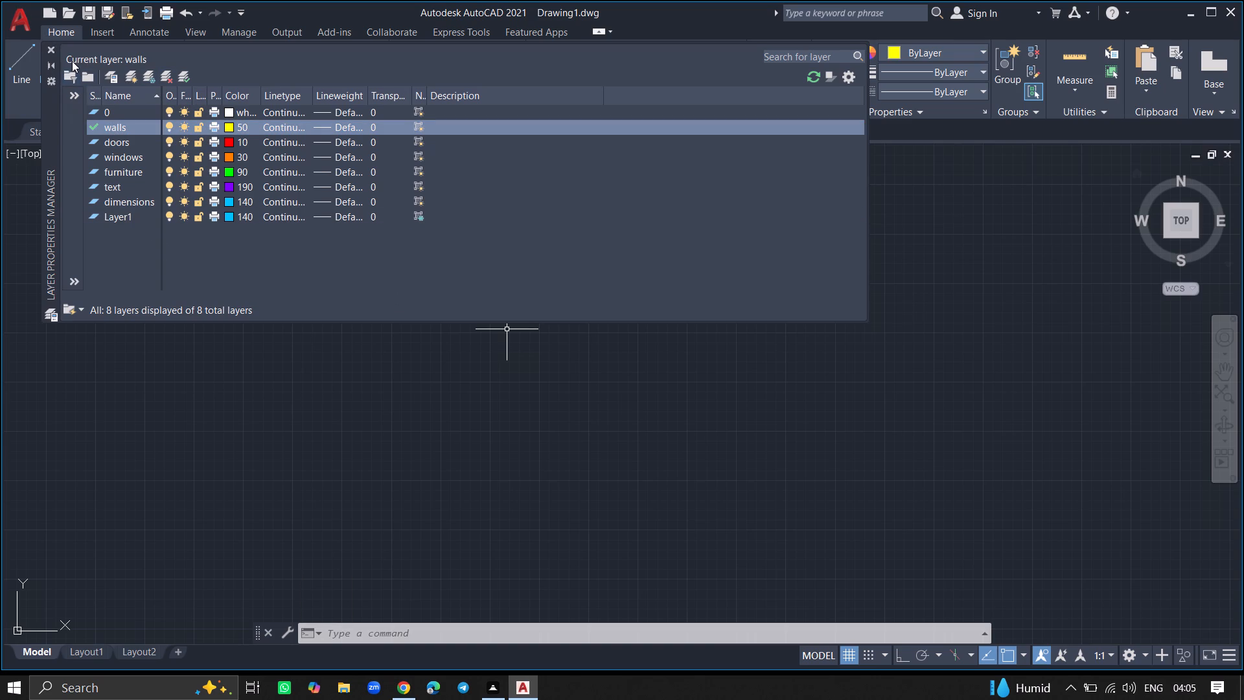
pyautogui.click(51, 47)
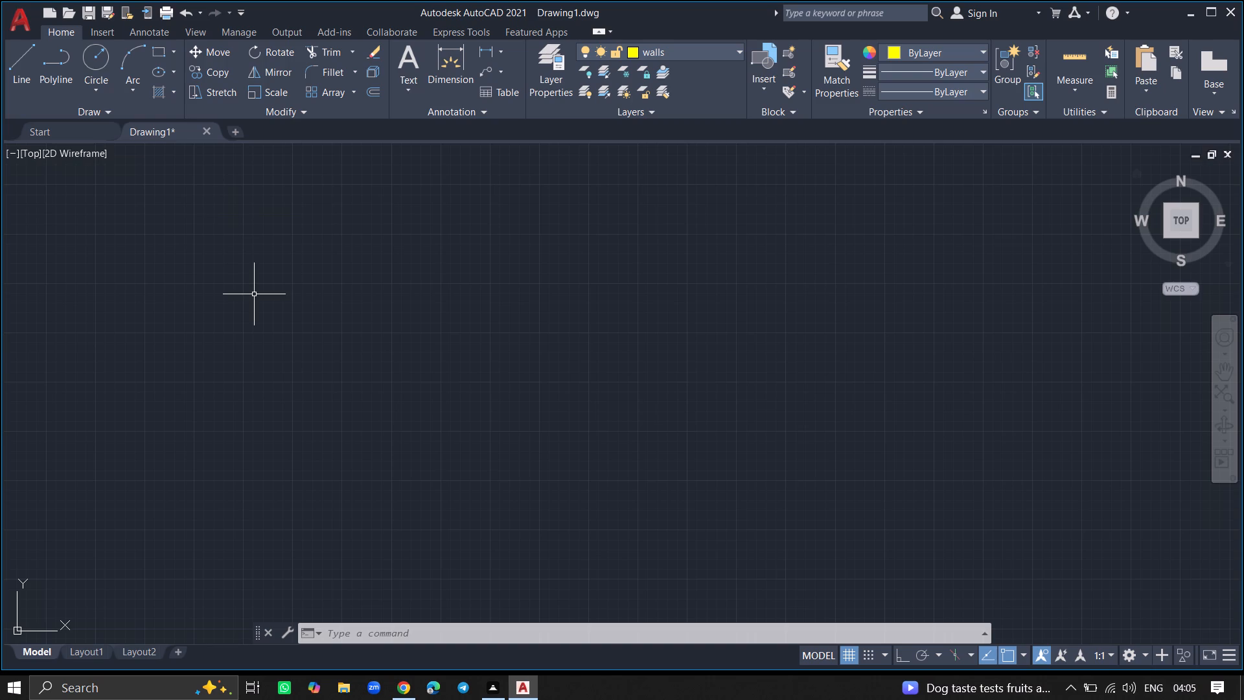
# Draw a vertical construction line near the middle of the drawing area, at about X 2928.
pyautogui.write('xl')
pyautogui.press('Return')
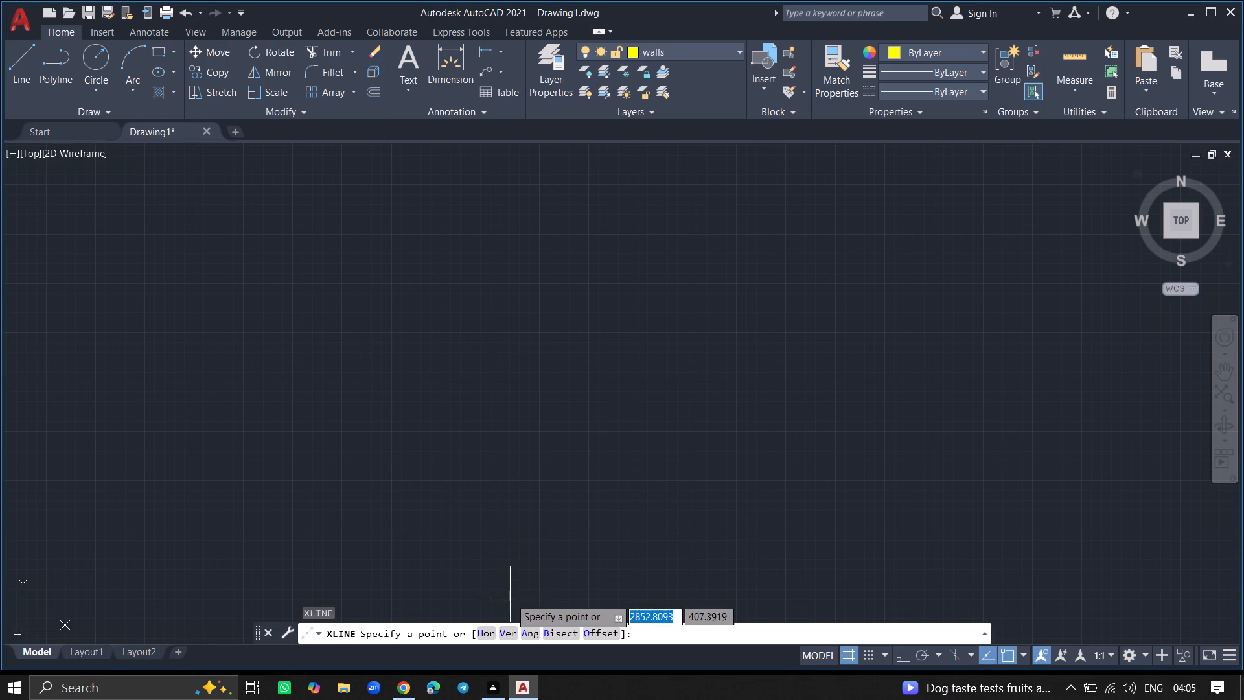
pyautogui.click(507, 633)
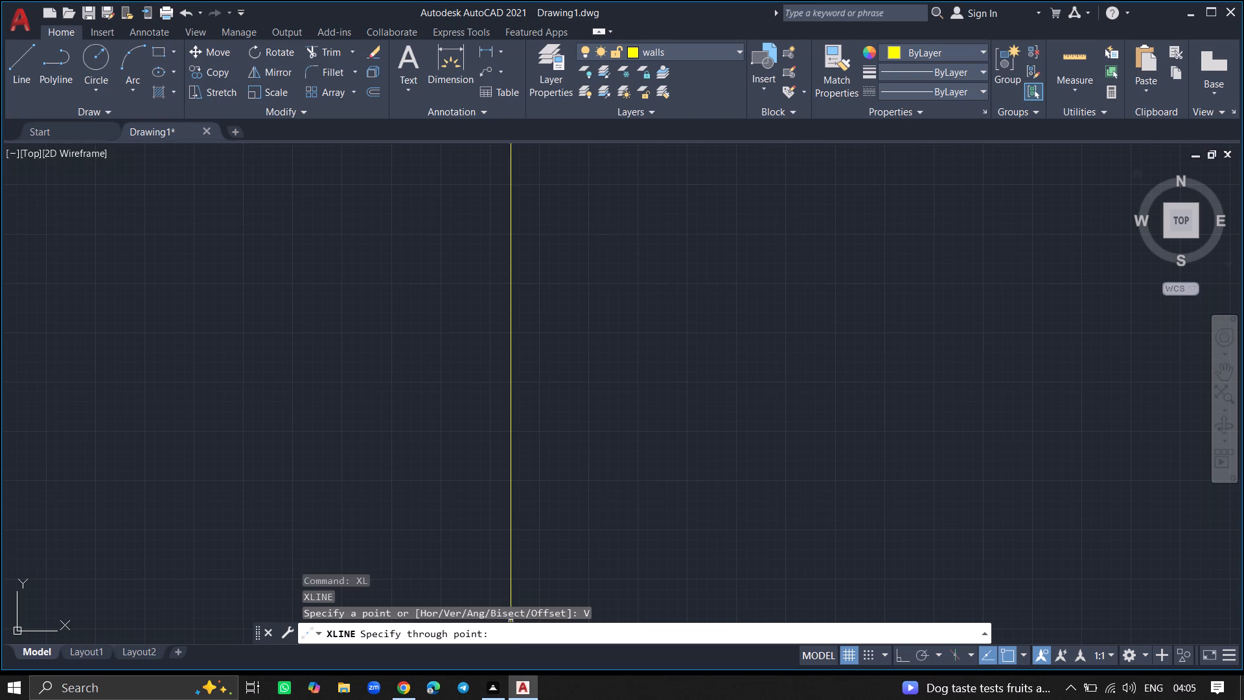
pyautogui.click(525, 518)
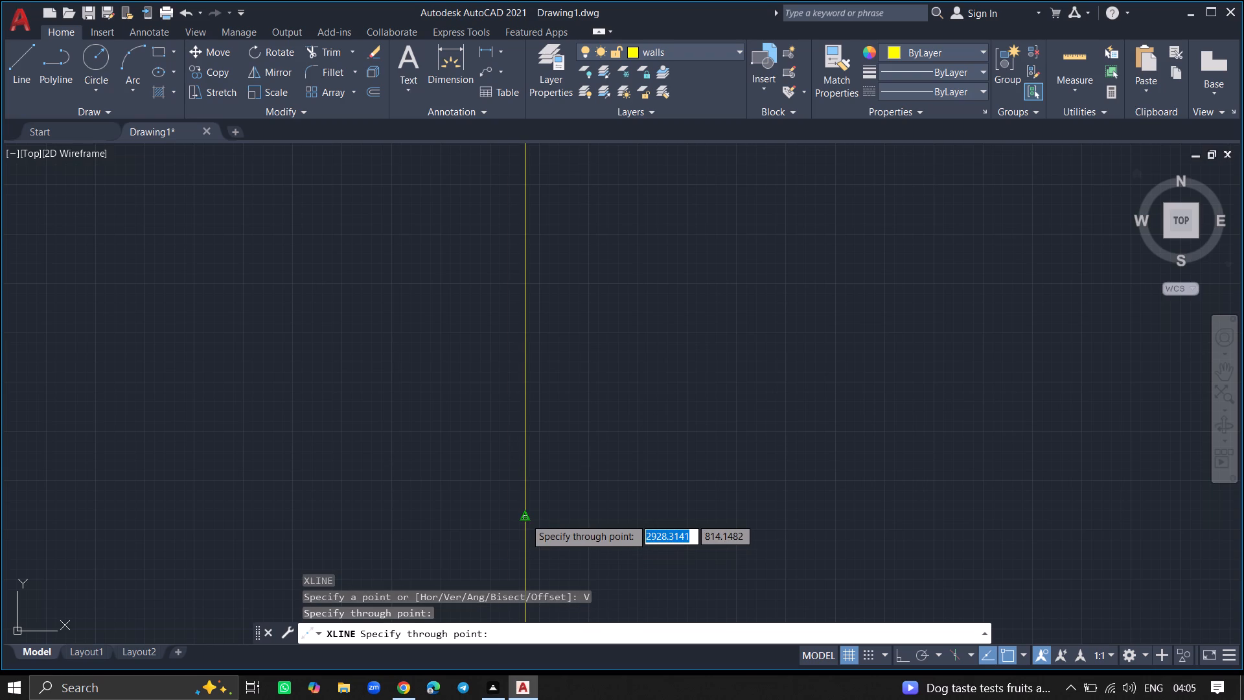
pyautogui.press('Return')
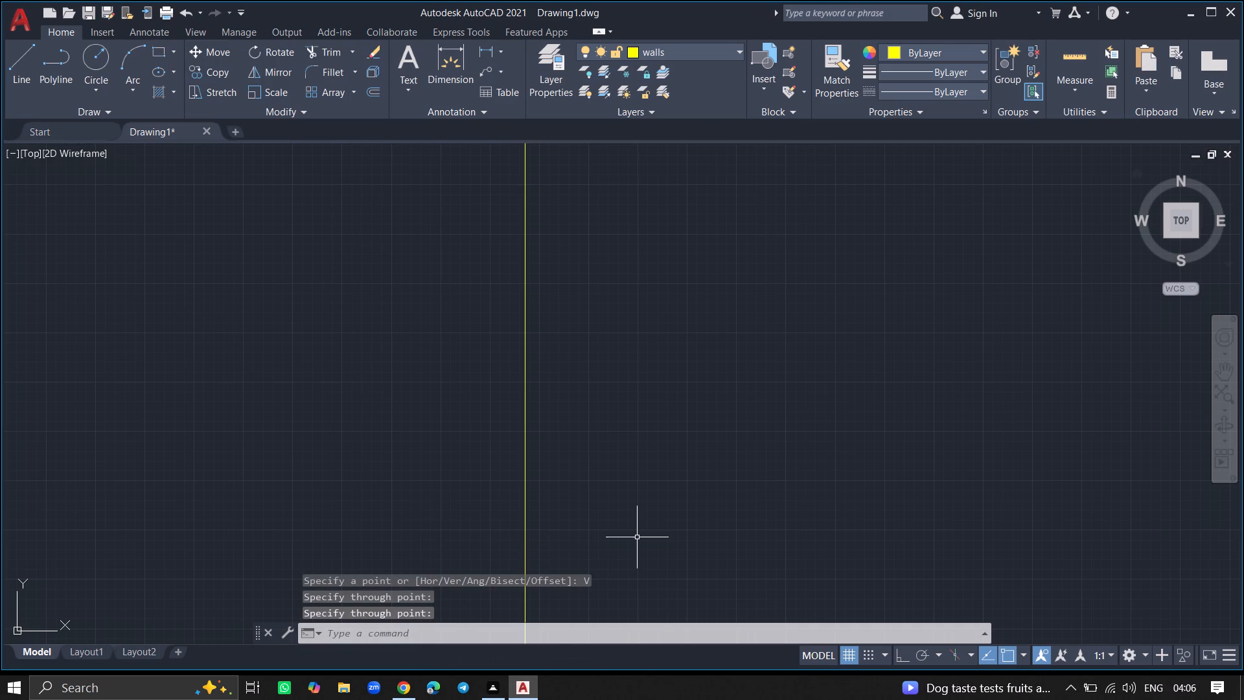
# Draw a horizontal construction line crossing the vertical one near the middle of the drawing area.
pyautogui.write('xl')
pyautogui.press('Return')
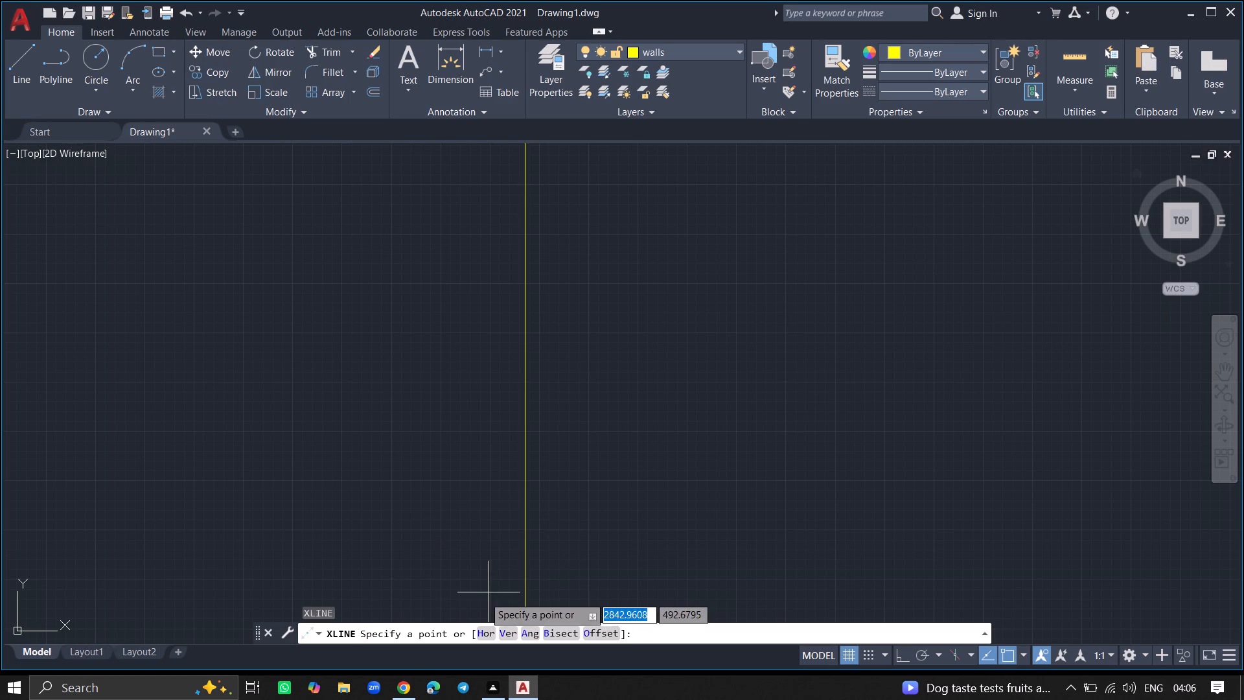
pyautogui.click(484, 629)
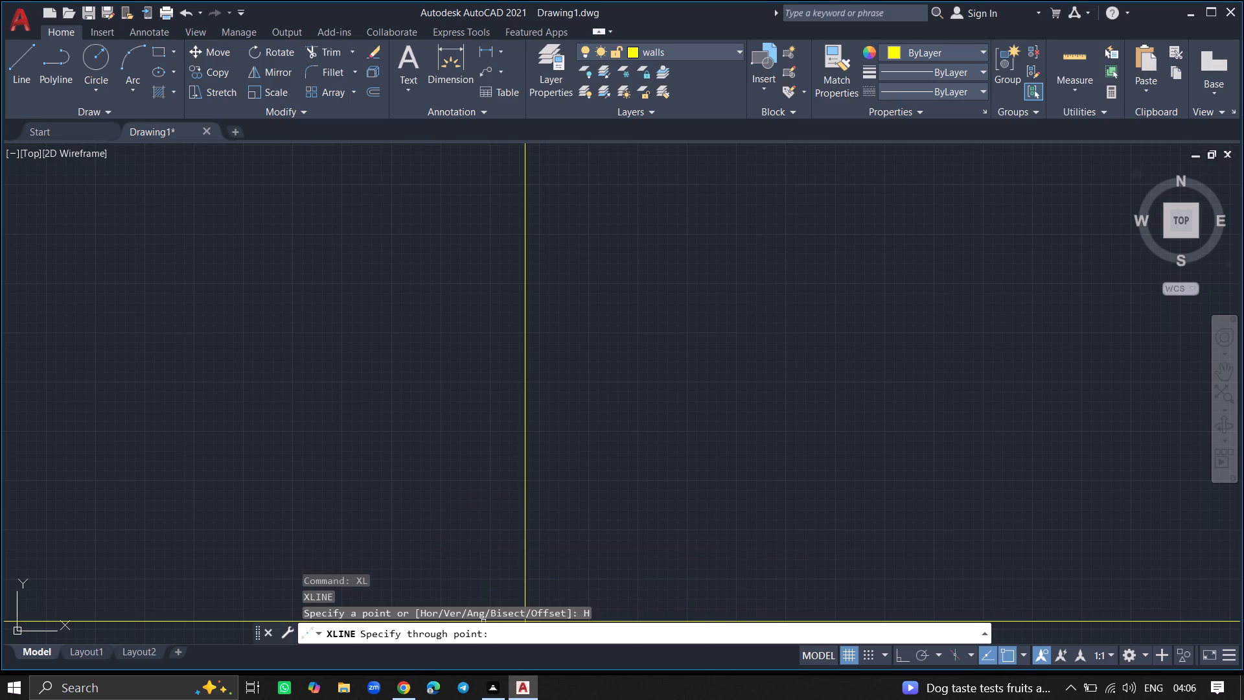
pyautogui.click(531, 358)
pyautogui.press('Return')
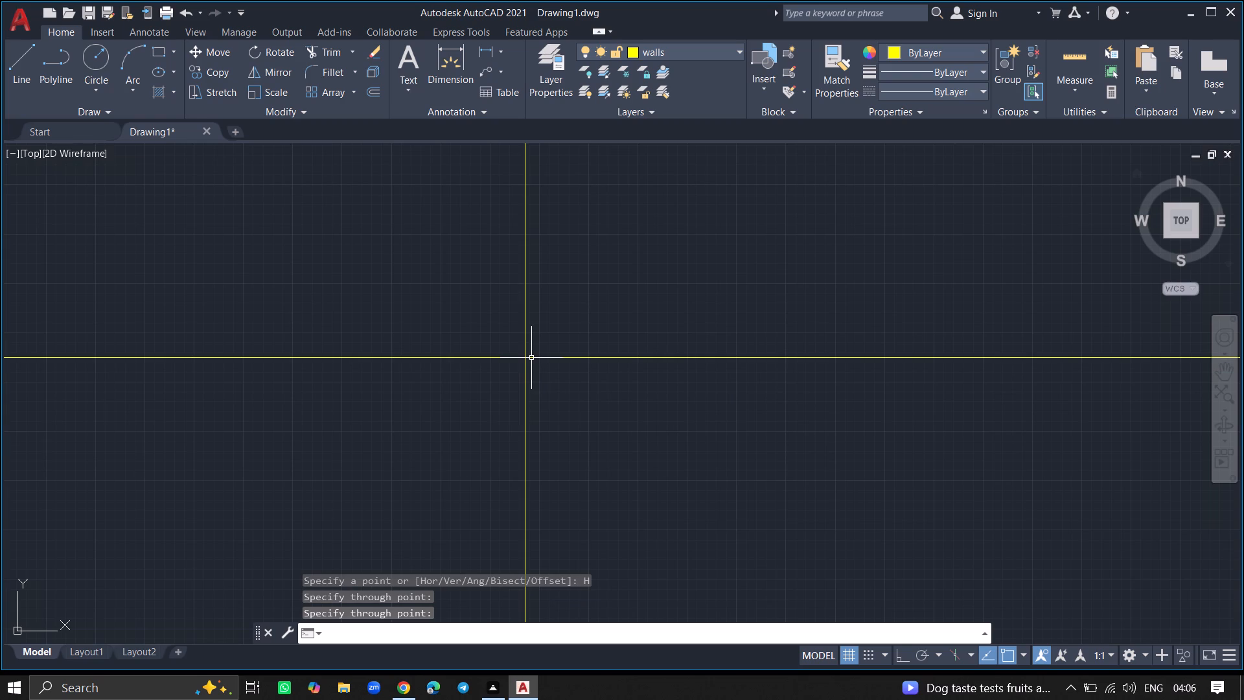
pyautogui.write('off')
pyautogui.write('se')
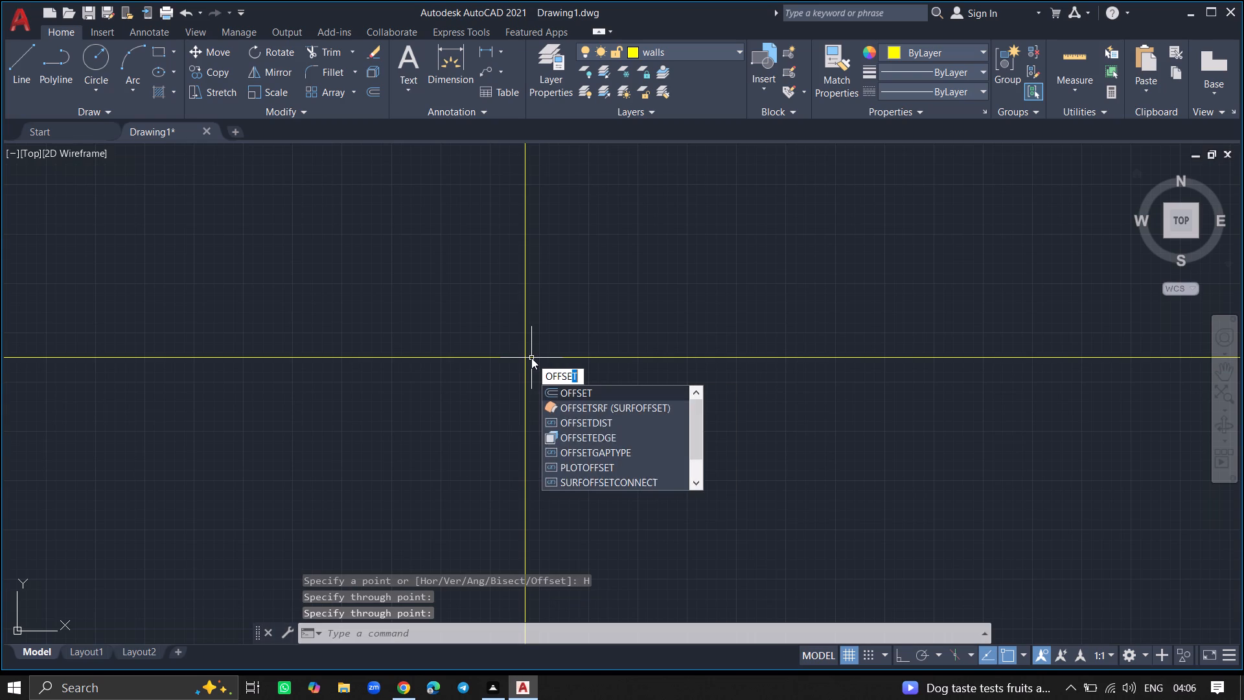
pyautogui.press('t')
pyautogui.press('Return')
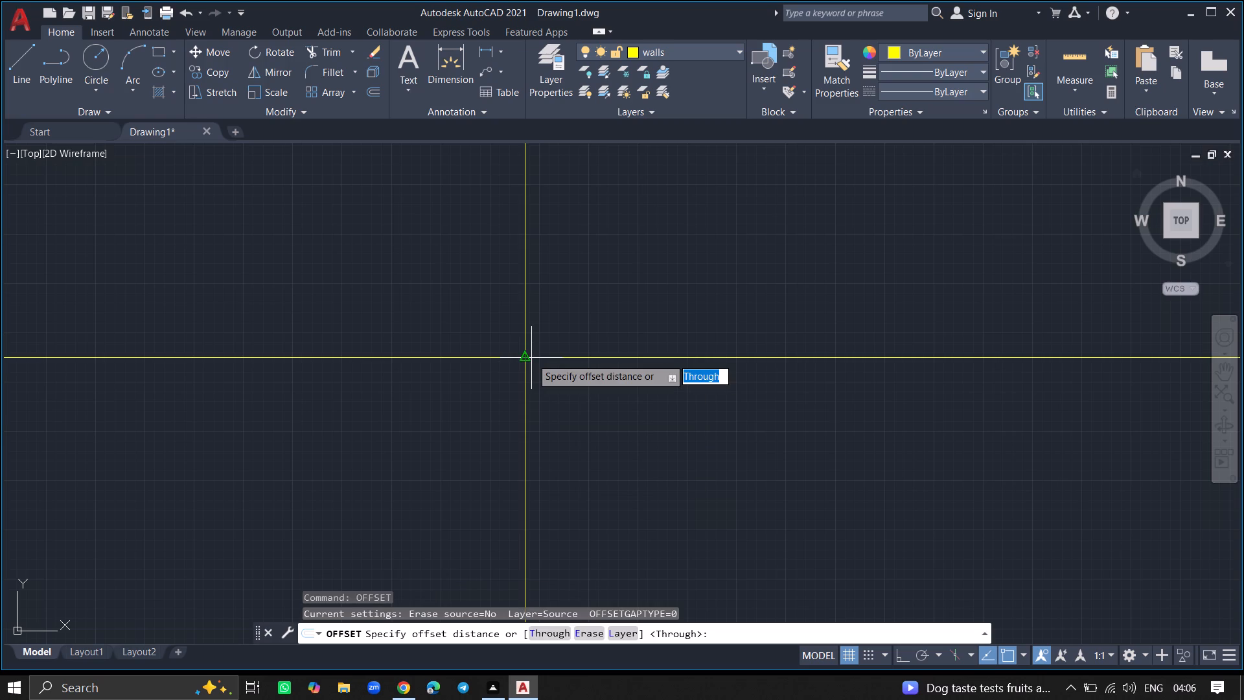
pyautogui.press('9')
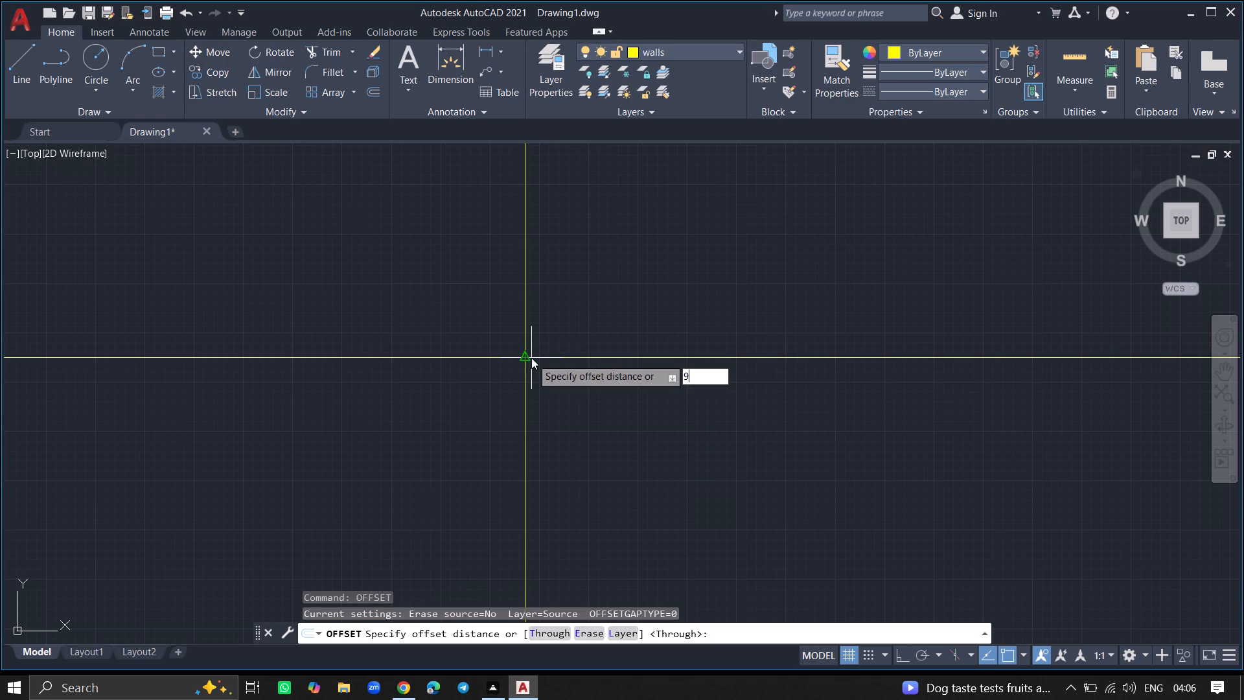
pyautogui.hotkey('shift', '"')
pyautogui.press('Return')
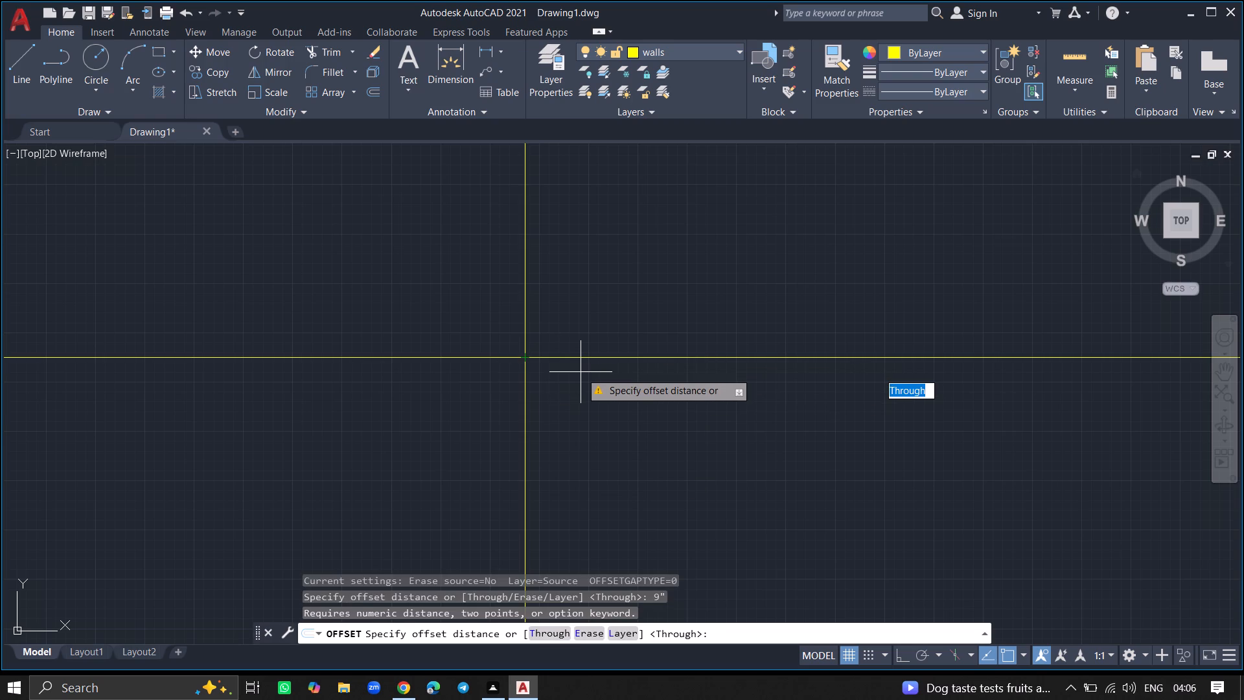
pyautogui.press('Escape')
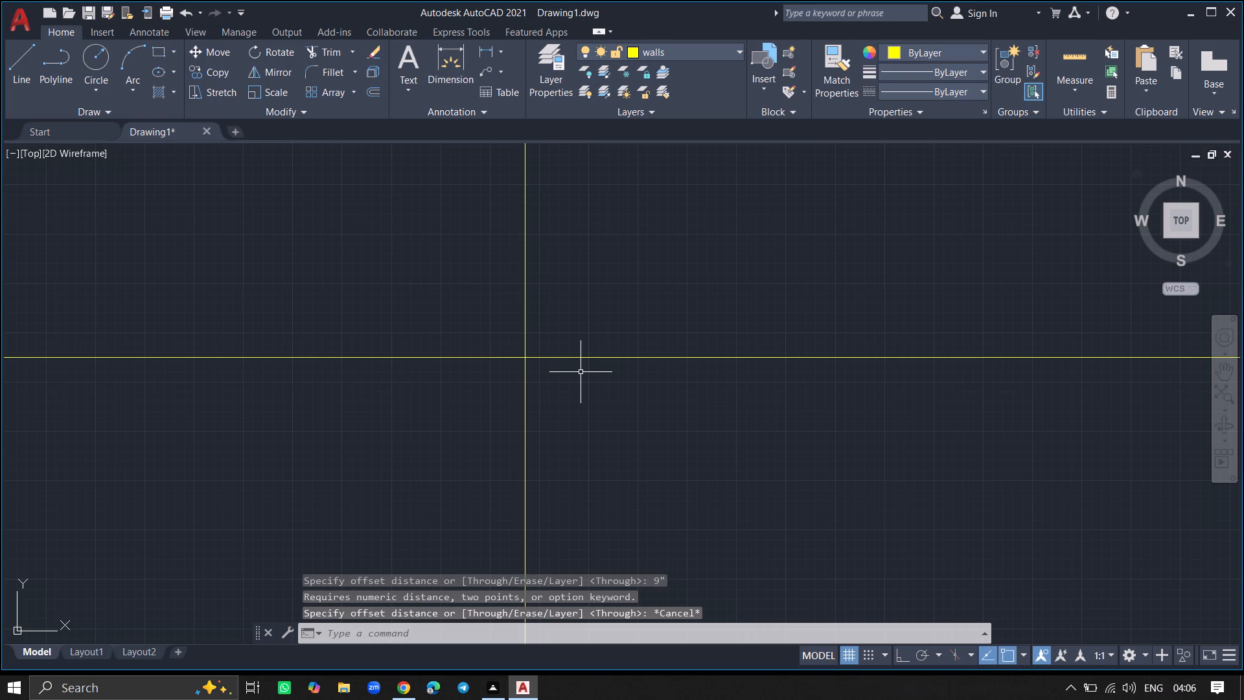
# Set the drawing's length units to Engineering with 0'-0" precision, keeping millimetres as the insertion scale.
pyautogui.write('units')
pyautogui.press('Return')
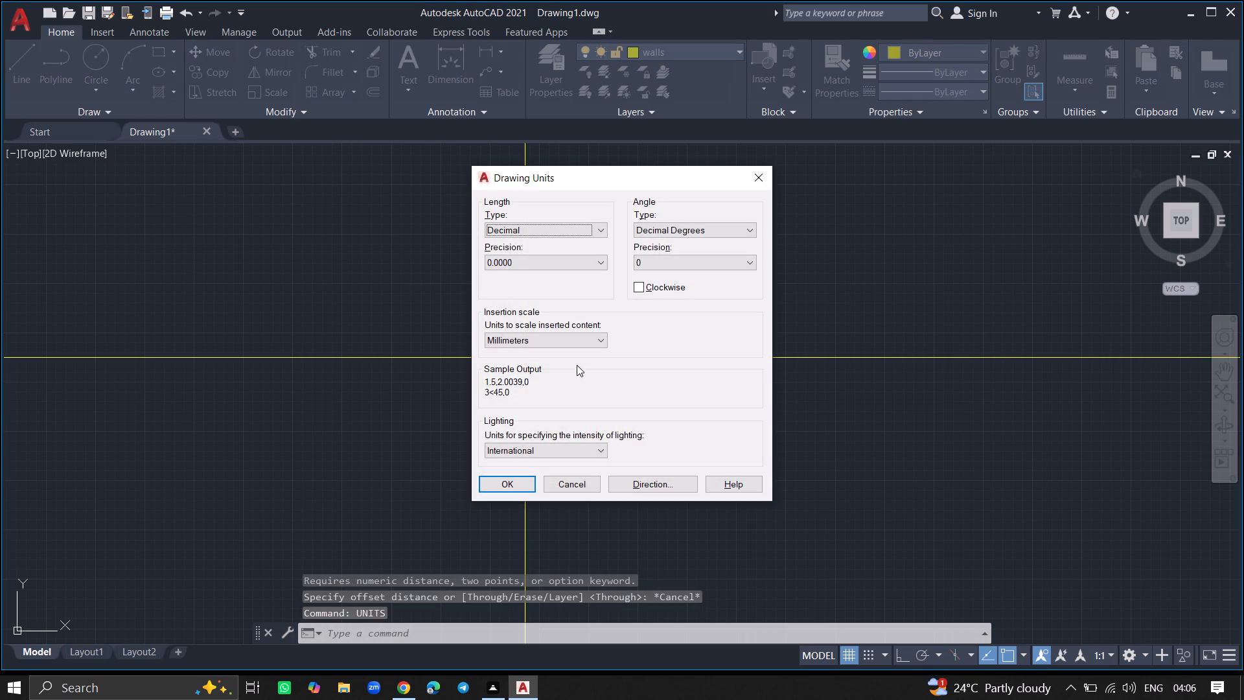
pyautogui.click(555, 231)
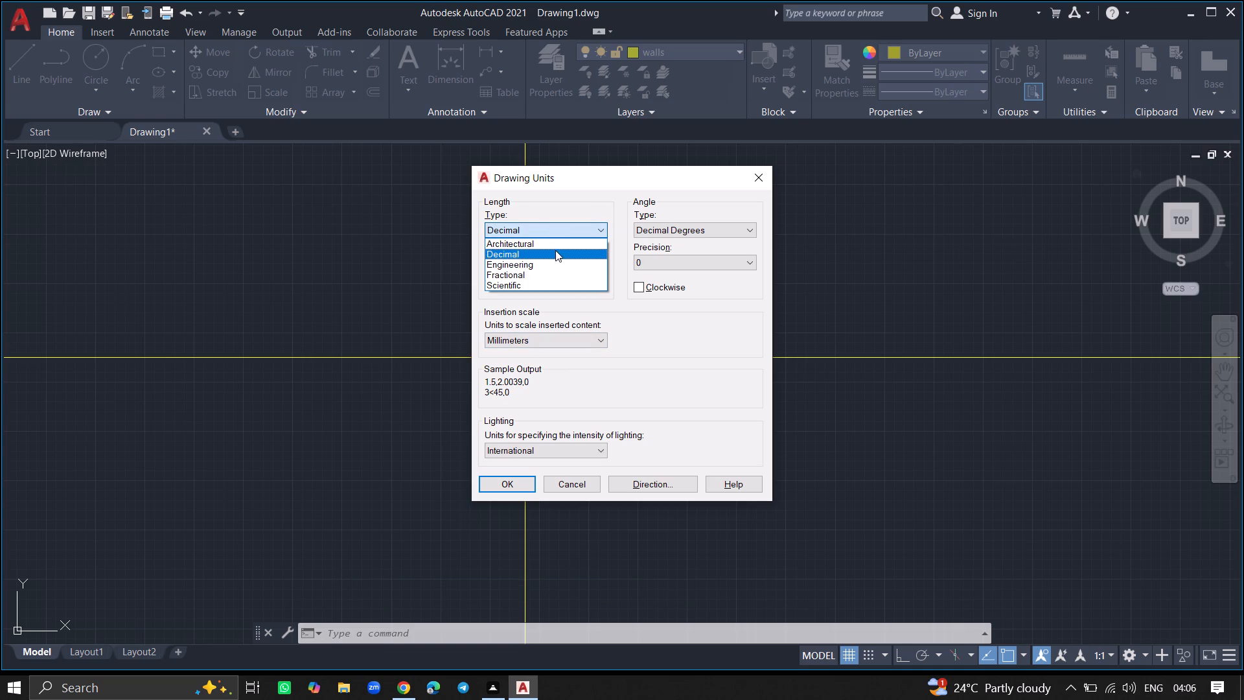
pyautogui.click(557, 261)
pyautogui.click(557, 261)
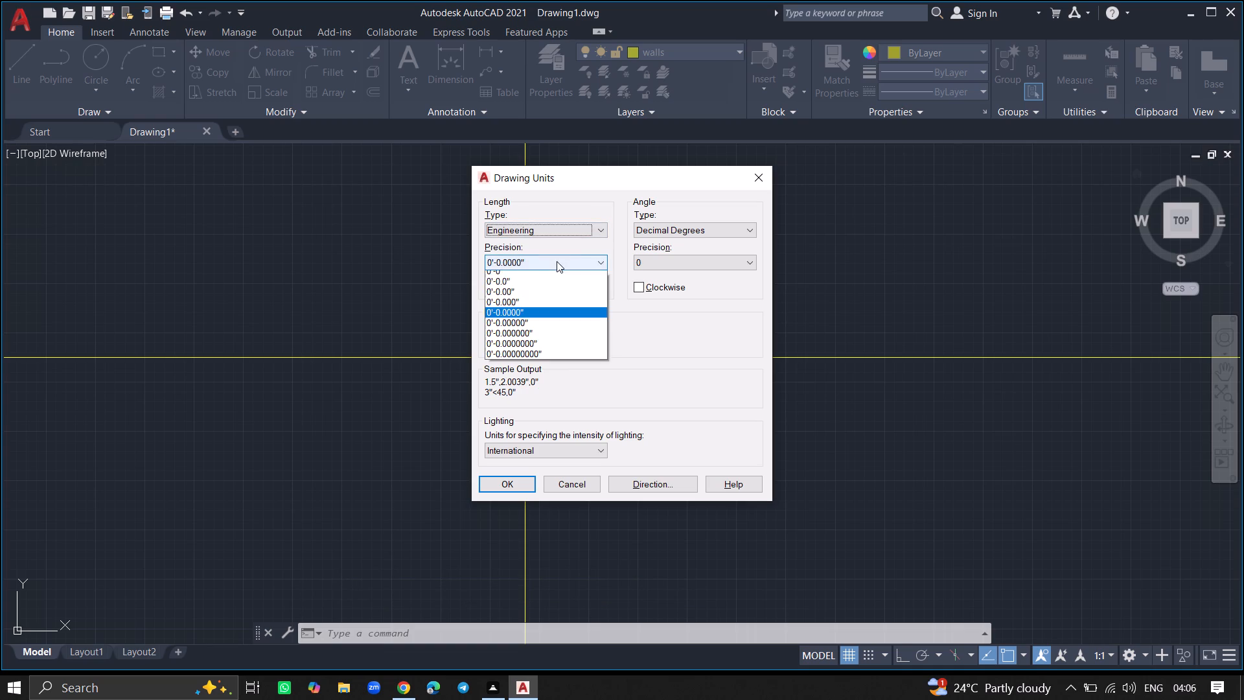
pyautogui.click(557, 274)
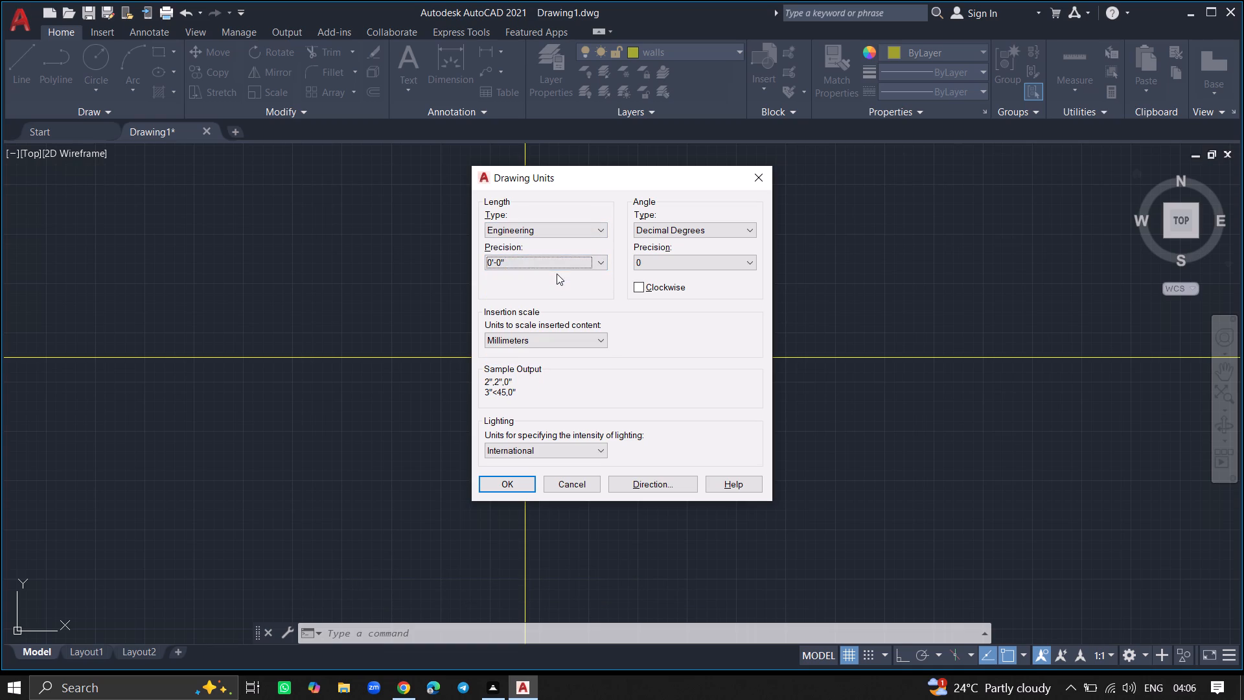
pyautogui.click(483, 489)
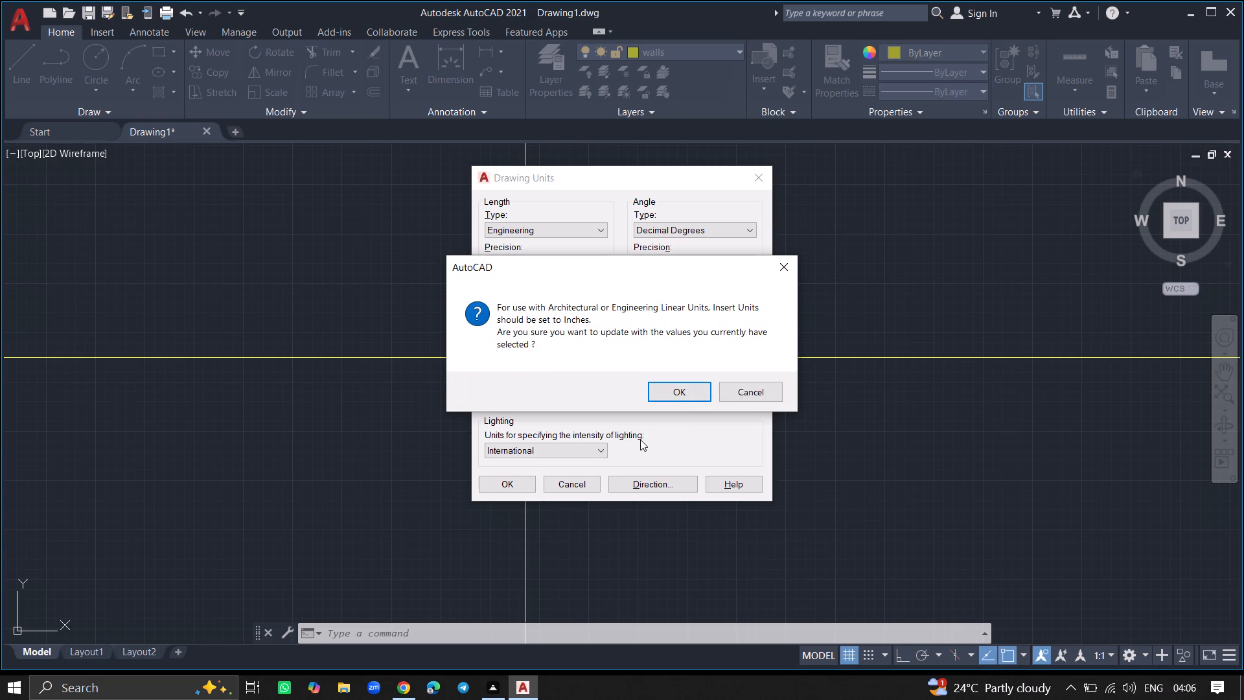
pyautogui.click(665, 384)
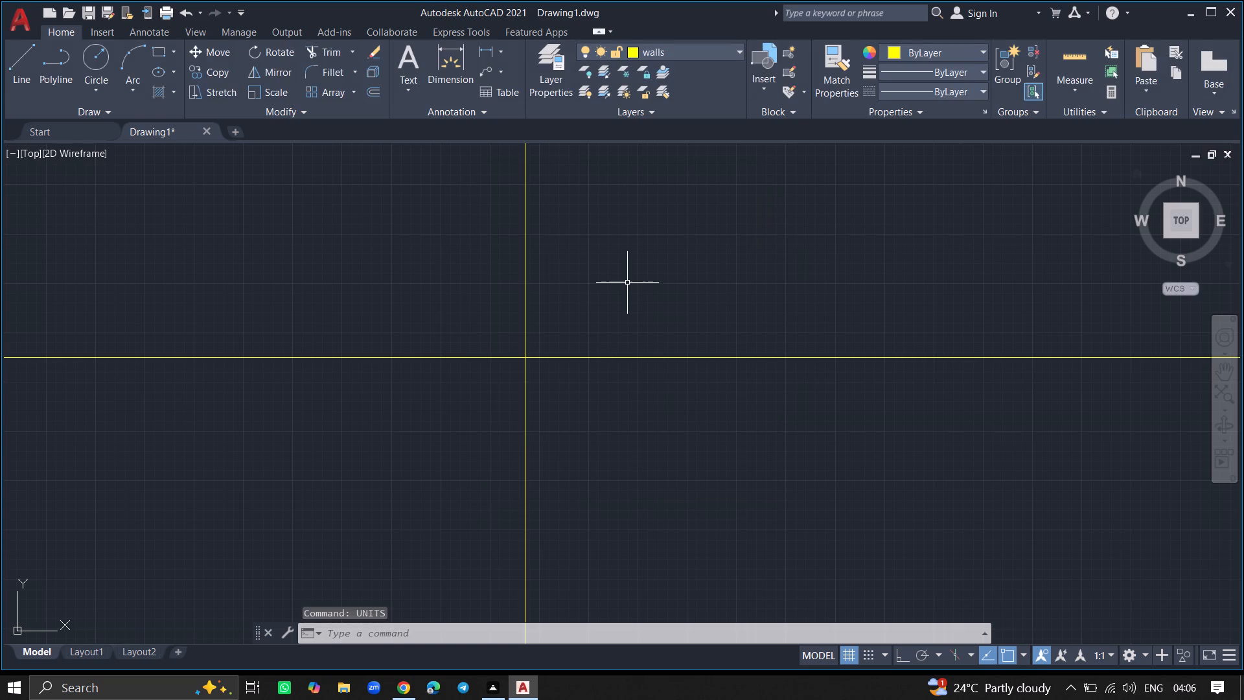
# Modify the ISO-25 dimension style's primary units to Engineering format with 0'-0" precision and set the style current.
pyautogui.press('d')
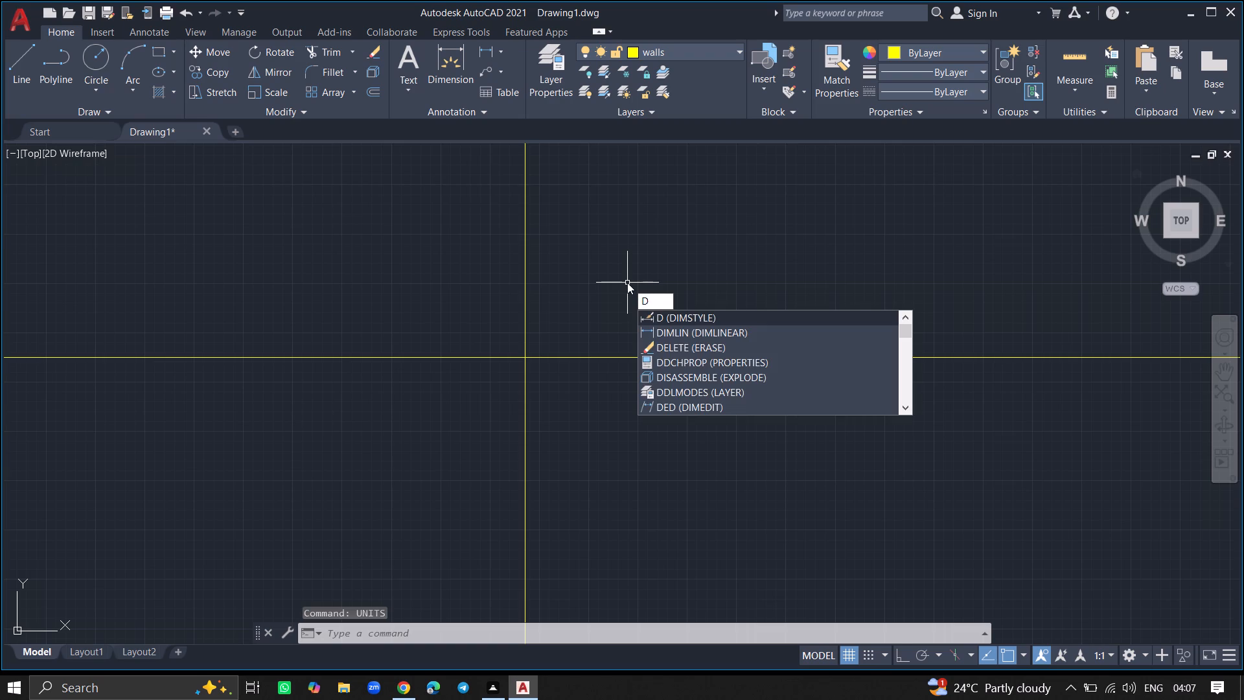
pyautogui.press('Return')
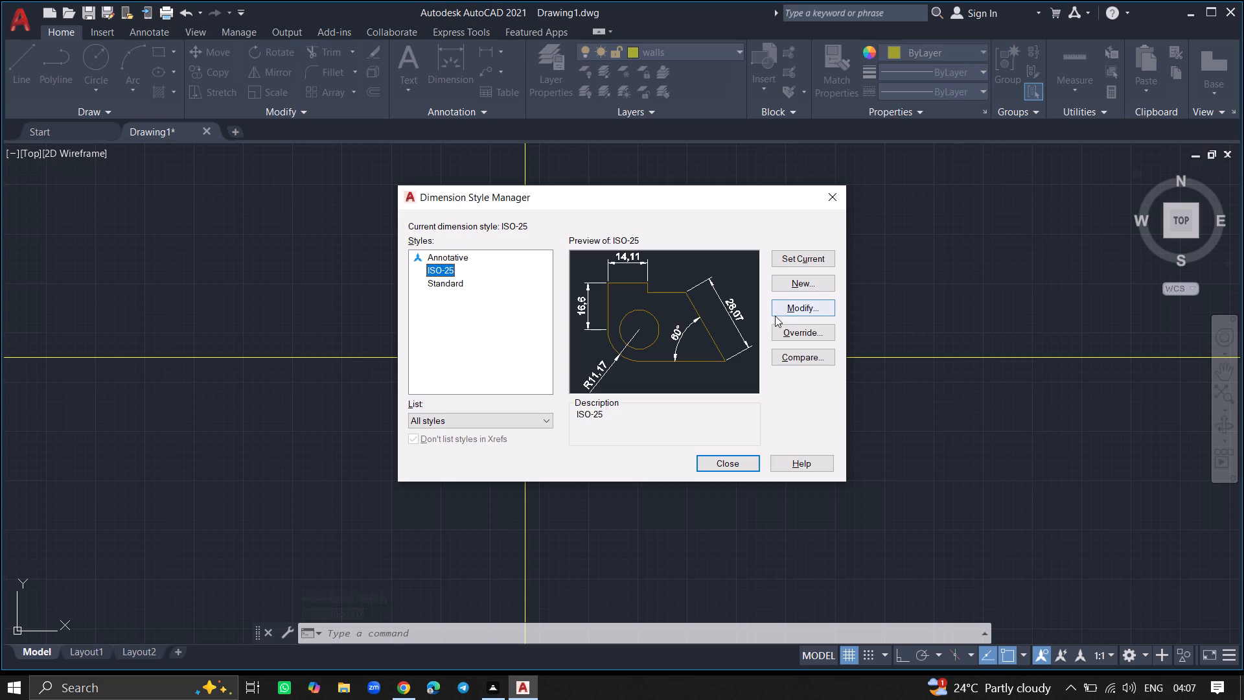
pyautogui.click(781, 312)
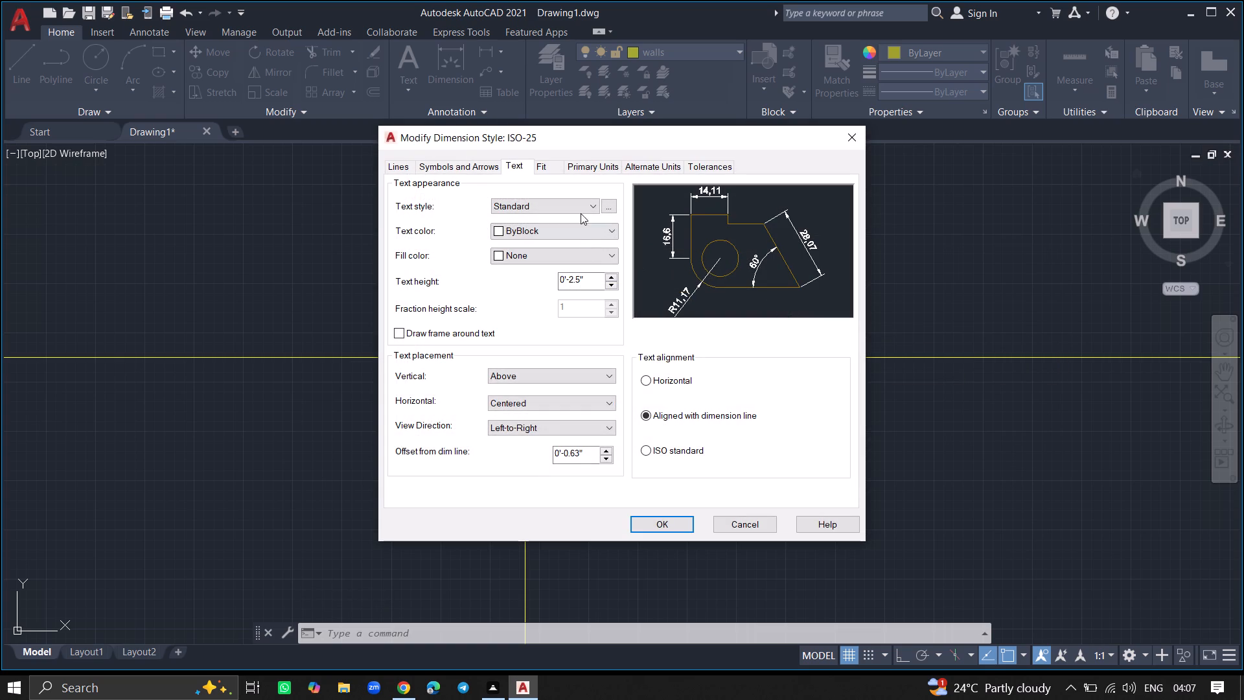
pyautogui.click(595, 166)
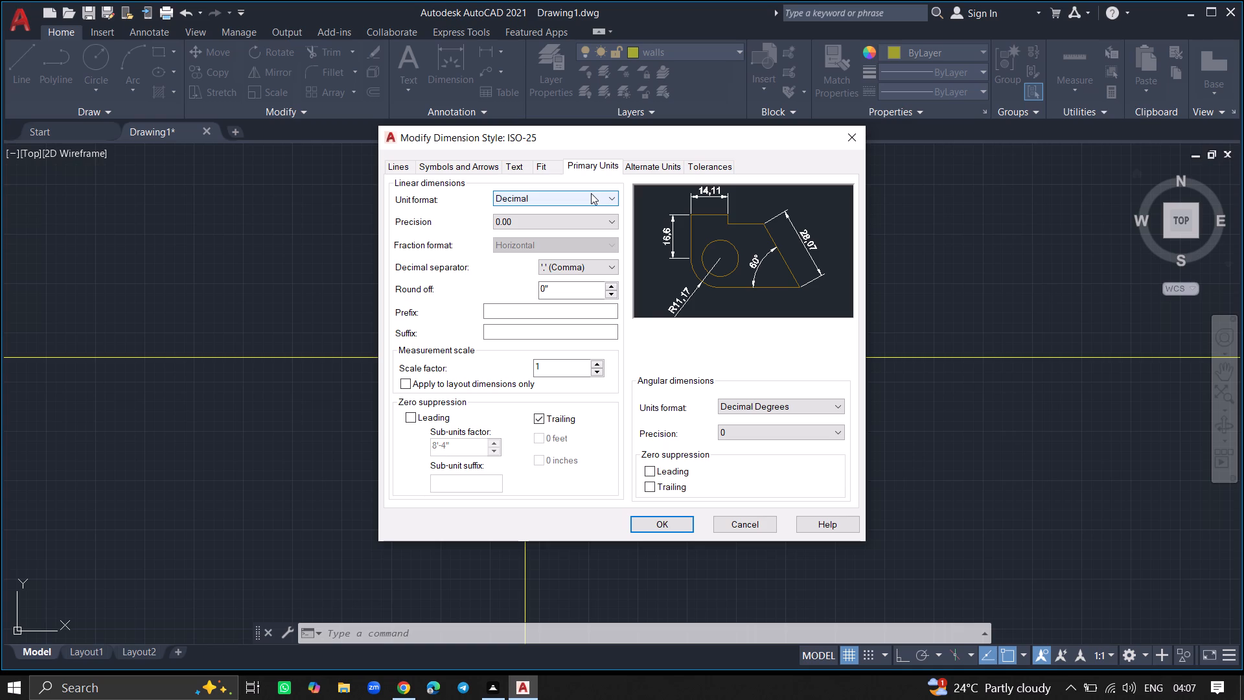
pyautogui.click(591, 193)
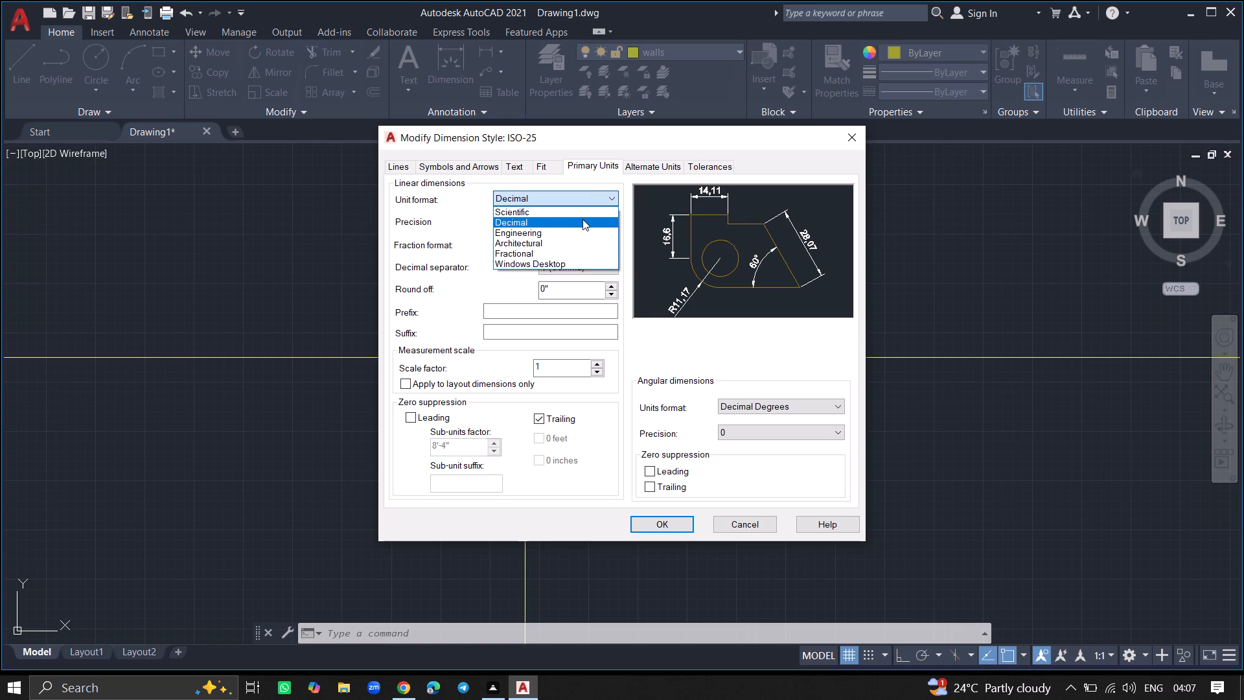
pyautogui.click(582, 232)
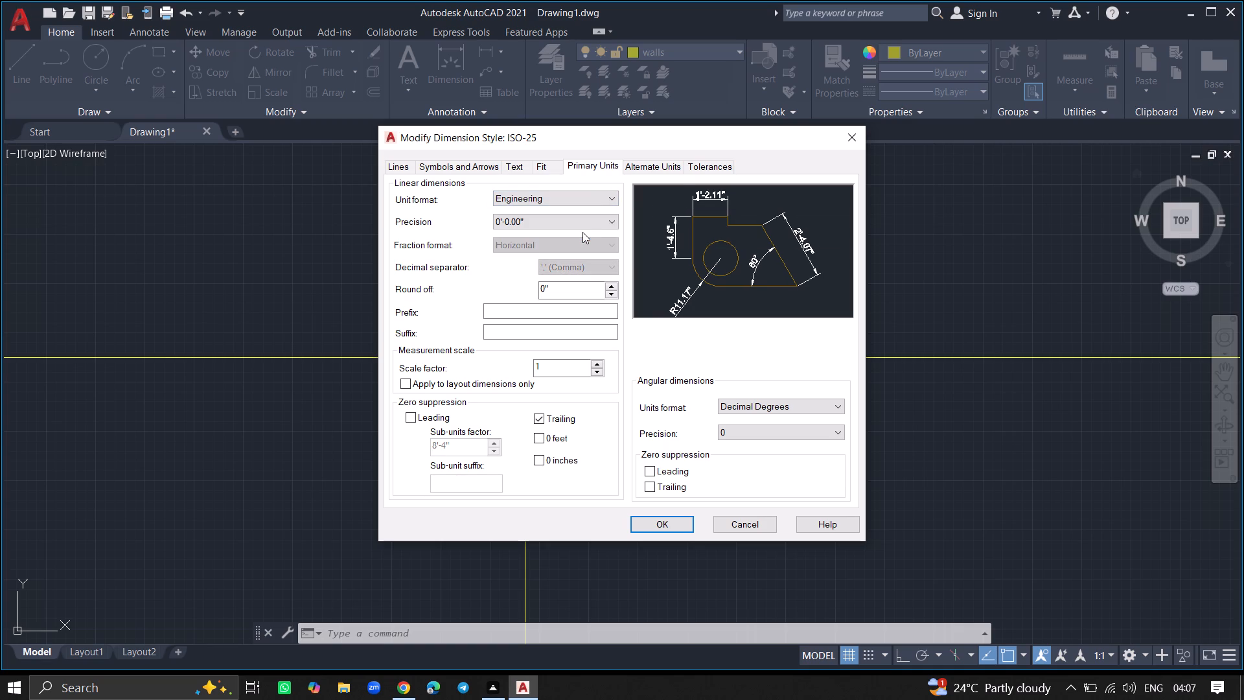
pyautogui.click(583, 218)
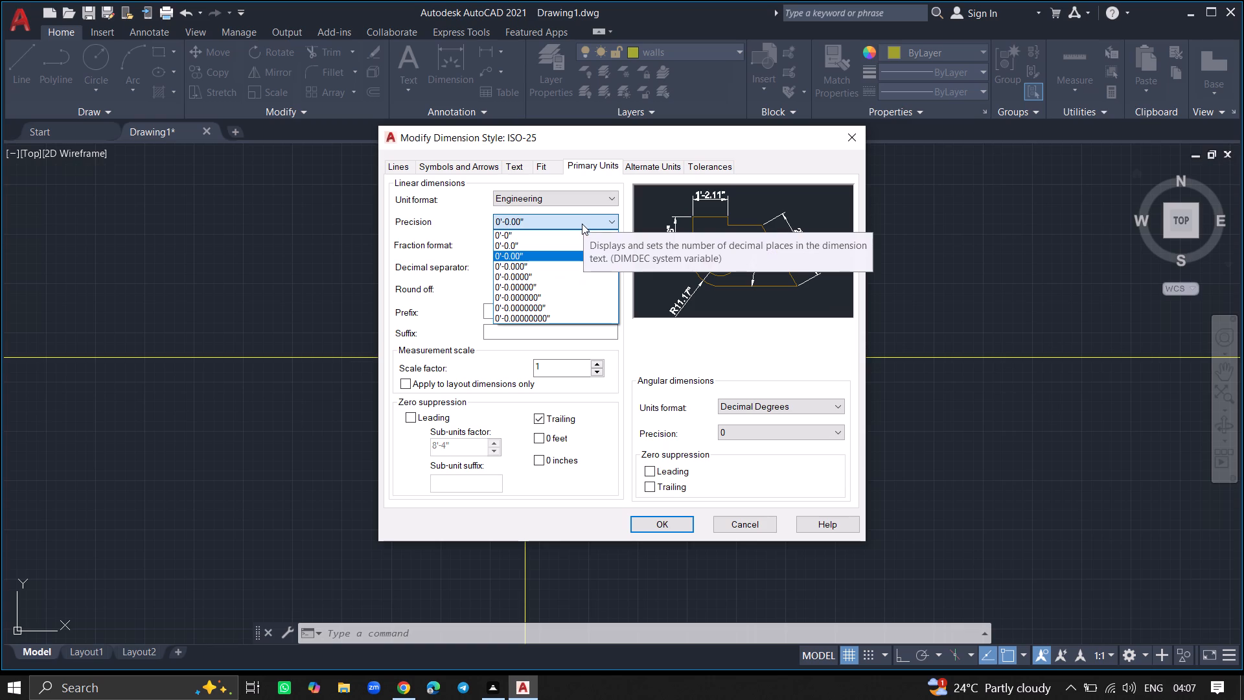
pyautogui.click(578, 235)
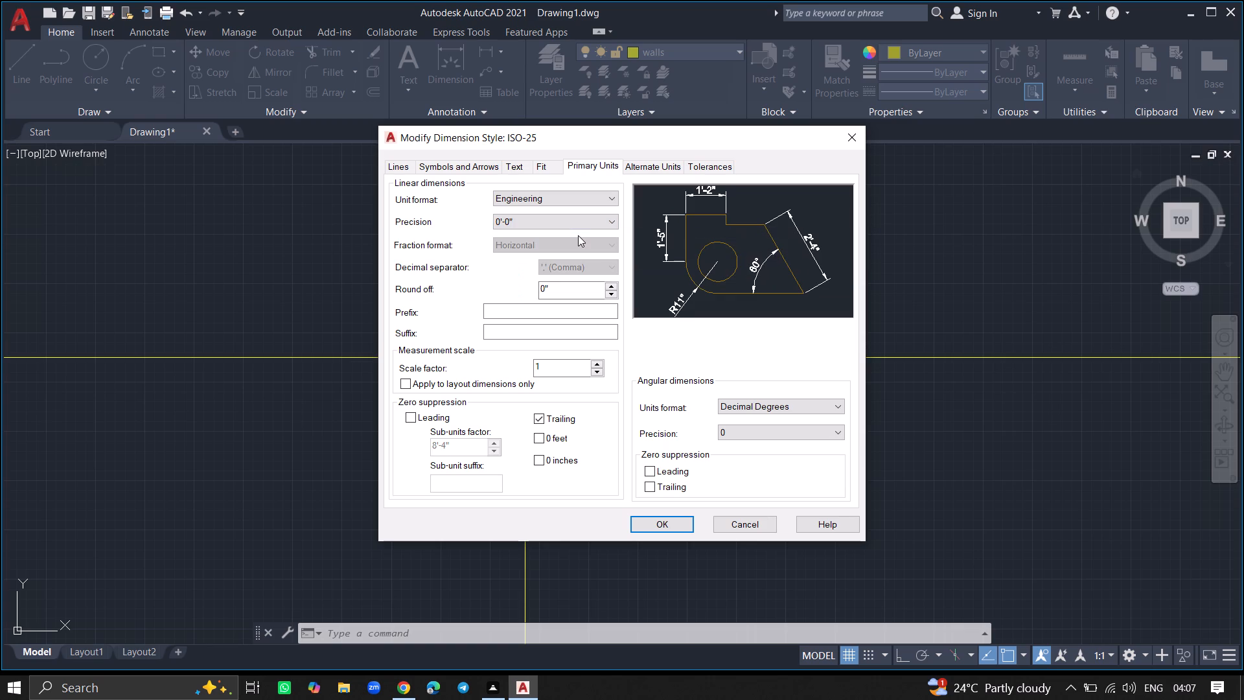
pyautogui.click(641, 528)
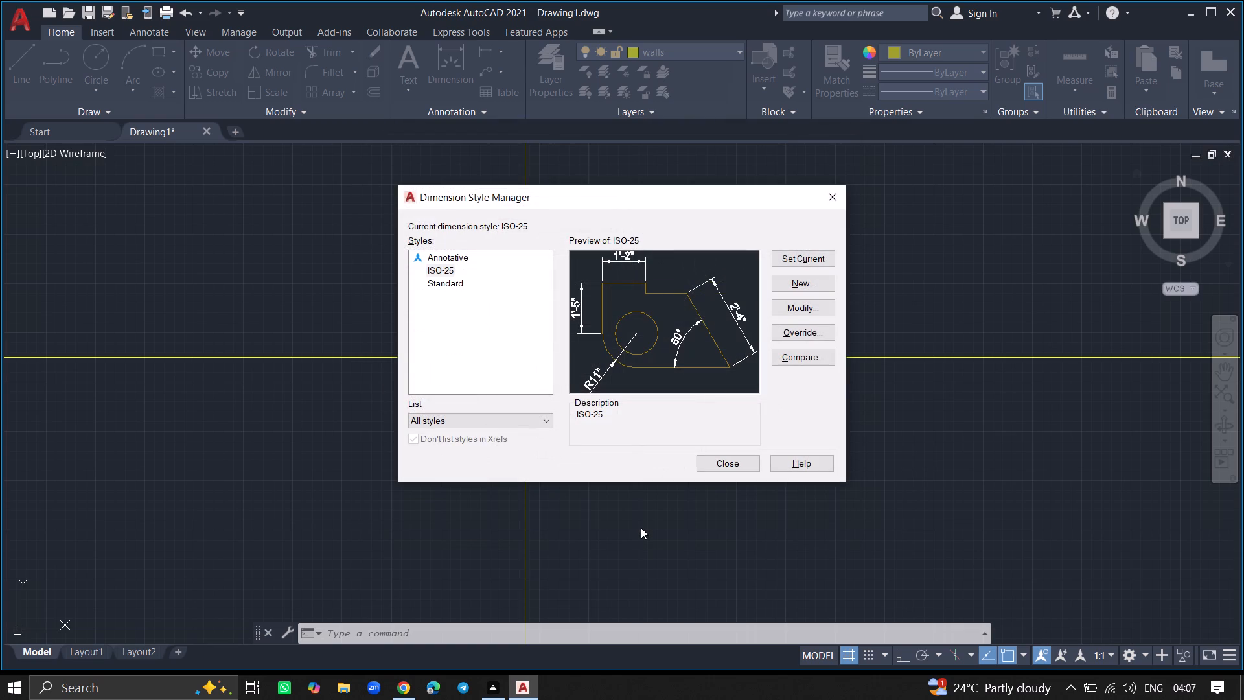
pyautogui.click(779, 256)
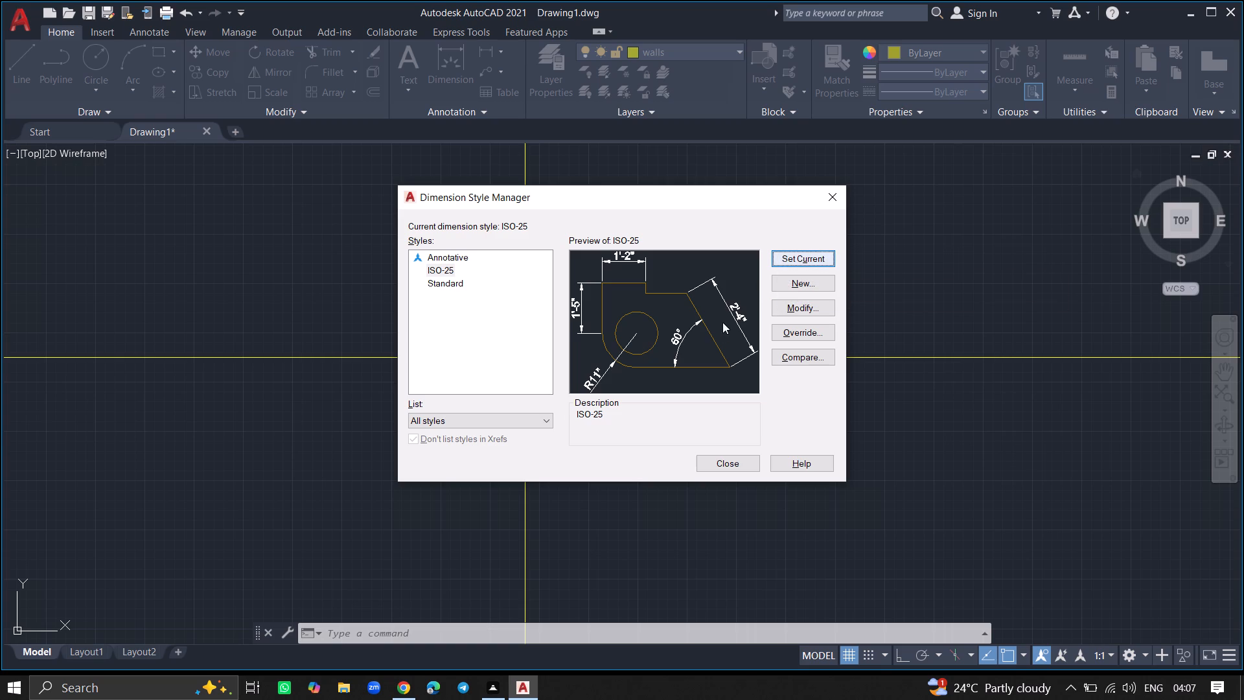
pyautogui.click(727, 469)
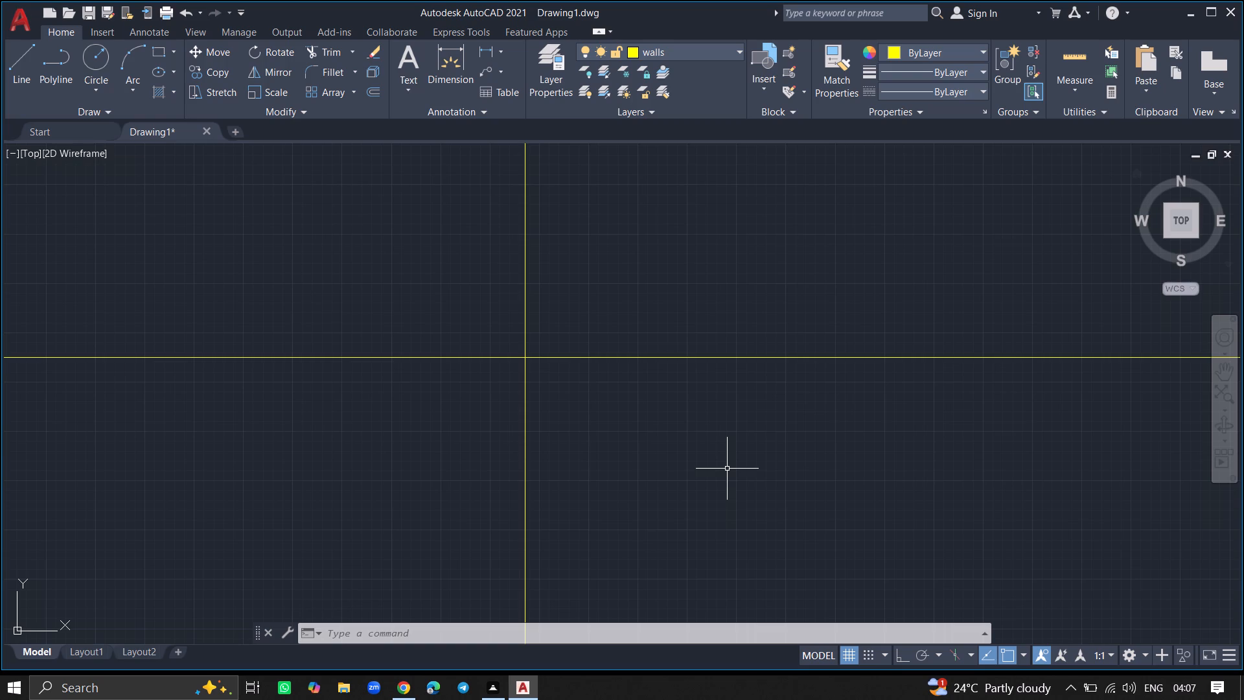
# Offset the vertical construction line 9" to its right to form the second face of the wall.
pyautogui.write('off')
pyautogui.write('set')
pyautogui.press('Return')
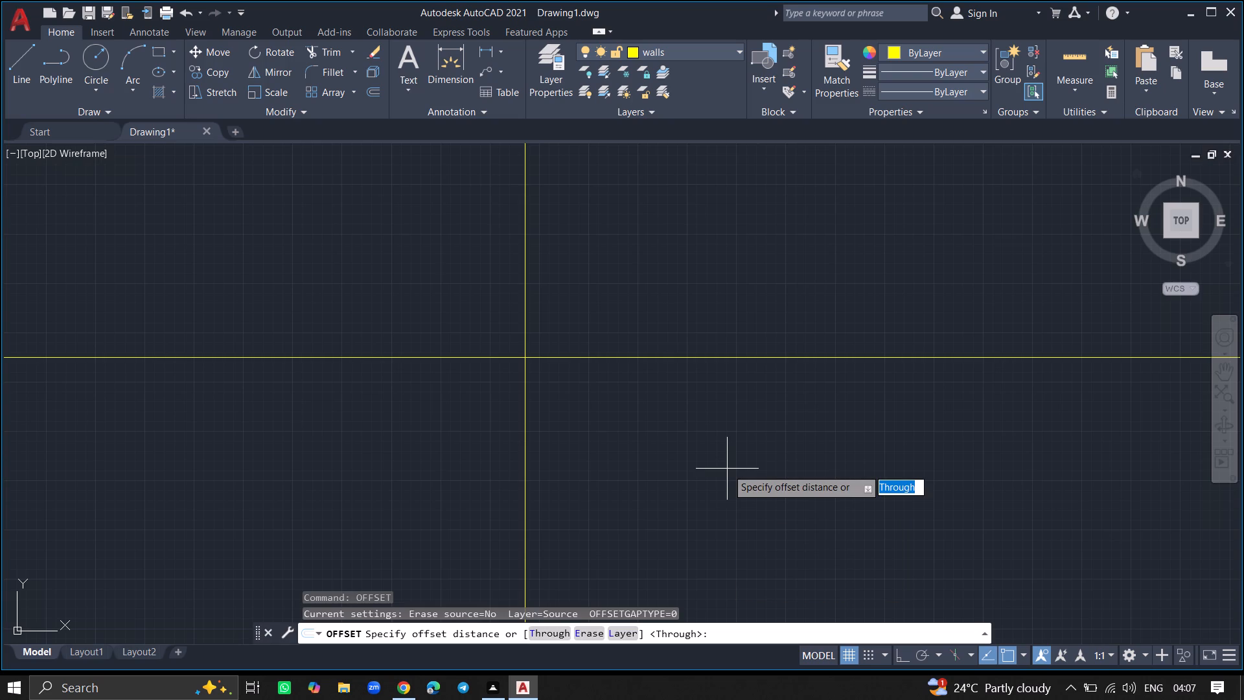
pyautogui.press('9')
pyautogui.hotkey('shift', '"')
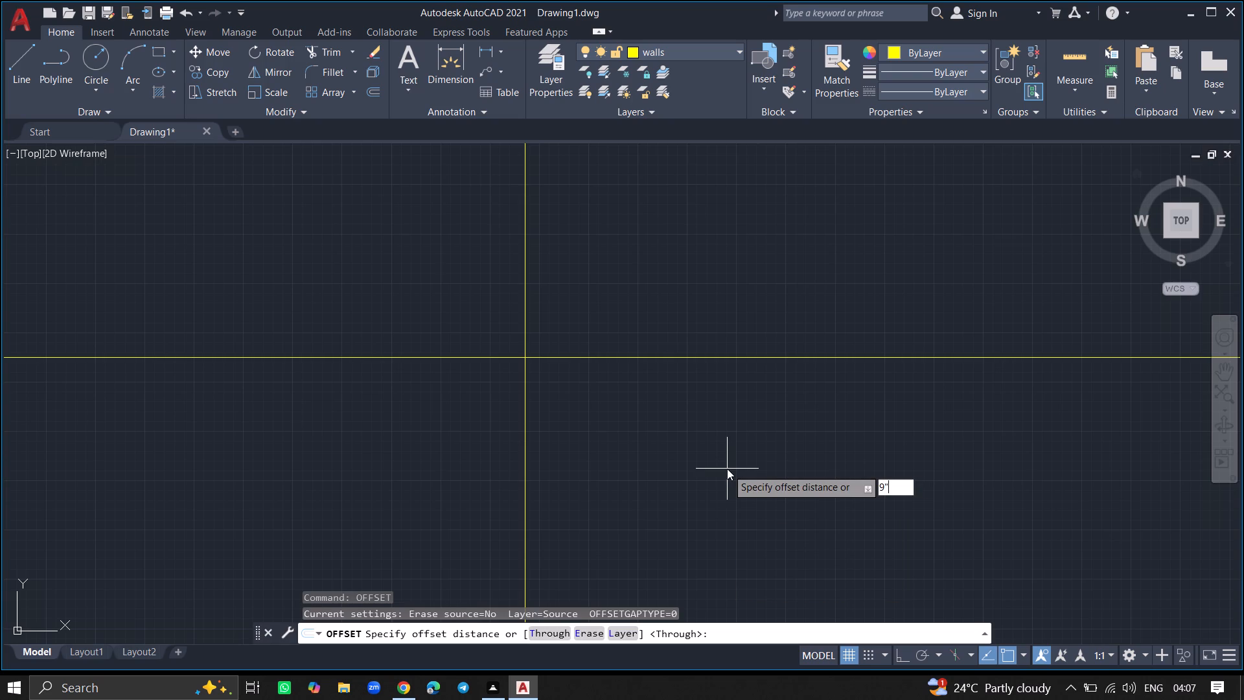
pyautogui.press('Return')
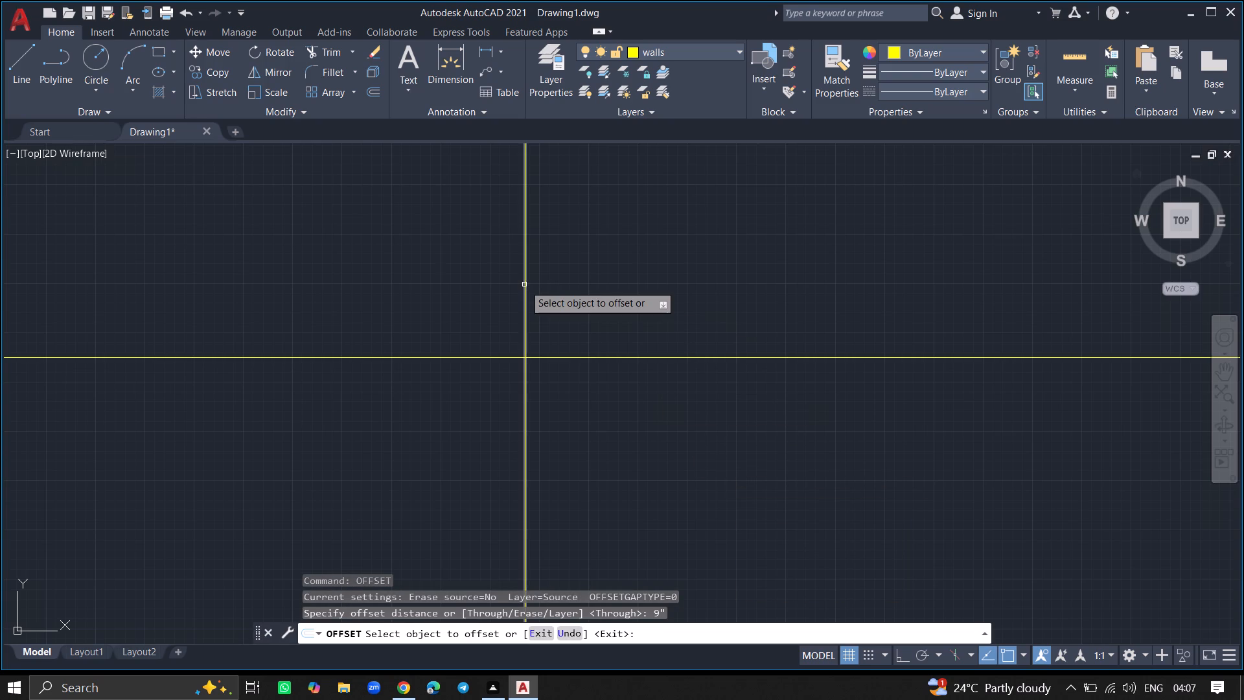
pyautogui.click(527, 285)
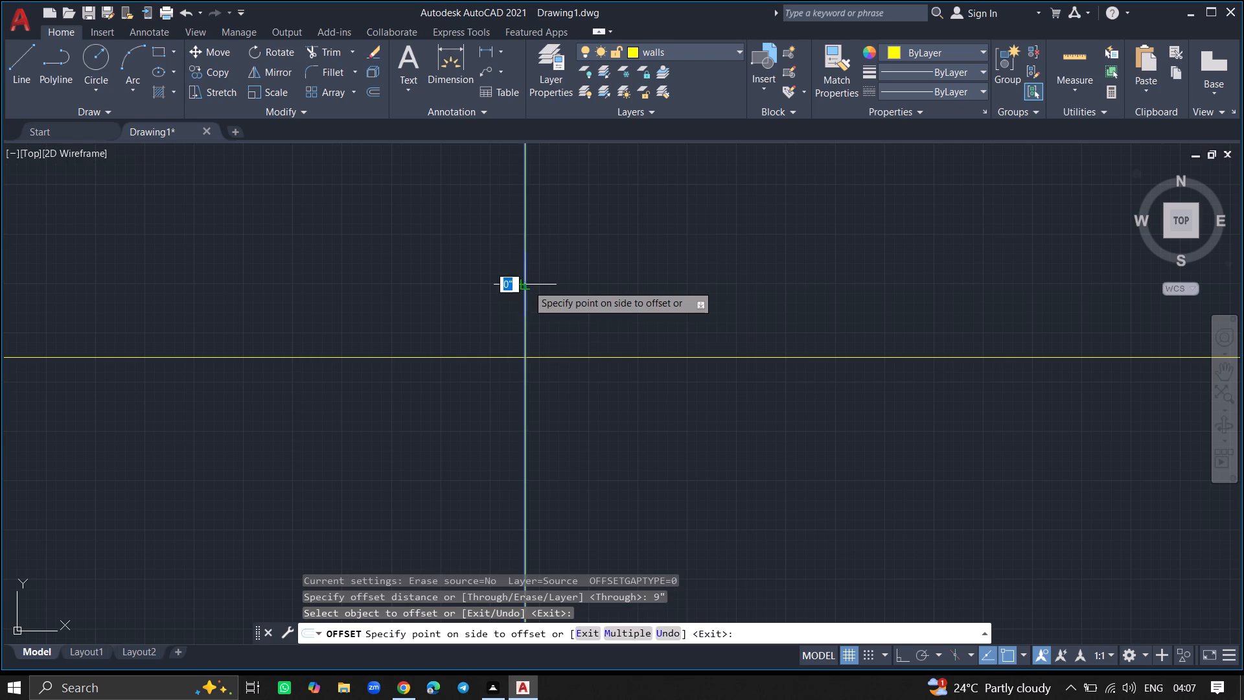
pyautogui.click(582, 286)
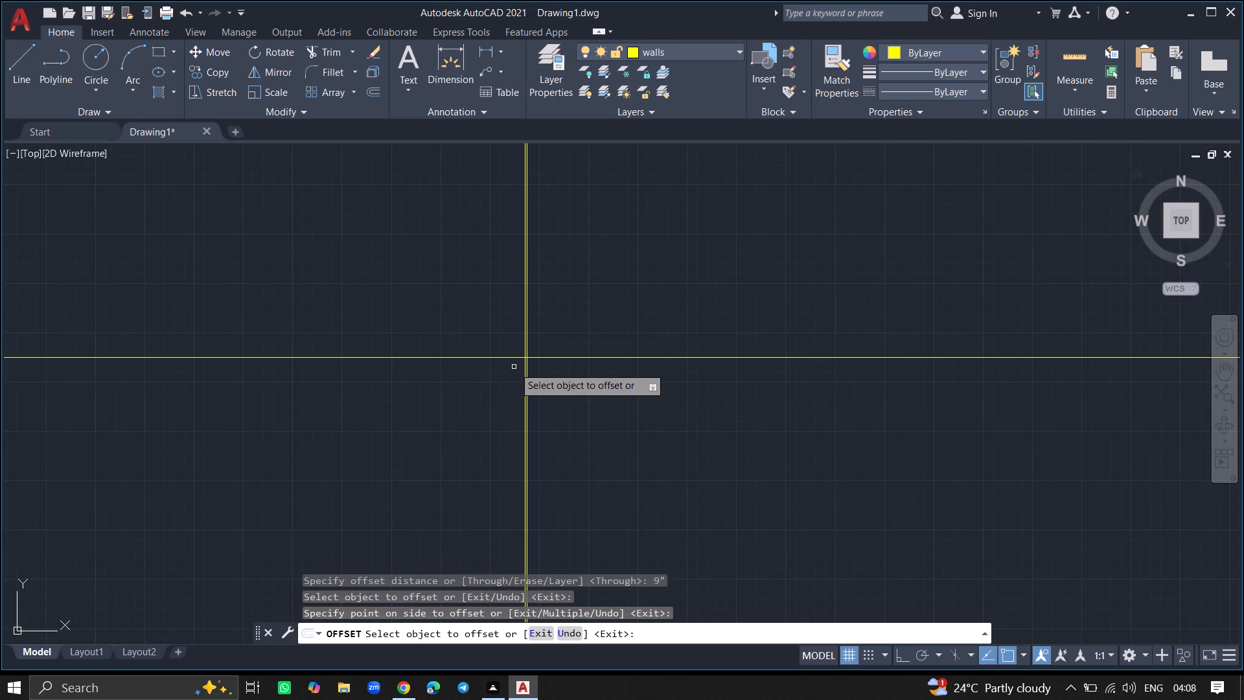
# Offset the horizontal construction line 9" downward and end the Offset command.
pyautogui.keyDown('ctrl'); pyautogui.scroll(5, 519, 351); pyautogui.keyUp('ctrl')
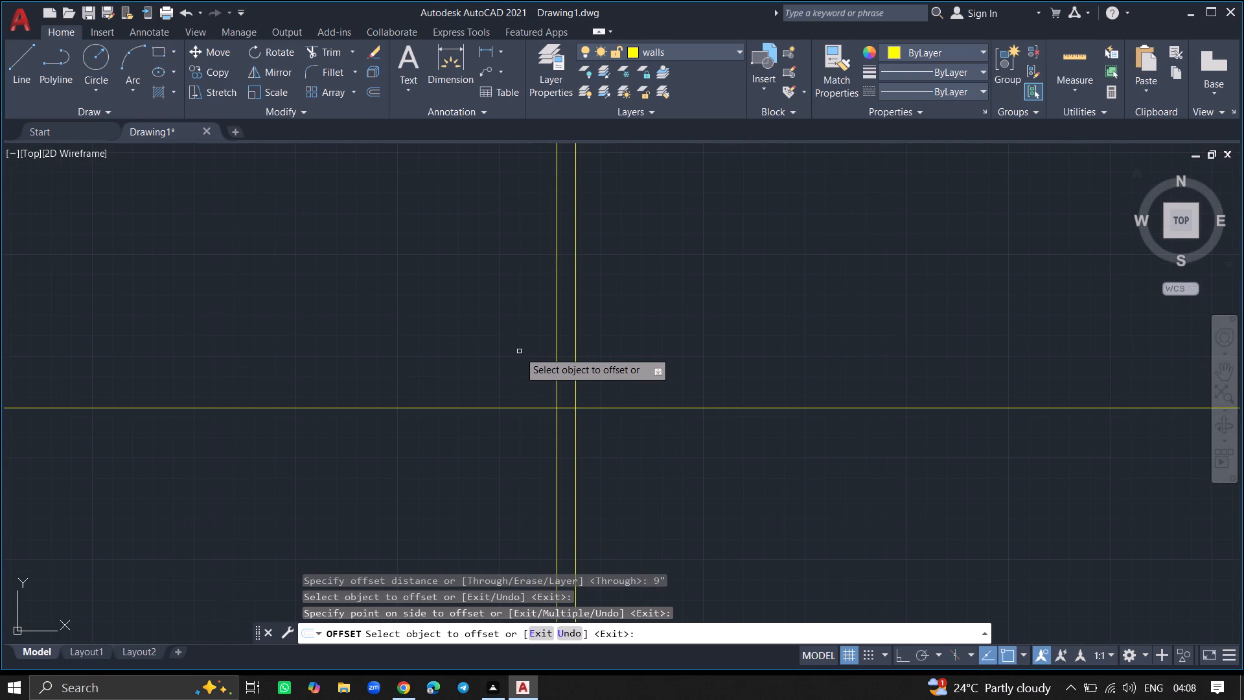
pyautogui.click(503, 407)
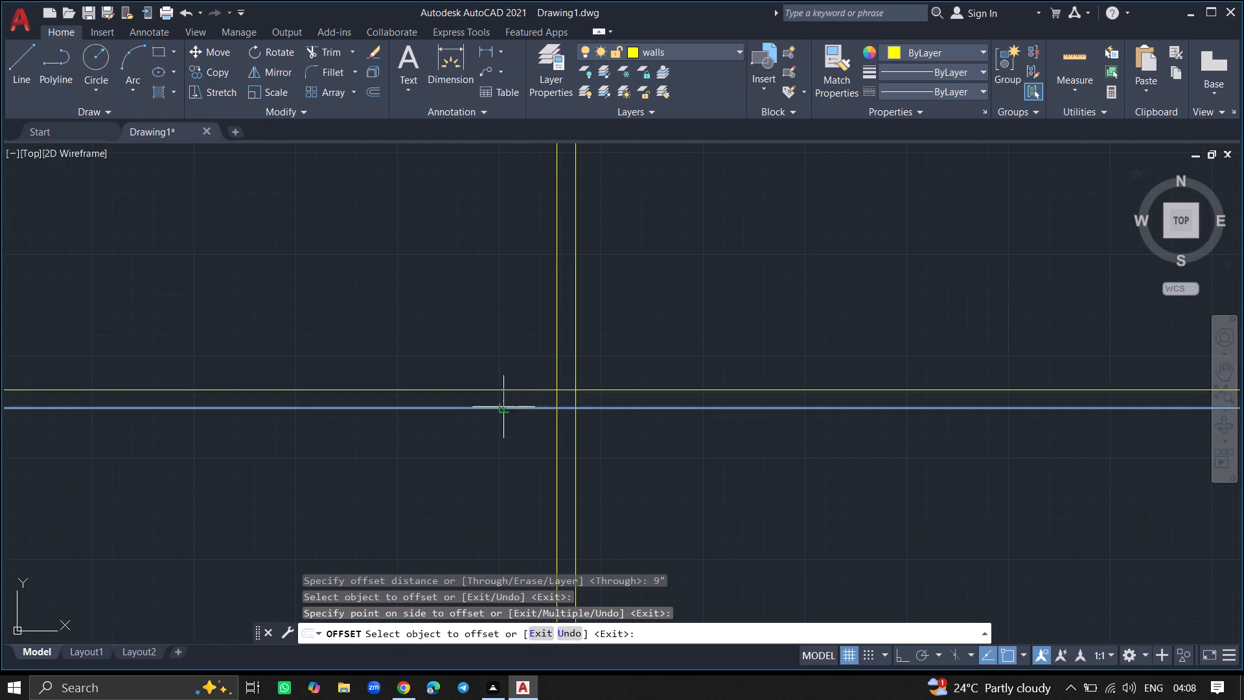
pyautogui.click(500, 496)
pyautogui.press('Return')
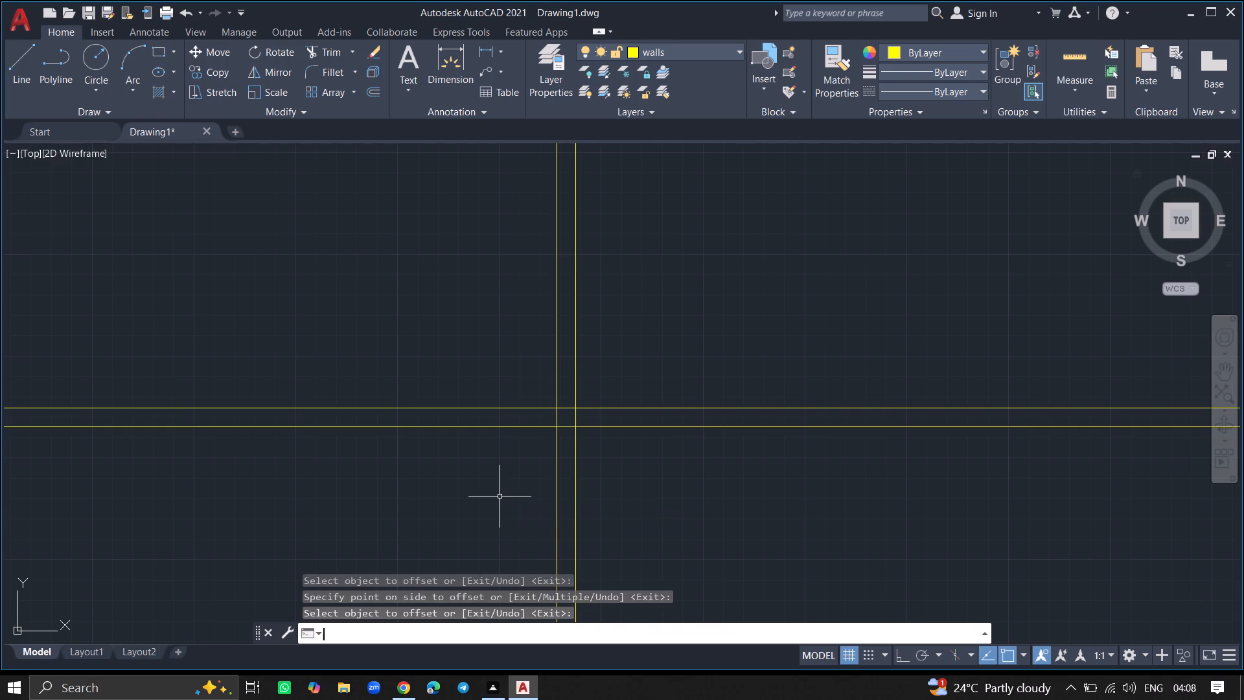
pyautogui.keyDown('ctrl'); pyautogui.scroll(-5, 500, 496); pyautogui.keyUp('ctrl')
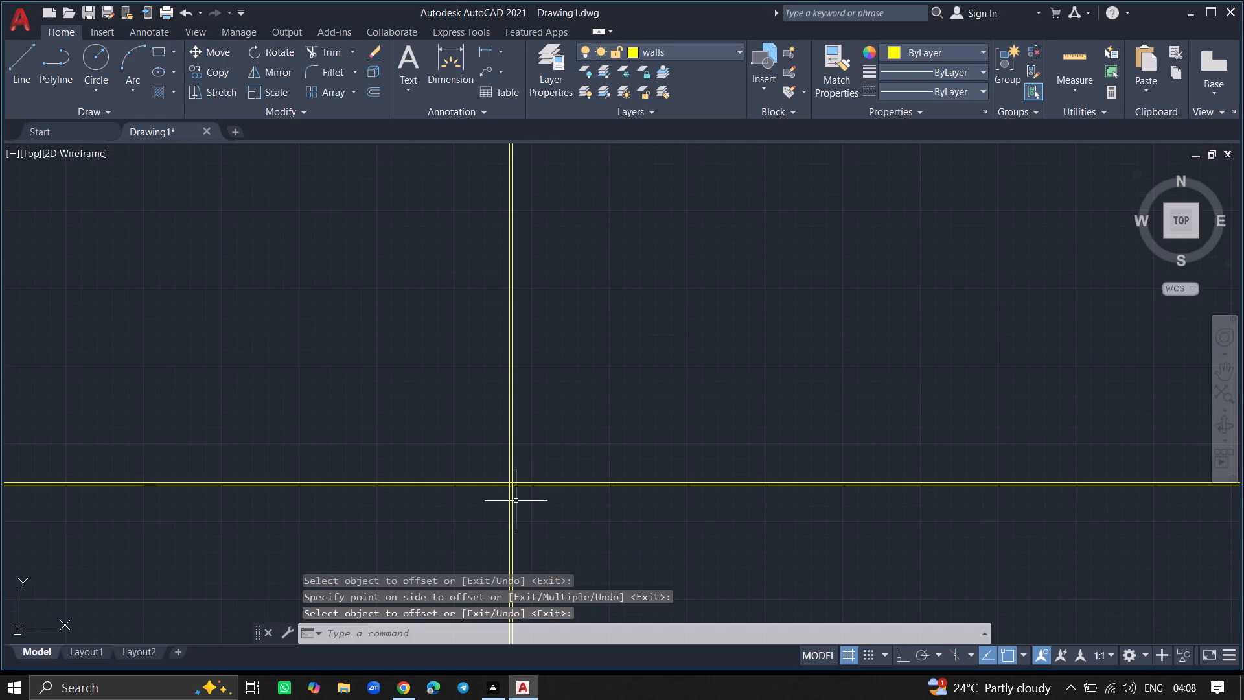
pyautogui.keyDown('ctrl'); pyautogui.scroll(4, 516, 501); pyautogui.keyUp('ctrl')
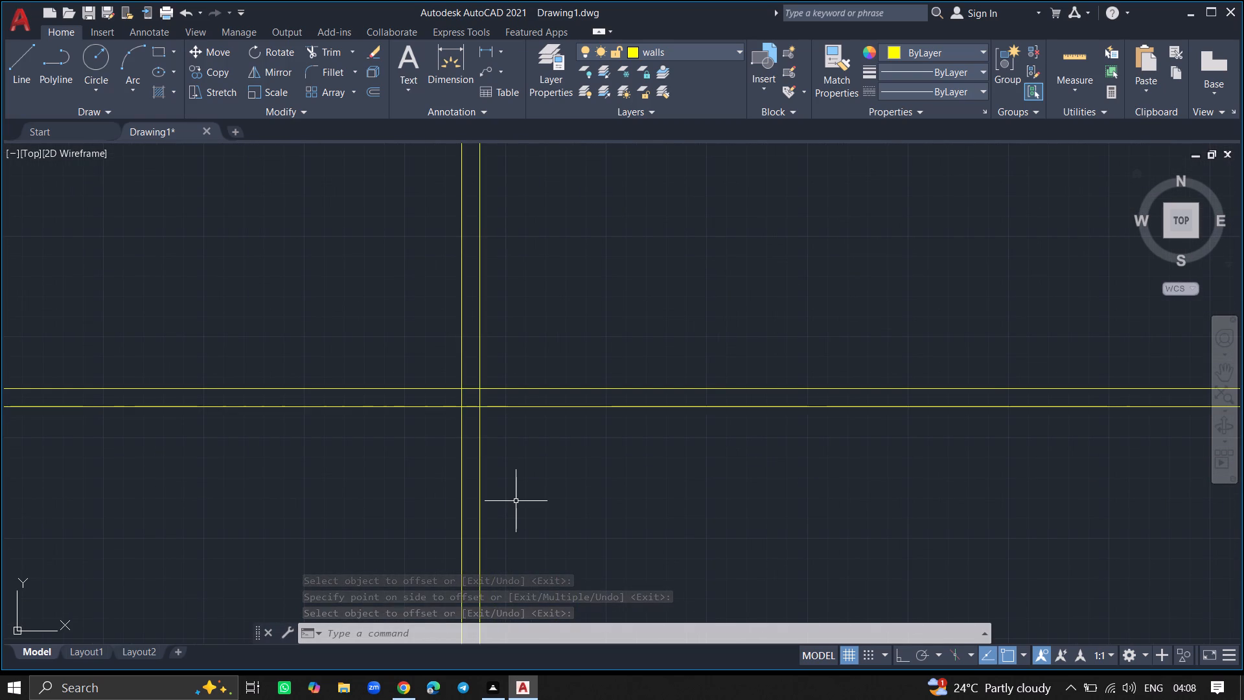
# Save the drawing in the Documents folder under the file name PROJECT 4 AM.
pyautogui.hotkey('ctrl', 's')
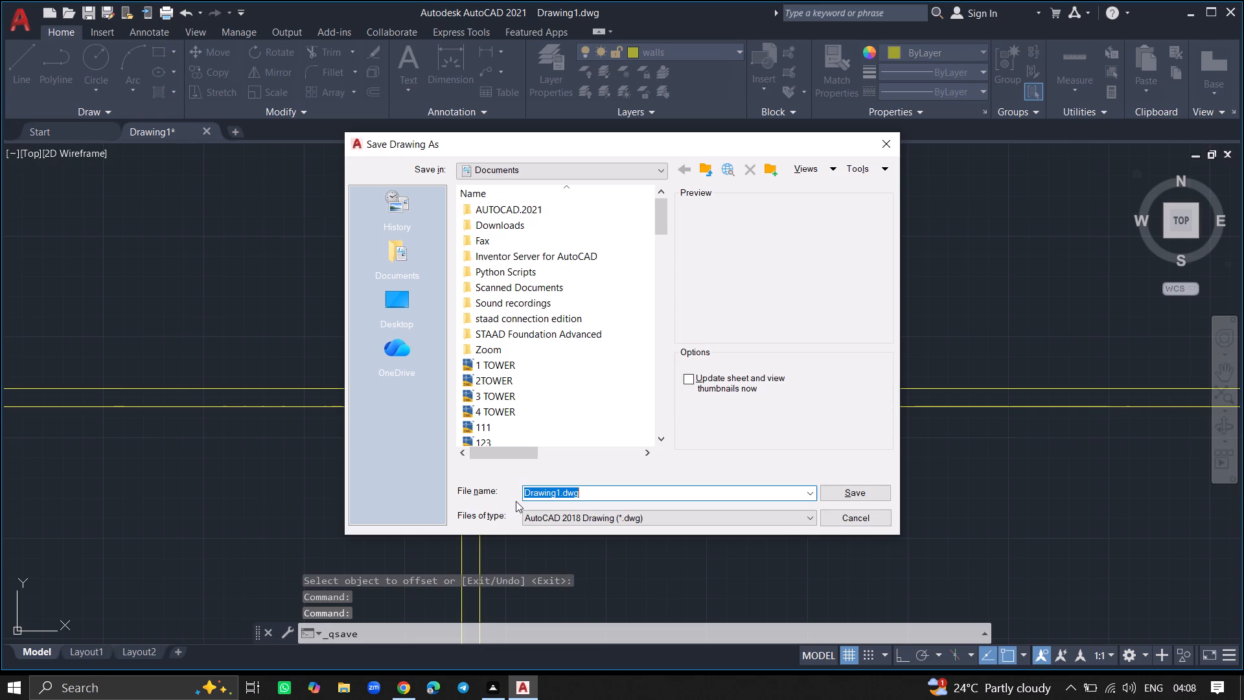
pyautogui.click(581, 487)
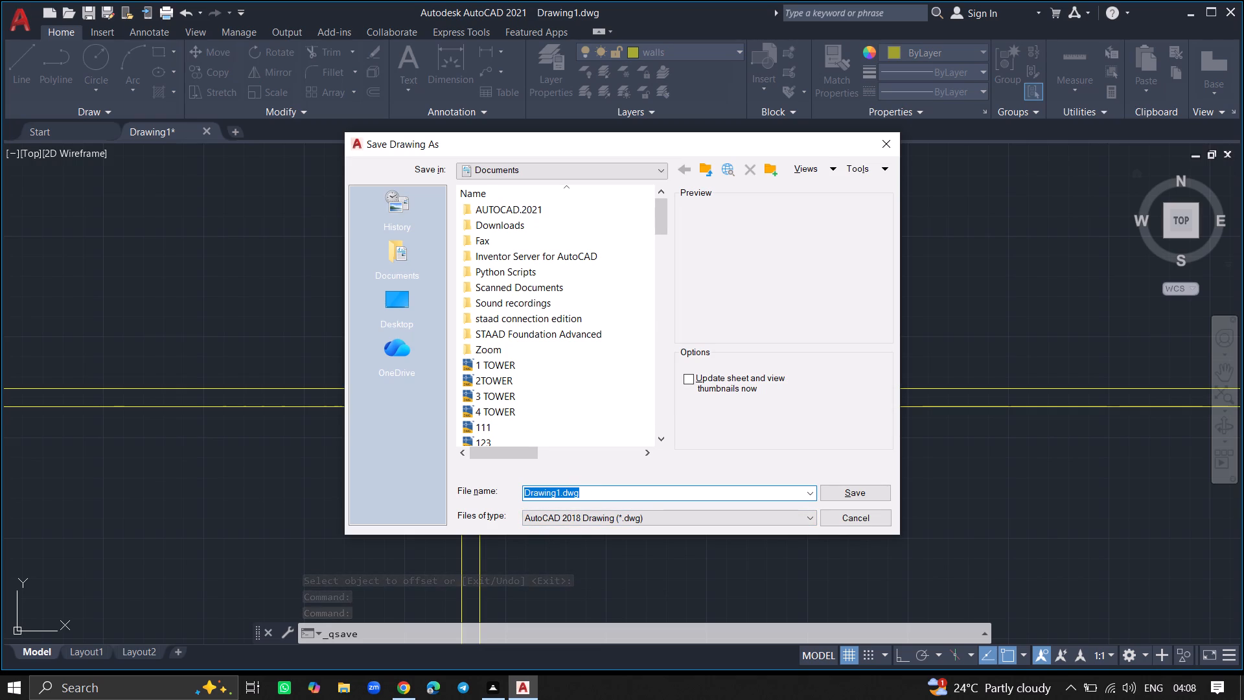
pyautogui.click(584, 490)
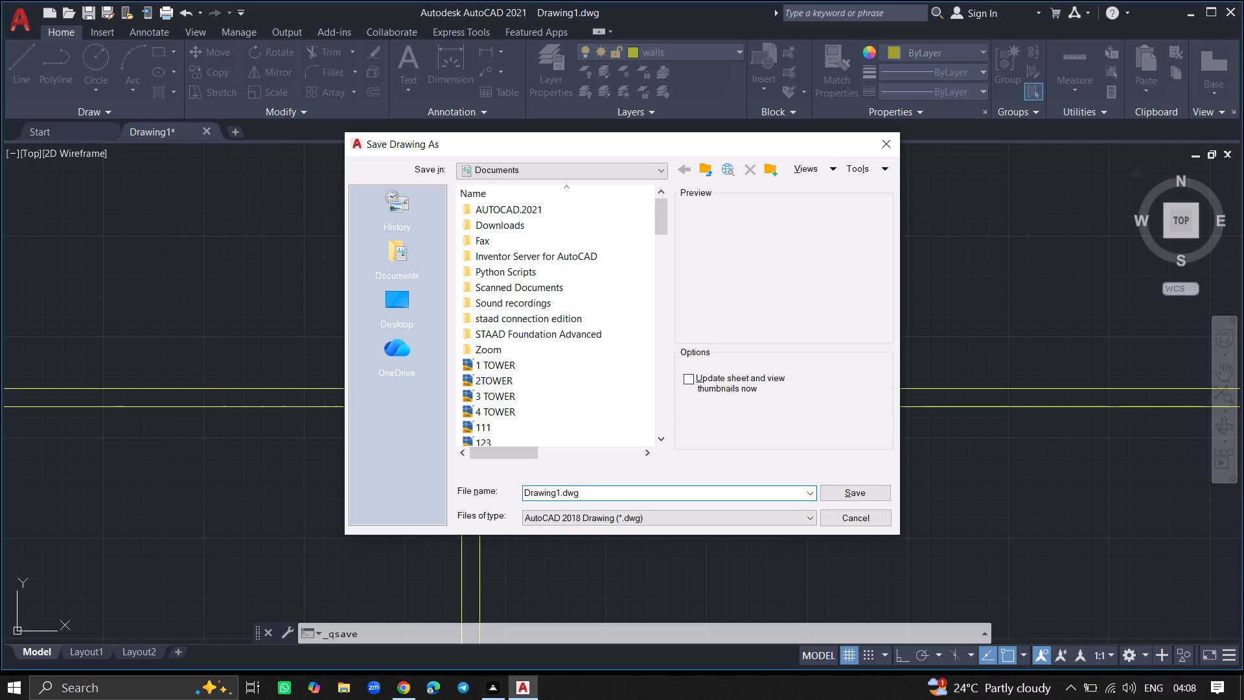
pyautogui.press('BackSpace')
pyautogui.press('BackSpace')
pyautogui.press('BackSpace')
pyautogui.press('BackSpace')
pyautogui.press('BackSpace')
pyautogui.press('BackSpace')
pyautogui.press('BackSpace')
pyautogui.press('BackSpace')
pyautogui.press('BackSpace')
pyautogui.press('BackSpace')
pyautogui.press('BackSpace')
pyautogui.press('BackSpace')
pyautogui.press('BackSpace')
pyautogui.press('BackSpace')
pyautogui.press('BackSpace')
pyautogui.press('BackSpace')
pyautogui.press('BackSpace')
pyautogui.press('BackSpace')
pyautogui.press('BackSpace')
pyautogui.press('BackSpace')
pyautogui.write('proje')
pyautogui.write('ct')
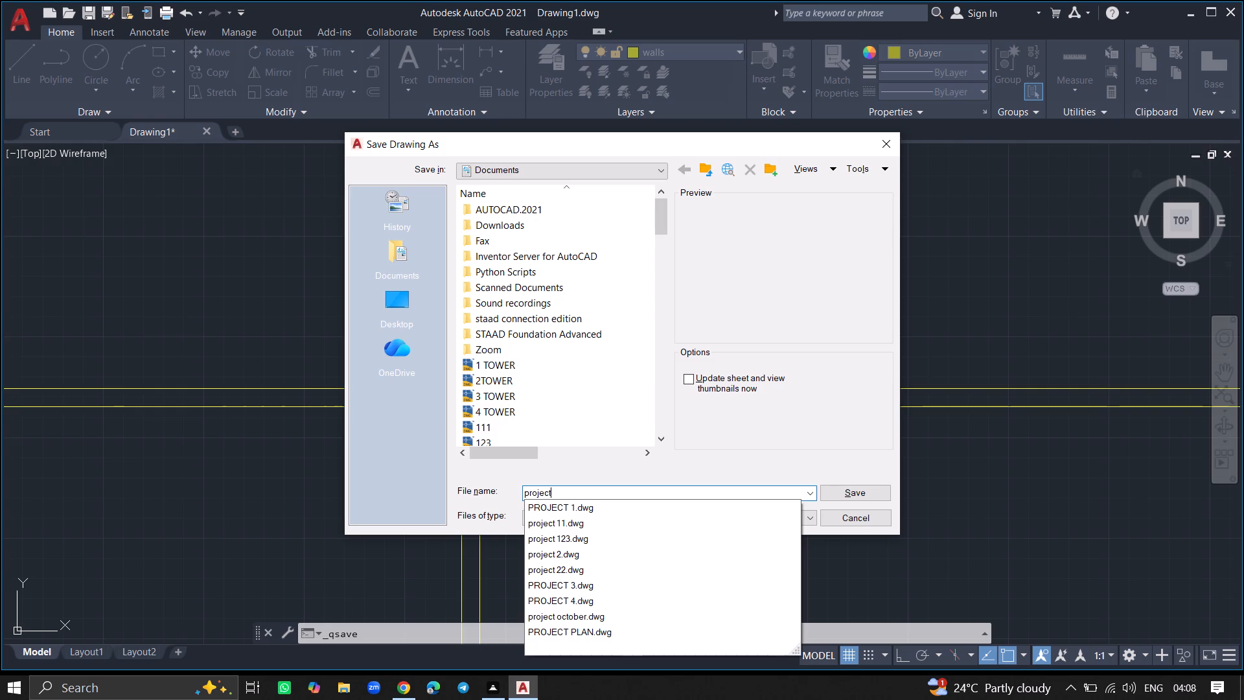
pyautogui.press('BackSpace')
pyautogui.press('BackSpace')
pyautogui.press('BackSpace')
pyautogui.press('BackSpace')
pyautogui.press('BackSpace')
pyautogui.press('BackSpace')
pyautogui.press('BackSpace')
pyautogui.press('BackSpace')
pyautogui.press('BackSpace')
pyautogui.press('BackSpace')
pyautogui.press('BackSpace')
pyautogui.press('BackSpace')
pyautogui.press('BackSpace')
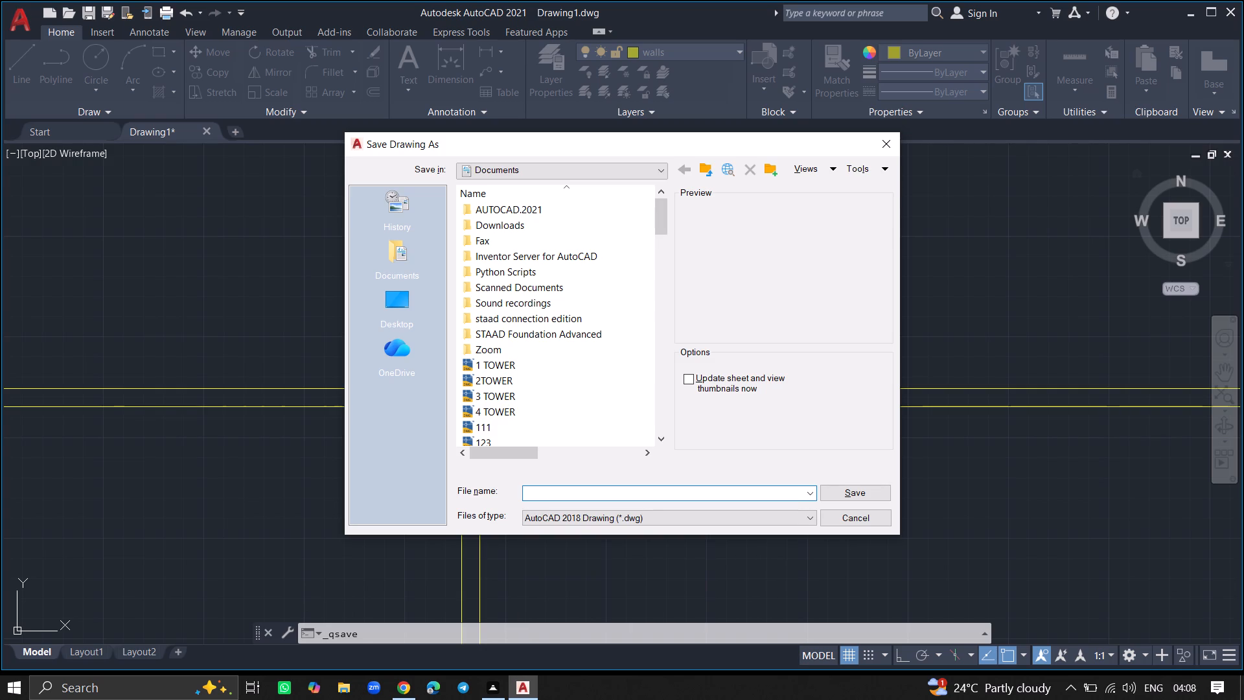
pyautogui.write('PROJECT')
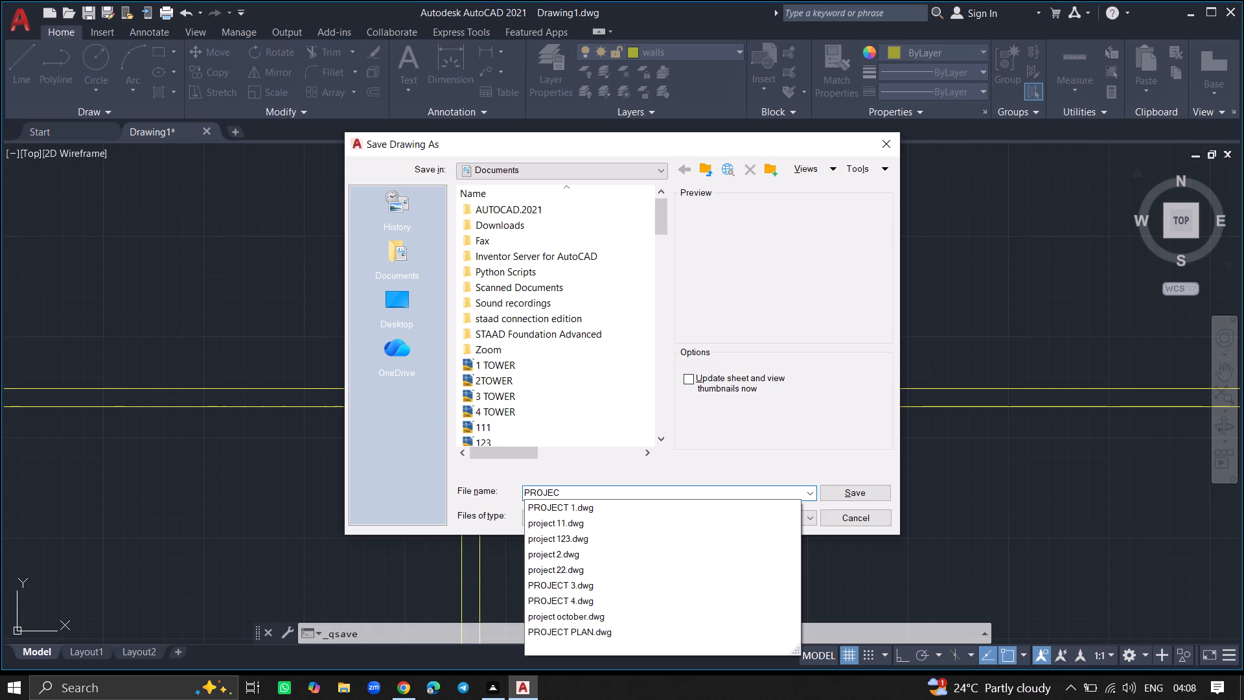
pyautogui.press('space')
pyautogui.write('4 AM')
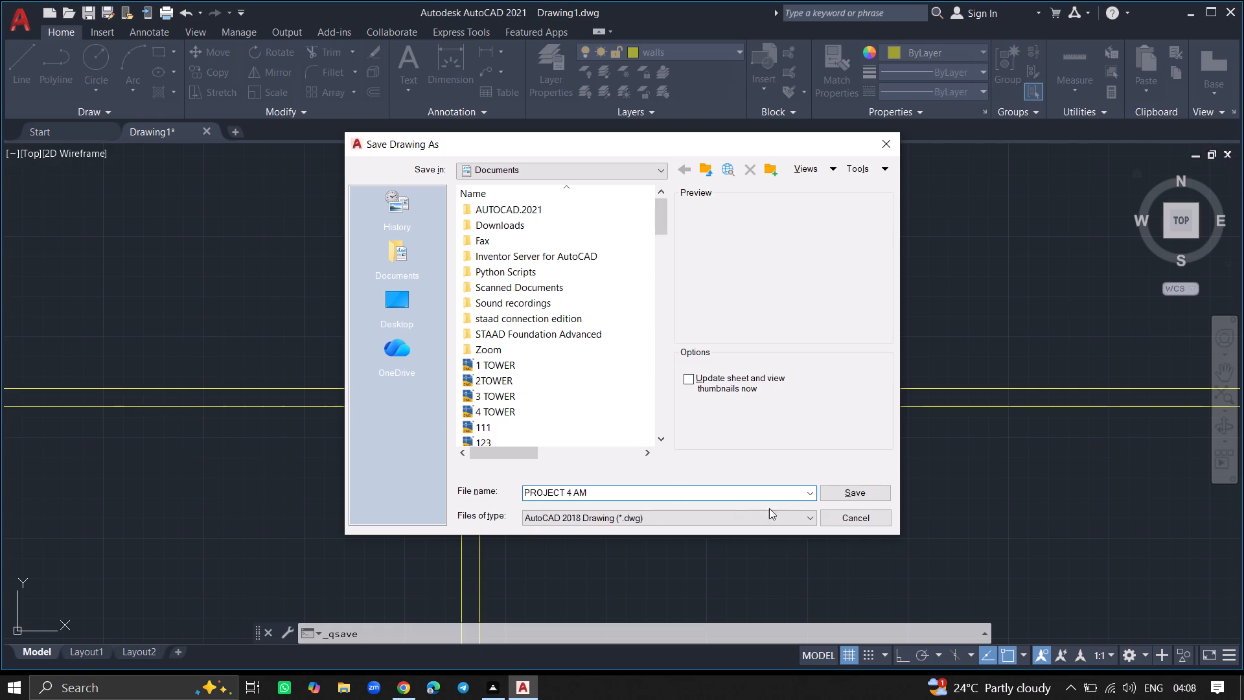
pyautogui.click(835, 492)
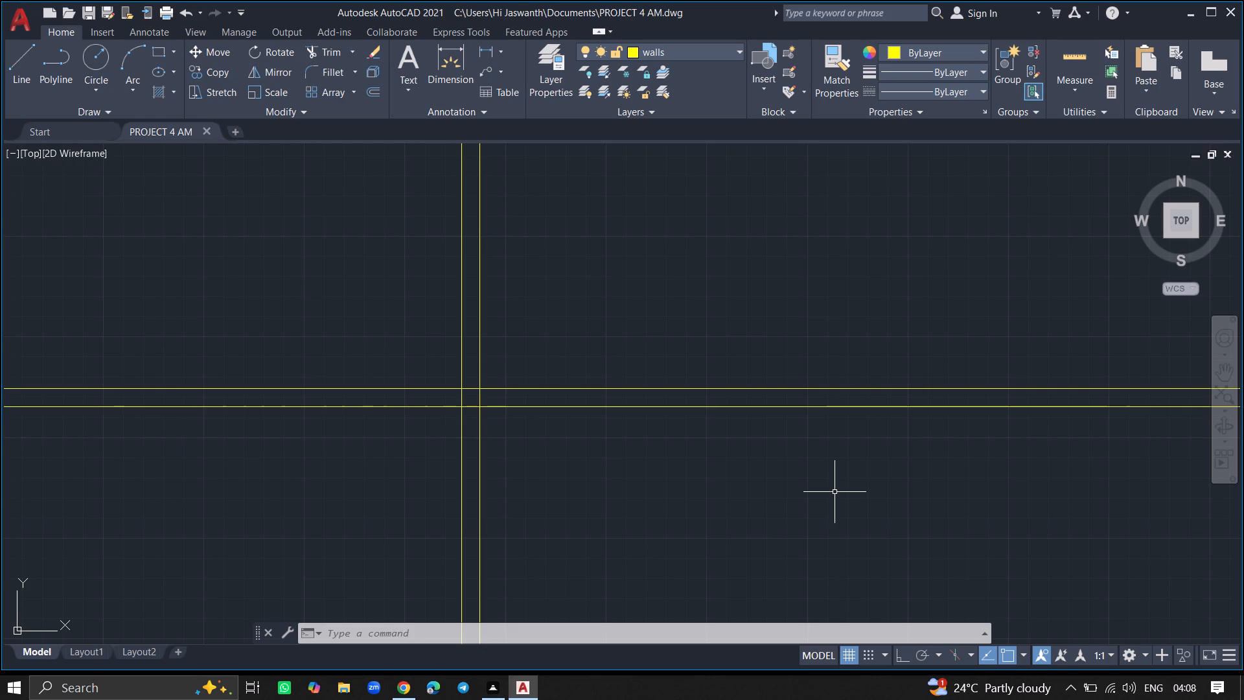
# Trim the two vertical lines above the upper horizontal line and both horizontal lines left of the outer vertical to form the wall corner.
pyautogui.write('TE')
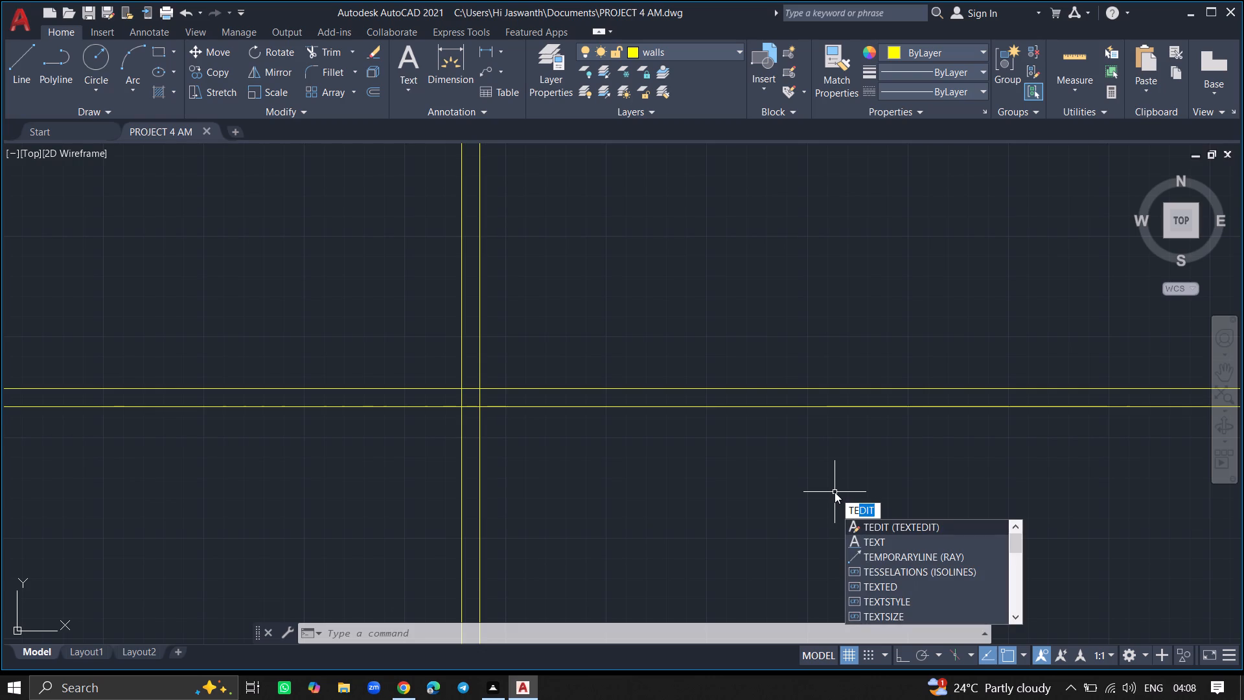
pyautogui.press('BackSpace')
pyautogui.press('BackSpace')
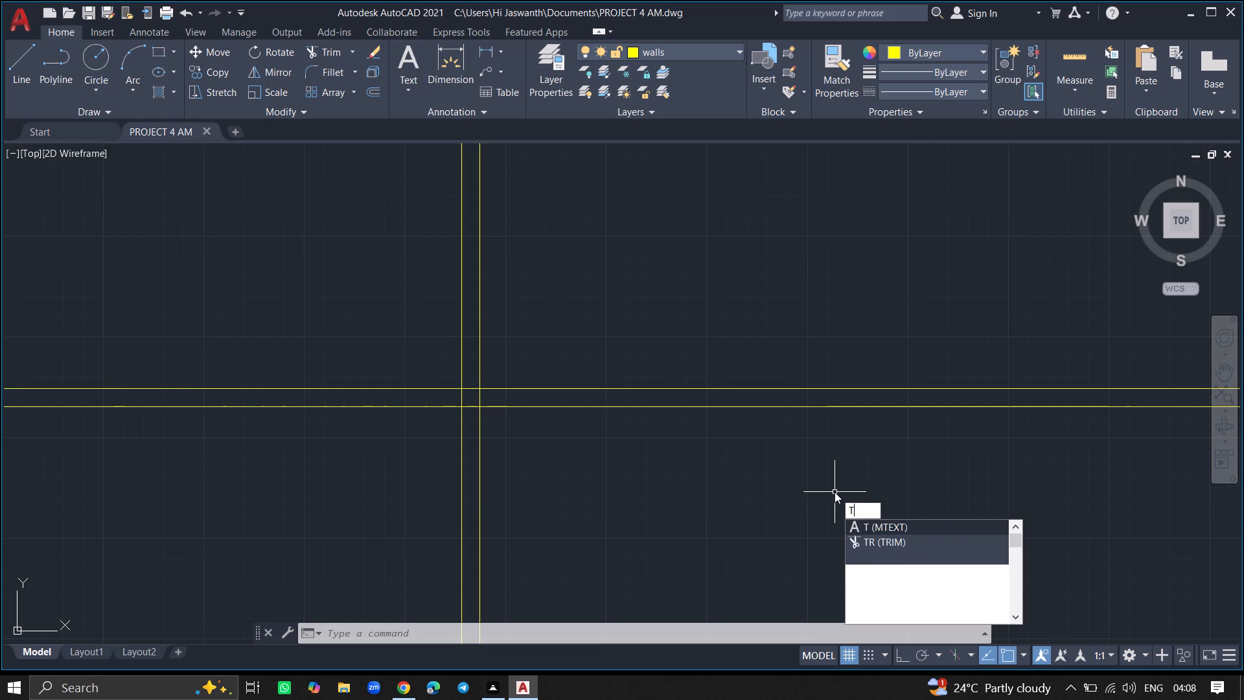
pyautogui.write('RIM')
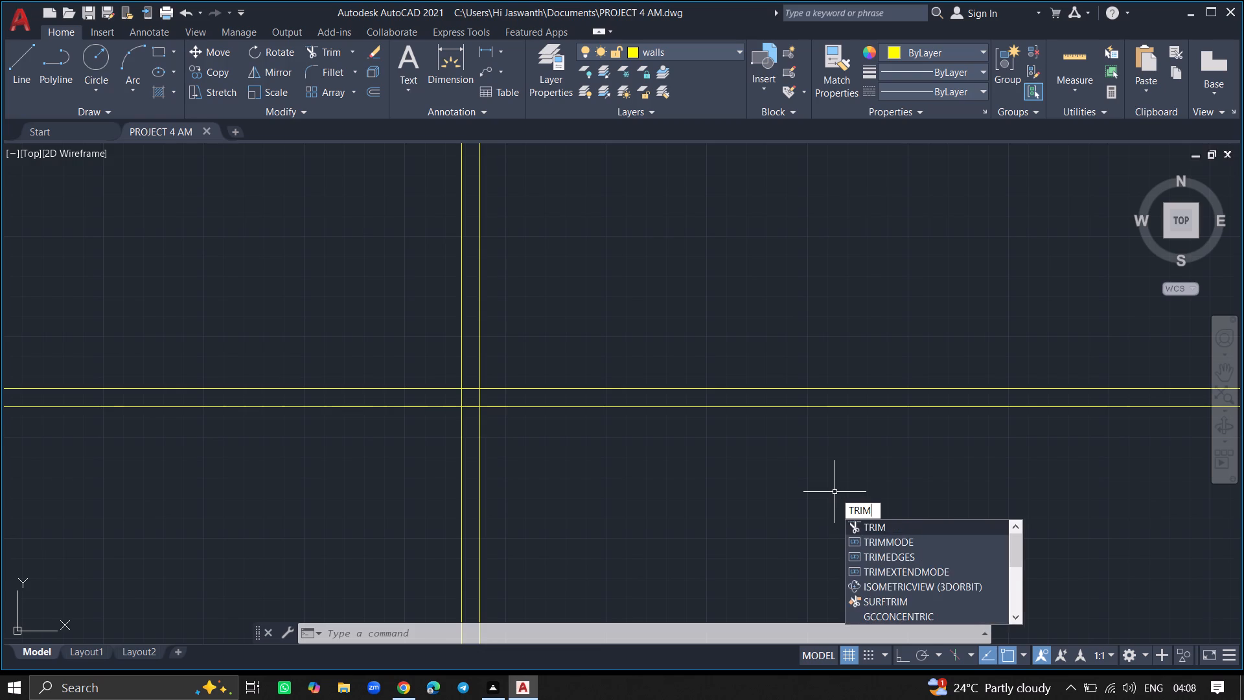
pyautogui.press('Return')
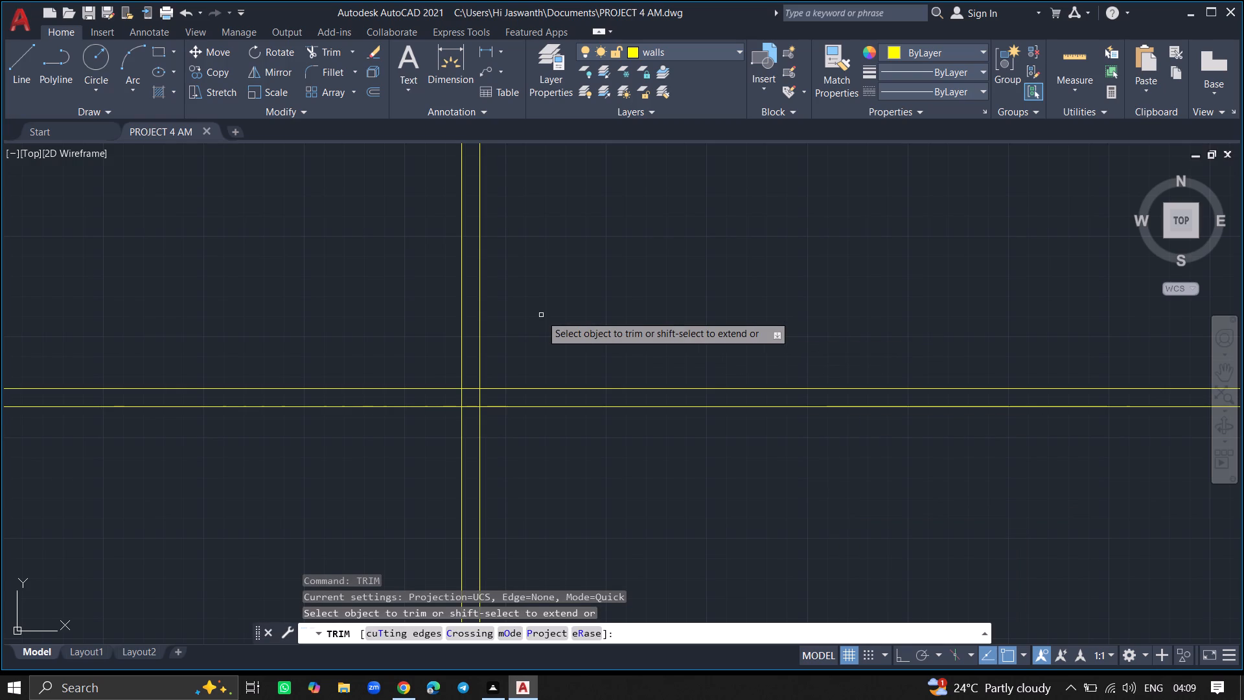
pyautogui.click(478, 332)
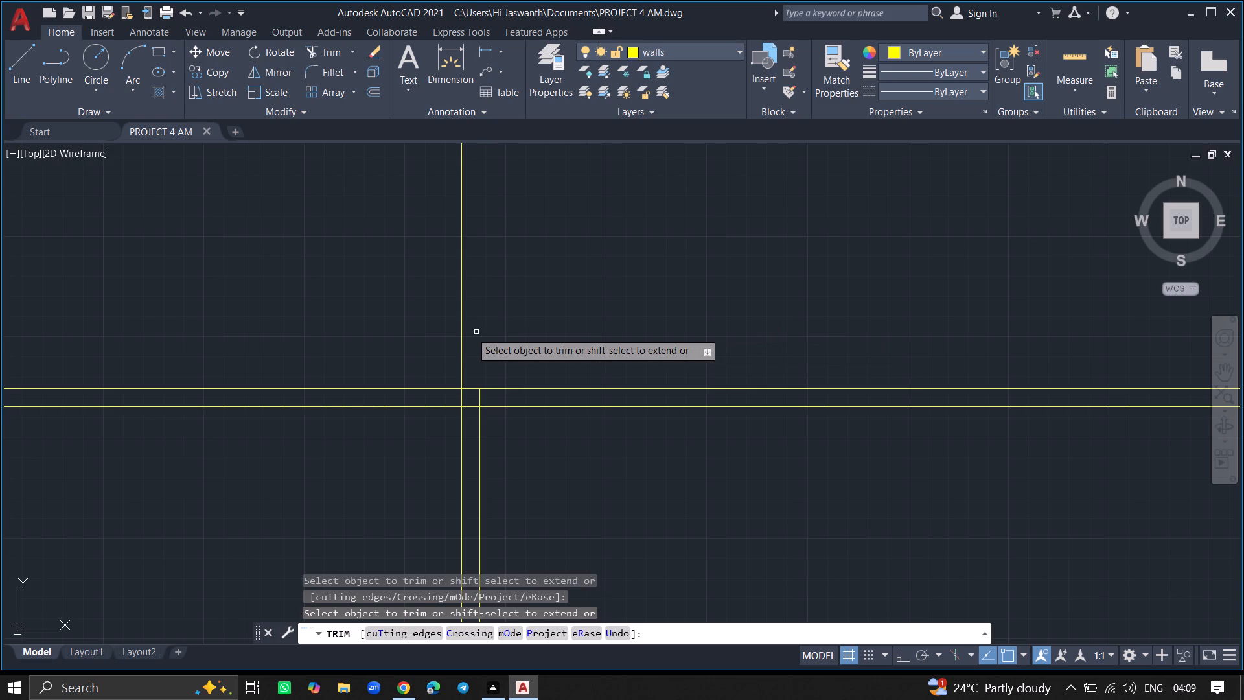
pyautogui.click(463, 335)
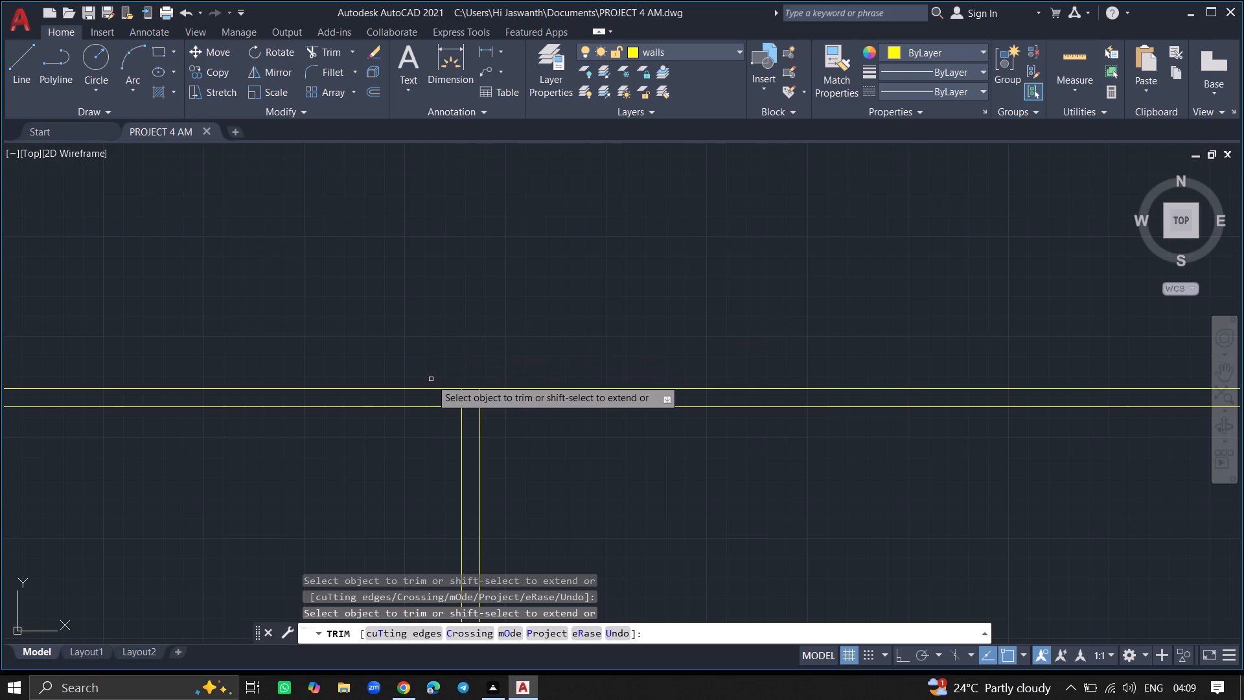
pyautogui.click(432, 388)
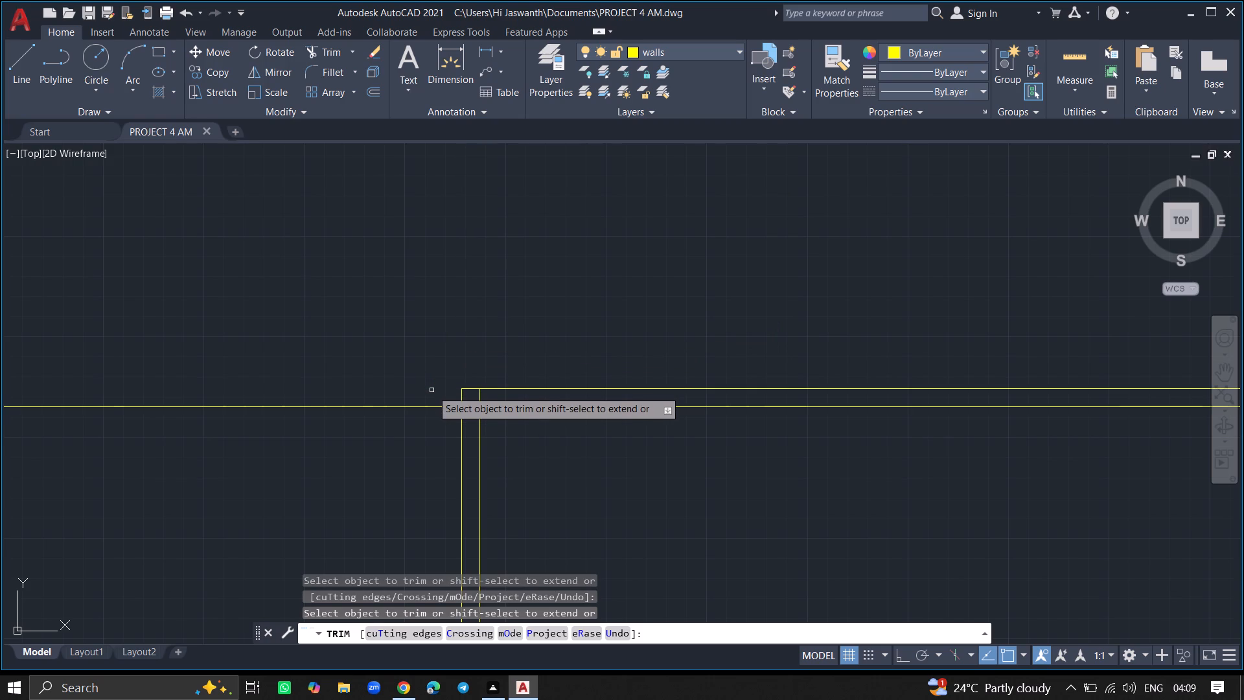
pyautogui.click(432, 406)
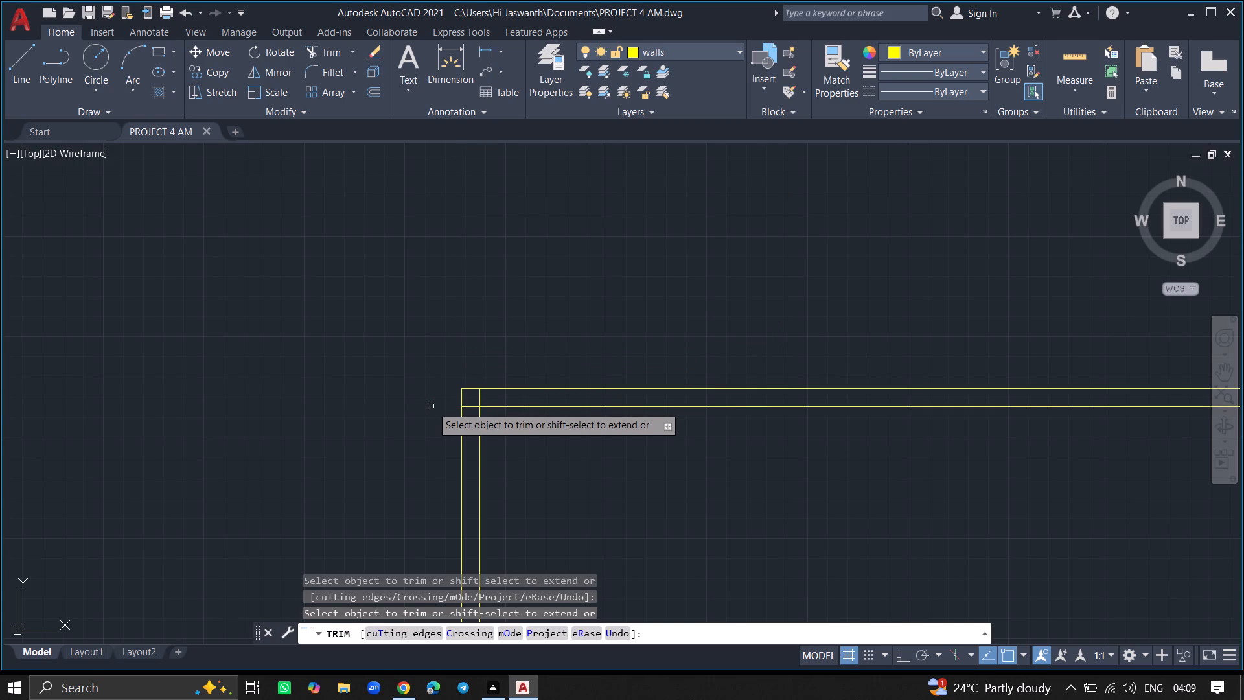
pyautogui.press('Return')
# Offset the inner vertical wall line 11' to the right to mark the first room's width.
pyautogui.keyDown('ctrl'); pyautogui.scroll(-7, 432, 406); pyautogui.keyUp('ctrl')
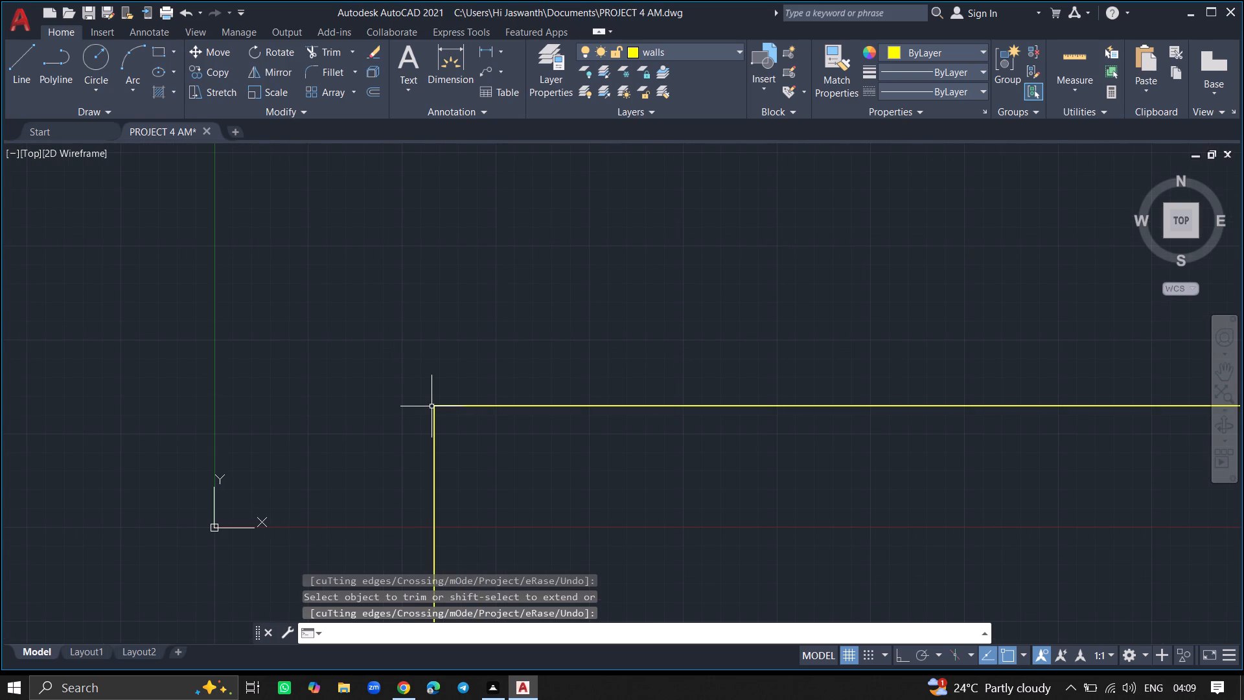
pyautogui.keyDown('ctrl'); pyautogui.scroll(-9, 432, 406); pyautogui.keyUp('ctrl')
pyautogui.keyDown('ctrl'); pyautogui.scroll(3, 452, 482); pyautogui.keyUp('ctrl')
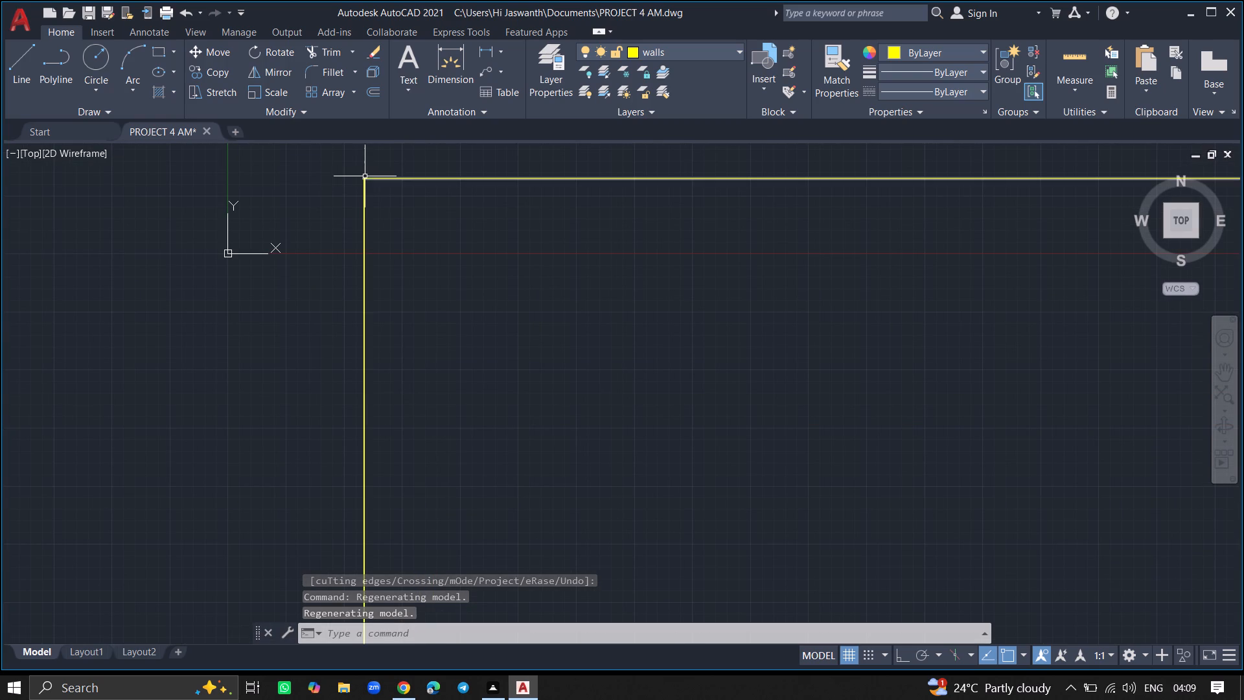
pyautogui.keyDown('ctrl'); pyautogui.scroll(7, 365, 176); pyautogui.keyUp('ctrl')
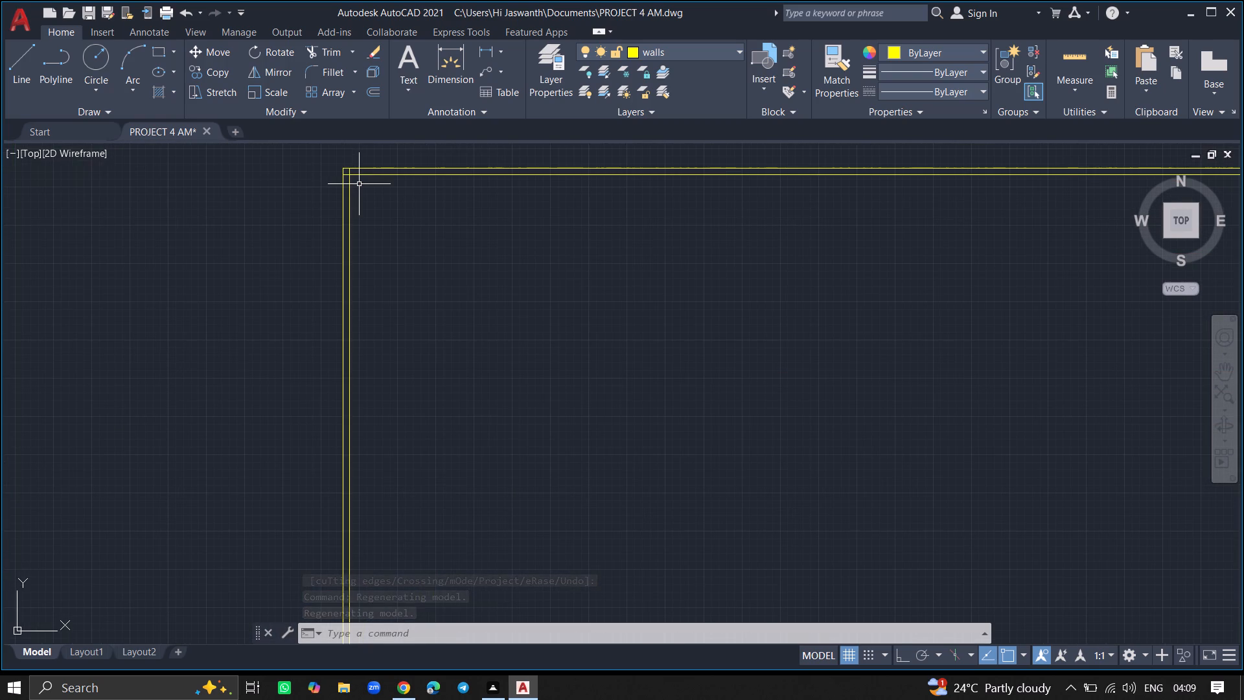
pyautogui.keyDown('ctrl'); pyautogui.scroll(3, 347, 177); pyautogui.keyUp('ctrl')
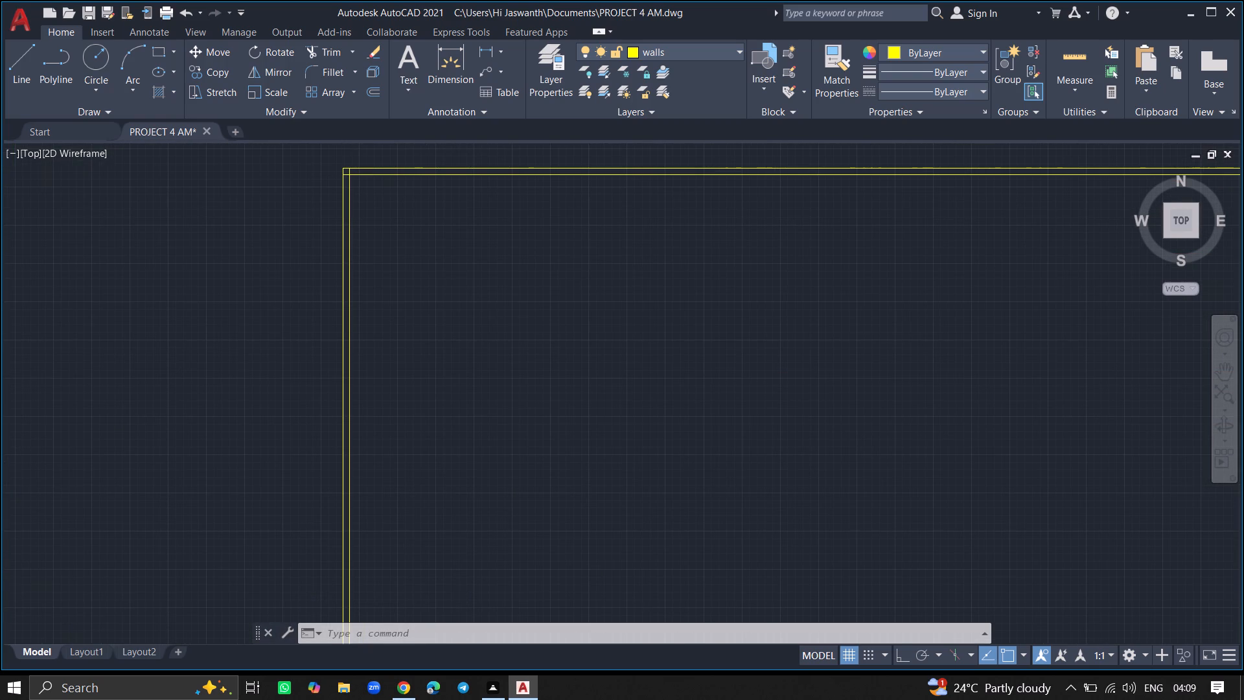
pyautogui.keyDown('ctrl'); pyautogui.scroll(-1, 347, 177); pyautogui.keyUp('ctrl')
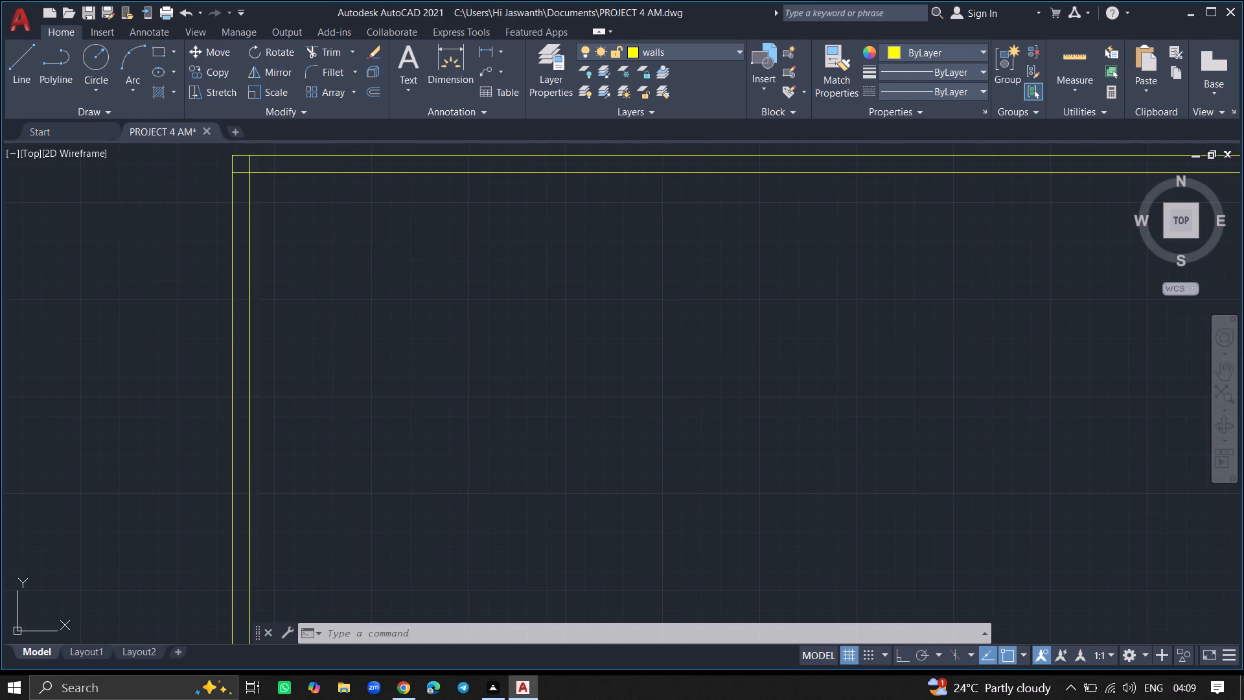
pyautogui.press('o')
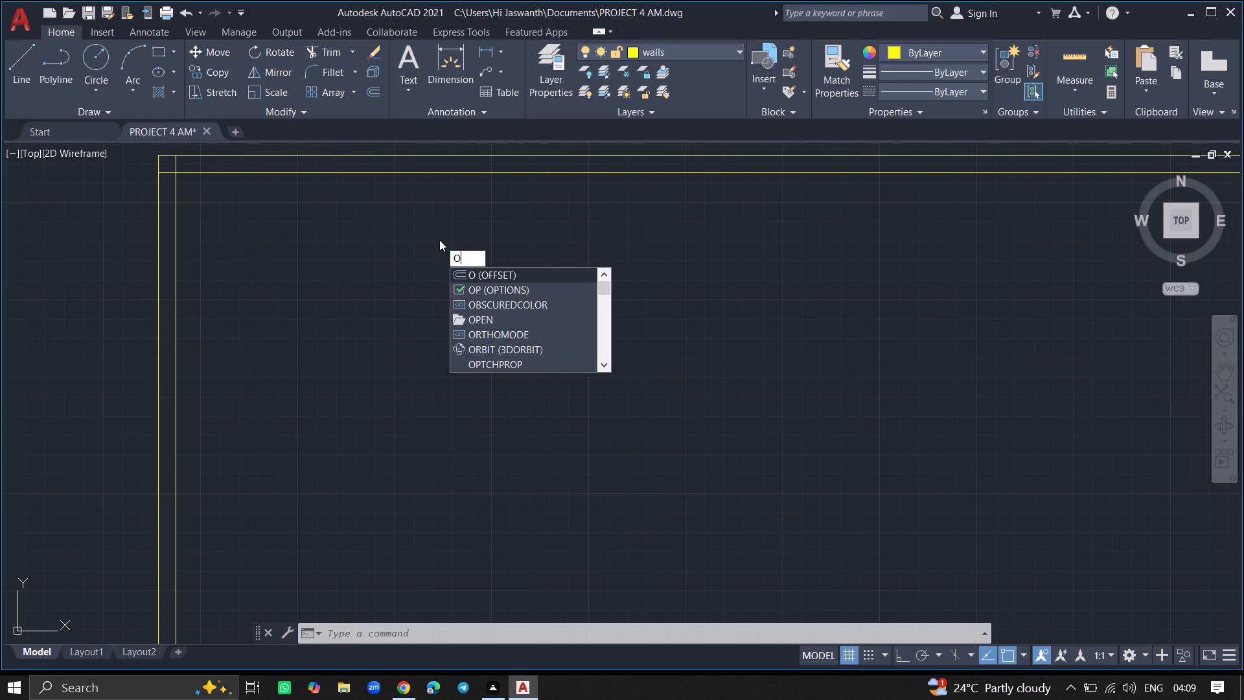
pyautogui.write('FFSET')
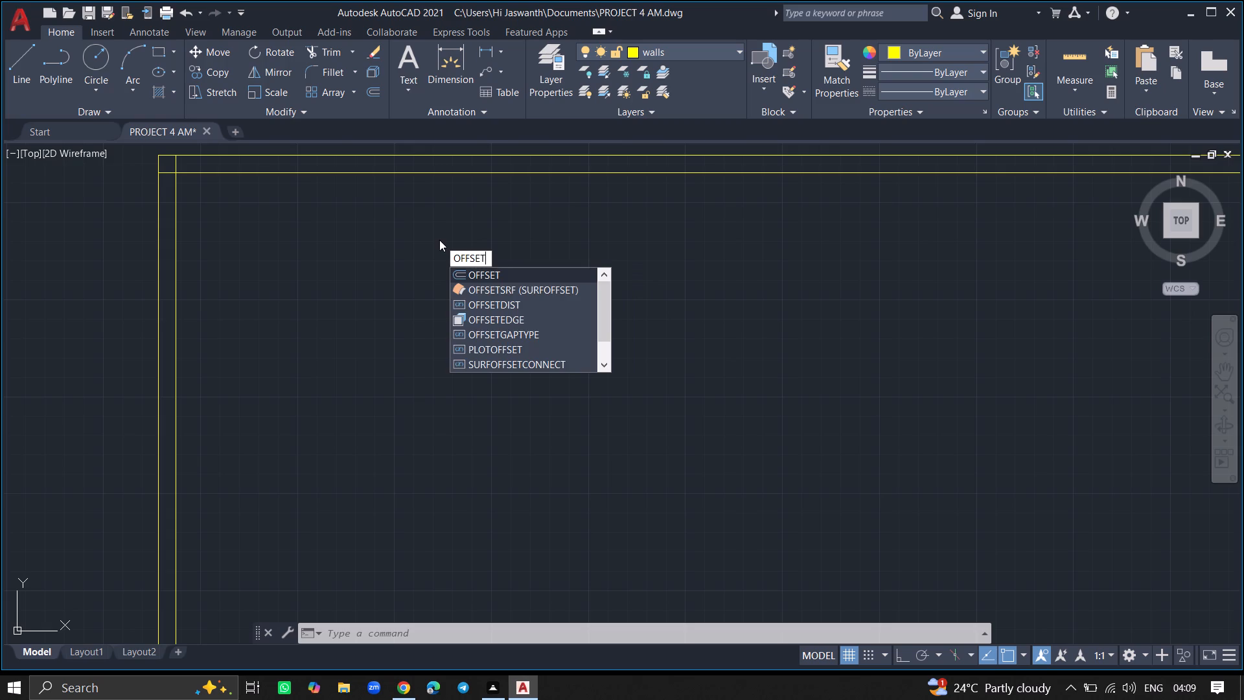
pyautogui.press('Return')
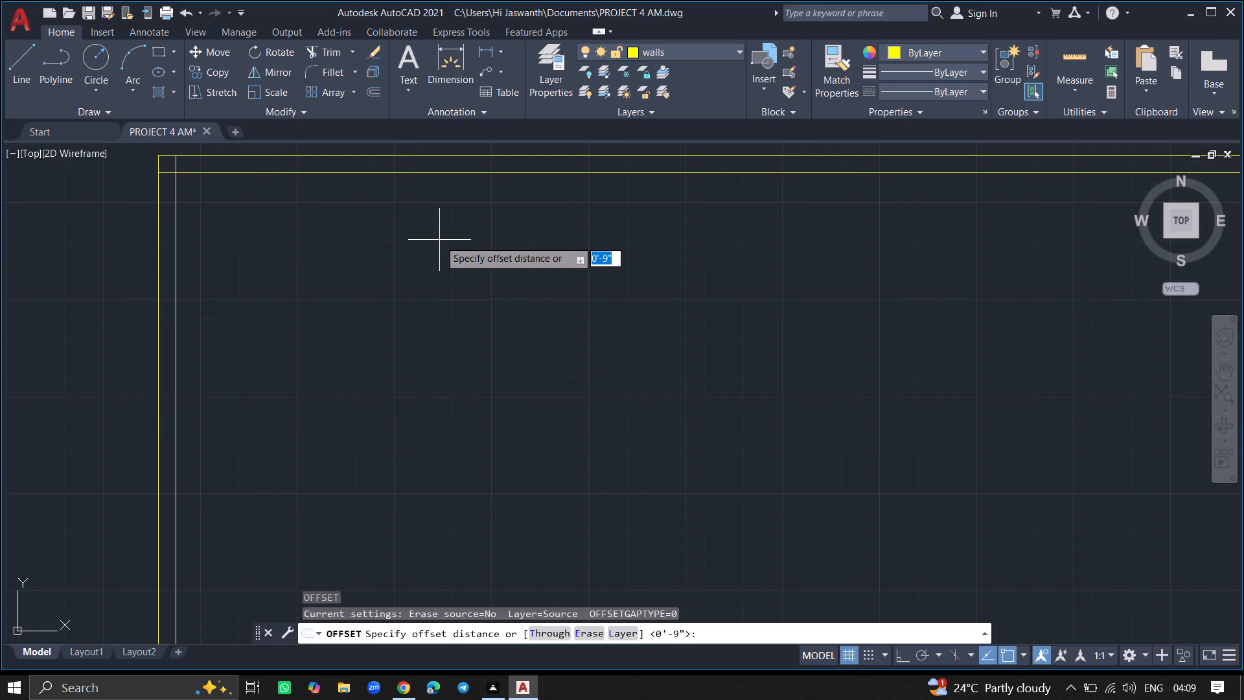
pyautogui.write('11')
pyautogui.press("'")
pyautogui.press('Return')
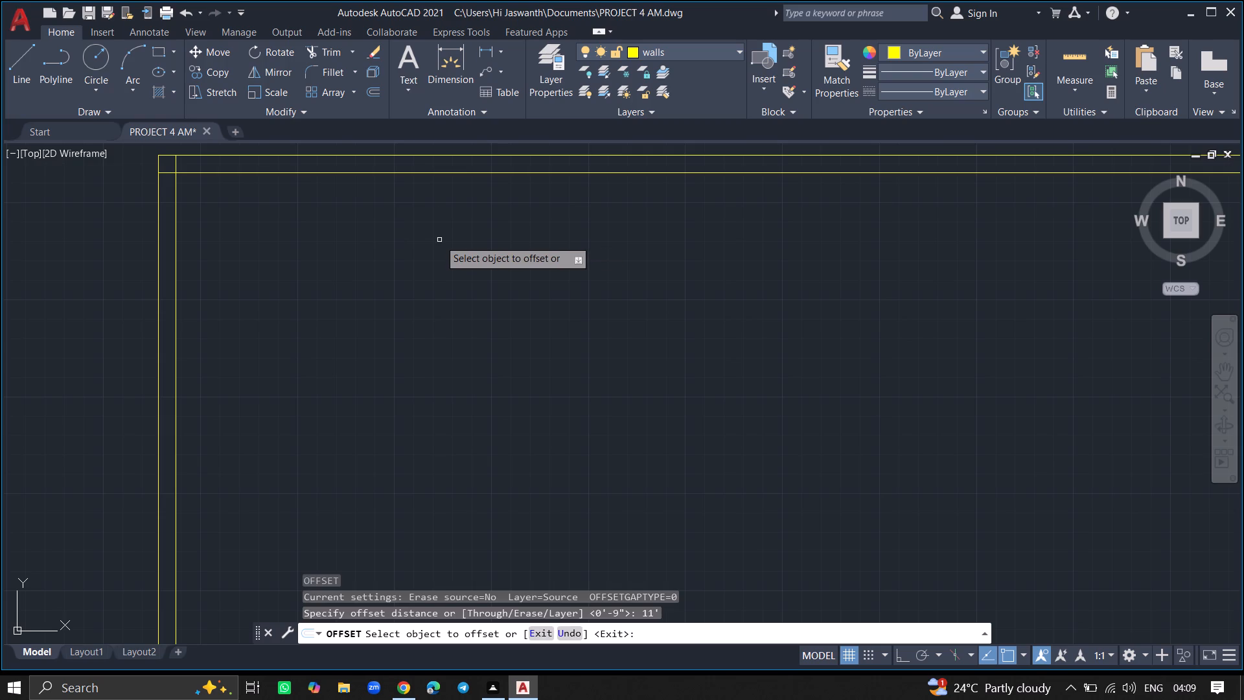
pyautogui.click(174, 322)
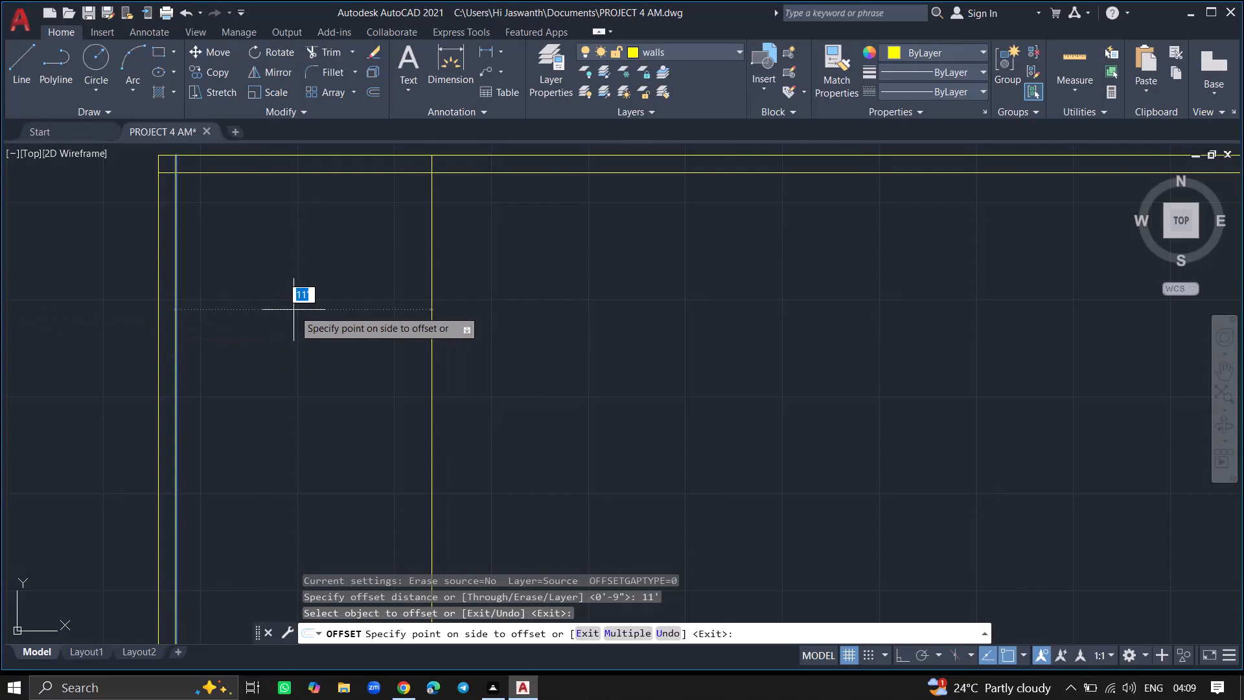
pyautogui.click(297, 310)
pyautogui.press('Return')
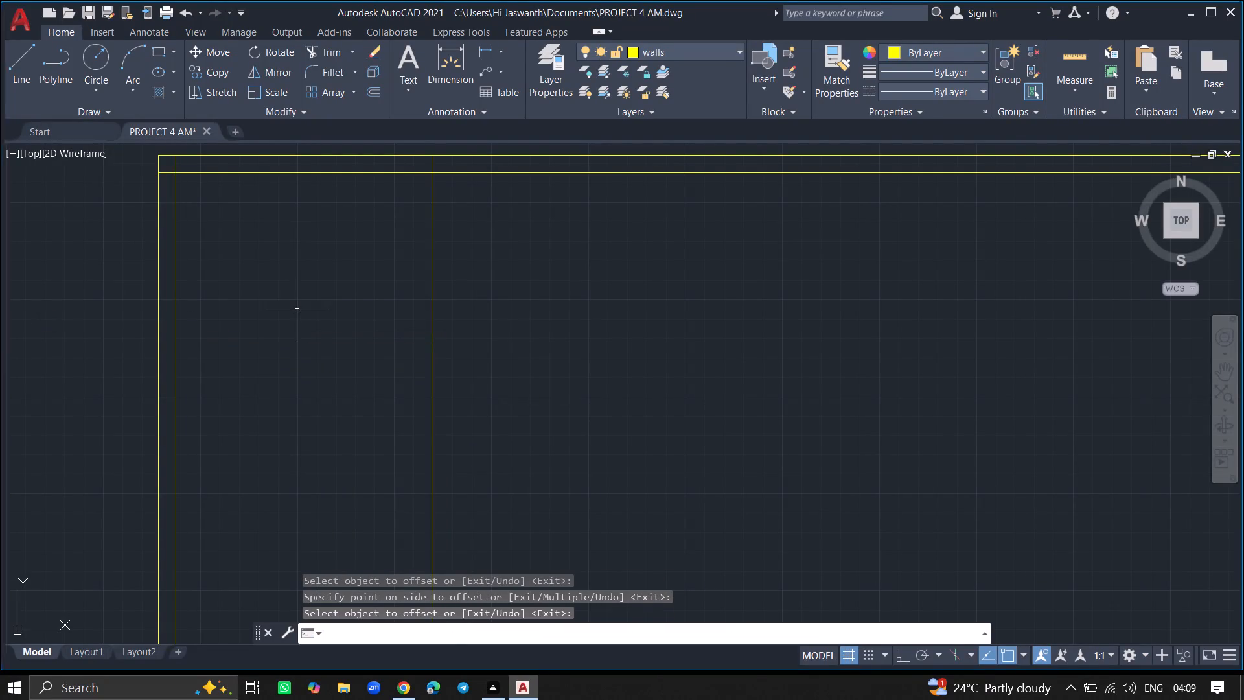
# Offset the new interior vertical line 9" to the right to form the partition wall's second face.
pyautogui.write('OFFSET')
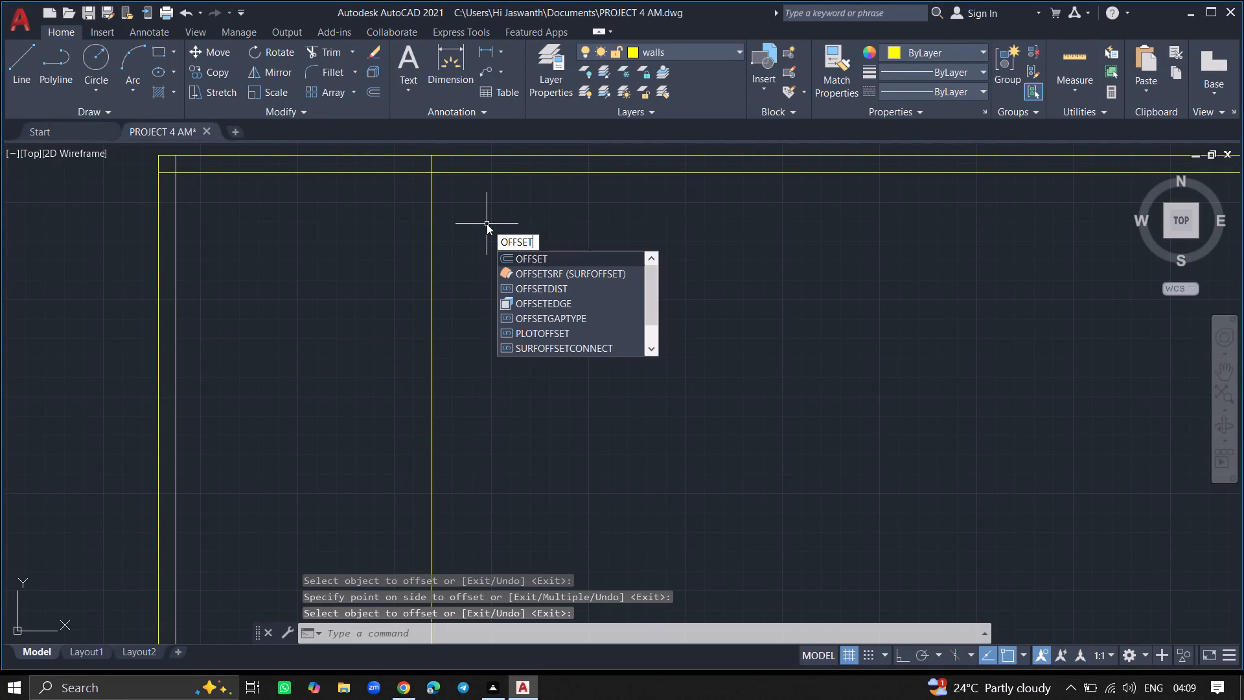
pyautogui.press('Return')
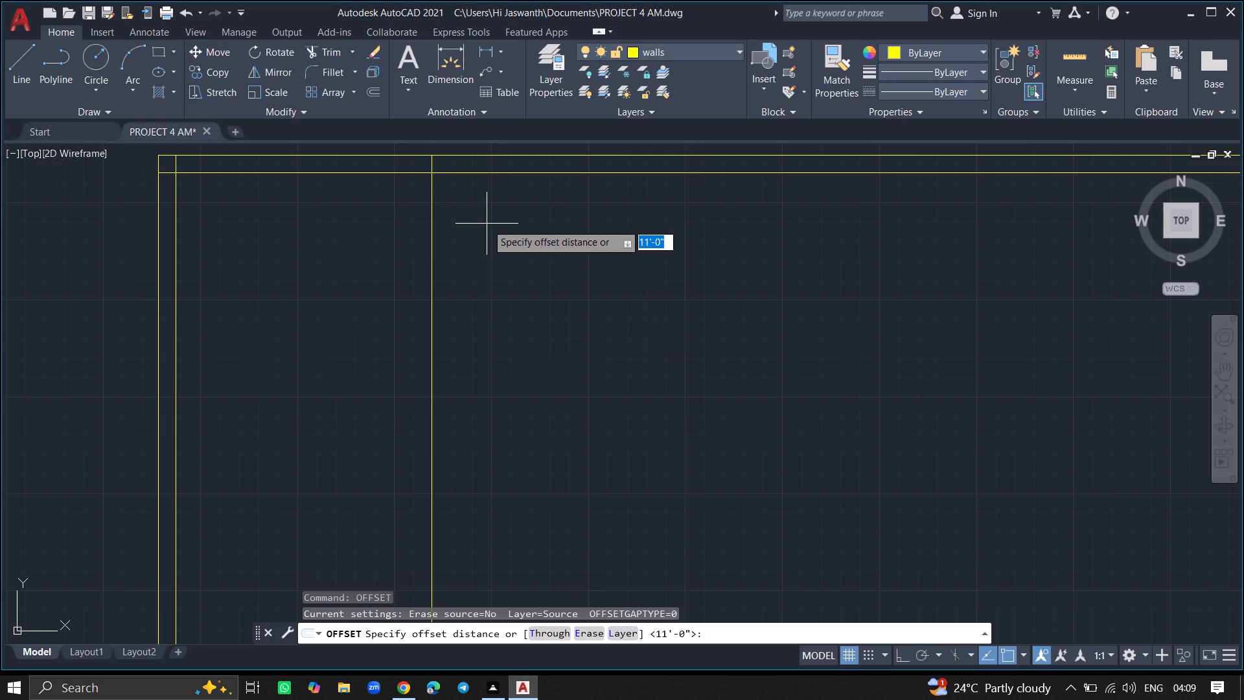
pyautogui.press('9')
pyautogui.hotkey('shift', '"')
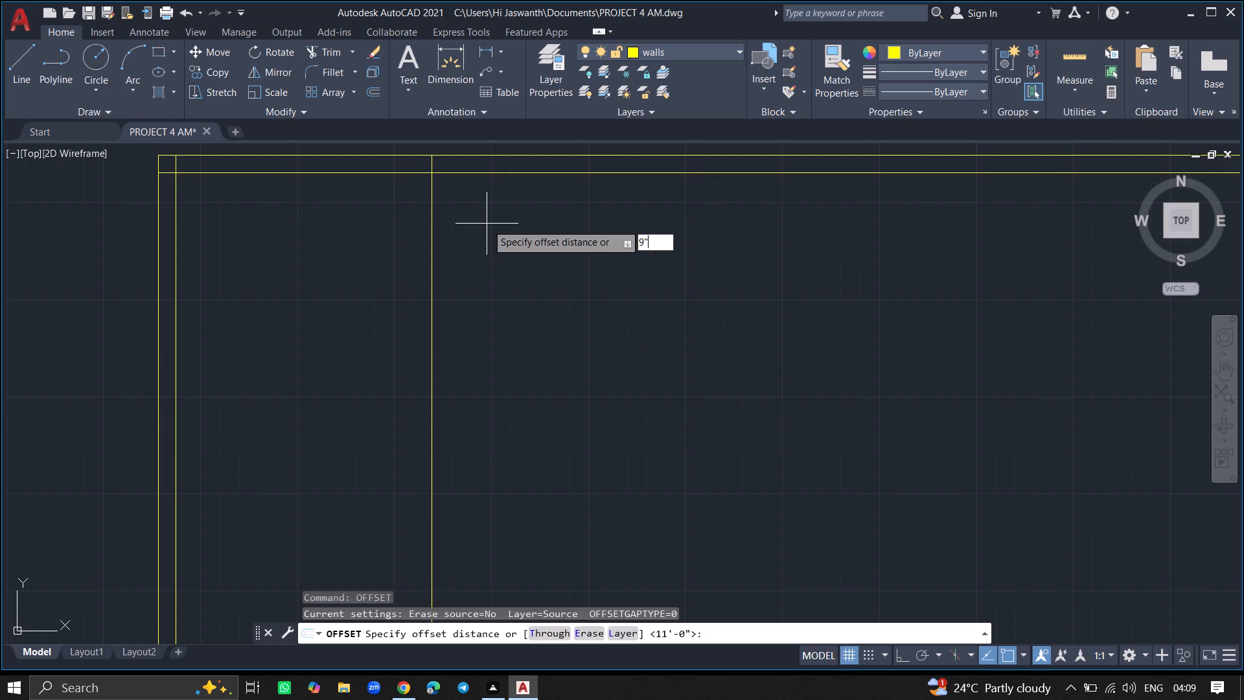
pyautogui.press('Return')
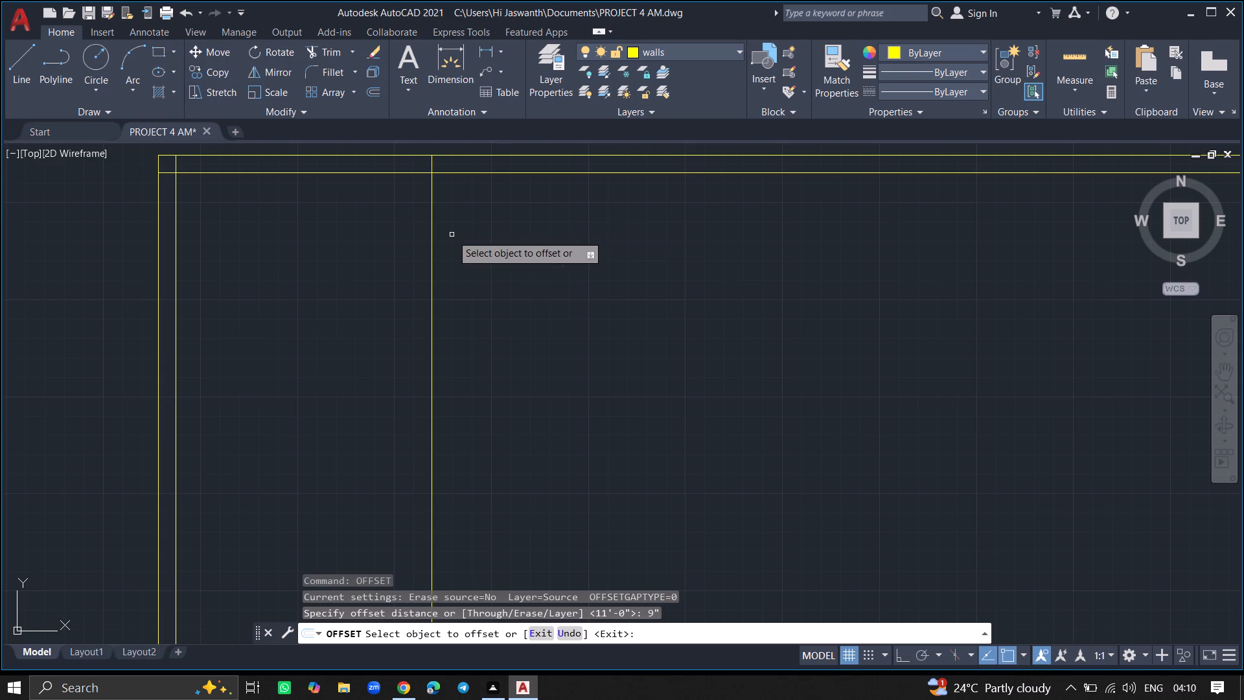
pyautogui.click(433, 240)
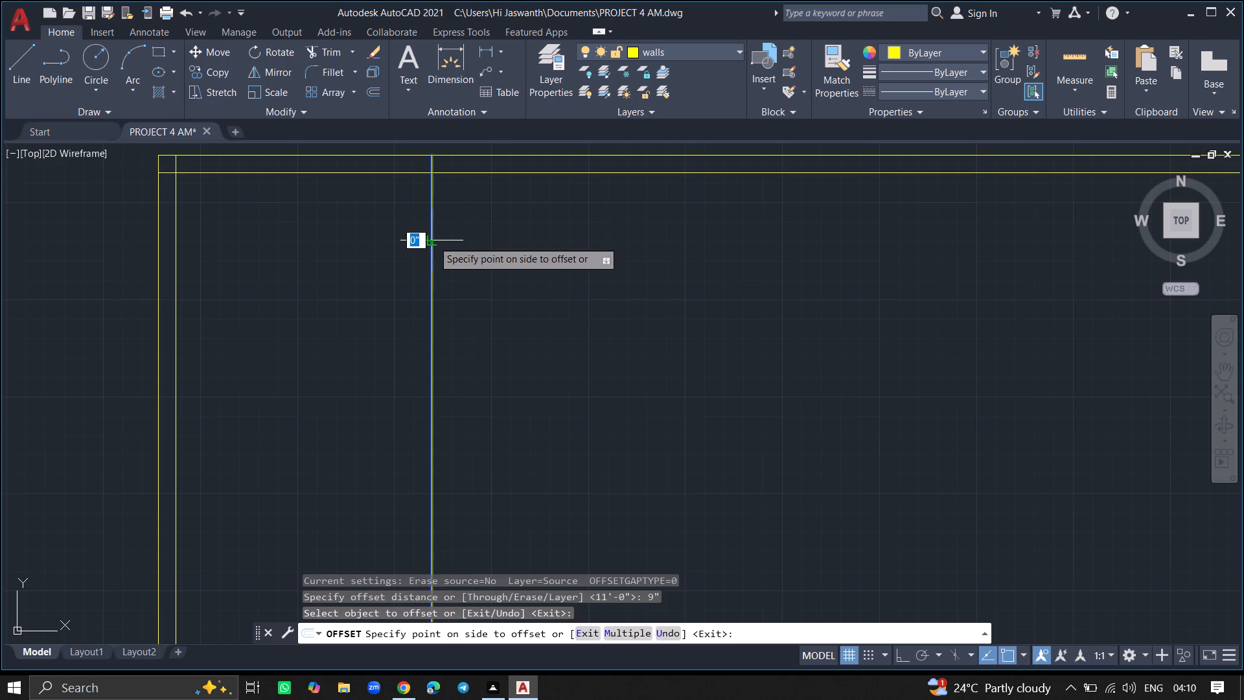
pyautogui.click(519, 214)
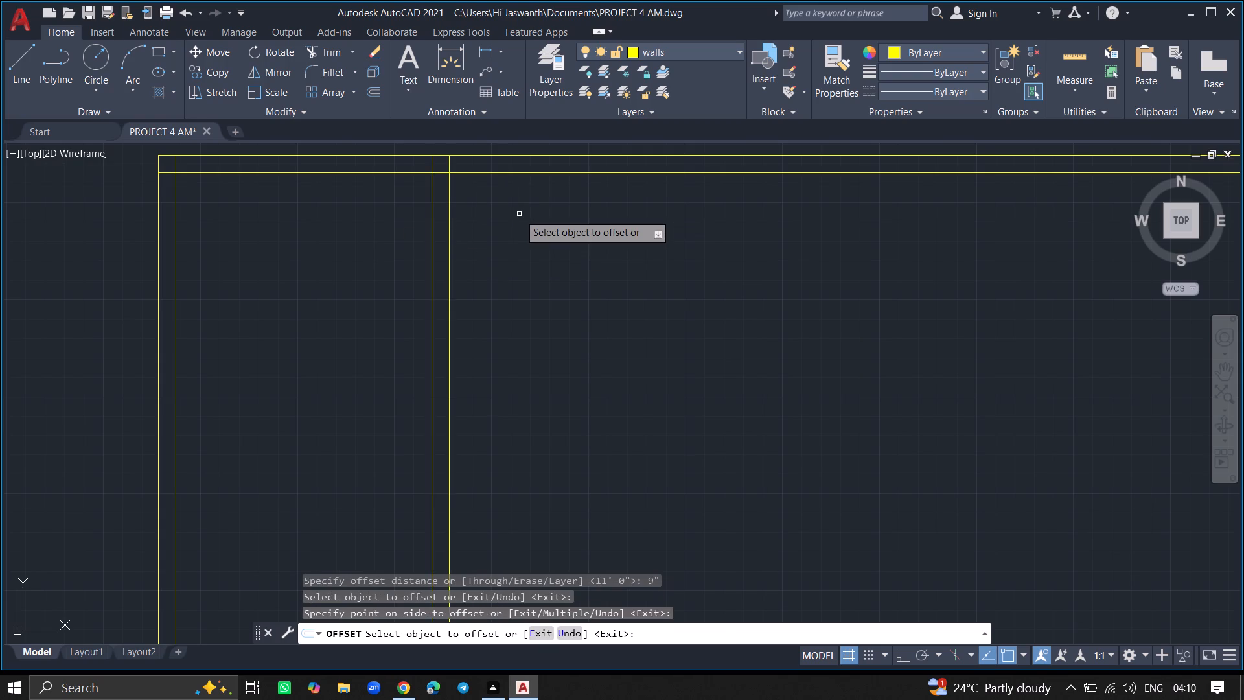
pyautogui.press('Return')
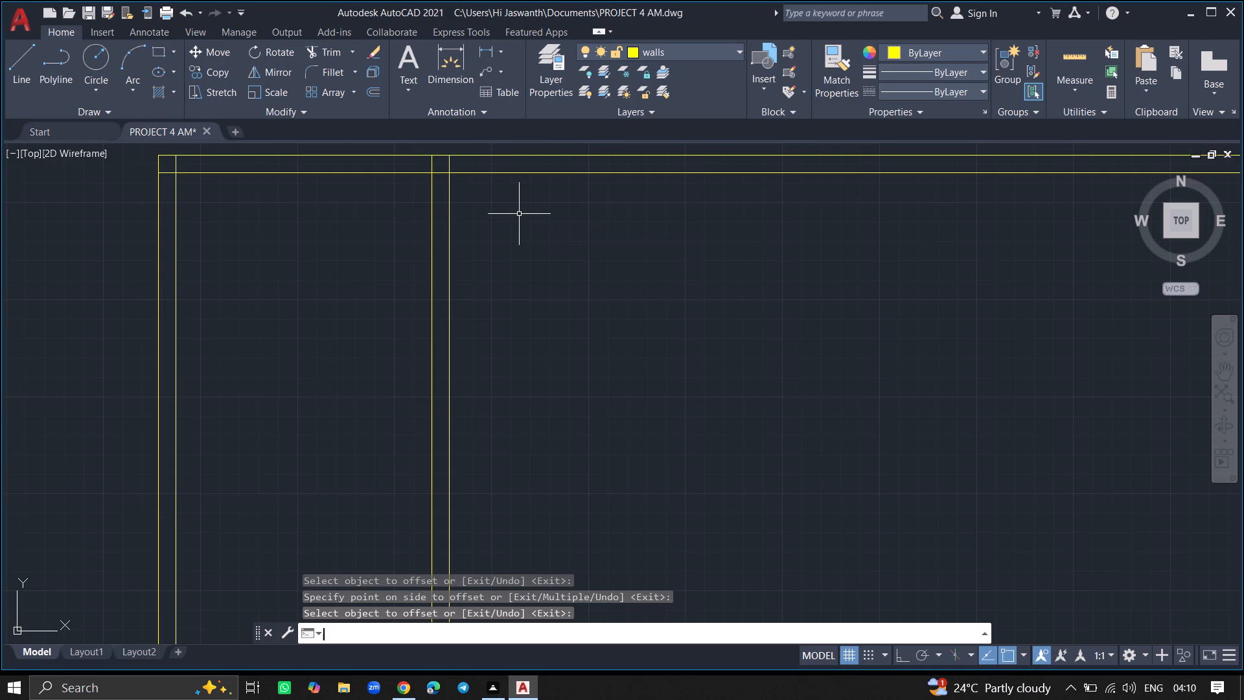
# Offset the inner horizontal line of the top wall 12' downward to mark the first room's depth.
pyautogui.press('o')
pyautogui.press('f')
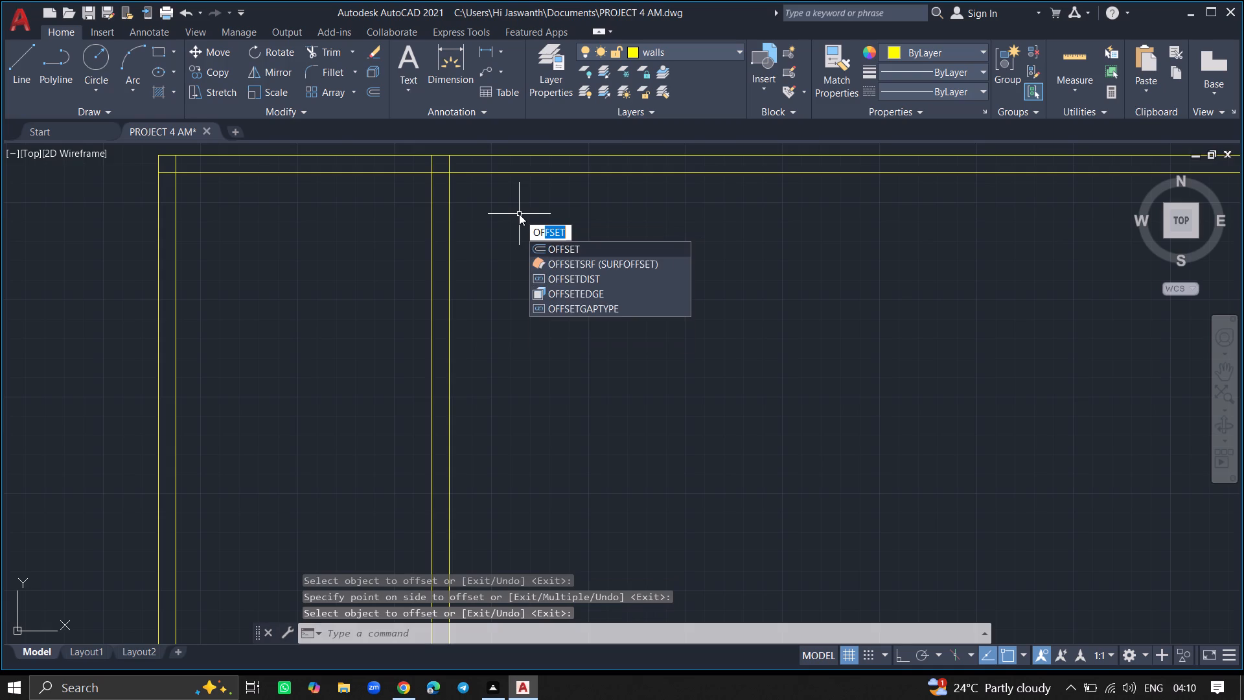
pyautogui.press('f')
pyautogui.write('SET')
pyautogui.press('Return')
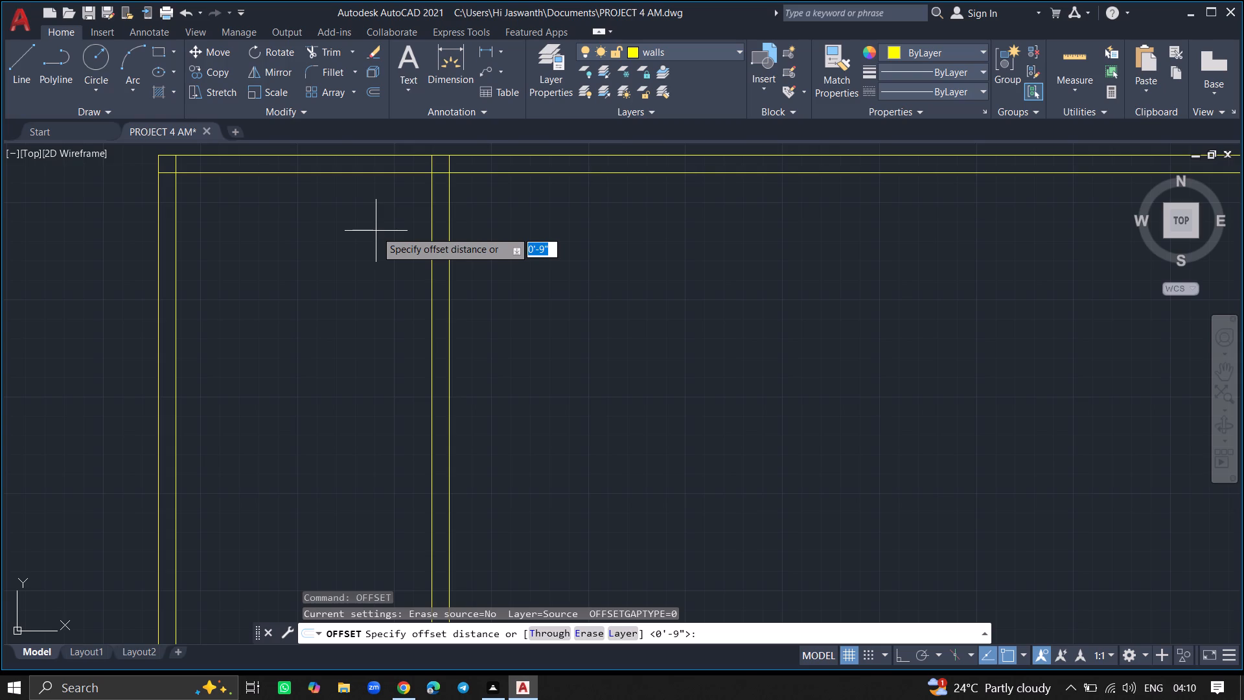
pyautogui.write('12')
pyautogui.press("'")
pyautogui.press('Return')
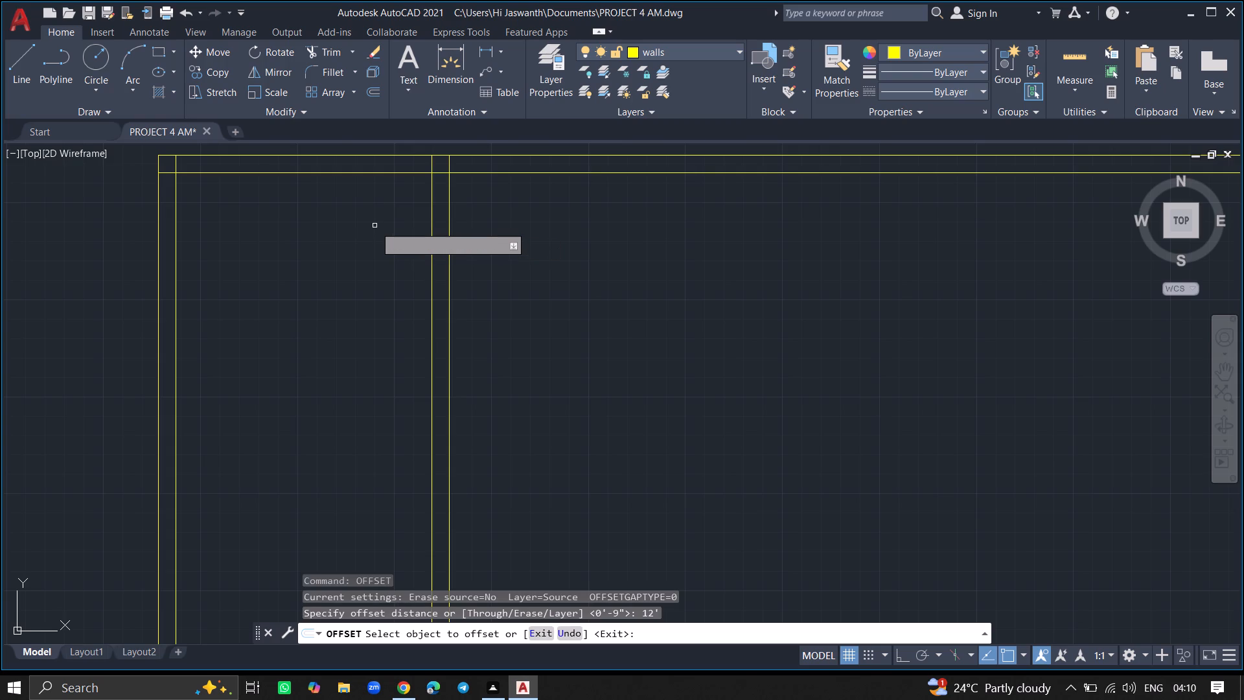
pyautogui.click(374, 172)
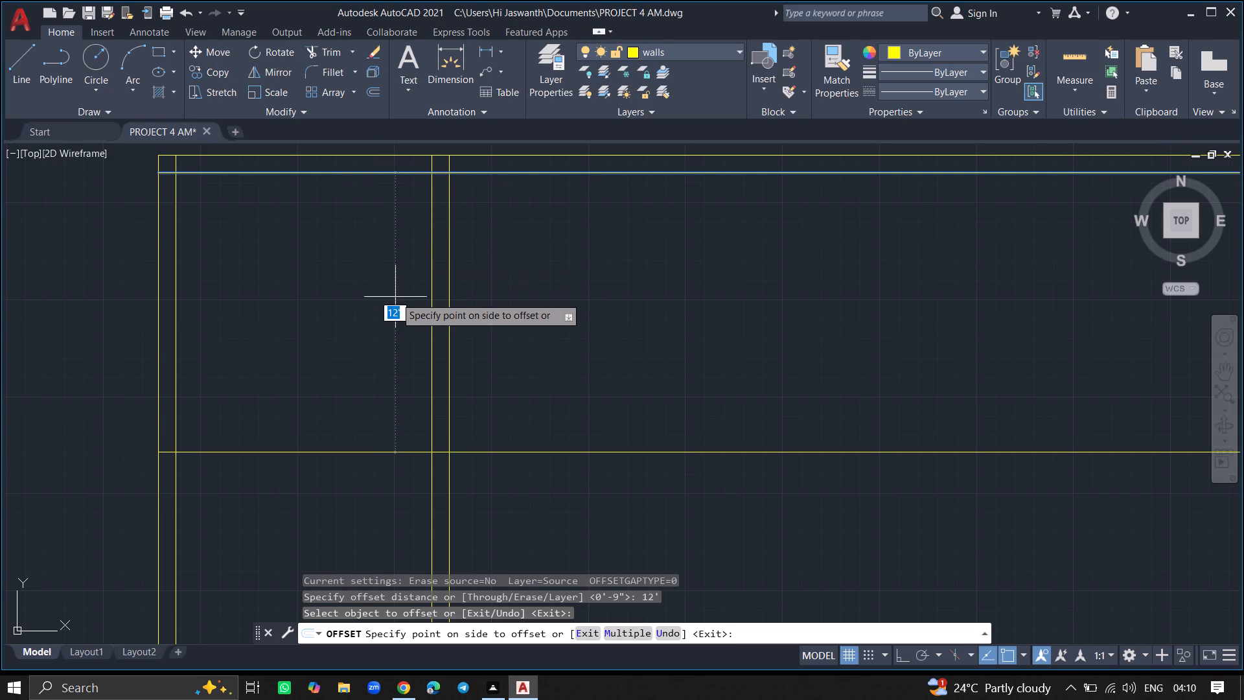
pyautogui.click(395, 297)
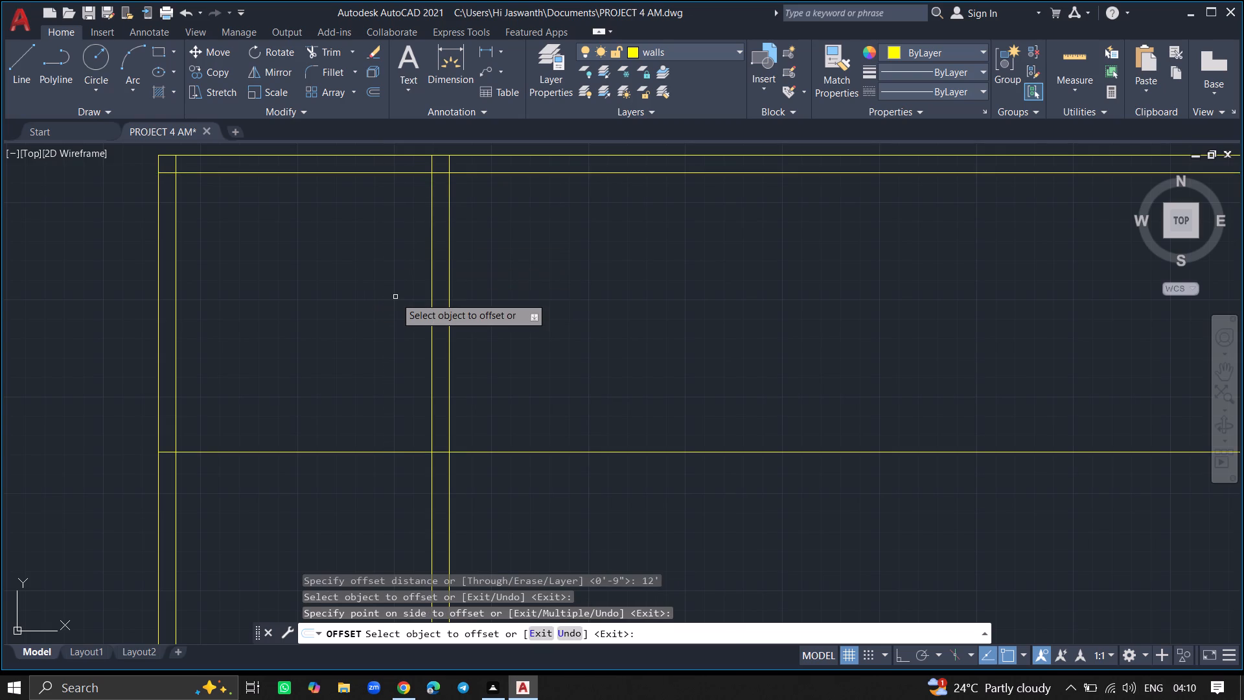
pyautogui.press('Return')
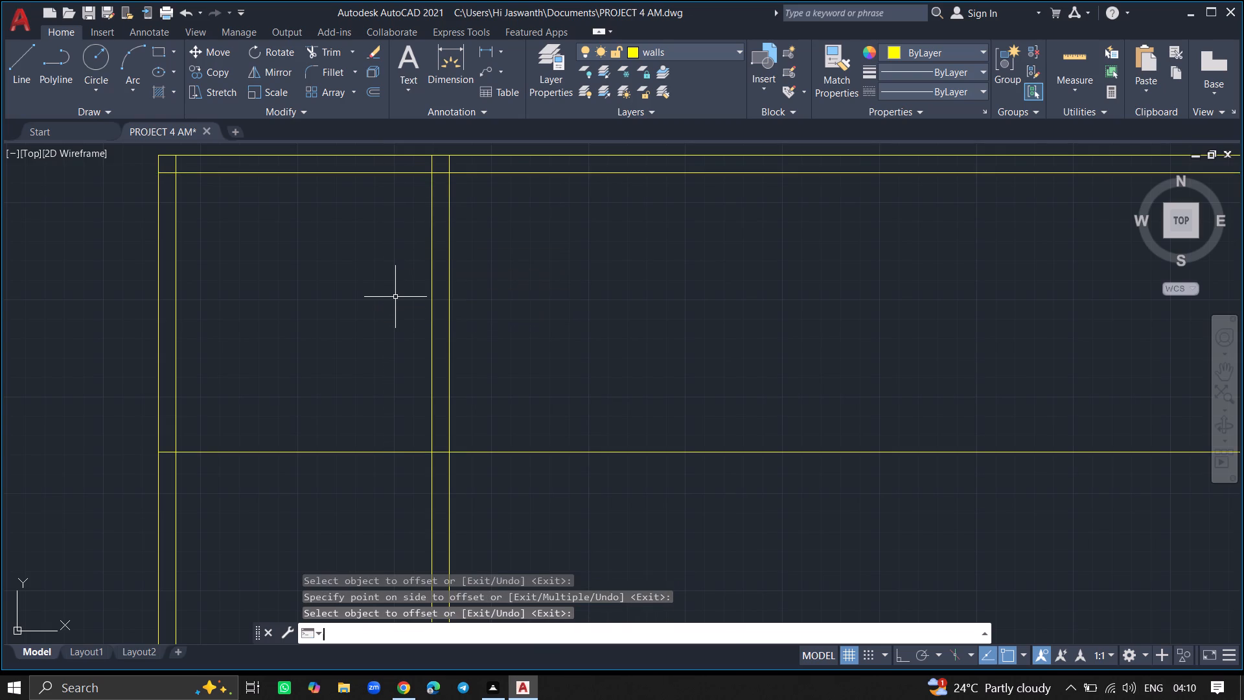
# Offset the first room's lower horizontal line 9" downward to form the second face of its bottom wall.
pyautogui.press('o')
pyautogui.write('FFSET')
pyautogui.press('Return')
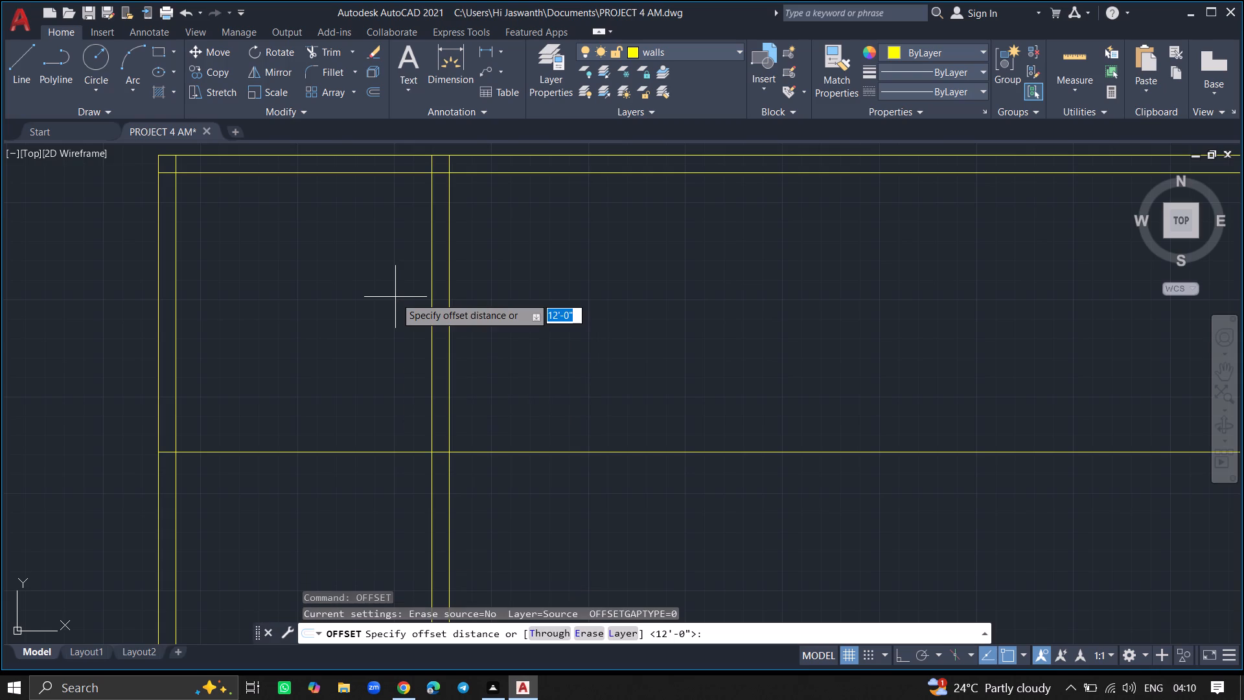
pyautogui.press('9')
pyautogui.hotkey('shift', '"')
pyautogui.press('Return')
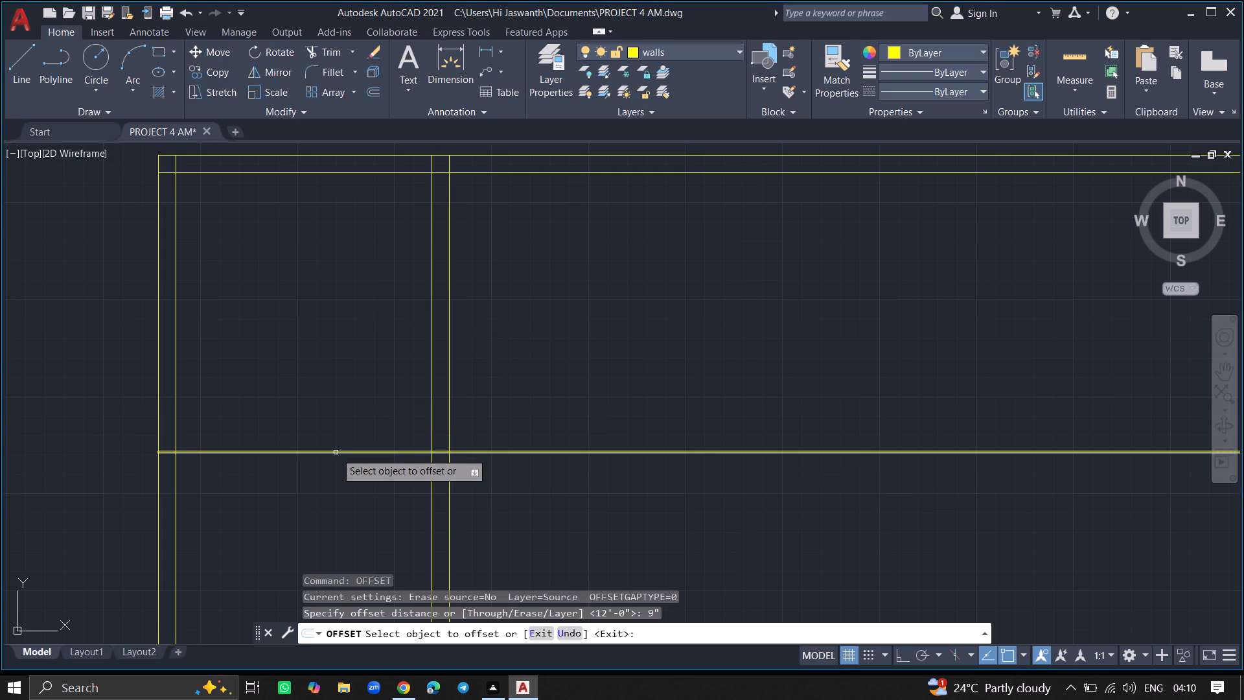
pyautogui.moveTo(336, 452); pyautogui.dragTo(334, 503)
pyautogui.click(334, 503)
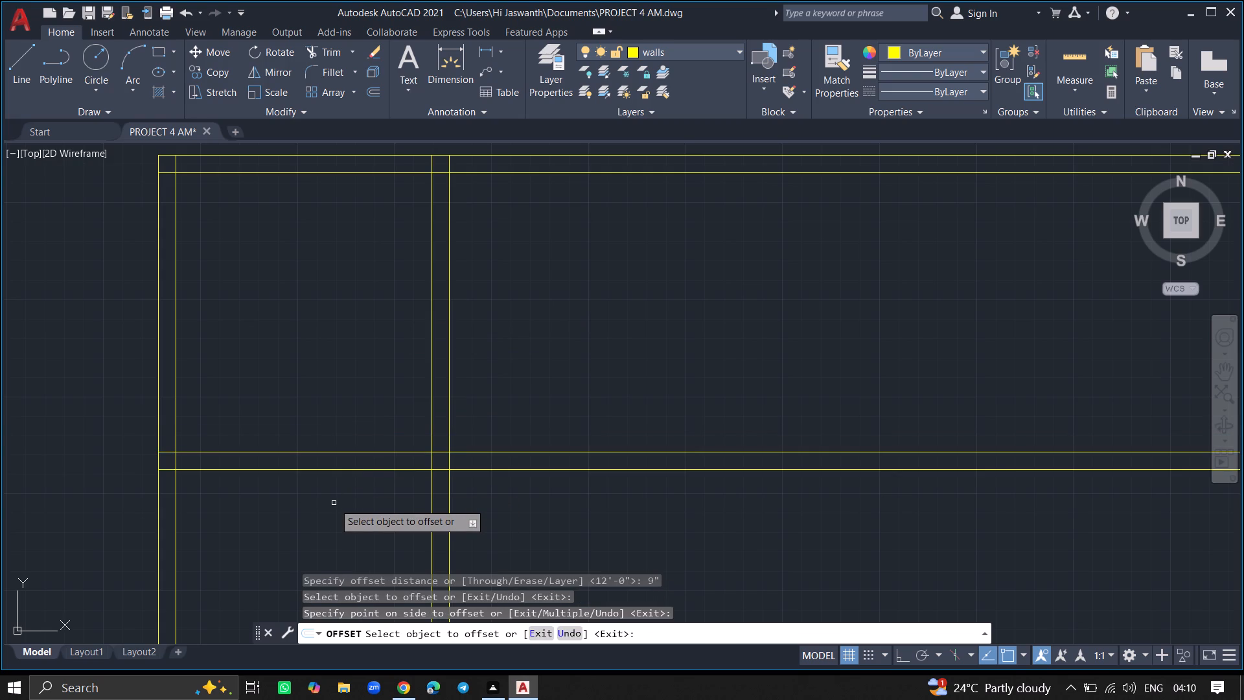
pyautogui.press('Return')
# Offset the right face of the first vertical partition 5' to the right to mark the adjoining narrow room's width.
pyautogui.keyDown('ctrl'); pyautogui.scroll(-5, 334, 503); pyautogui.keyUp('ctrl')
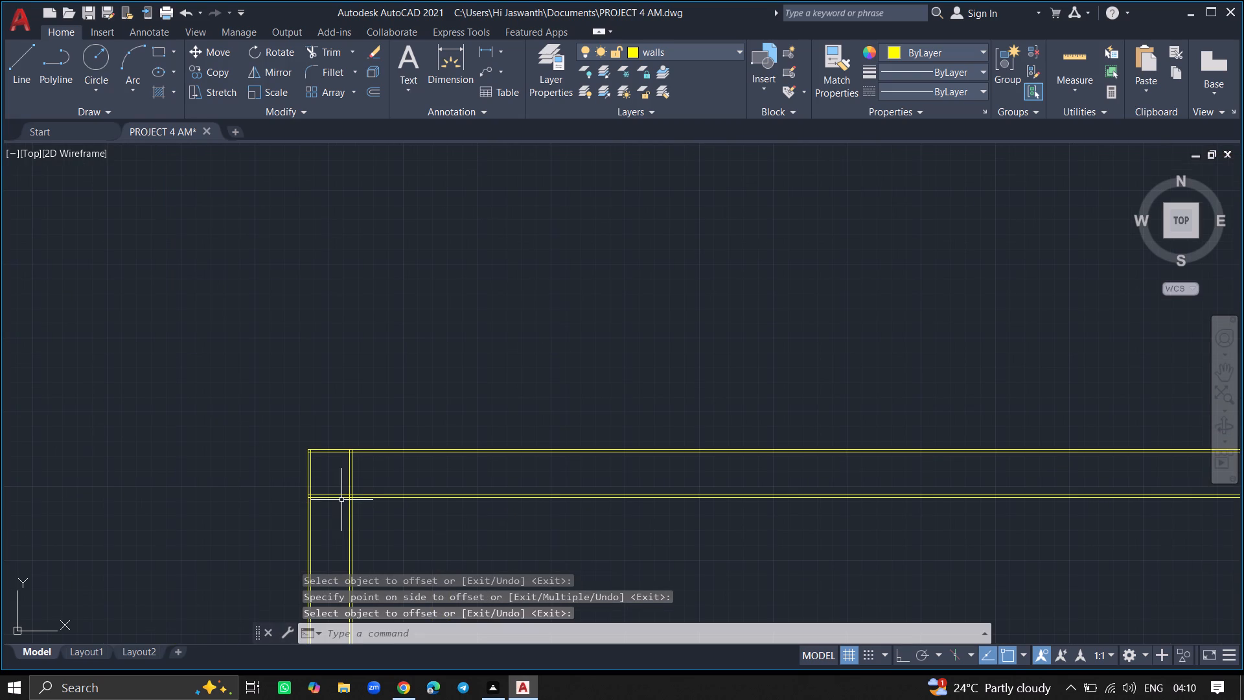
pyautogui.keyDown('ctrl'); pyautogui.scroll(4, 342, 500); pyautogui.keyUp('ctrl')
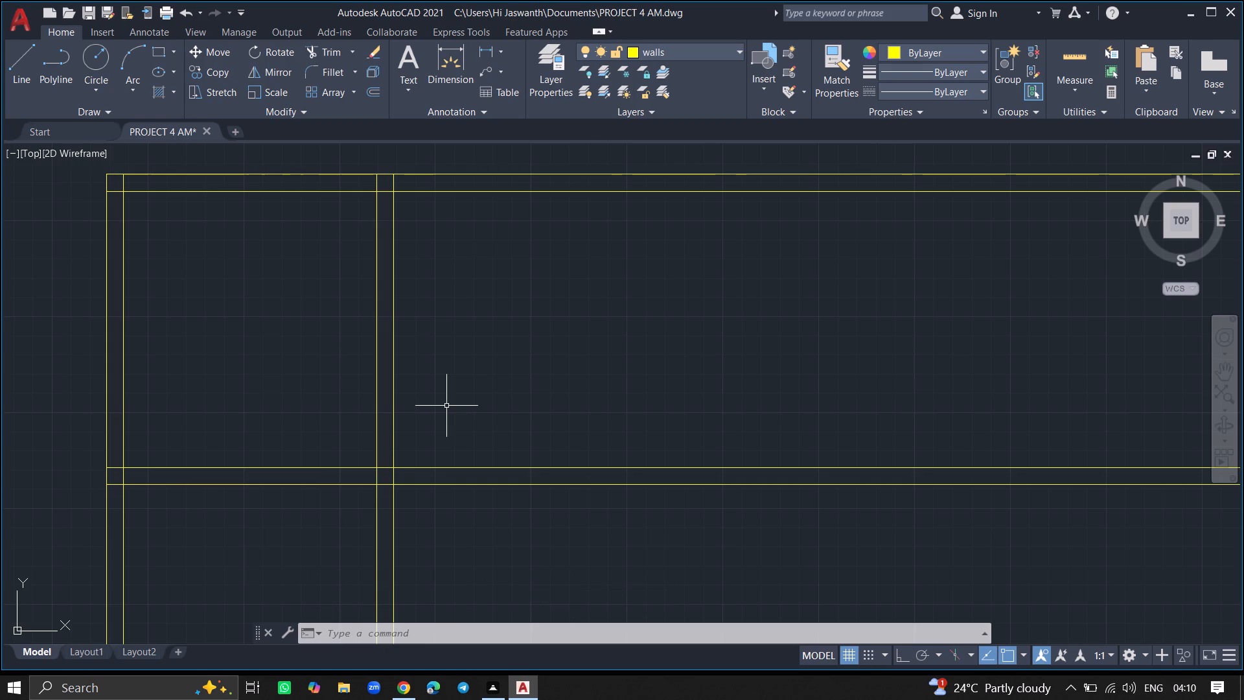
pyautogui.press('o')
pyautogui.write('FF')
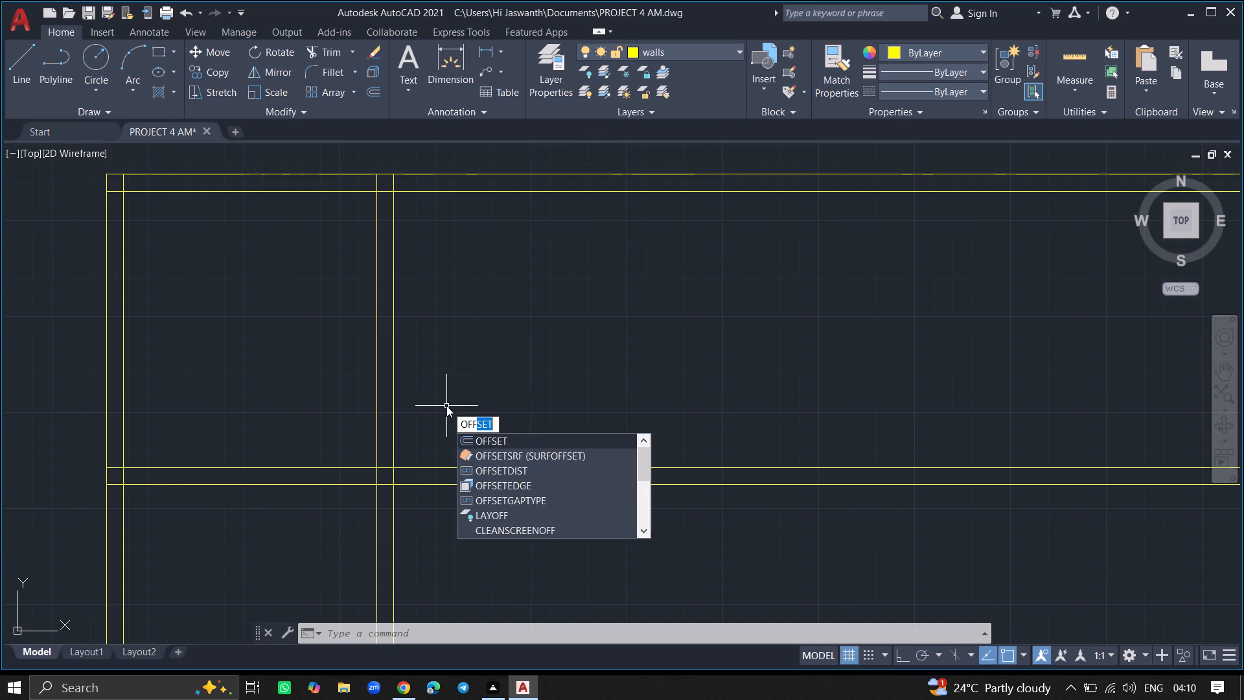
pyautogui.write('SET')
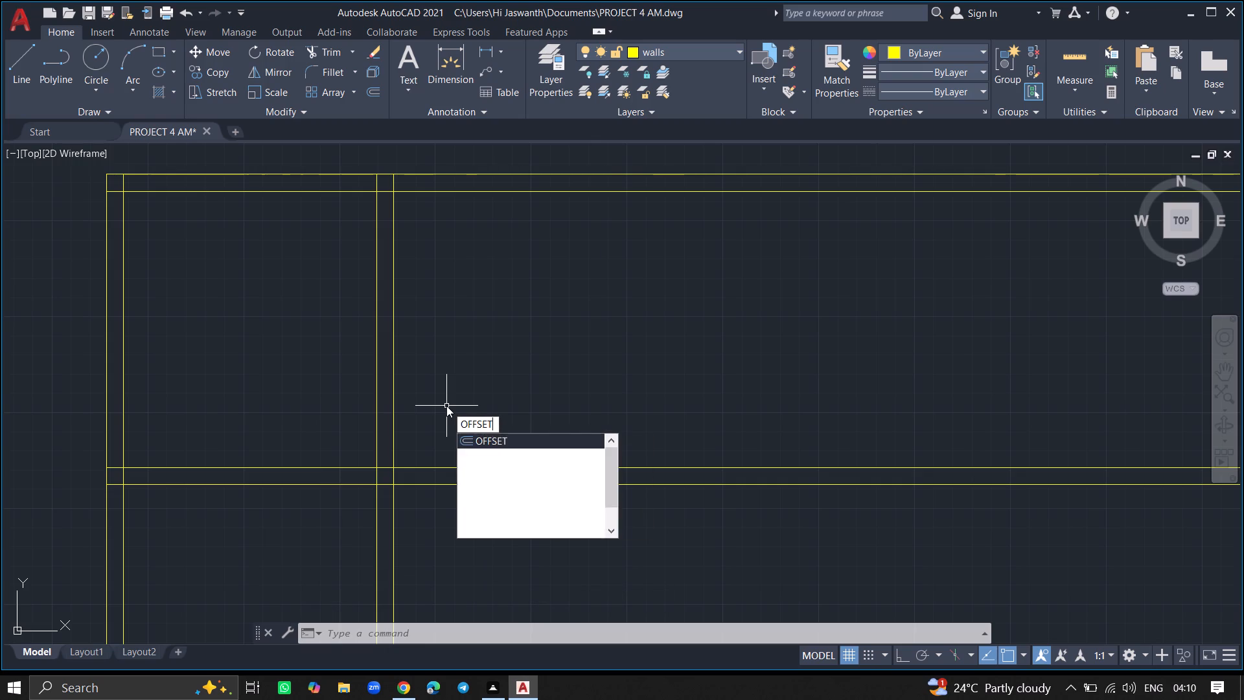
pyautogui.press('Return')
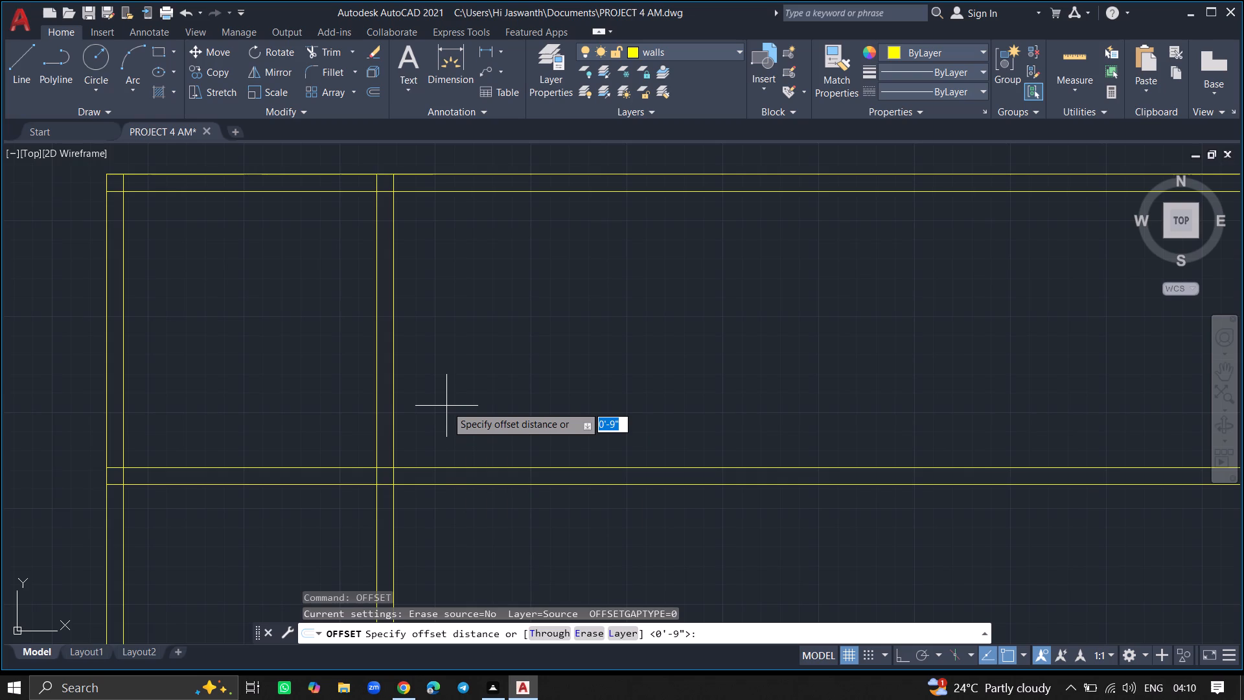
pyautogui.press('5')
pyautogui.press("'")
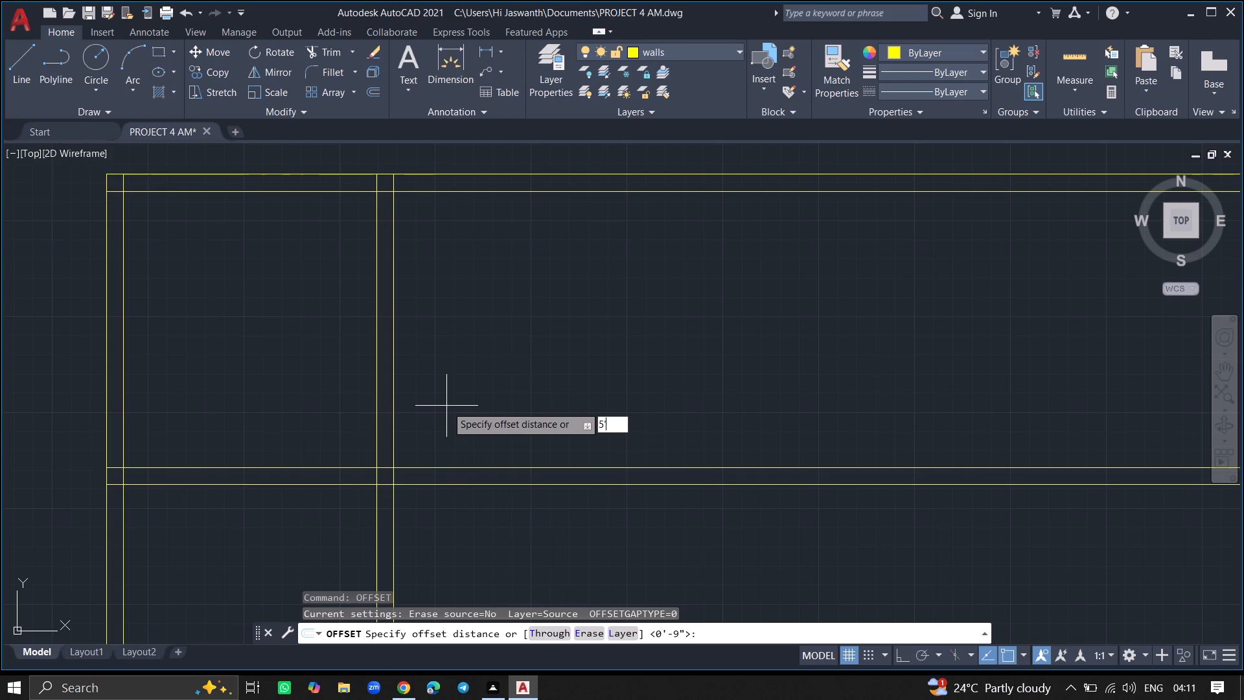
pyautogui.press('Return')
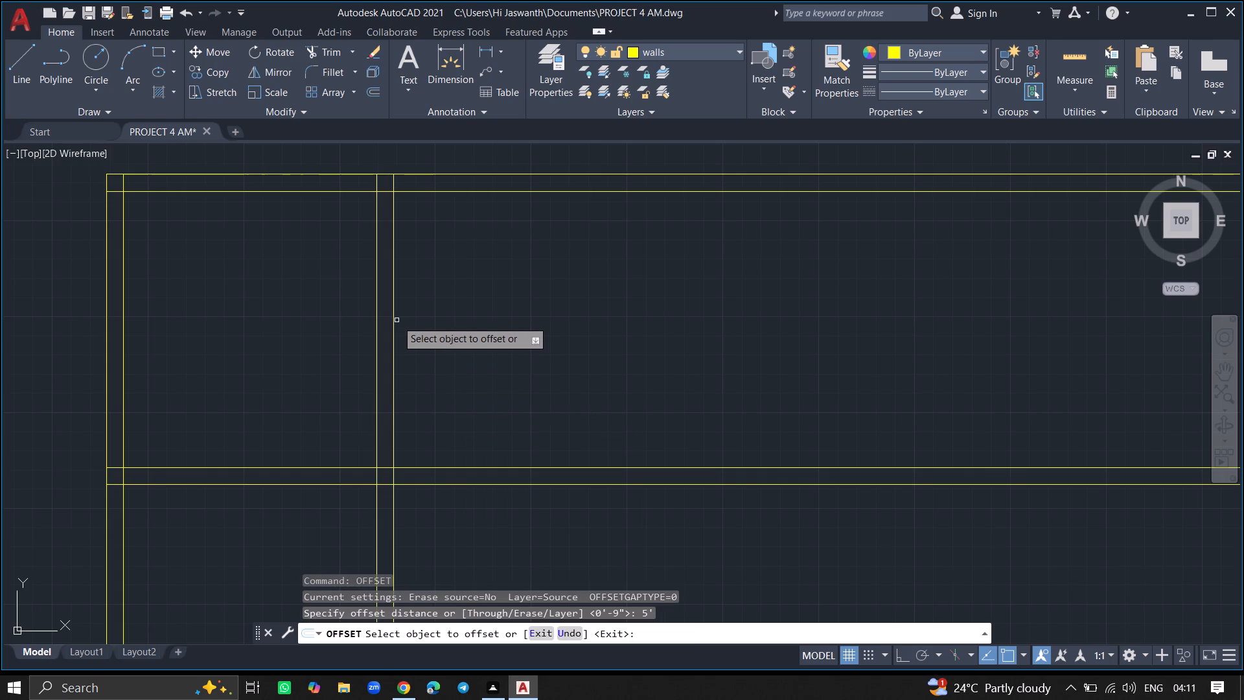
pyautogui.click(393, 321)
pyautogui.click(453, 336)
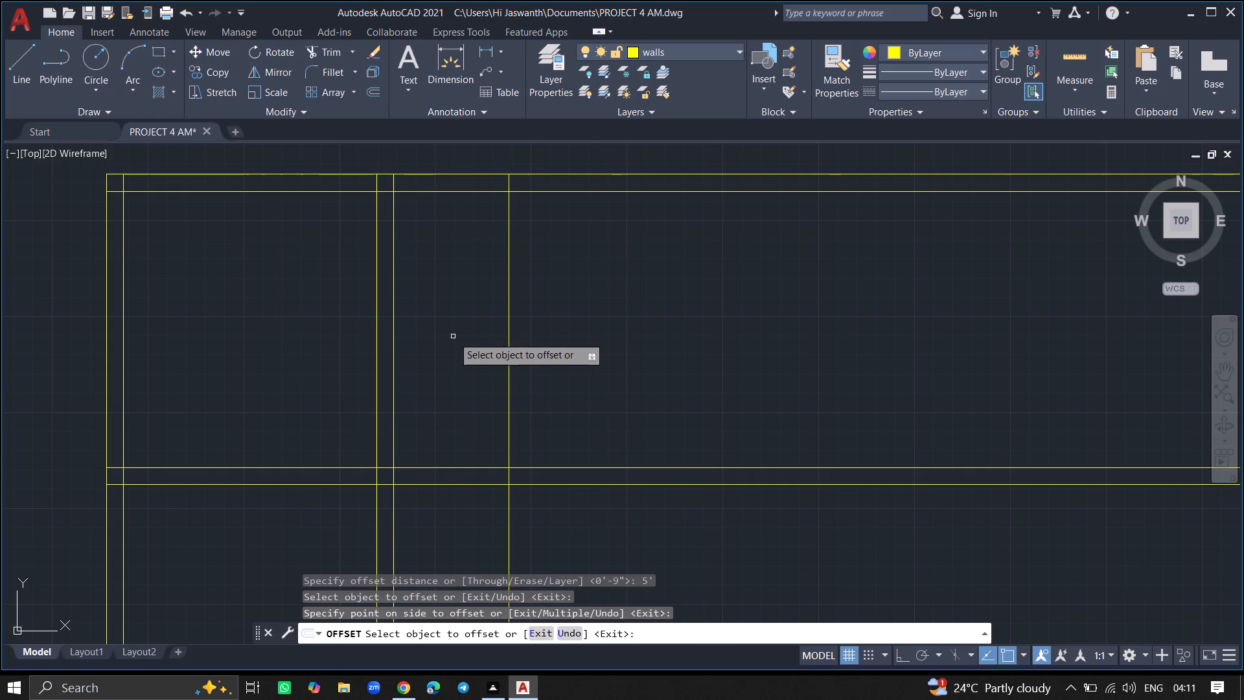
pyautogui.press('Return')
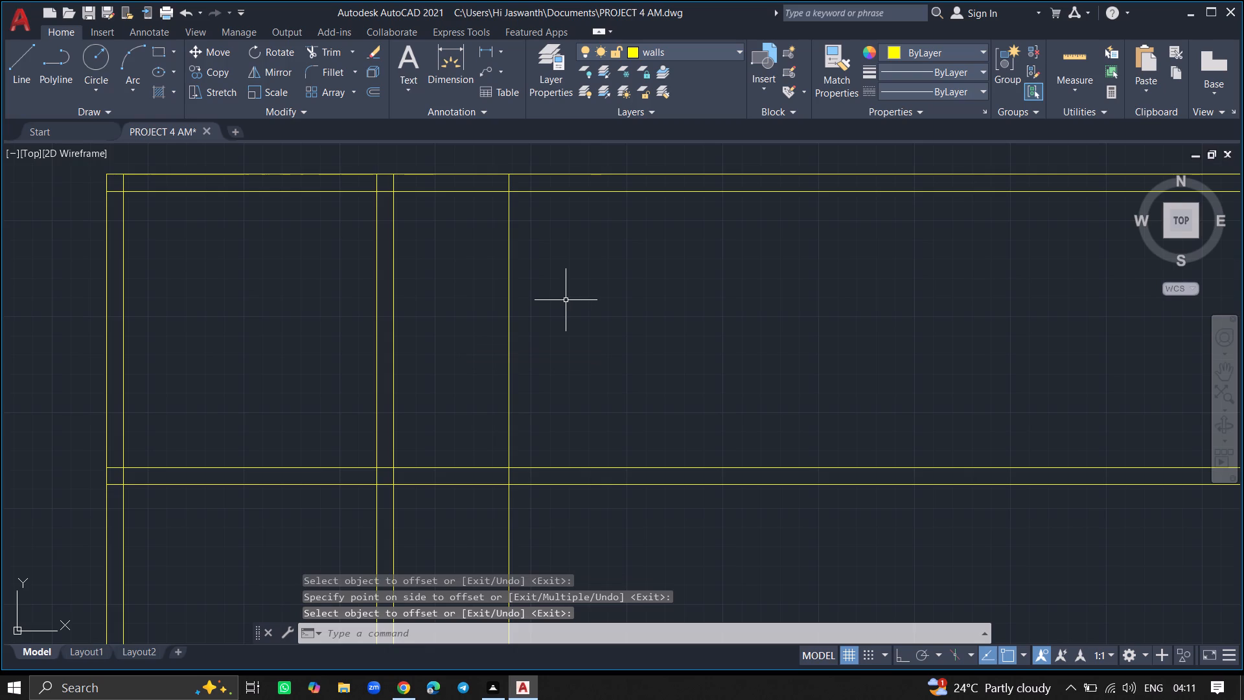
# Offset the narrow room's new right-hand vertical line 9" to the right to form the second partition wall.
pyautogui.press('o')
pyautogui.write('FFSET')
pyautogui.press('Return')
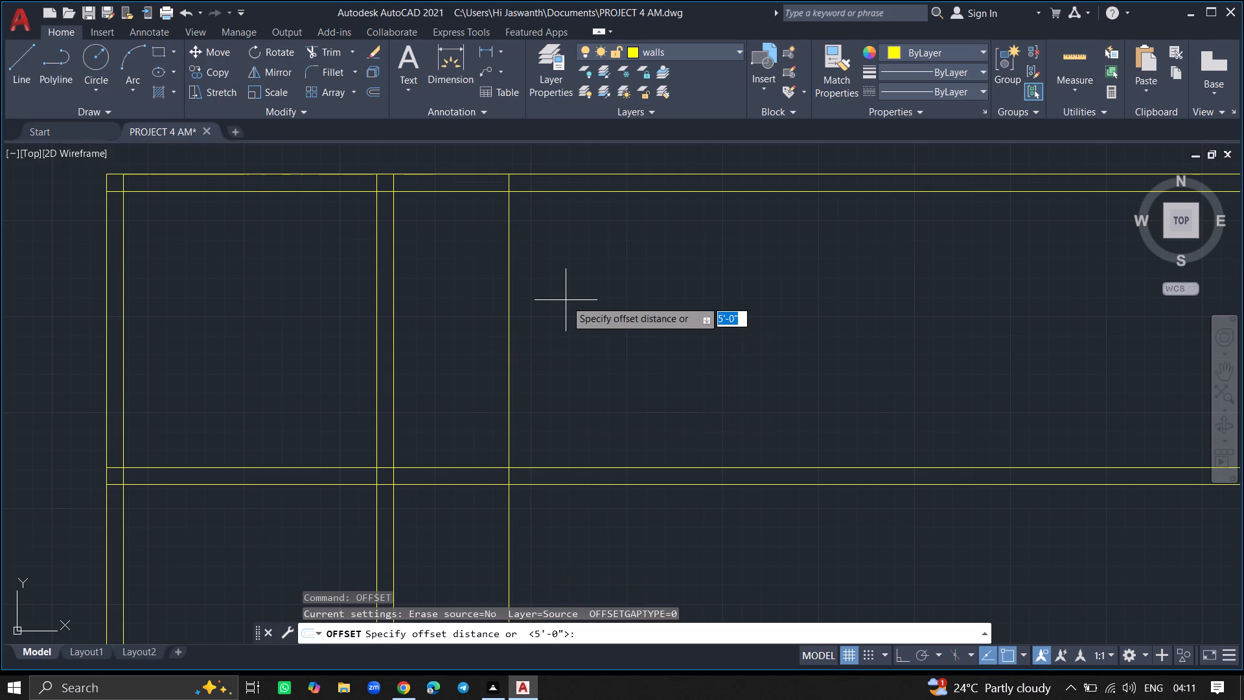
pyautogui.press('9')
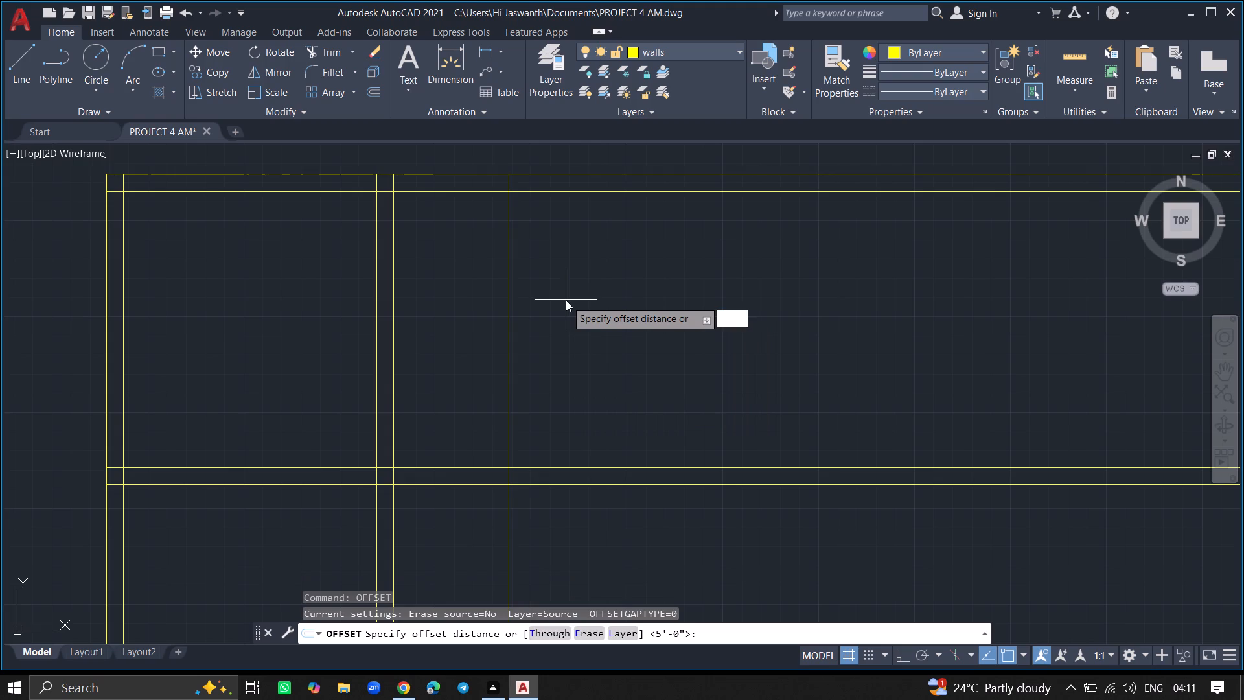
pyautogui.hotkey('shift', '"')
pyautogui.press('Return')
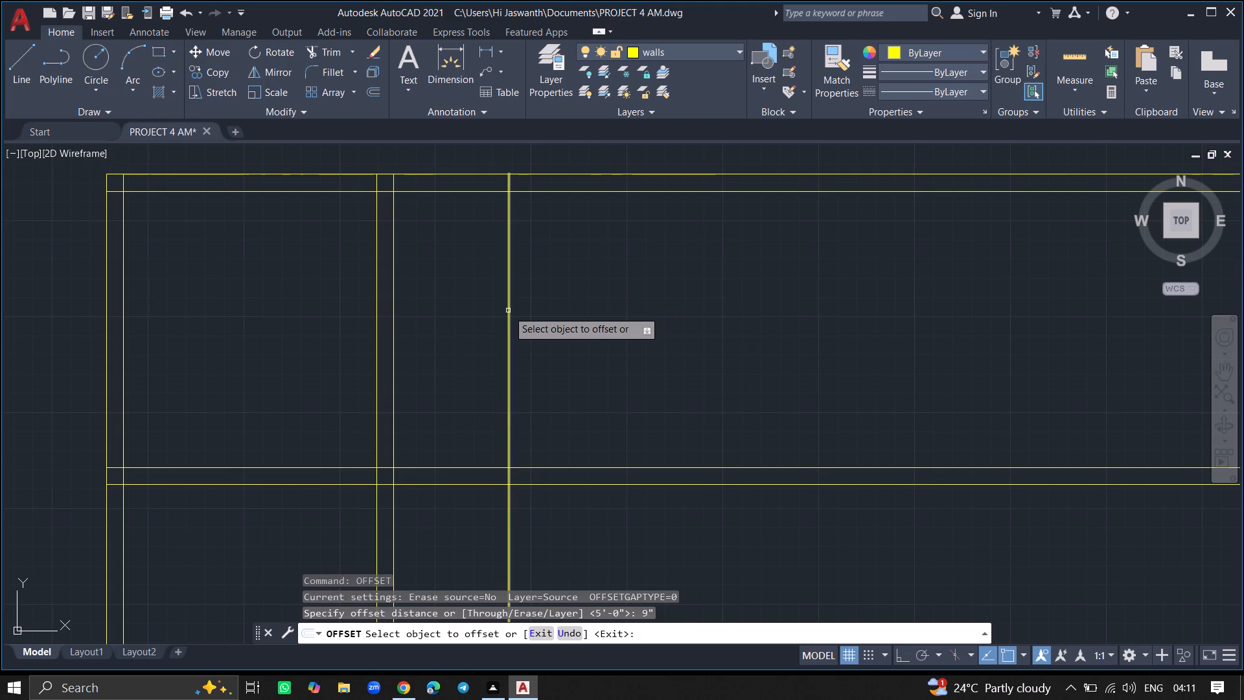
pyautogui.moveTo(508, 310); pyautogui.dragTo(576, 300)
pyautogui.click(576, 300)
pyautogui.press('Return')
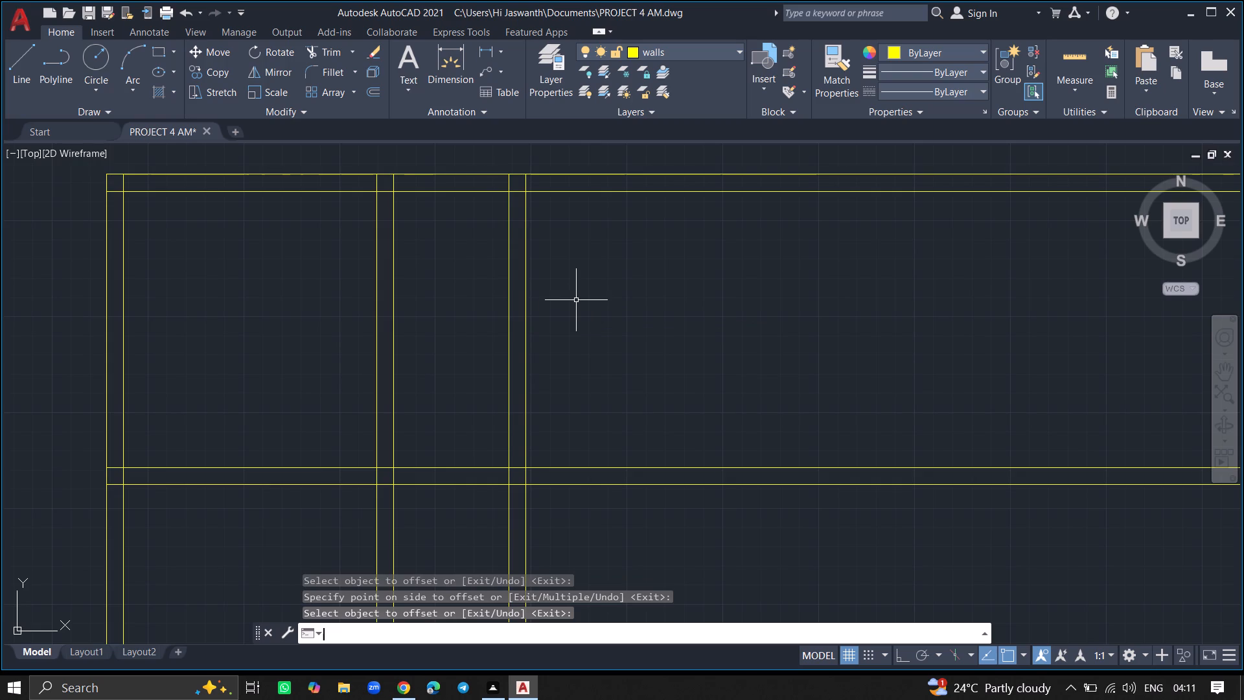
# Trim both horizontal lines of the first room's bottom wall back to the right face of the first vertical partition.
pyautogui.press('o')
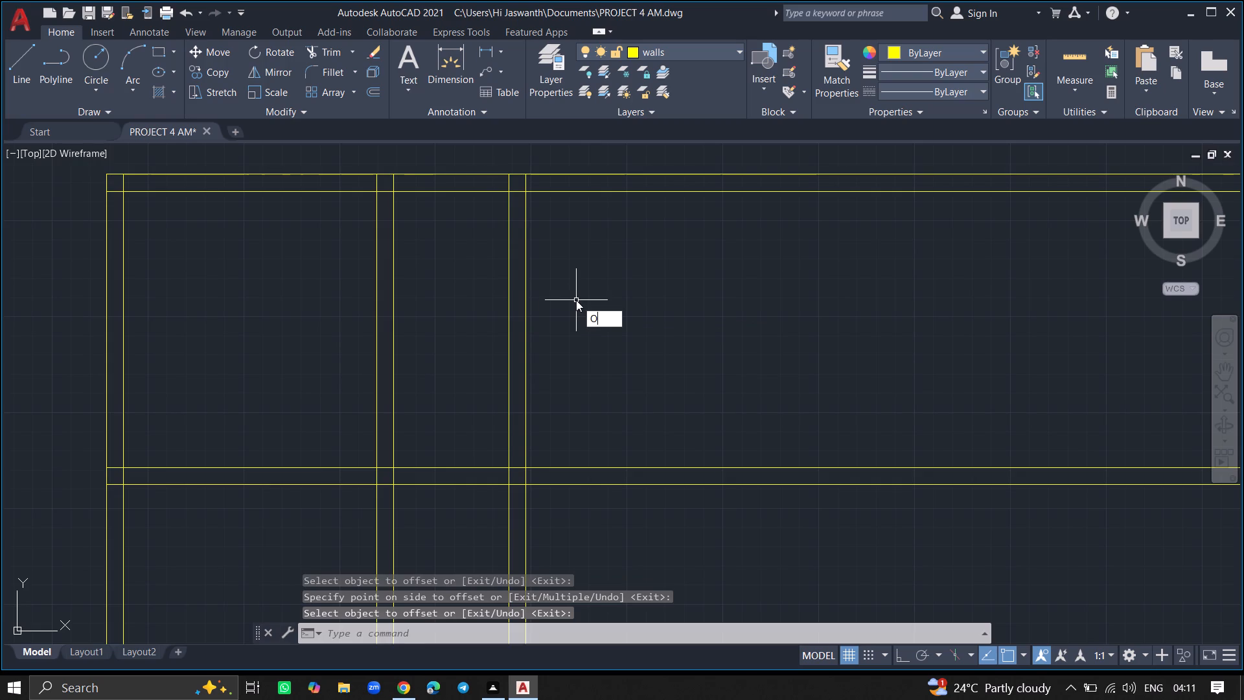
pyautogui.press('Escape')
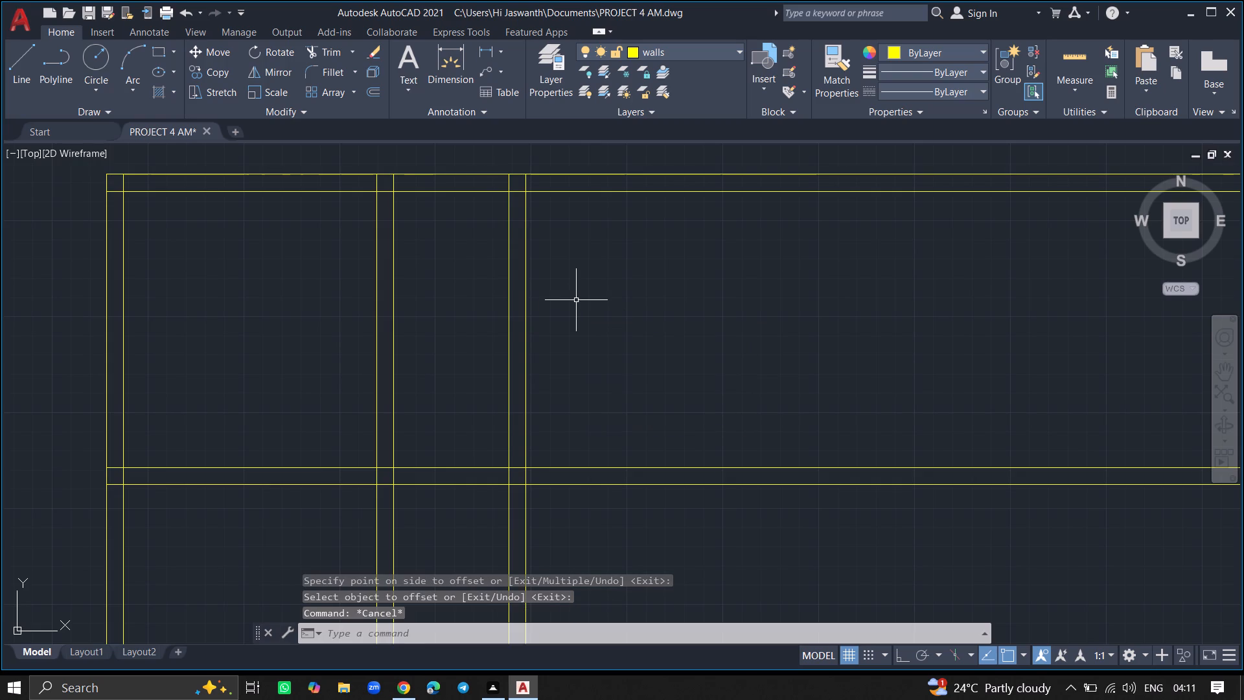
pyautogui.write('TRI')
pyautogui.press('m')
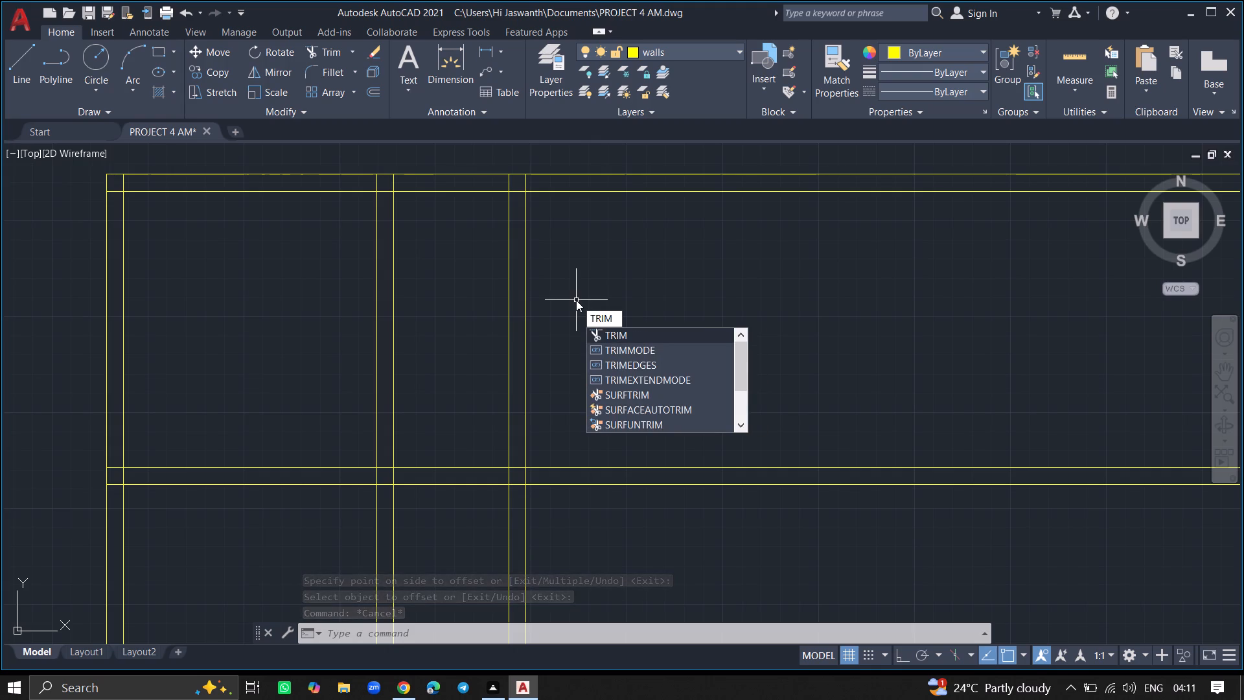
pyautogui.press('Return')
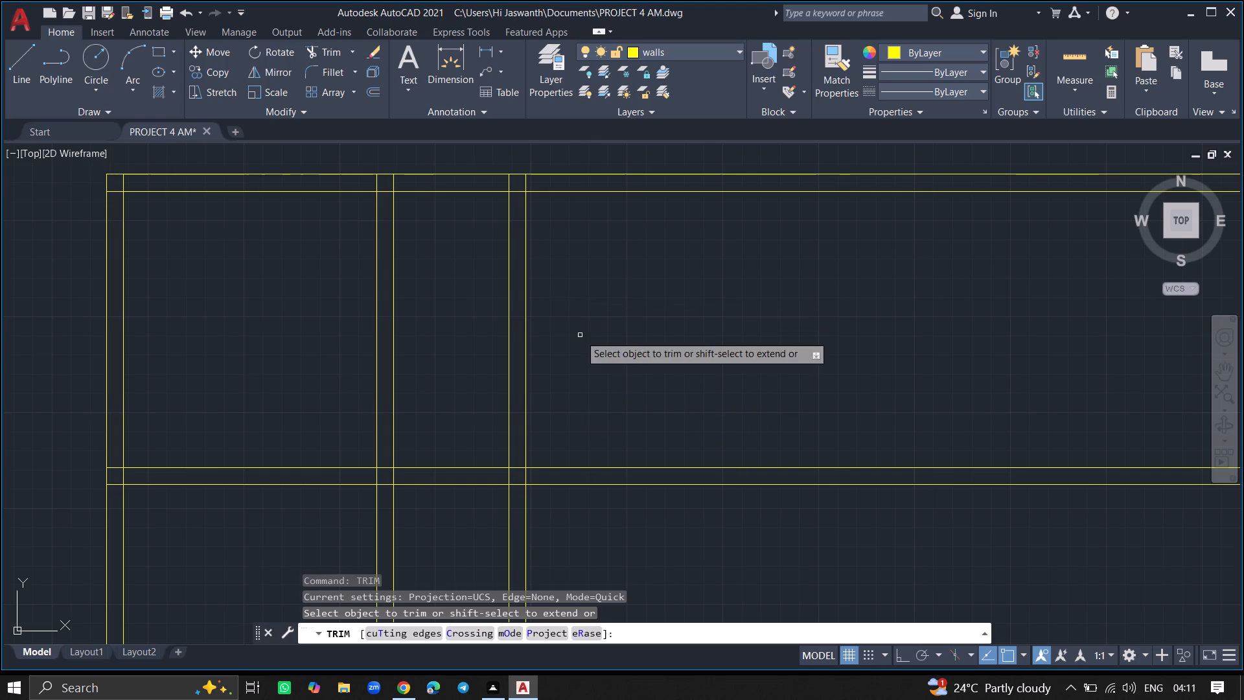
pyautogui.click(601, 468)
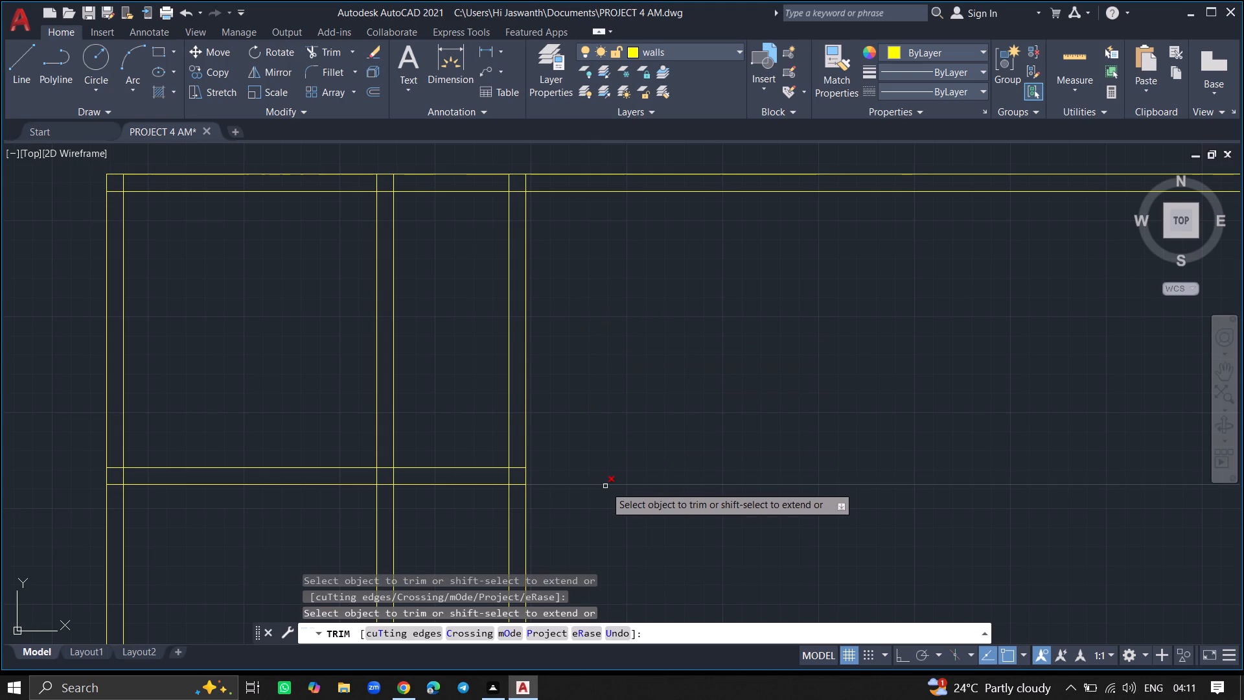
pyautogui.click(606, 486)
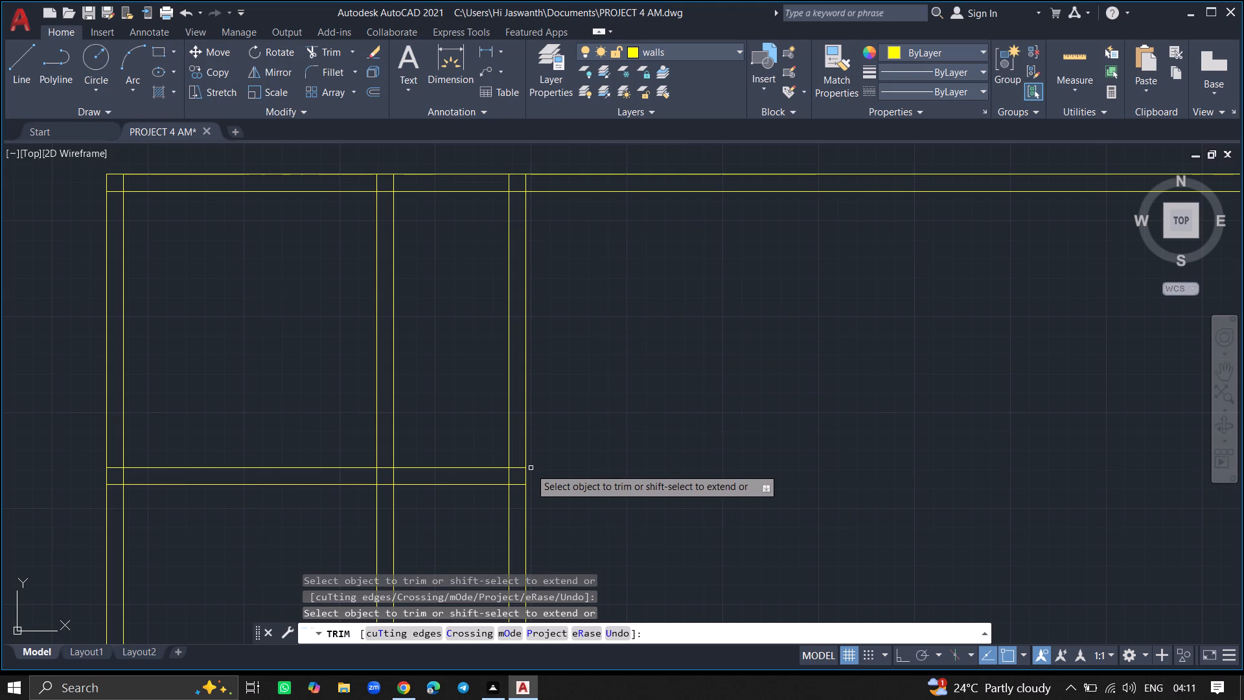
pyautogui.click(521, 467)
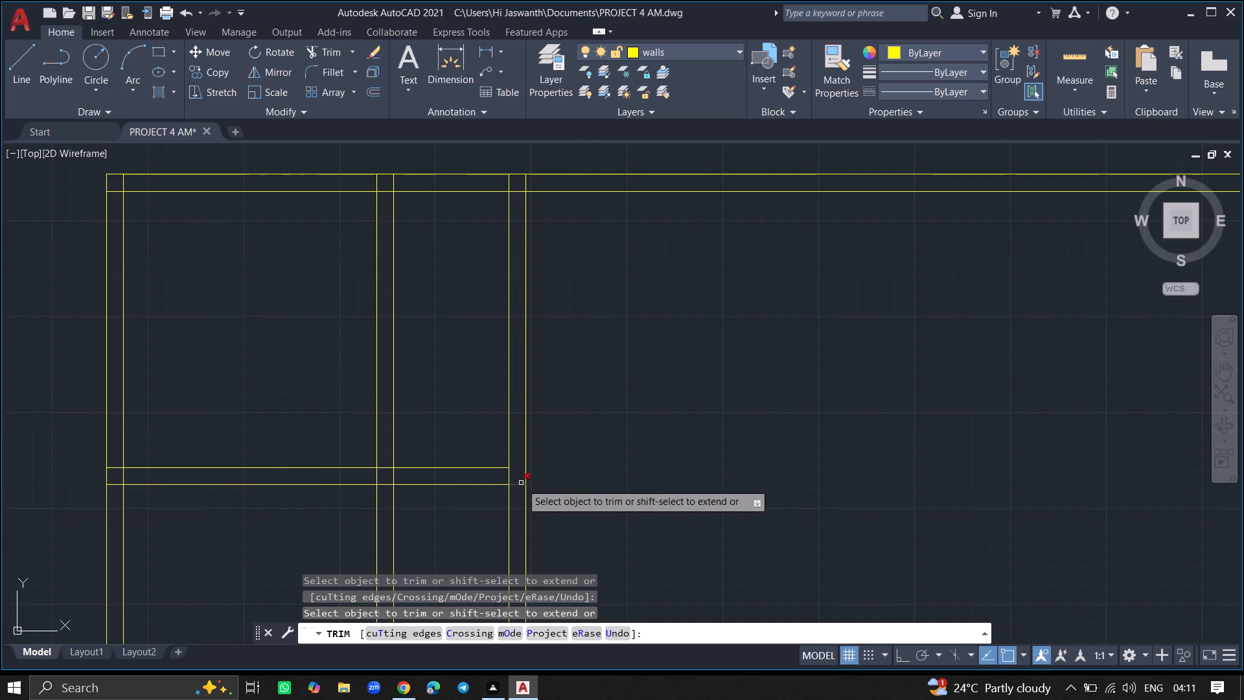
pyautogui.click(521, 483)
pyautogui.click(498, 485)
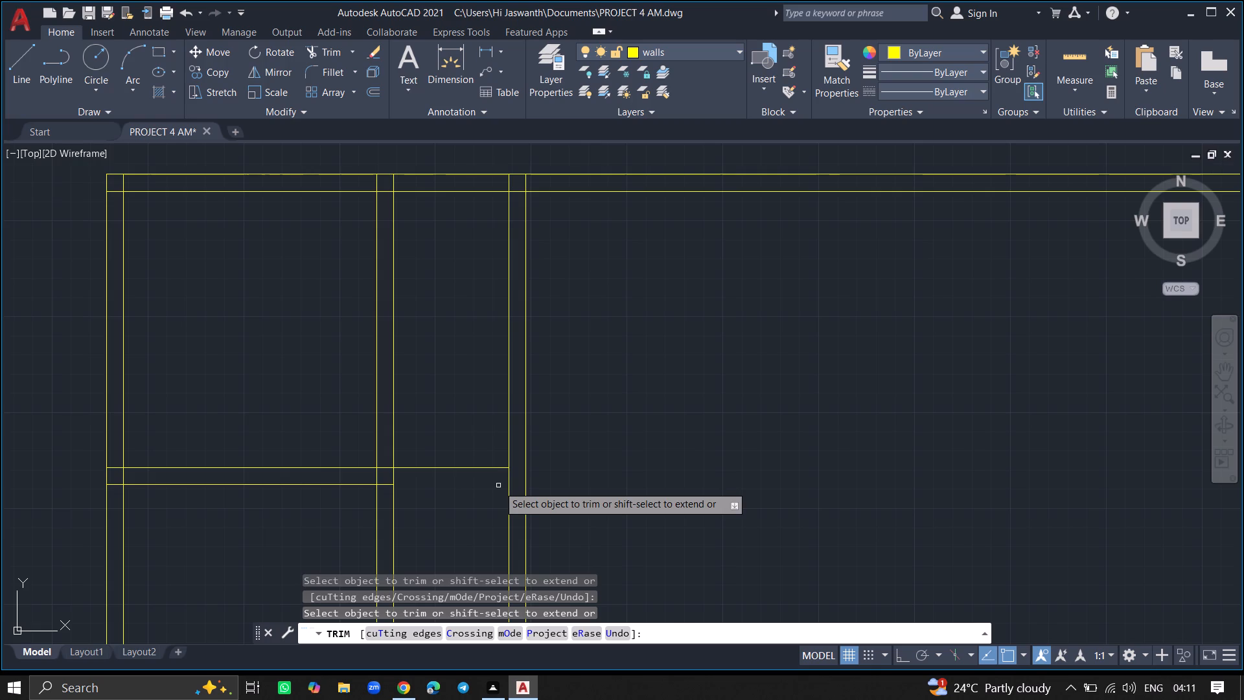
pyautogui.click(499, 469)
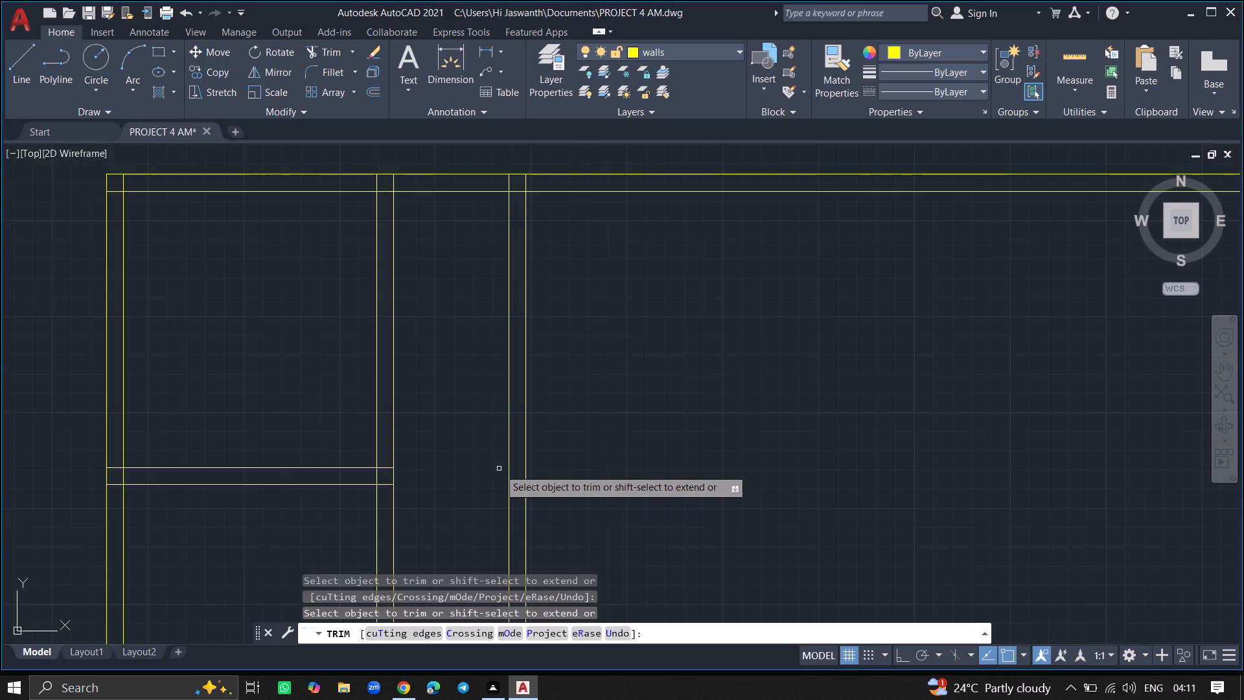
pyautogui.press('Return')
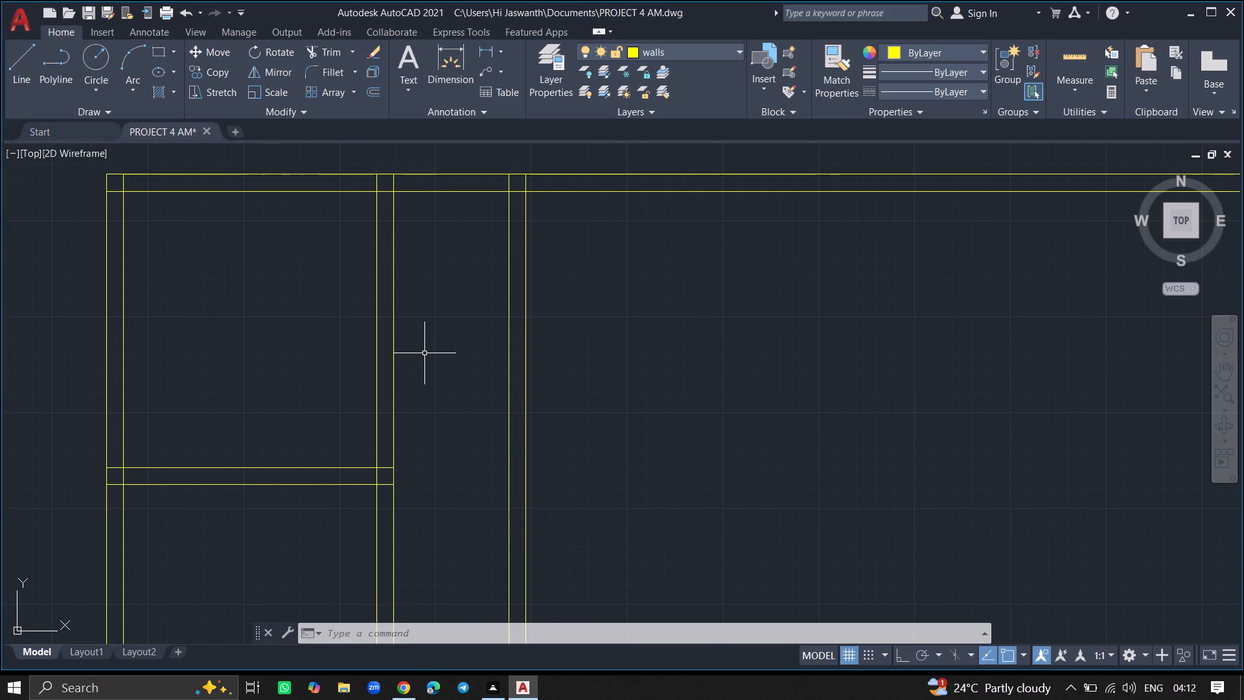
# Offset the inner horizontal line of the top wall 8' downward to mark the narrow room's depth.
pyautogui.write('OFF')
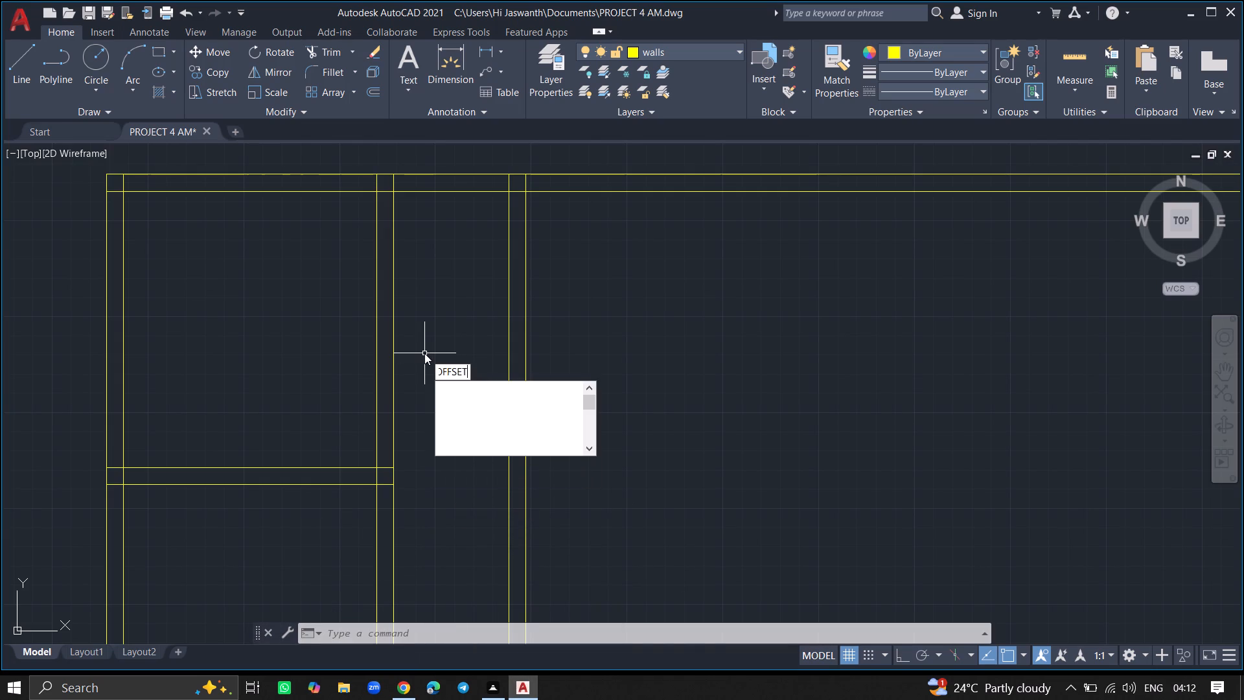
pyautogui.write('SET')
pyautogui.press('Return')
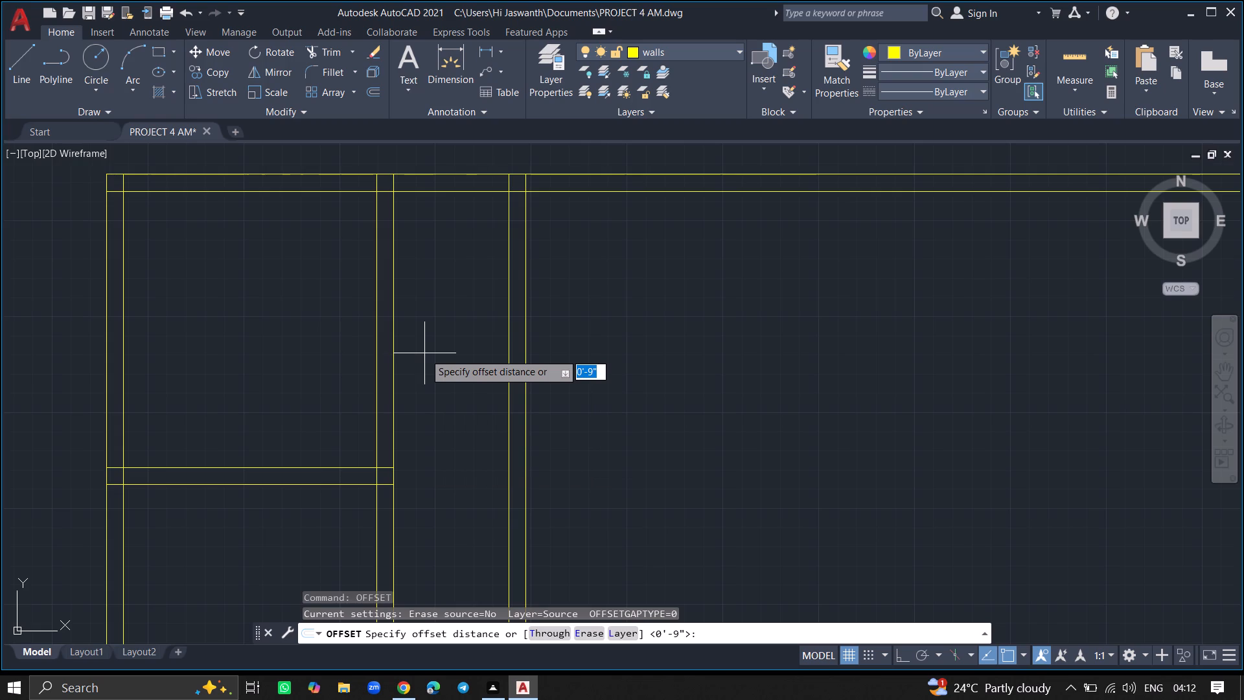
pyautogui.write("8'")
pyautogui.press('Return')
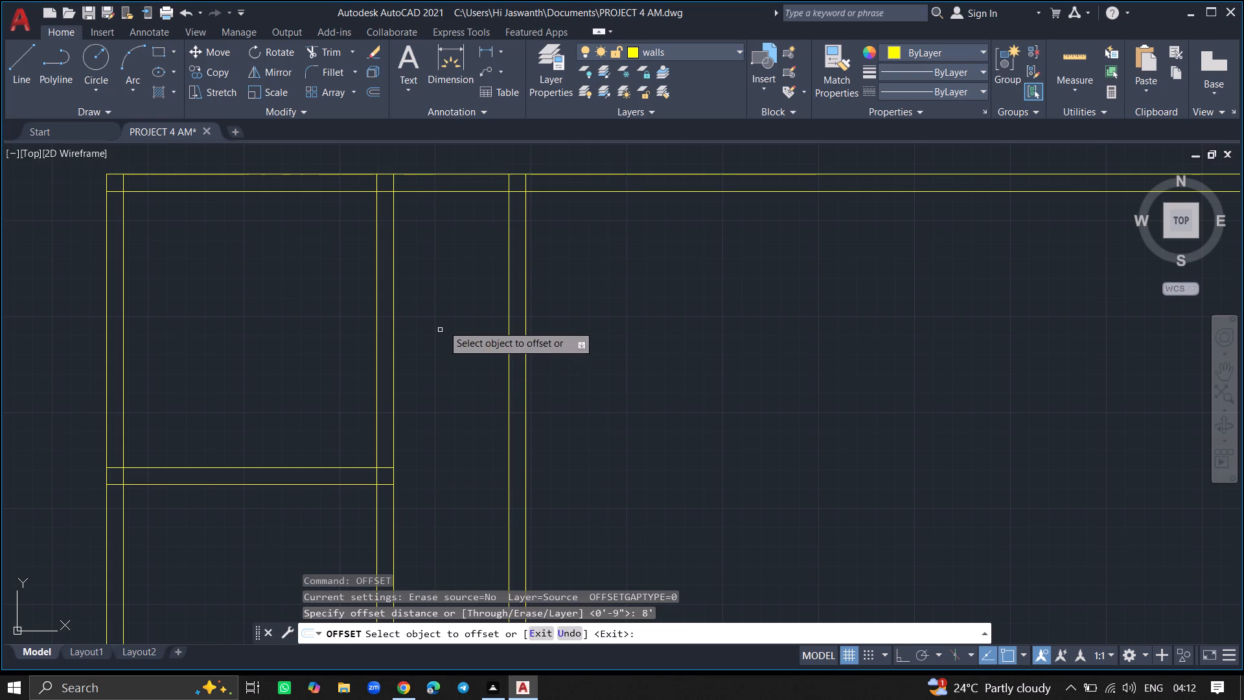
pyautogui.click(476, 192)
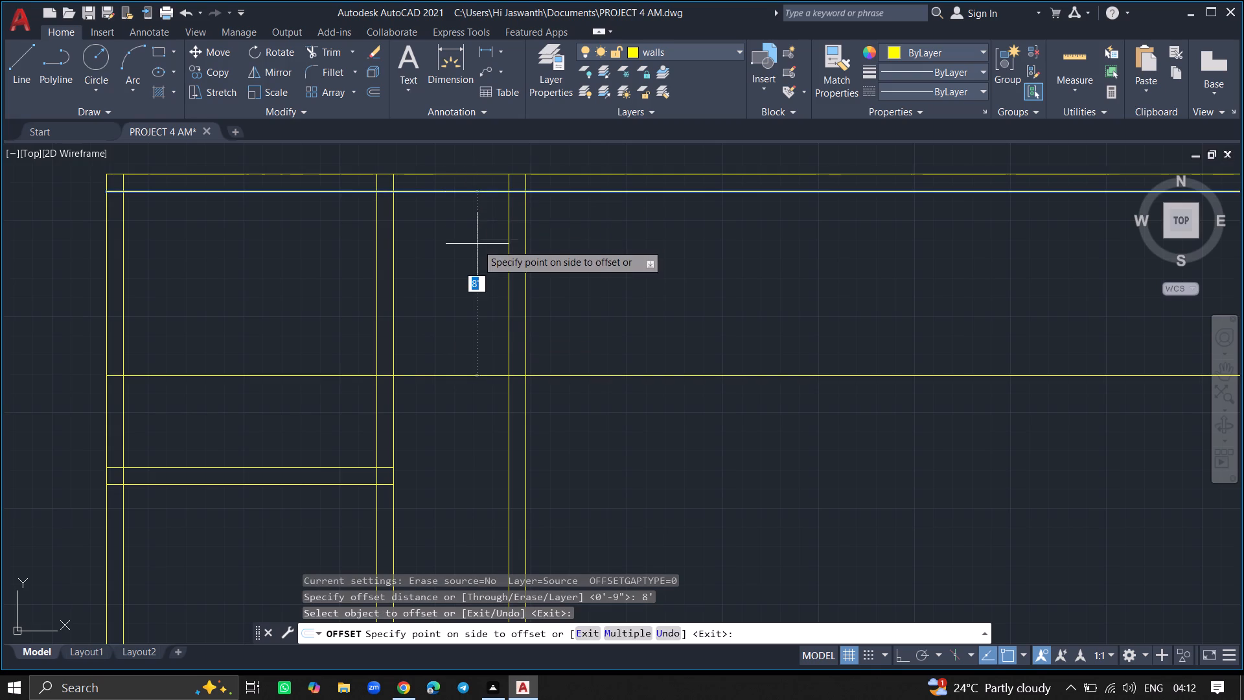
pyautogui.click(477, 244)
pyautogui.press('Return')
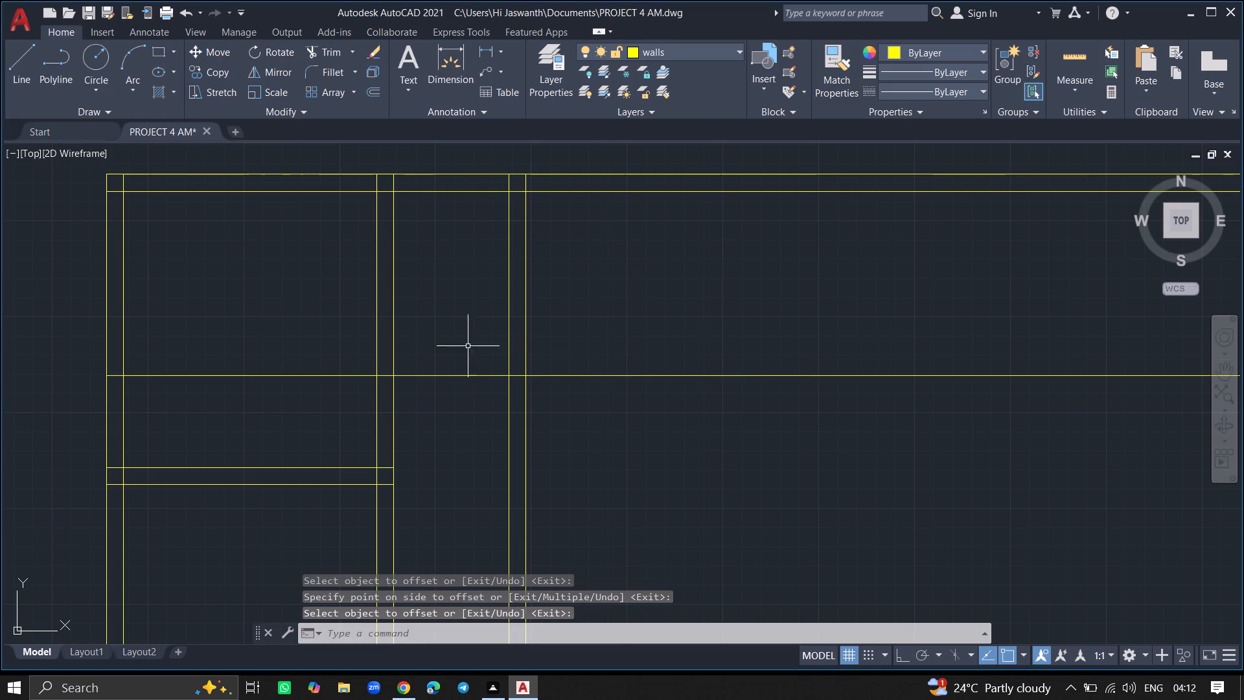
# Offset the narrow room's lower horizontal line 9" downward to form its bottom wall.
pyautogui.press('o')
pyautogui.write('FF')
pyautogui.write('SET')
pyautogui.press('Return')
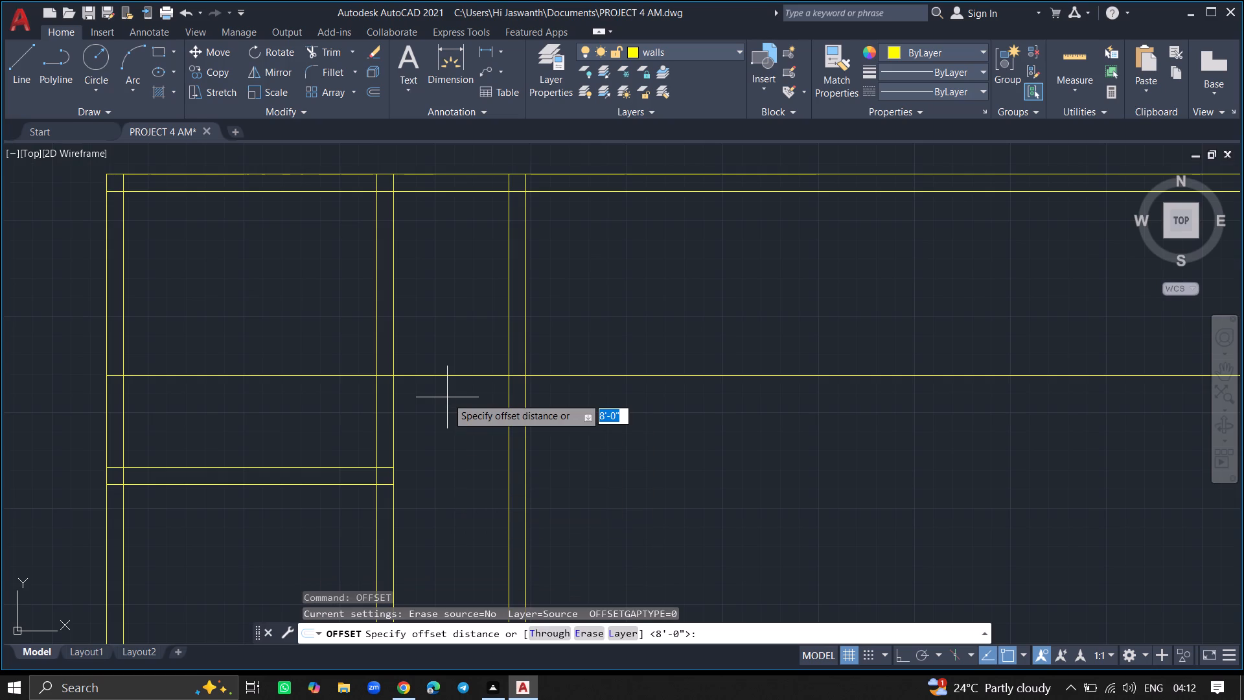
pyautogui.press('9')
pyautogui.hotkey('shift', '"')
pyautogui.press('Return')
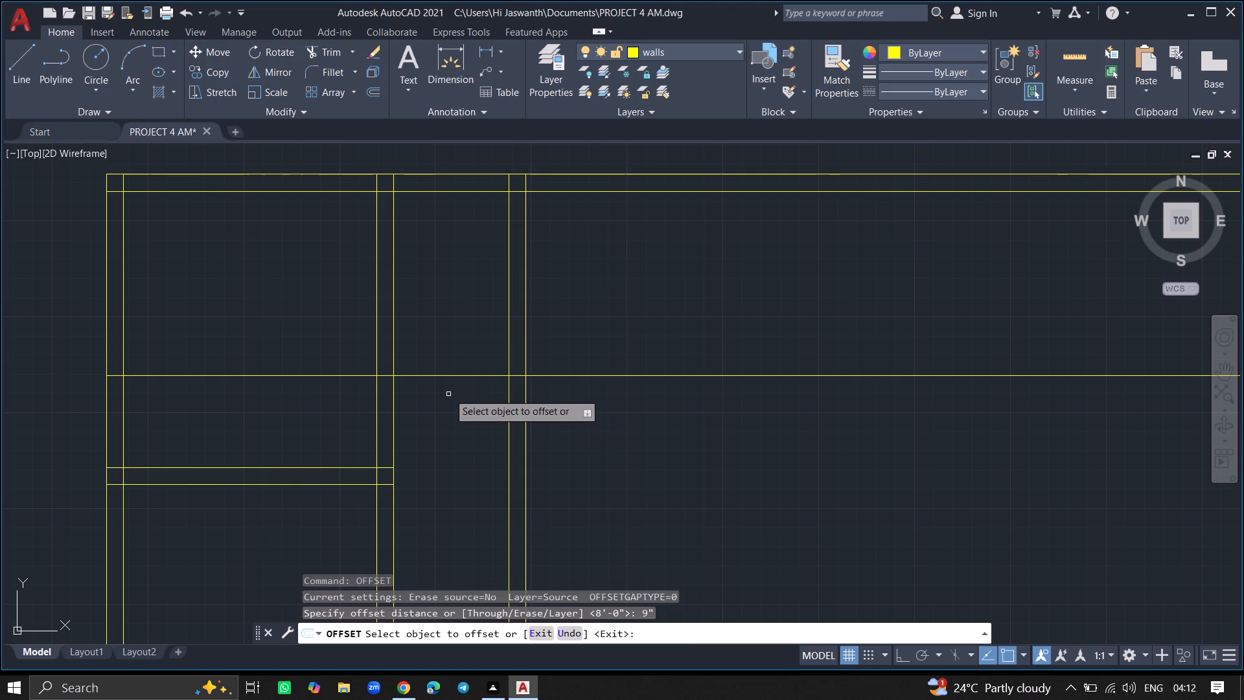
pyautogui.moveTo(452, 375); pyautogui.dragTo(452, 380)
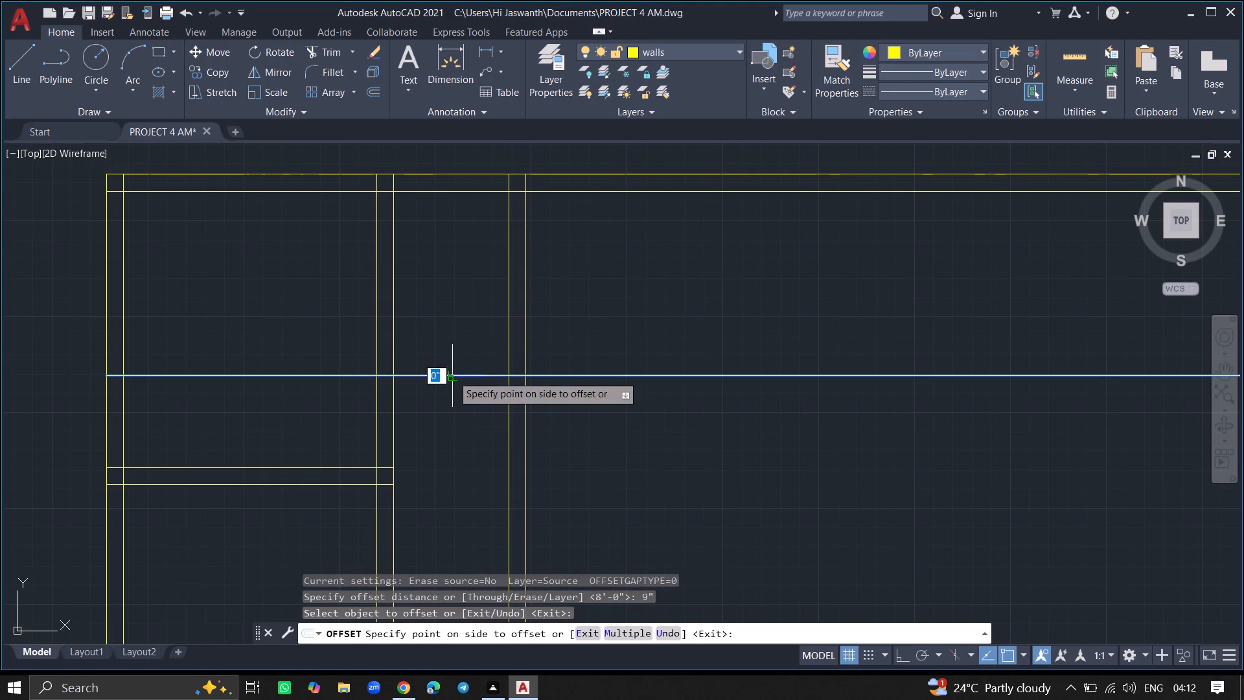
pyautogui.moveTo(452, 380); pyautogui.dragTo(444, 421)
pyautogui.click(444, 421)
pyautogui.press('Return')
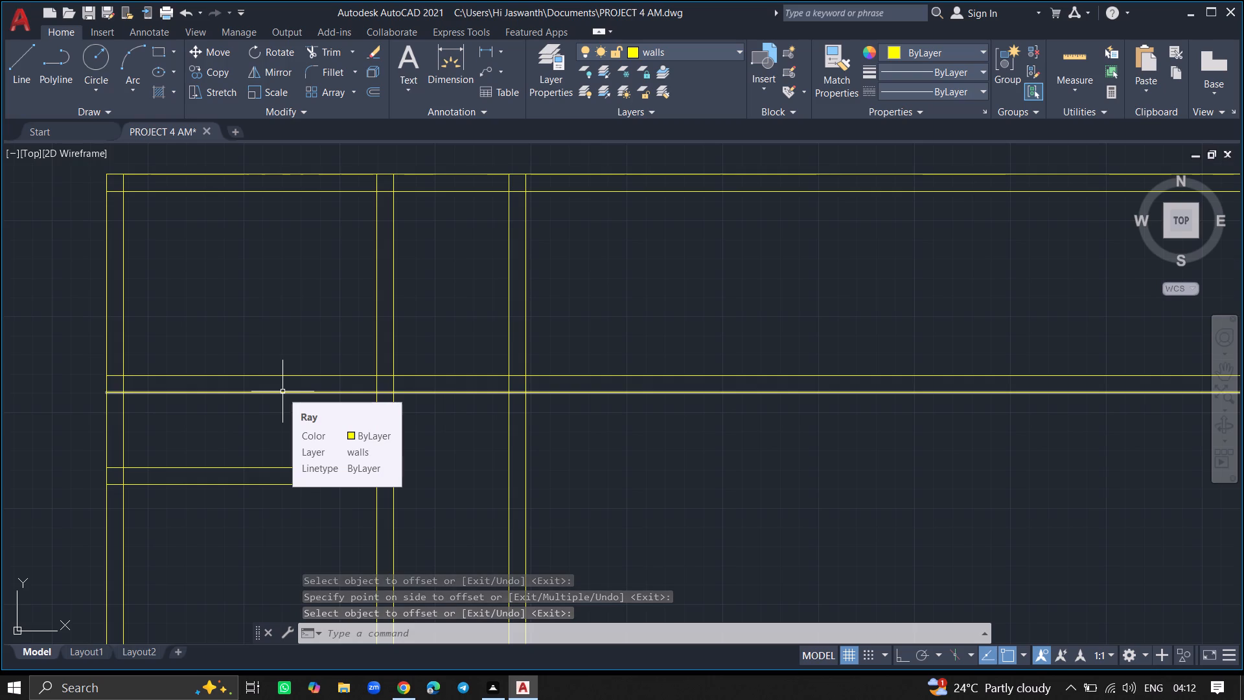
# Trim both lines of the narrow room's bottom wall out of the first room, back to the first partition's left face.
pyautogui.write('TRIM')
pyautogui.press('Return')
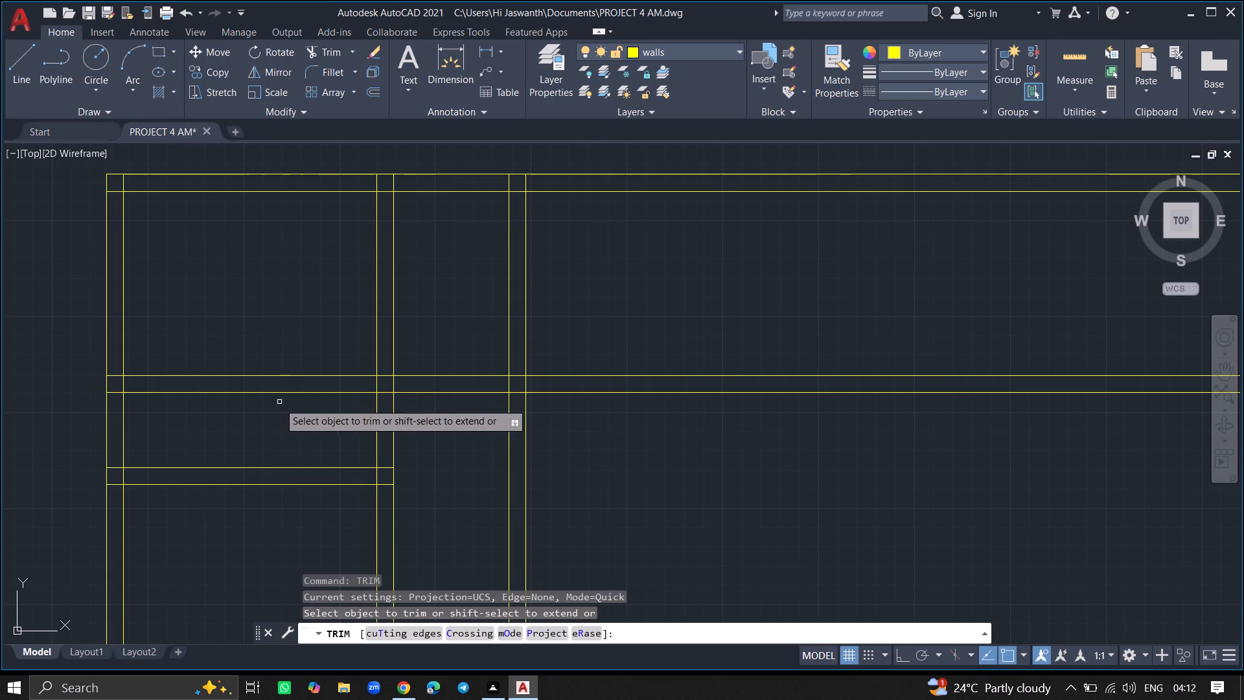
pyautogui.click(112, 399)
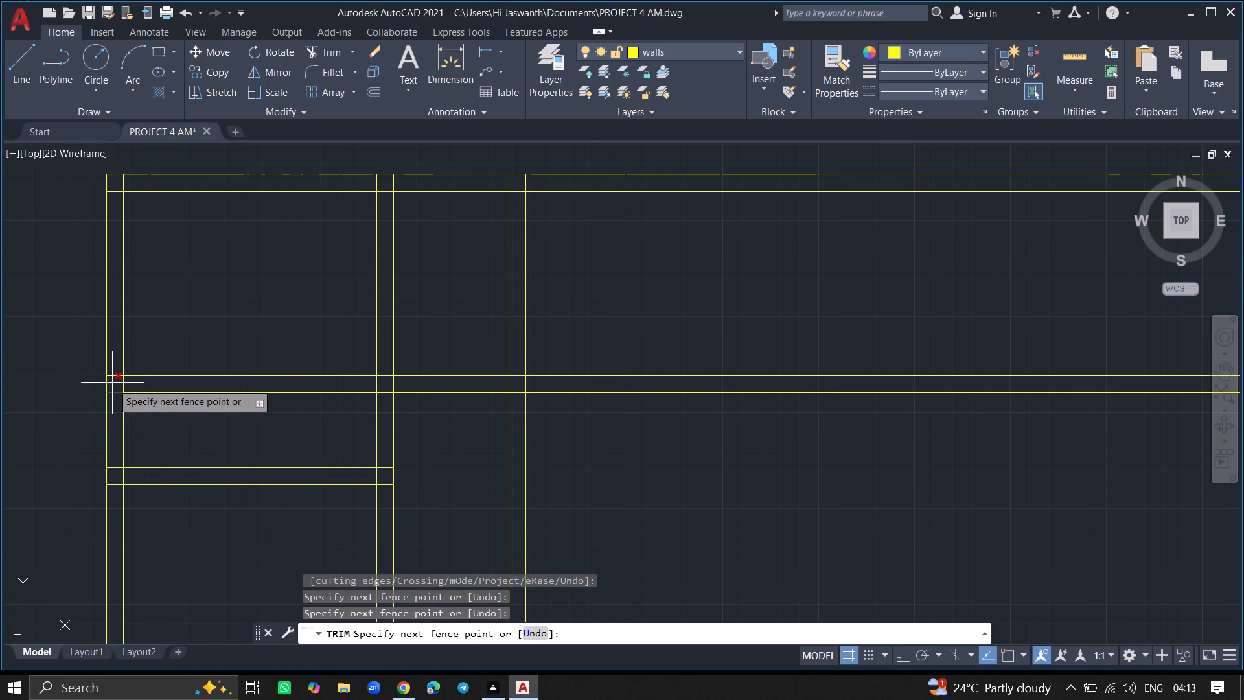
pyautogui.click(112, 383)
pyautogui.click(112, 373)
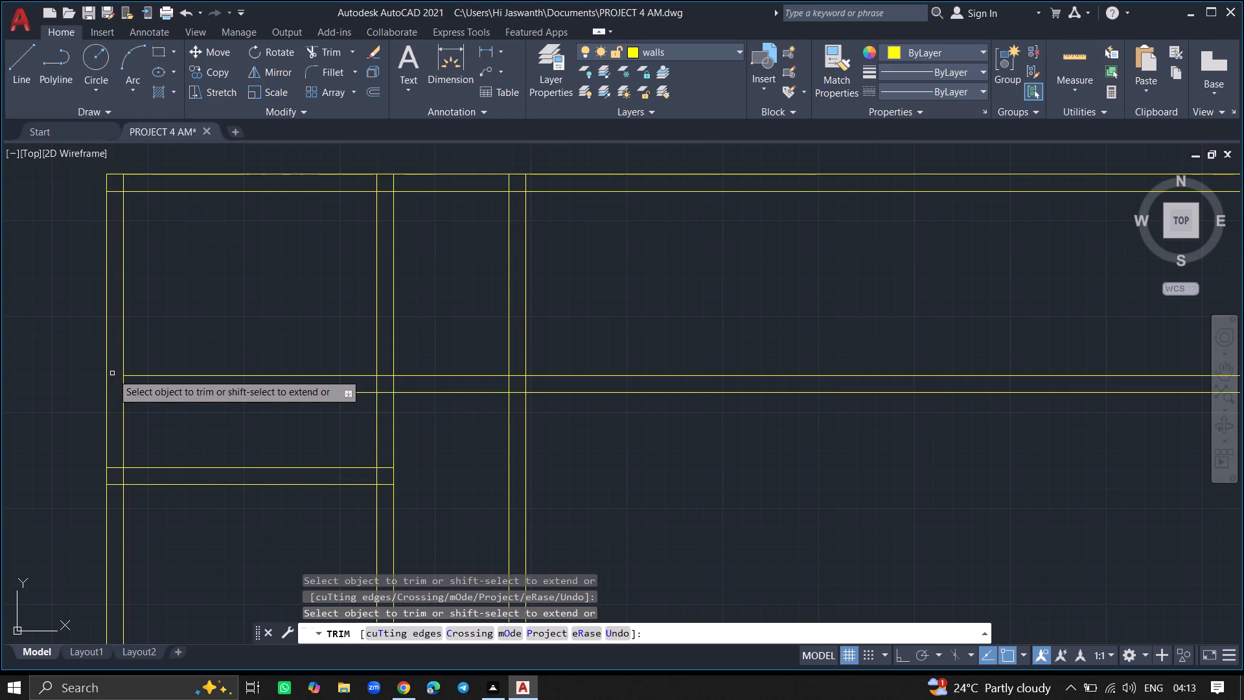
pyautogui.click(155, 372)
pyautogui.click(155, 384)
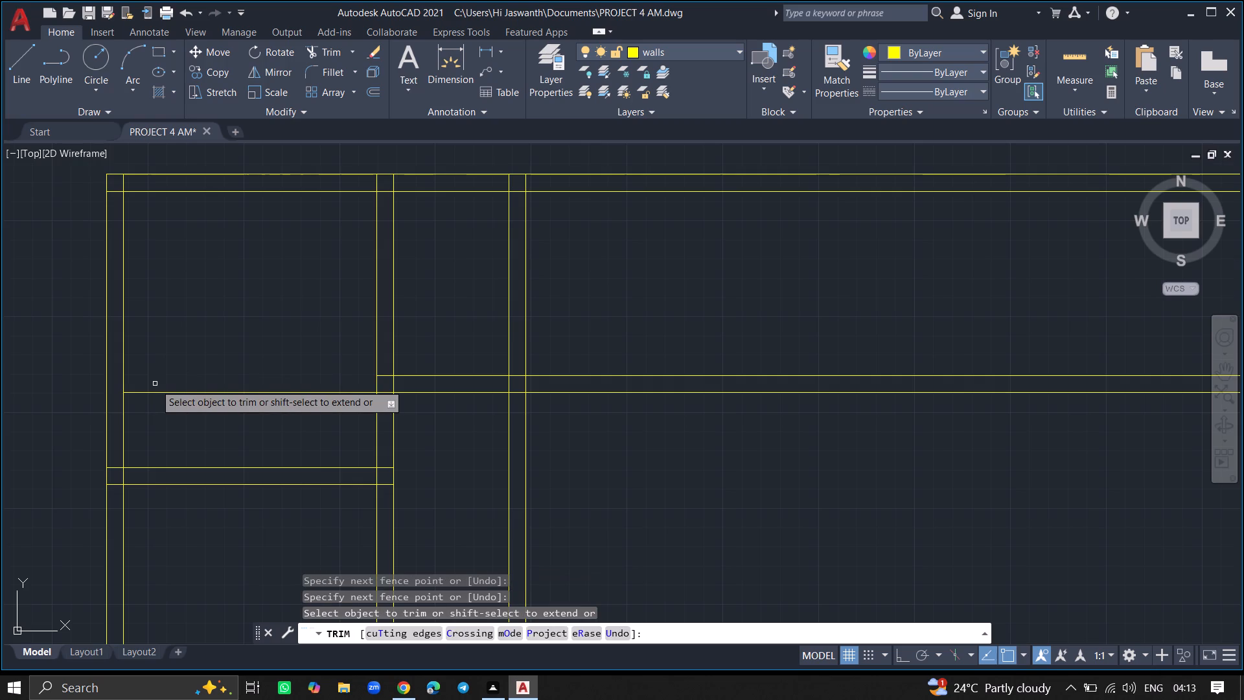
pyautogui.click(156, 395)
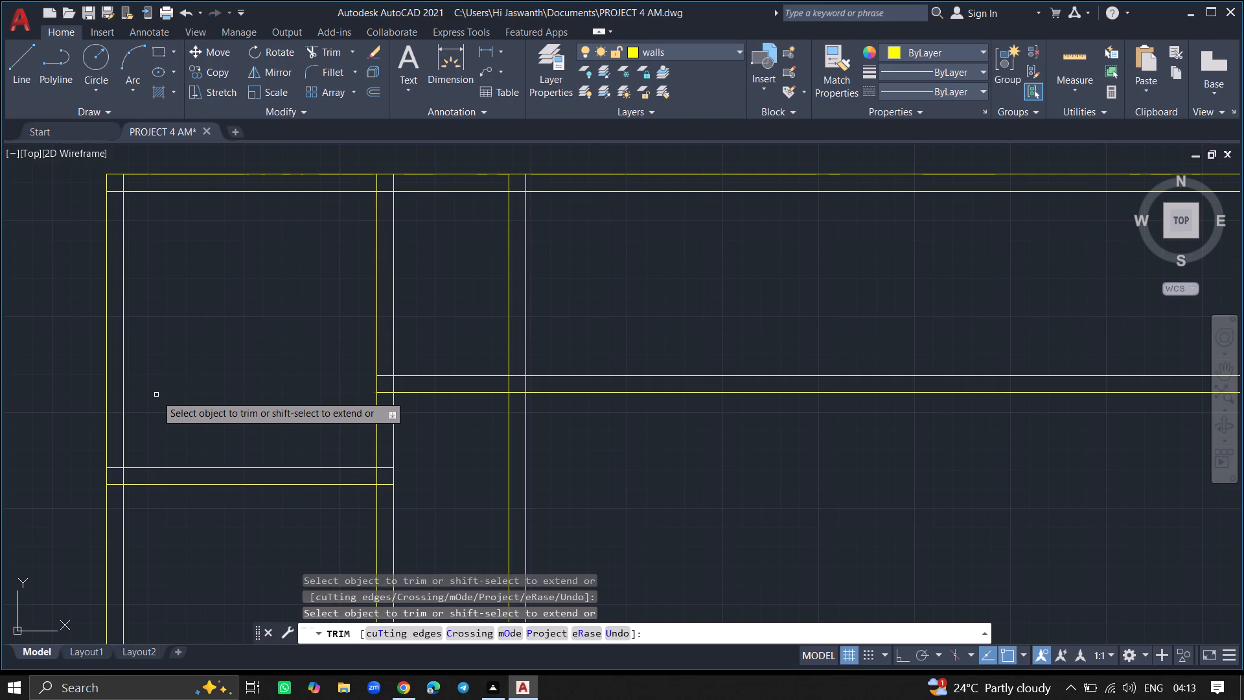
# Trim the second partition below the narrow room's bottom wall and that wall's lines beyond the partition to form a closed corner.
pyautogui.click(507, 464)
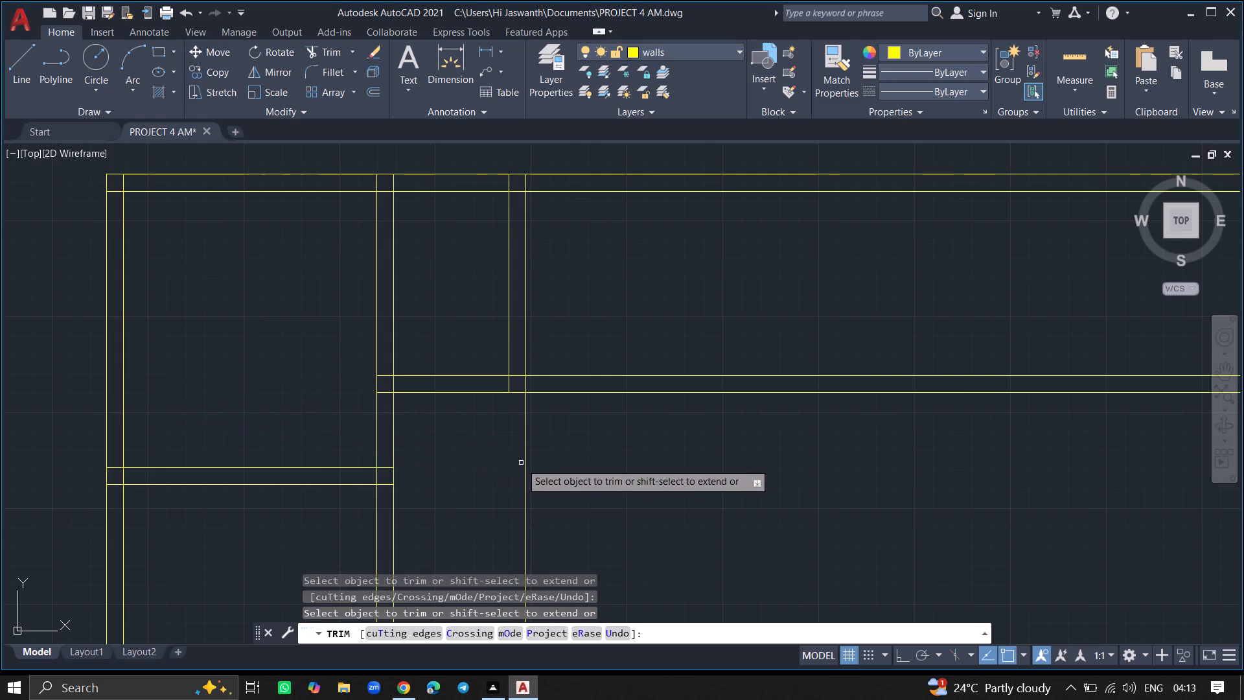
pyautogui.click(524, 463)
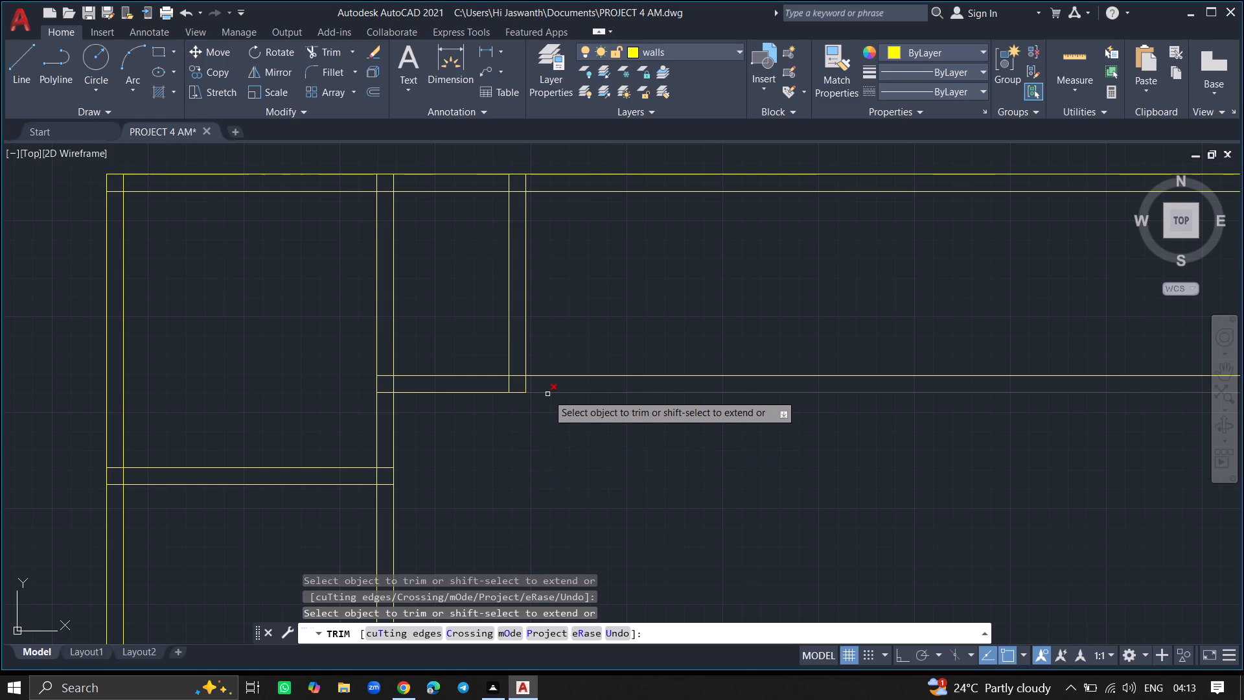
pyautogui.click(547, 394)
pyautogui.click(553, 377)
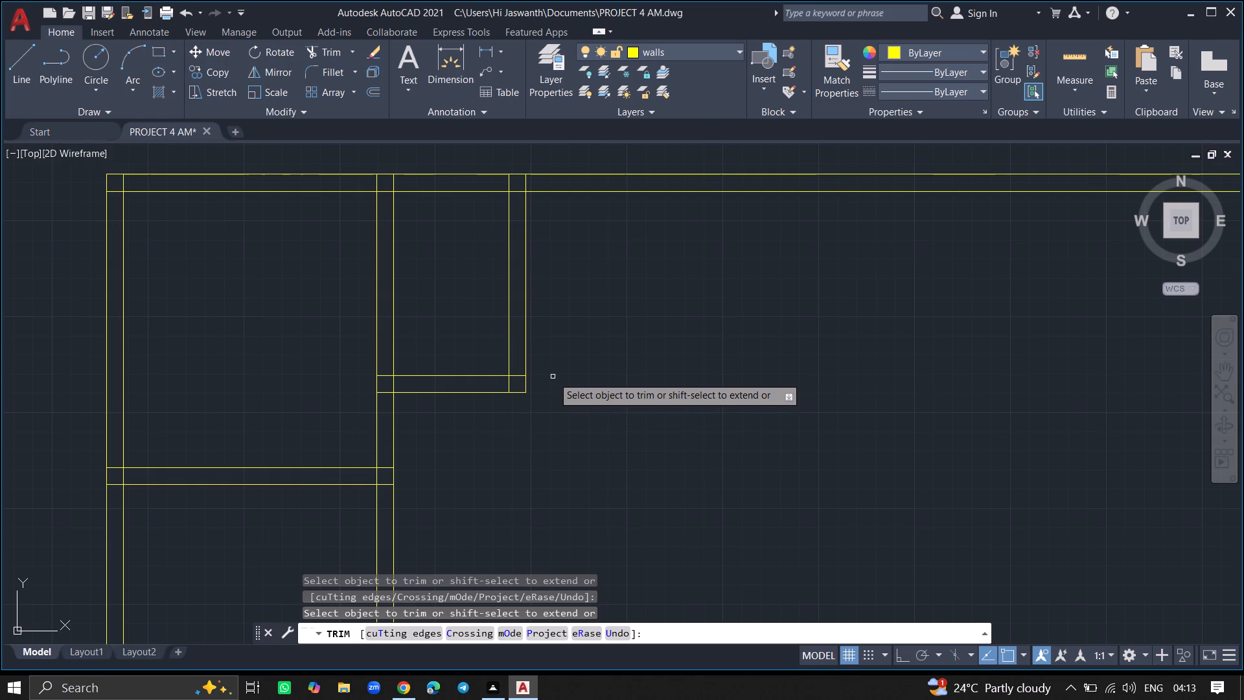
pyautogui.press('Return')
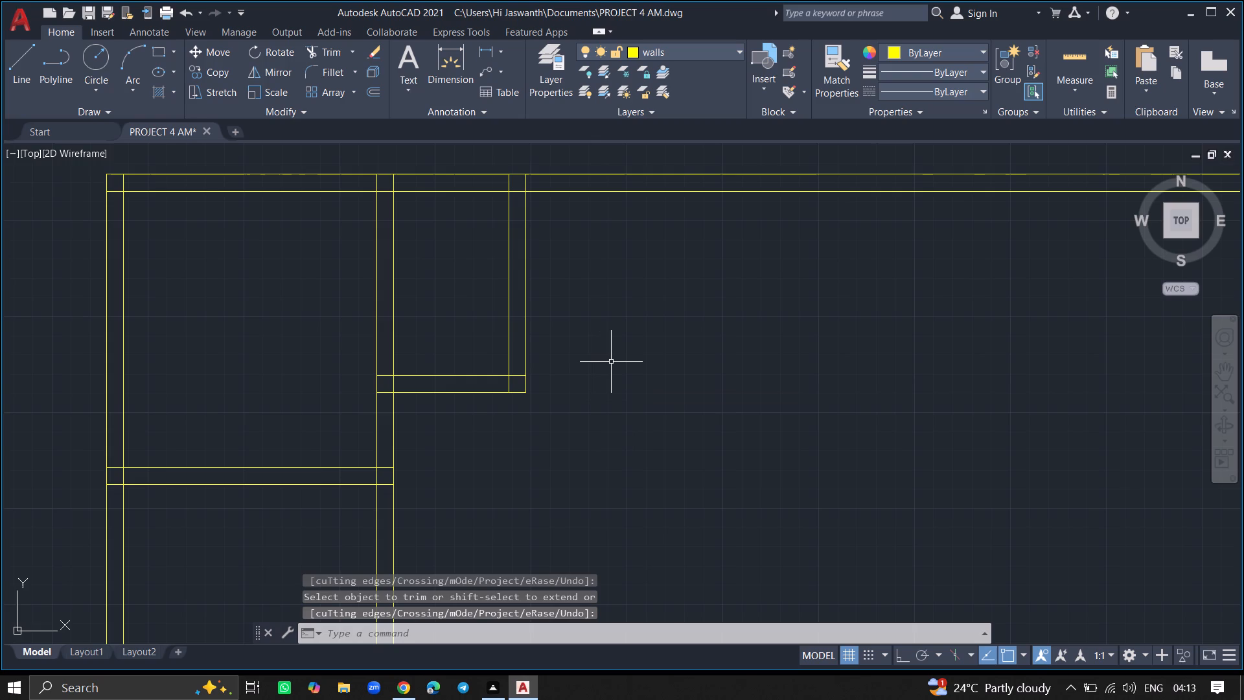
# Save the drawing.
pyautogui.hotkey('ctrl', 's')
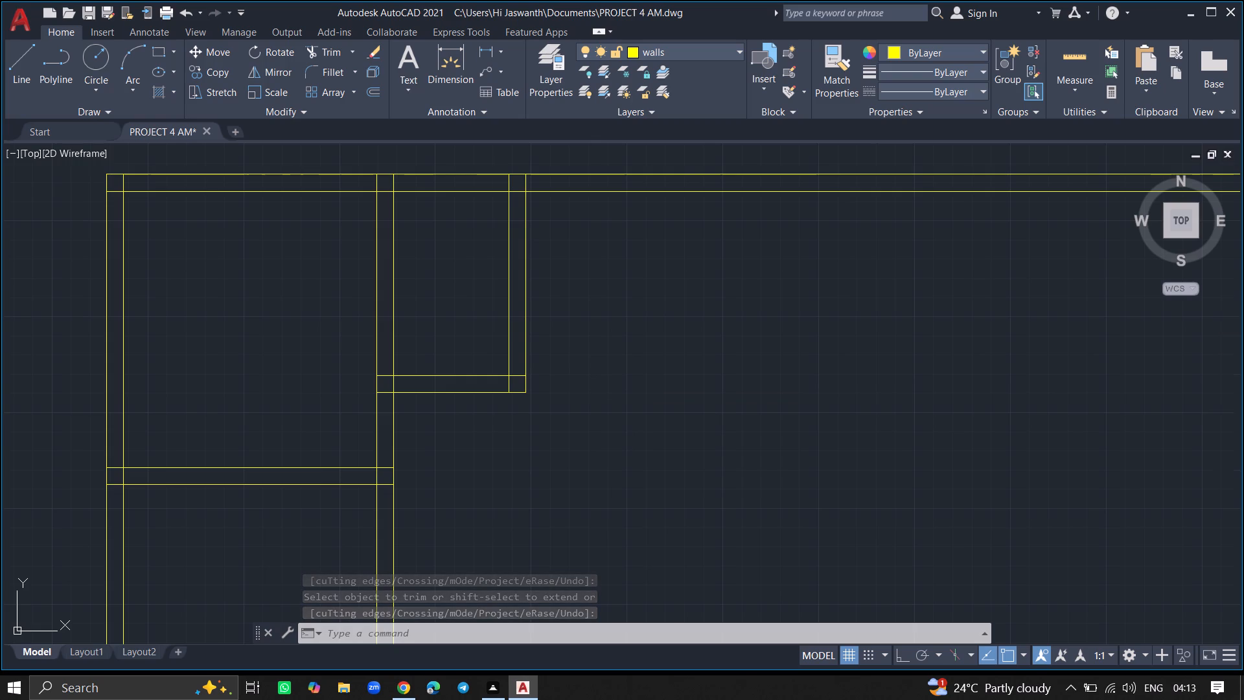
pyautogui.hotkey('ctrl', 's')
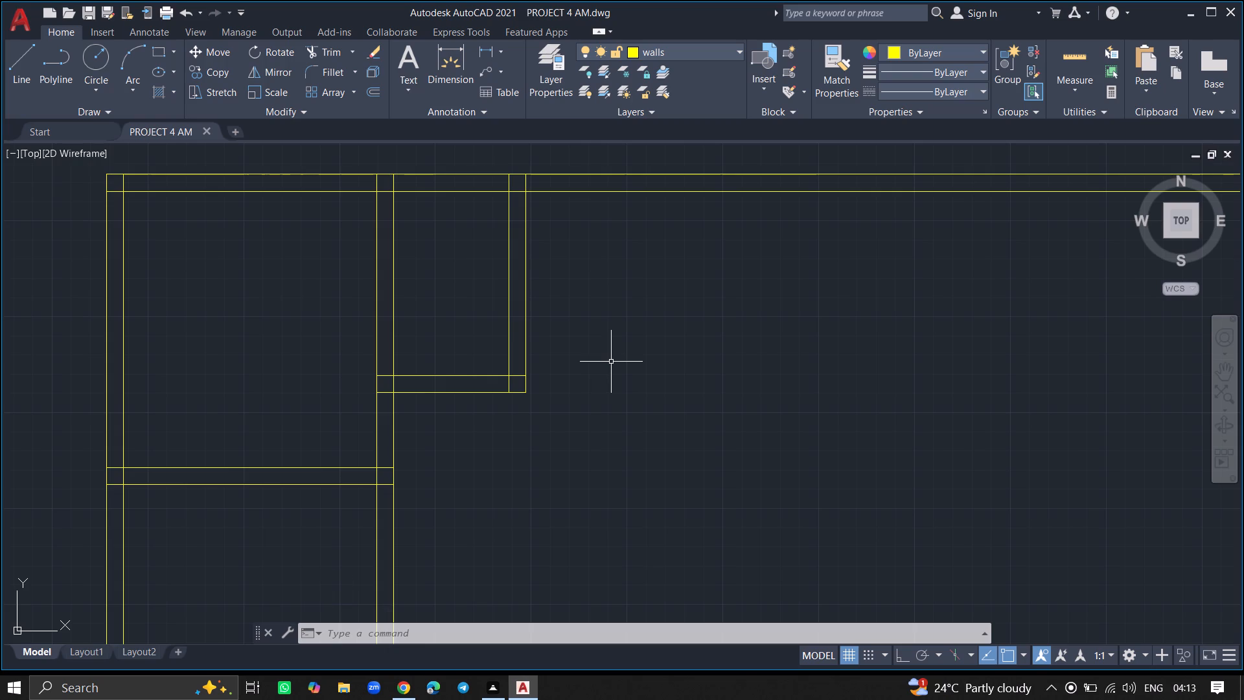
# Offset the right face of the second vertical partition 5' to the right to mark the next narrow room's width.
pyautogui.press('o')
pyautogui.write('FFSET')
pyautogui.press('Return')
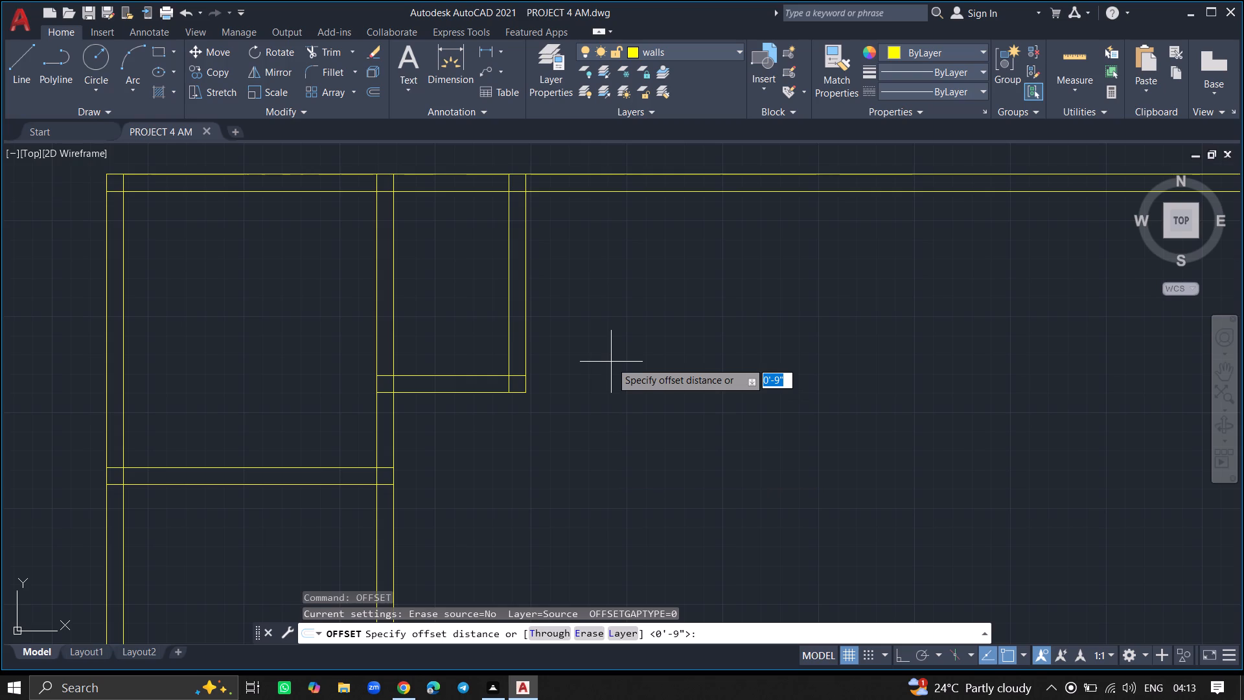
pyautogui.write("5'")
pyautogui.press('Return')
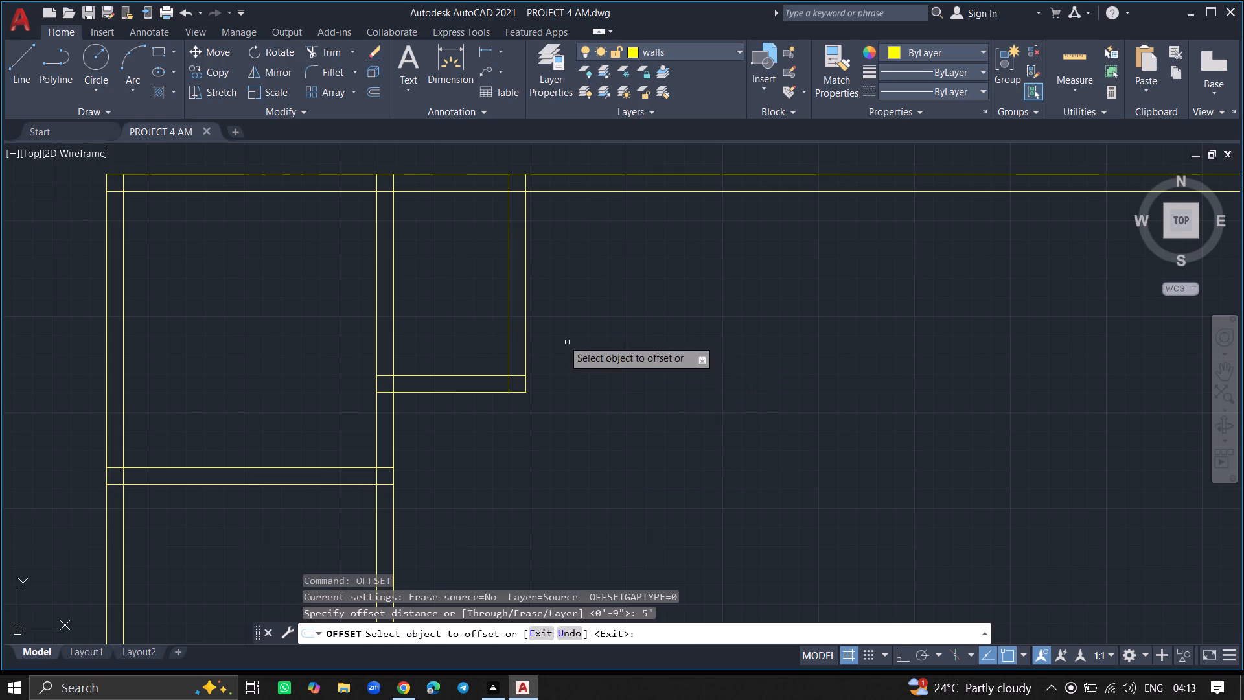
pyautogui.click(524, 324)
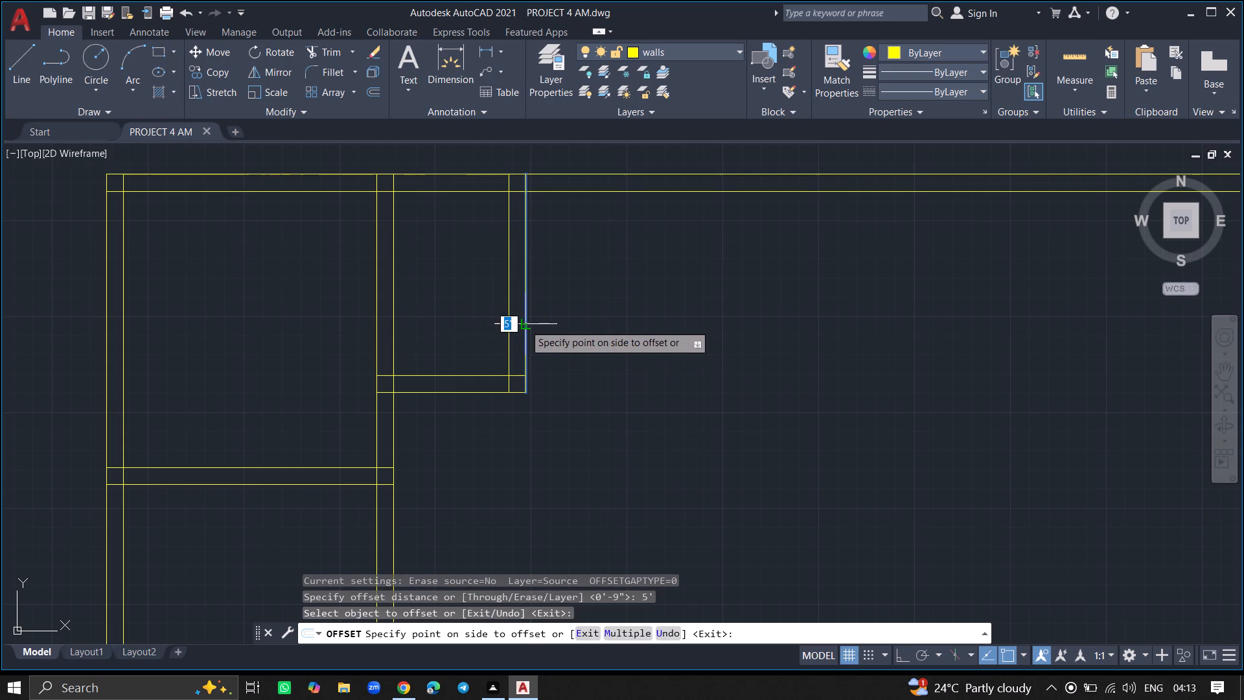
pyautogui.click(636, 339)
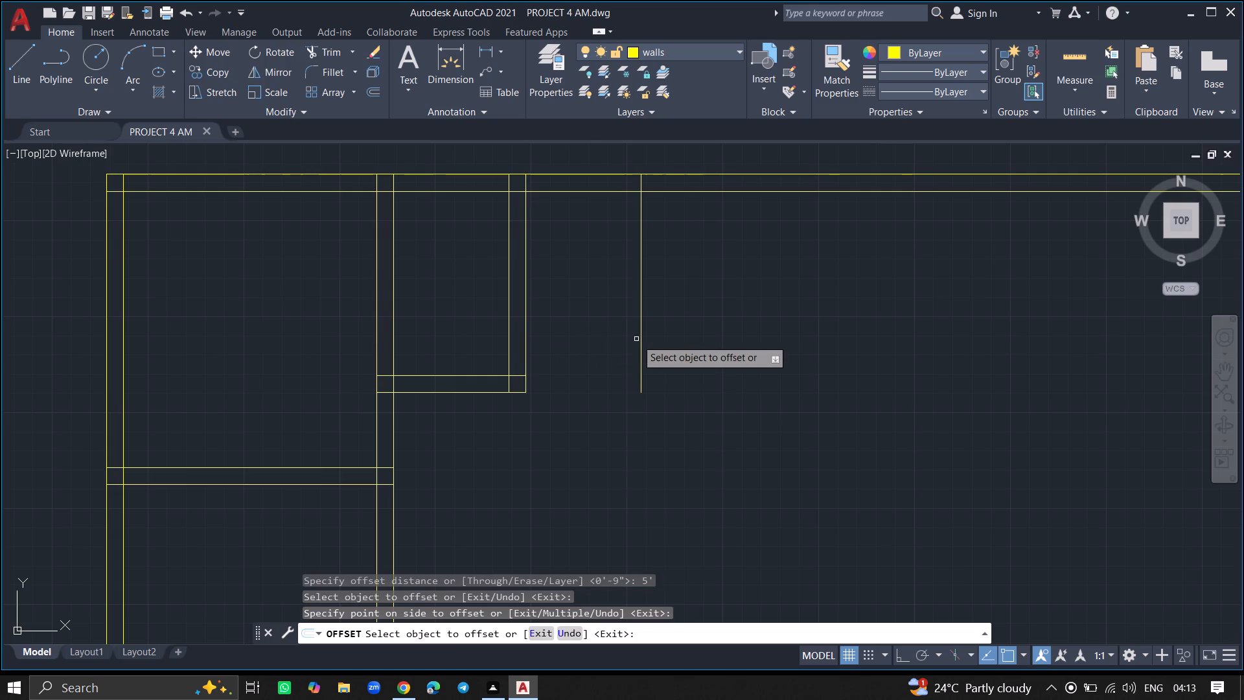
pyautogui.press('Return')
# Offset the second narrow room's new right-hand vertical line 9" to the right to form the third partition wall.
pyautogui.write('OFFSET')
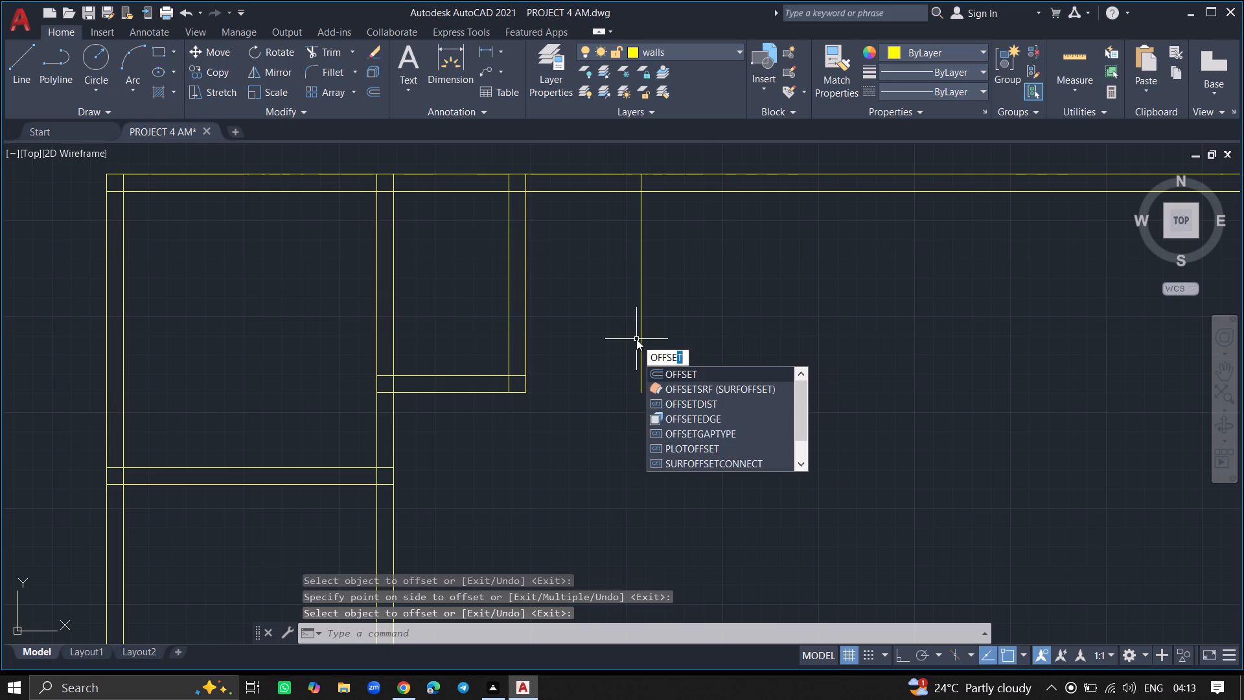
pyautogui.press('Return')
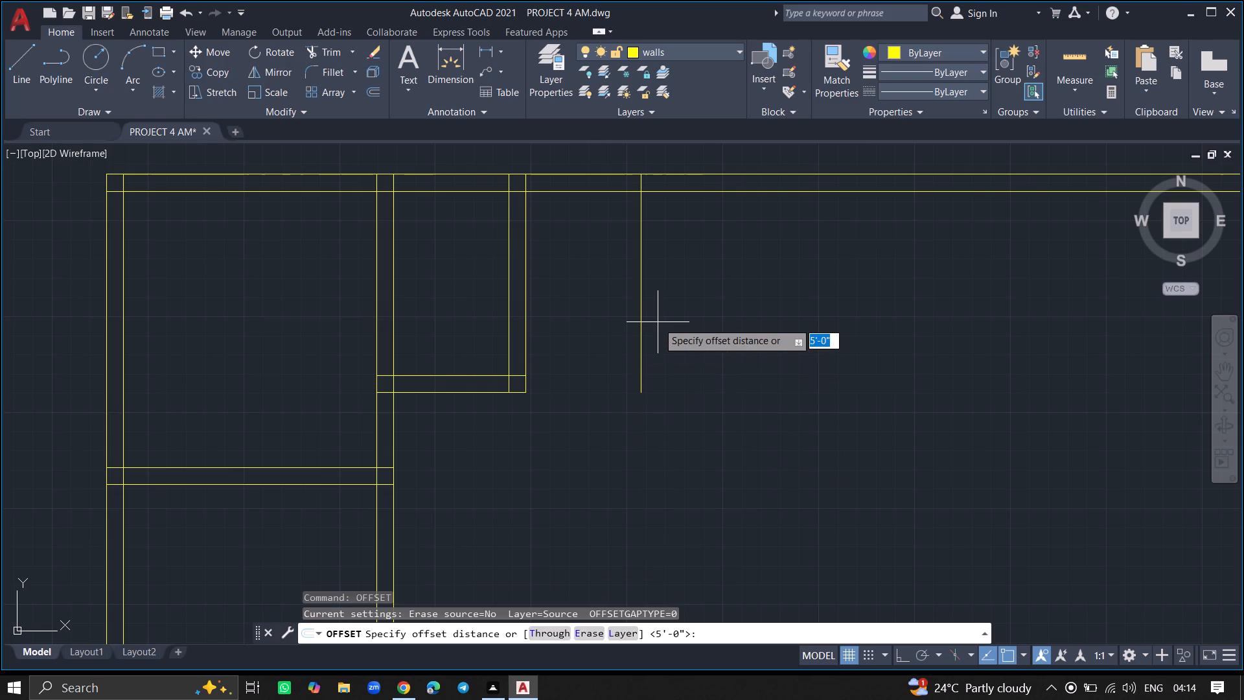
pyautogui.press('9')
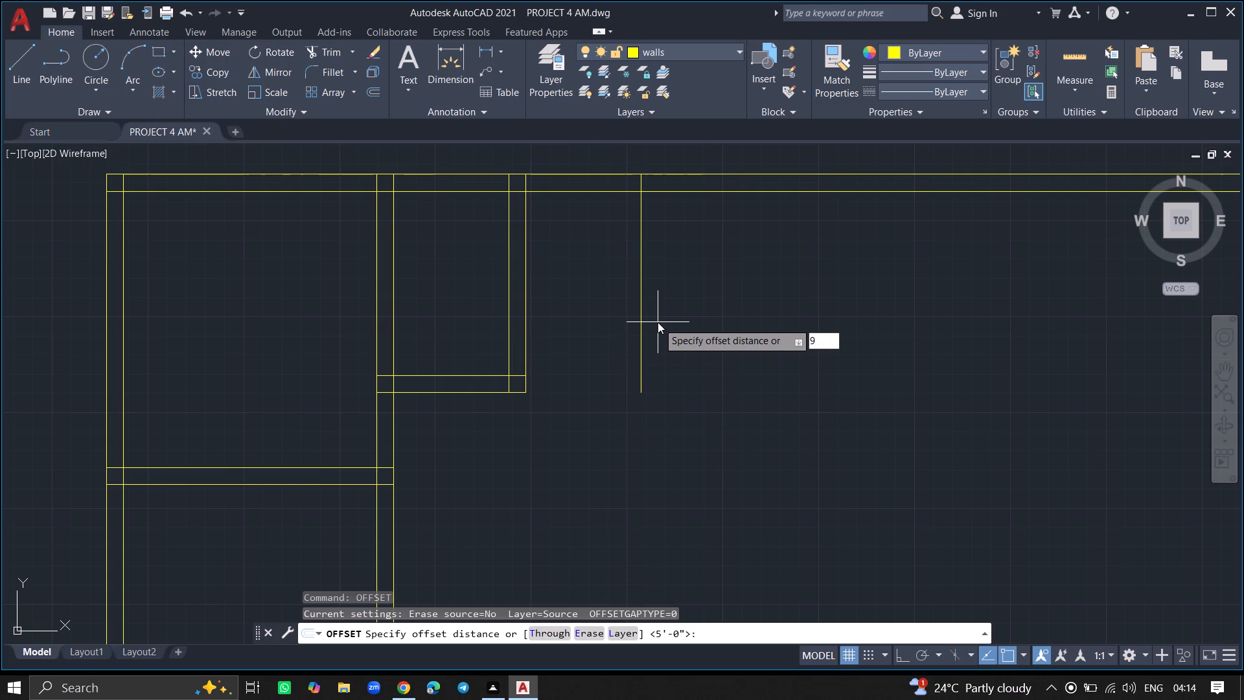
pyautogui.hotkey('shift', '"')
pyautogui.press('Return')
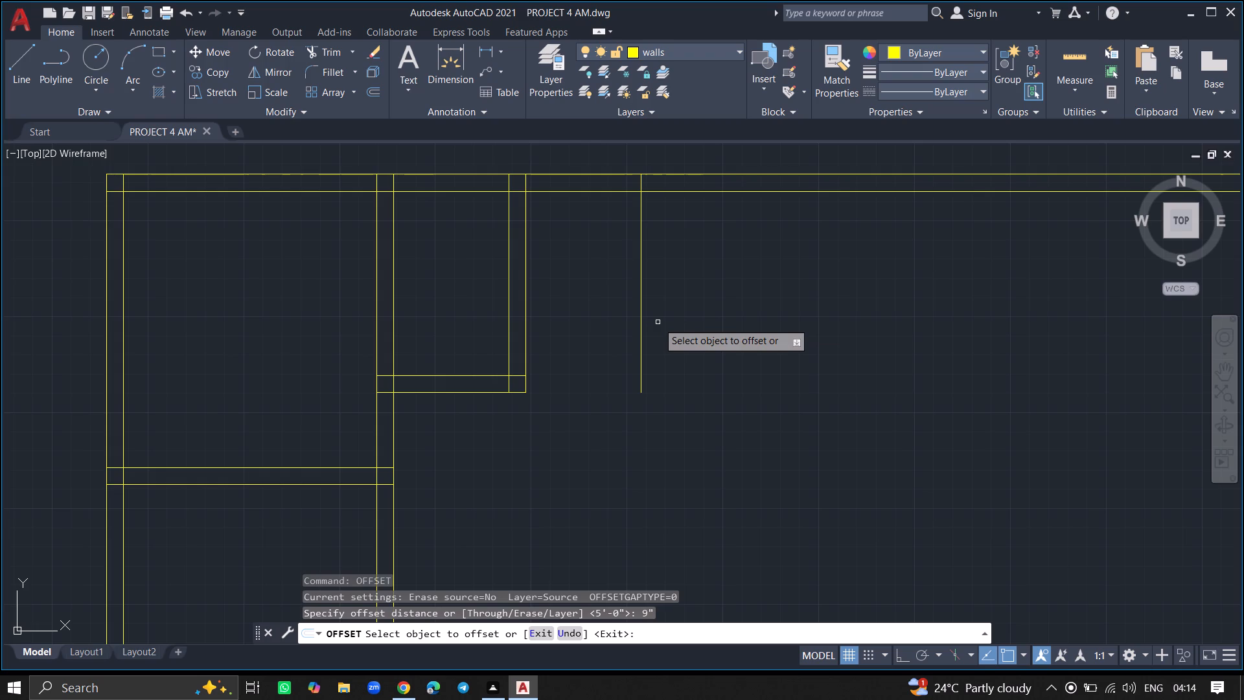
pyautogui.click(641, 323)
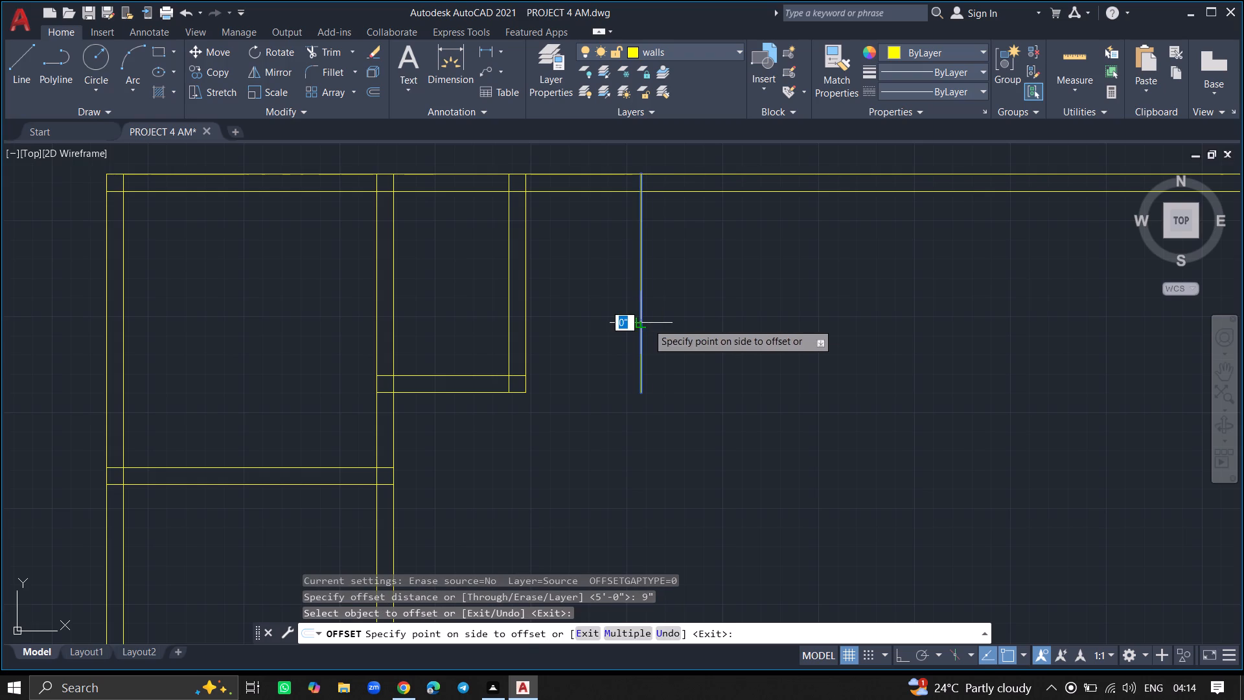
pyautogui.click(717, 318)
pyautogui.press('Return')
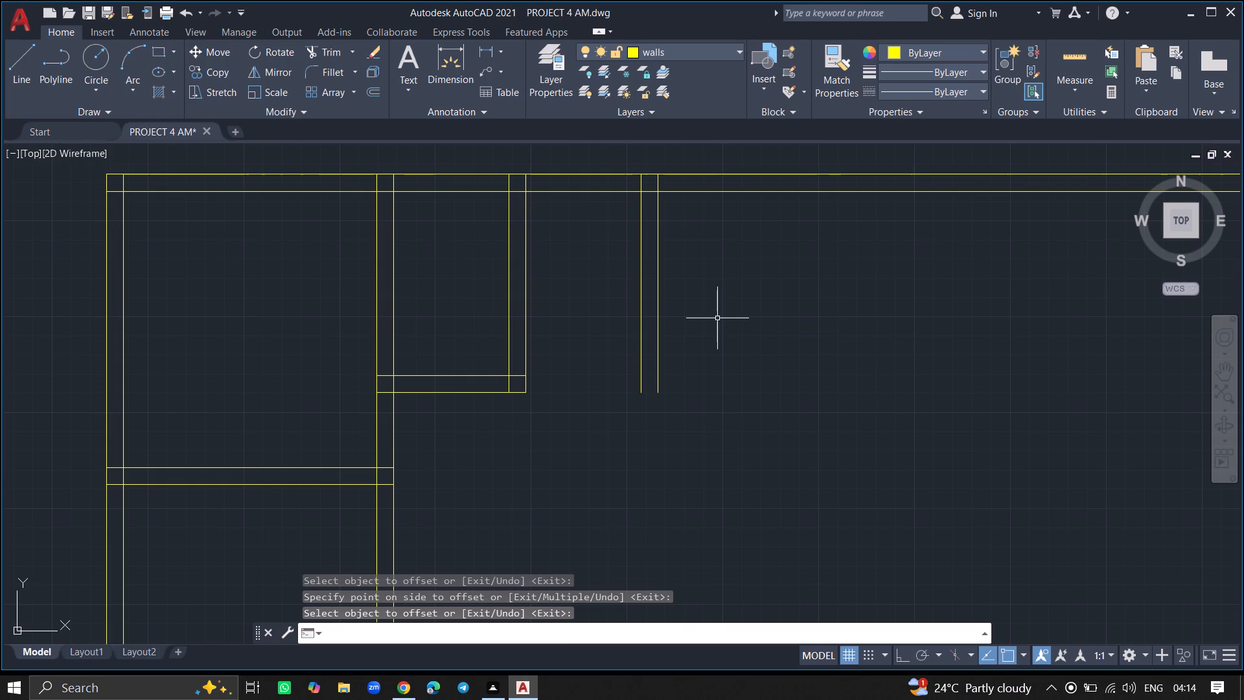
# Offset the inner horizontal line of the top wall 8' downward to mark the second narrow room's depth.
pyautogui.press('o')
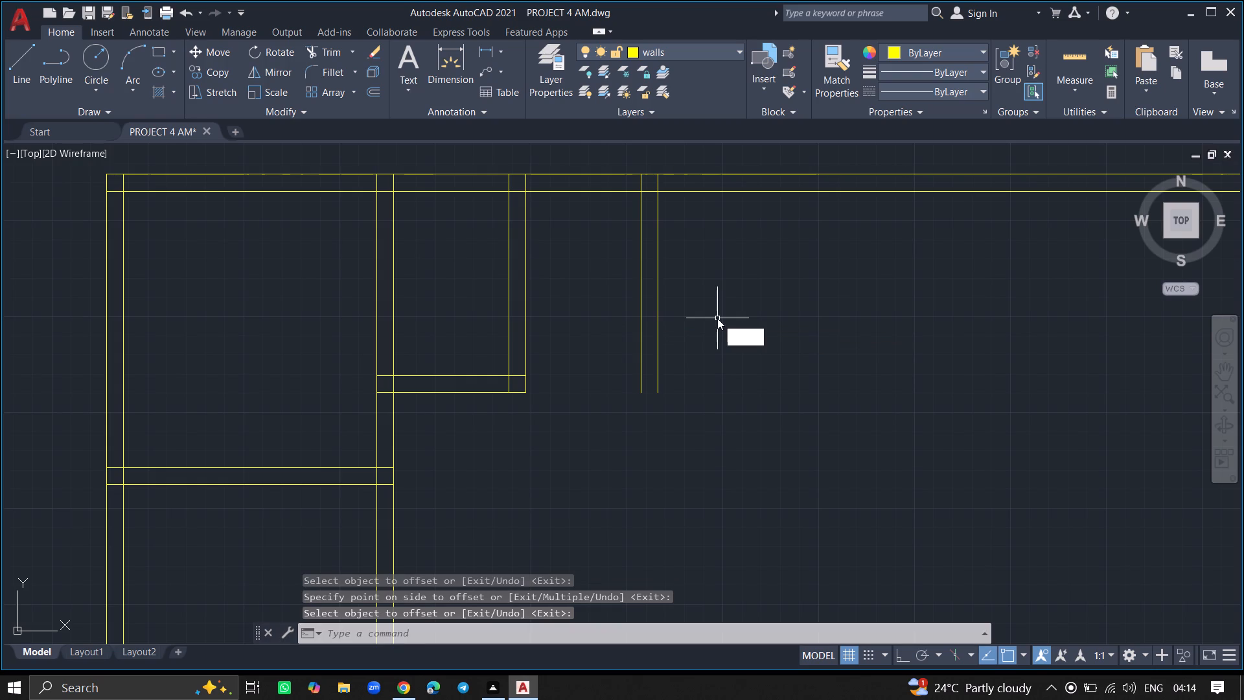
pyautogui.write('FF')
pyautogui.write('SET')
pyautogui.press('Return')
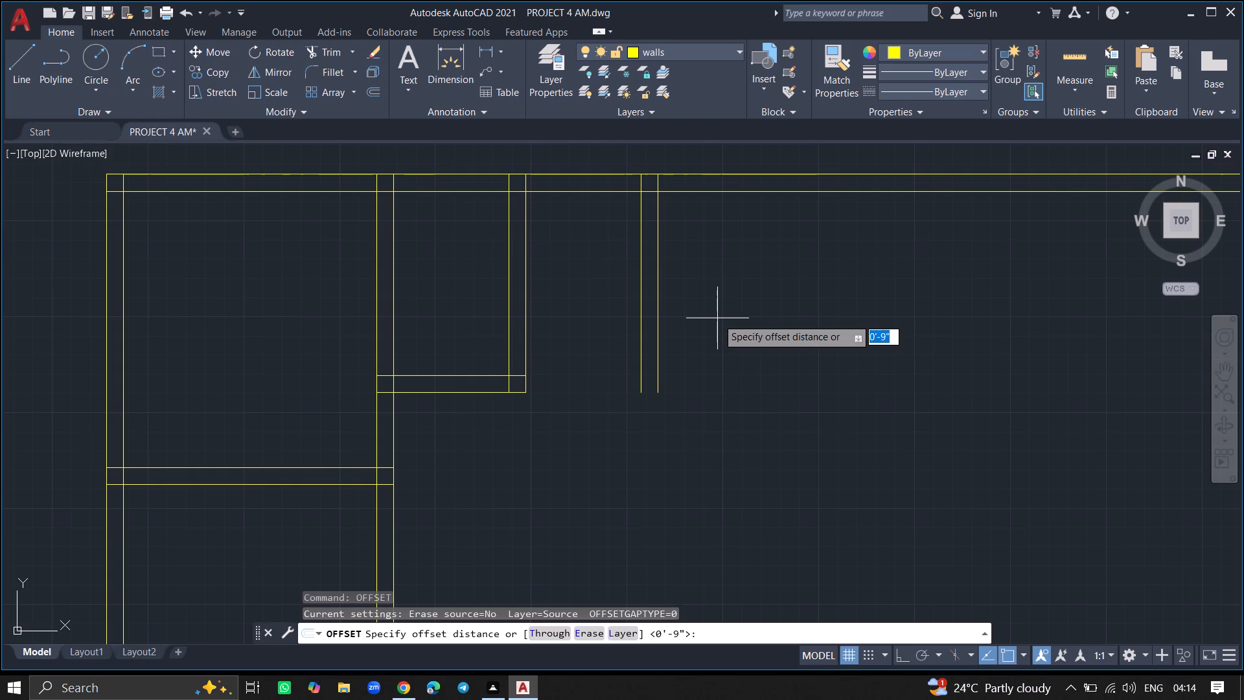
pyautogui.press('8')
pyautogui.press("'")
pyautogui.press('Return')
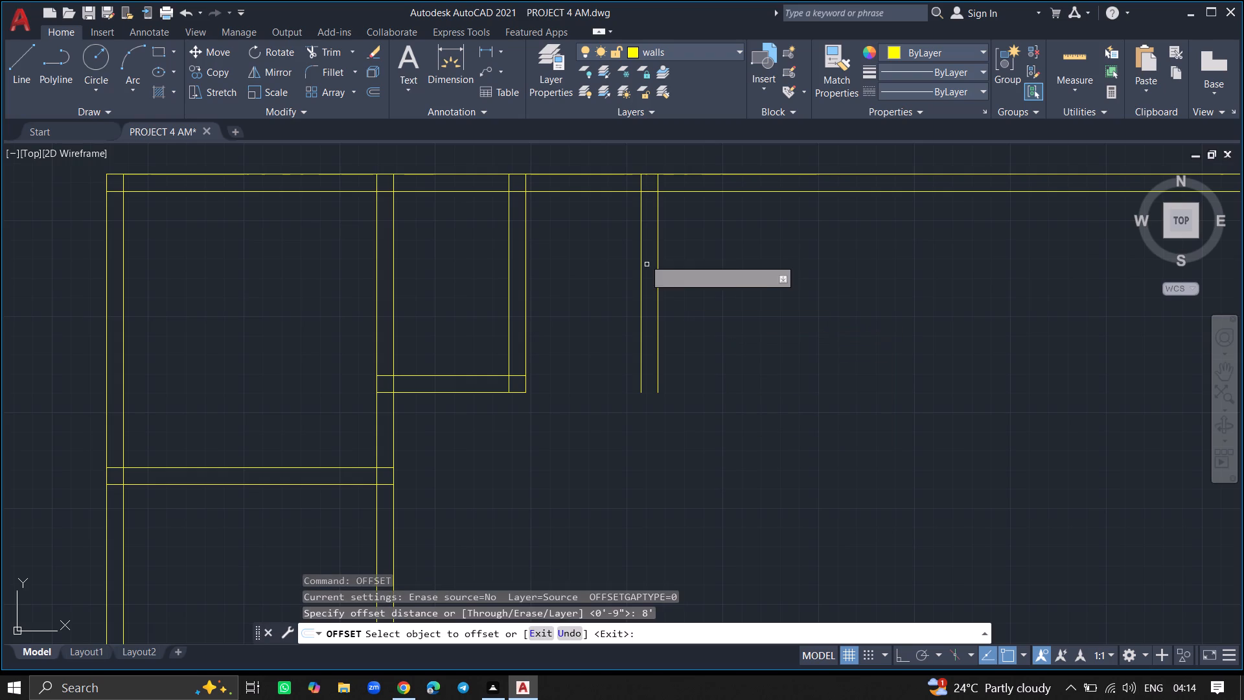
pyautogui.click(627, 194)
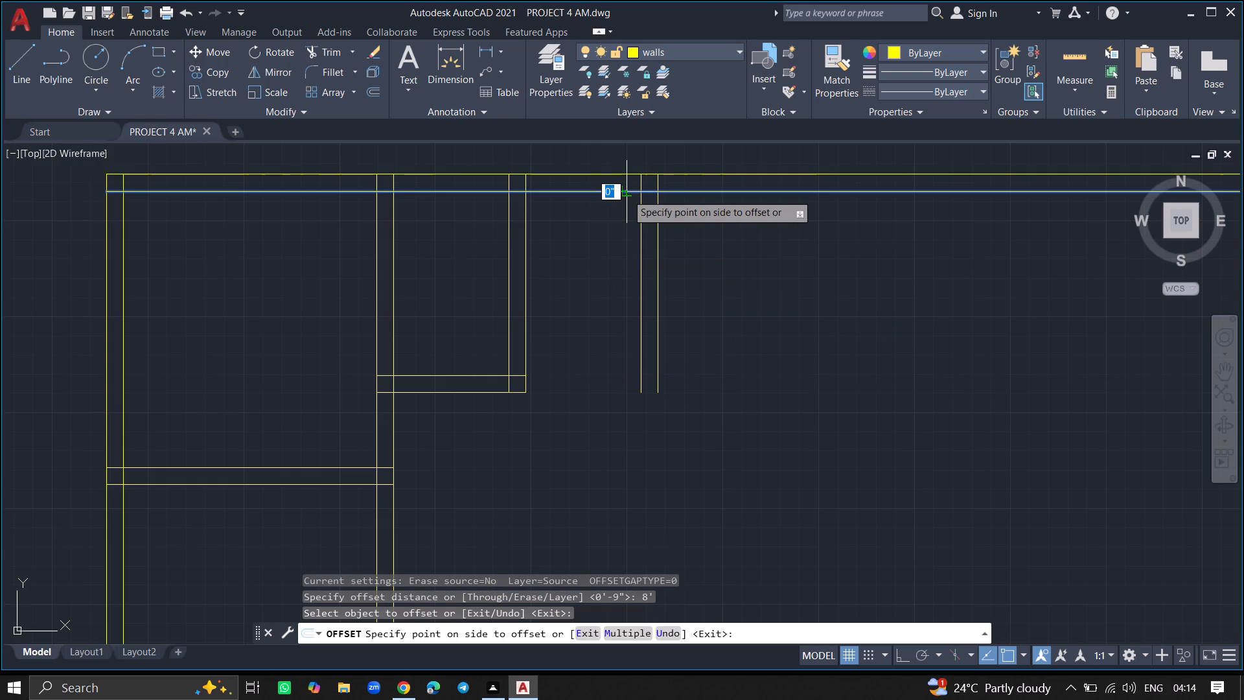
pyautogui.click(626, 238)
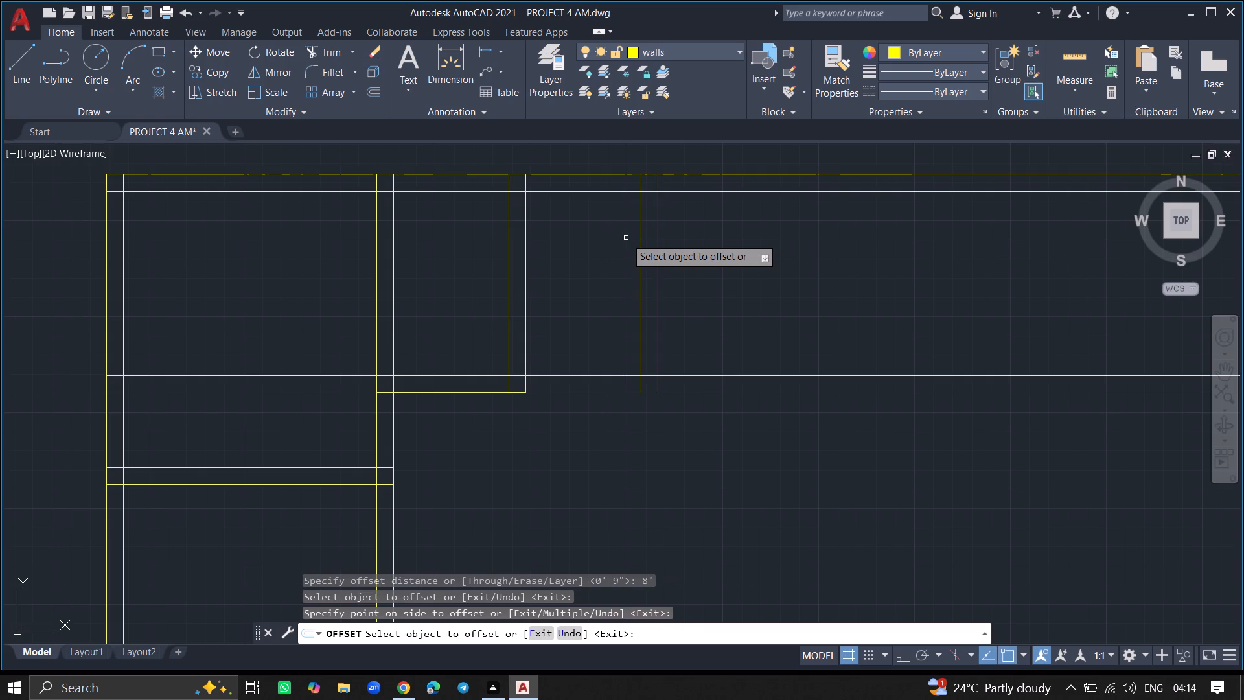
pyautogui.press('Return')
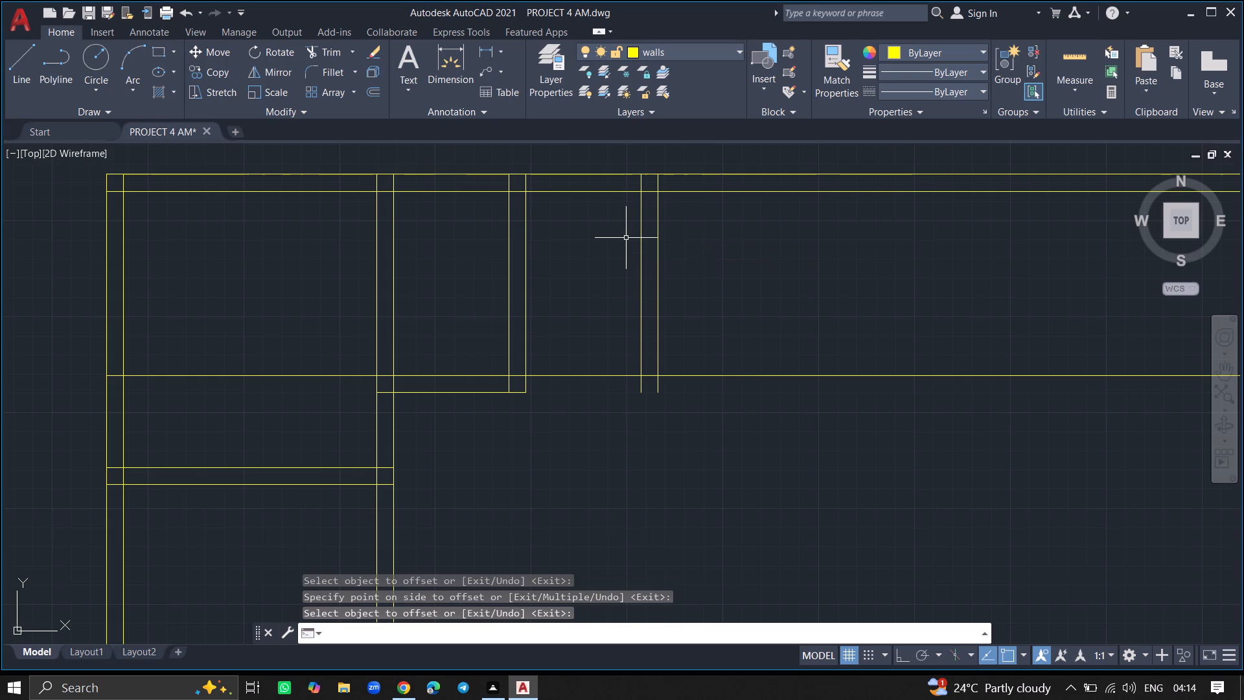
# Offset the horizontal line marking the second narrow room's depth 9" downward to form the narrow rooms' bottom wall.
pyautogui.write('OFF')
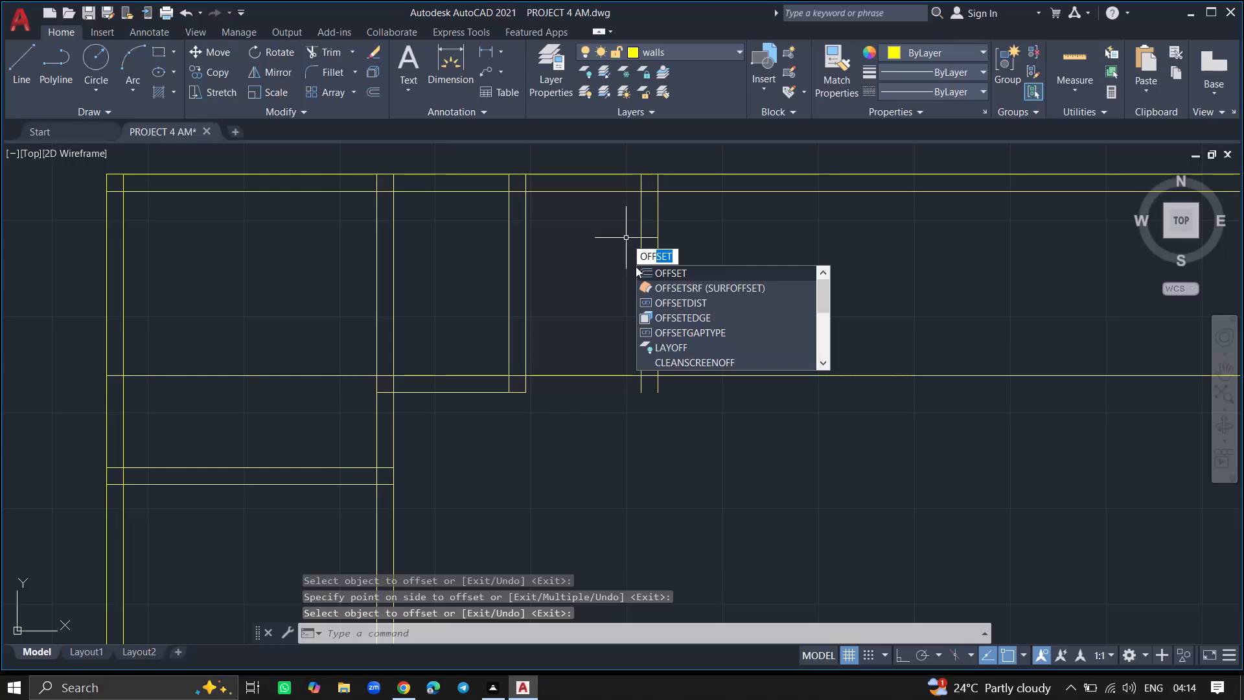
pyautogui.click(647, 272)
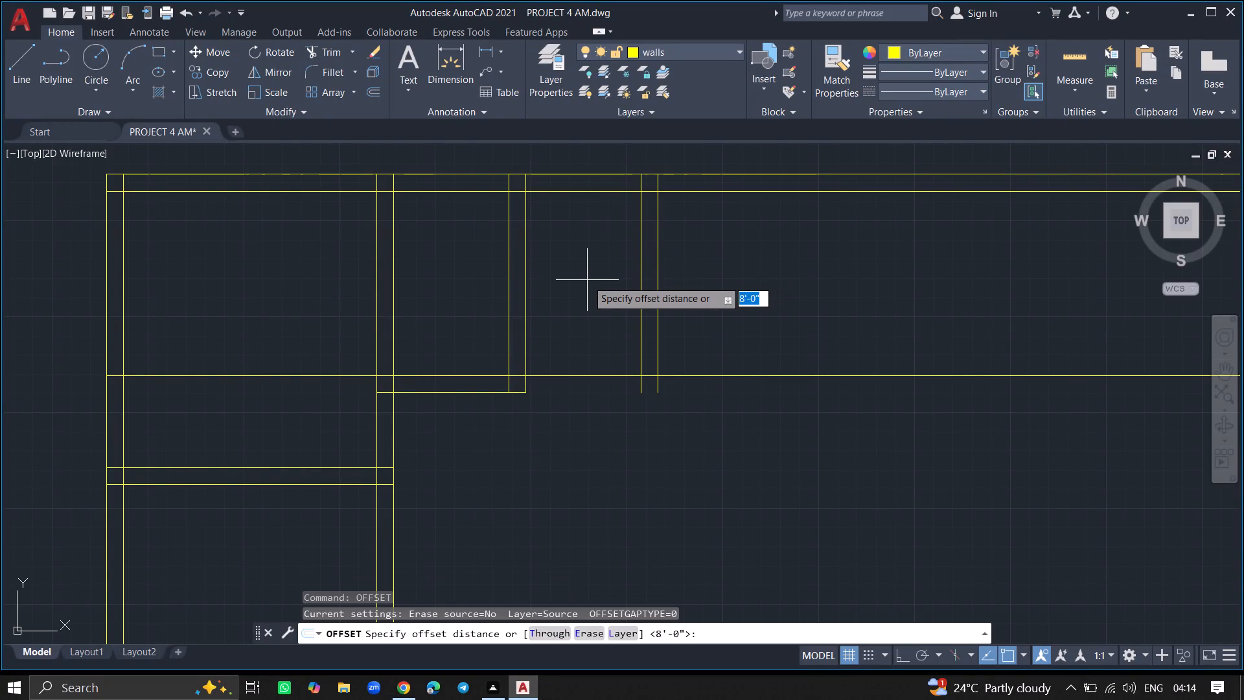
pyautogui.press('9')
pyautogui.hotkey('shift', '"')
pyautogui.press('Return')
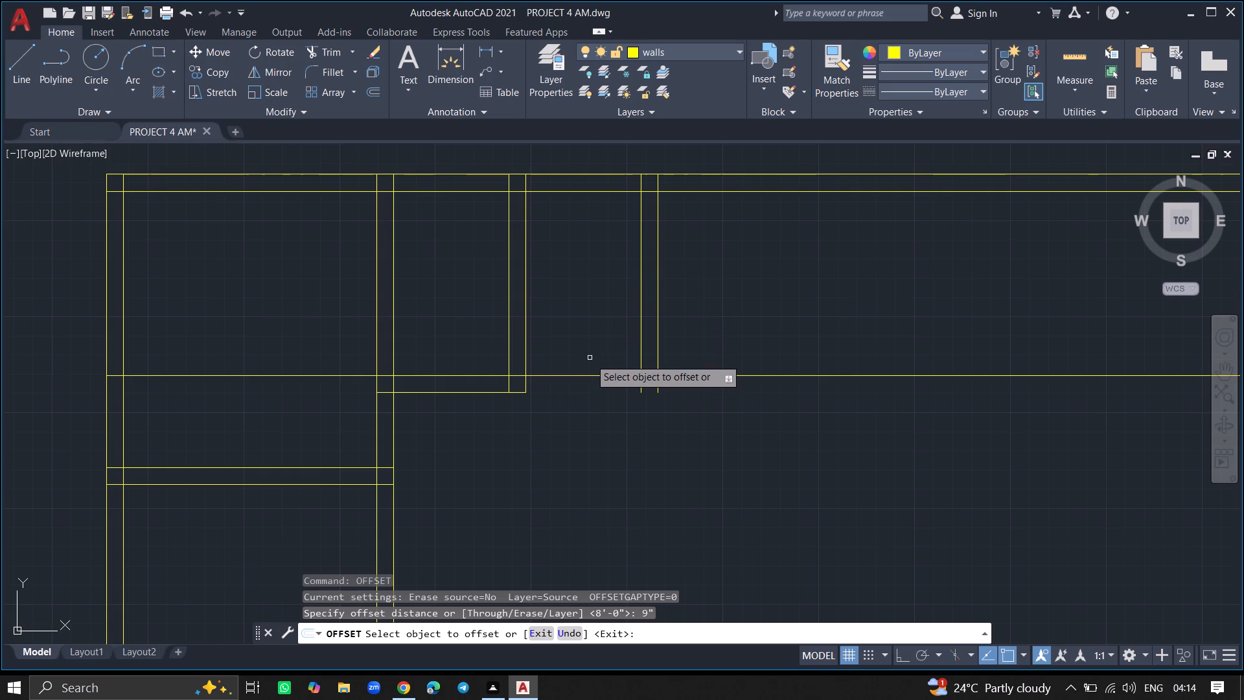
pyautogui.moveTo(590, 375); pyautogui.dragTo(593, 397)
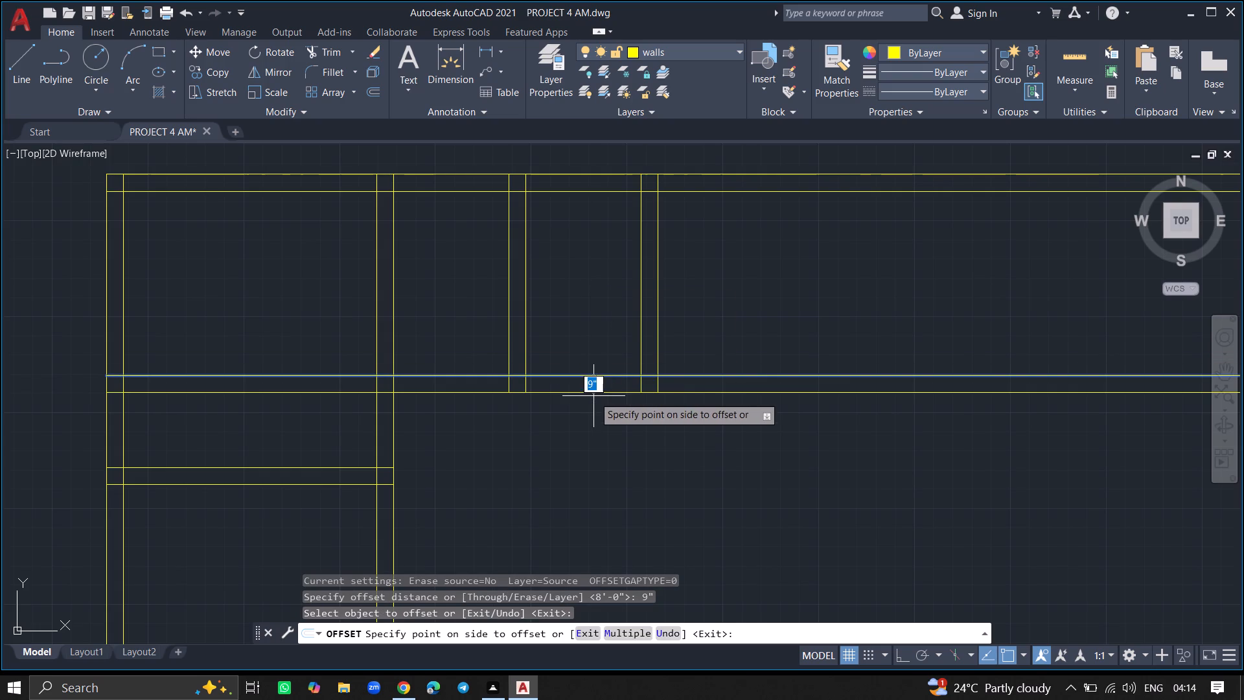
pyautogui.moveTo(593, 397); pyautogui.dragTo(593, 398)
pyautogui.click(593, 398)
pyautogui.press('Return')
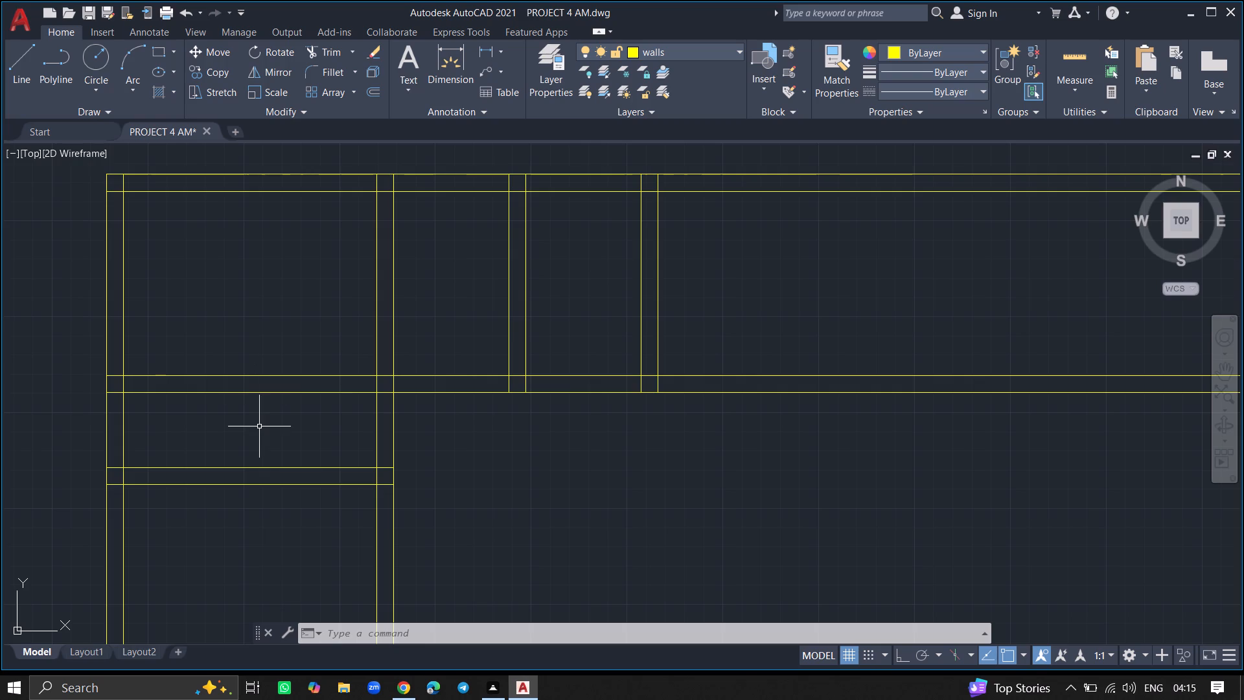
# Trim both bottom wall lines of the narrow rooms across the first room, within the left outer wall, and beyond the third partition.
pyautogui.write('TR')
pyautogui.press('Return')
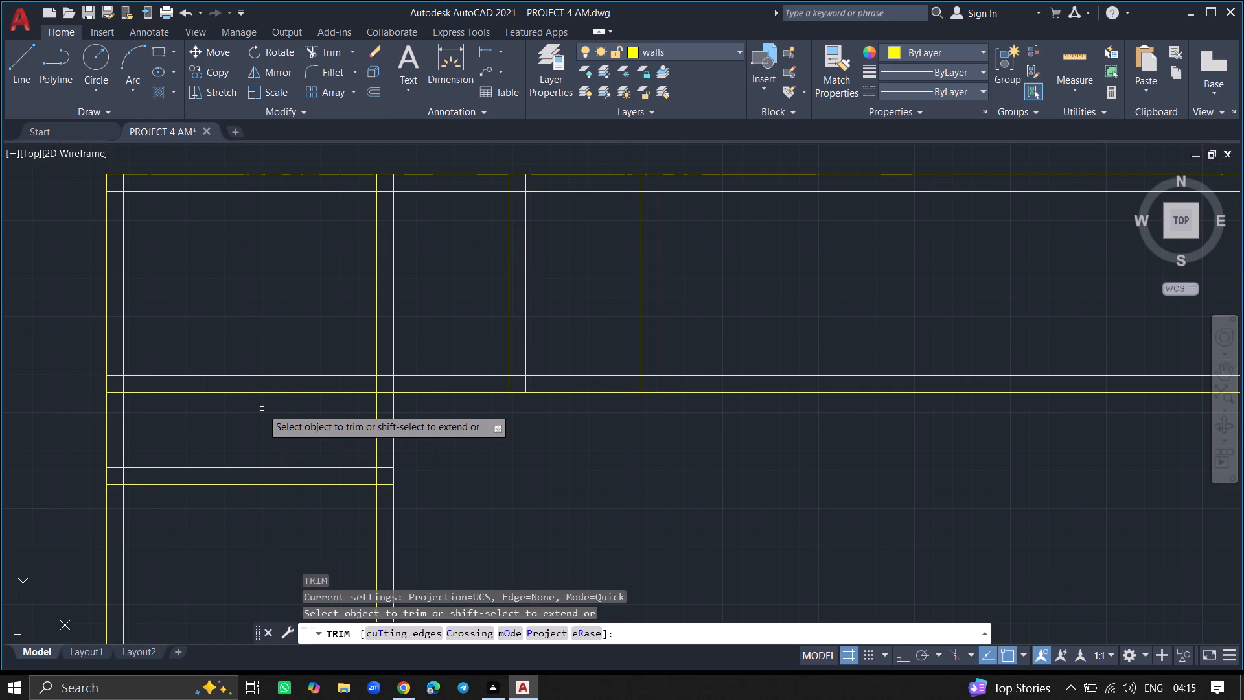
pyautogui.click(263, 393)
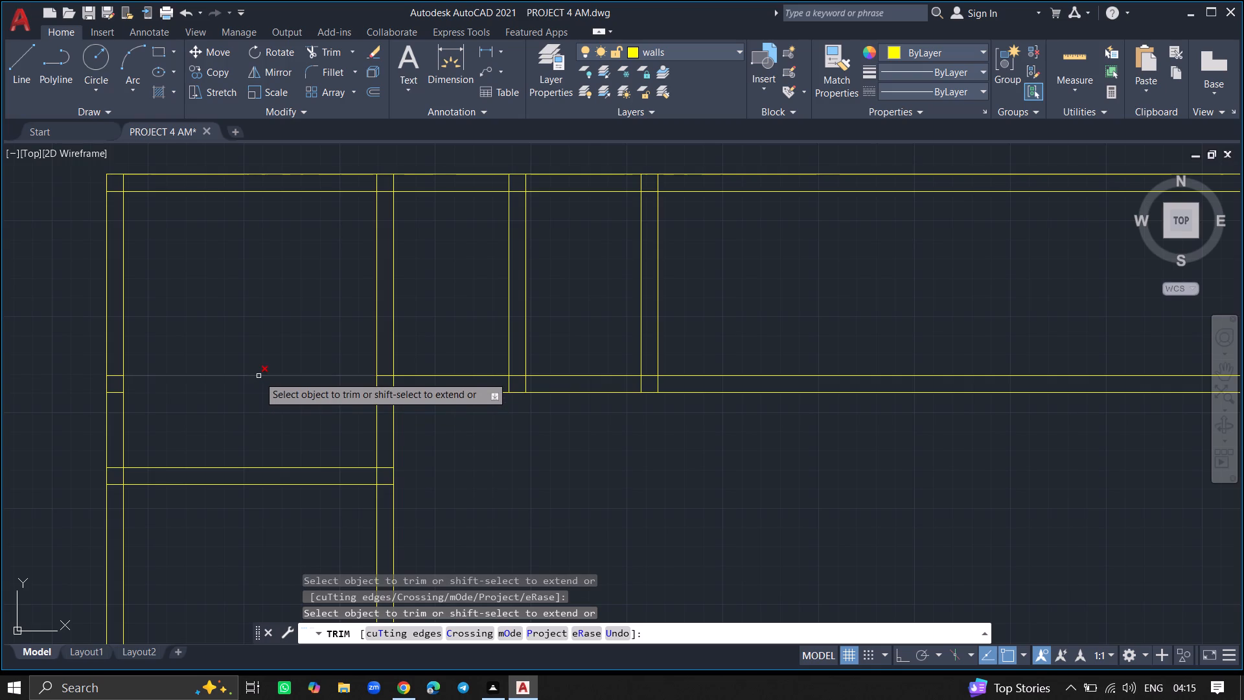
pyautogui.click(259, 376)
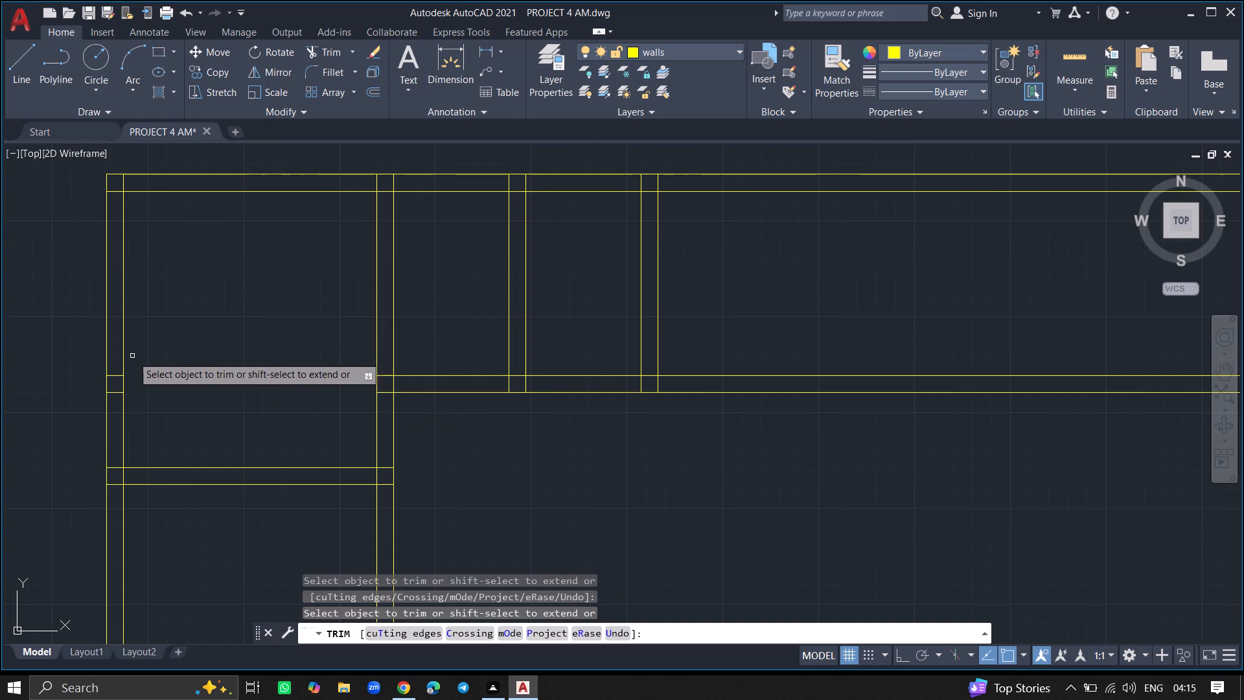
pyautogui.click(115, 375)
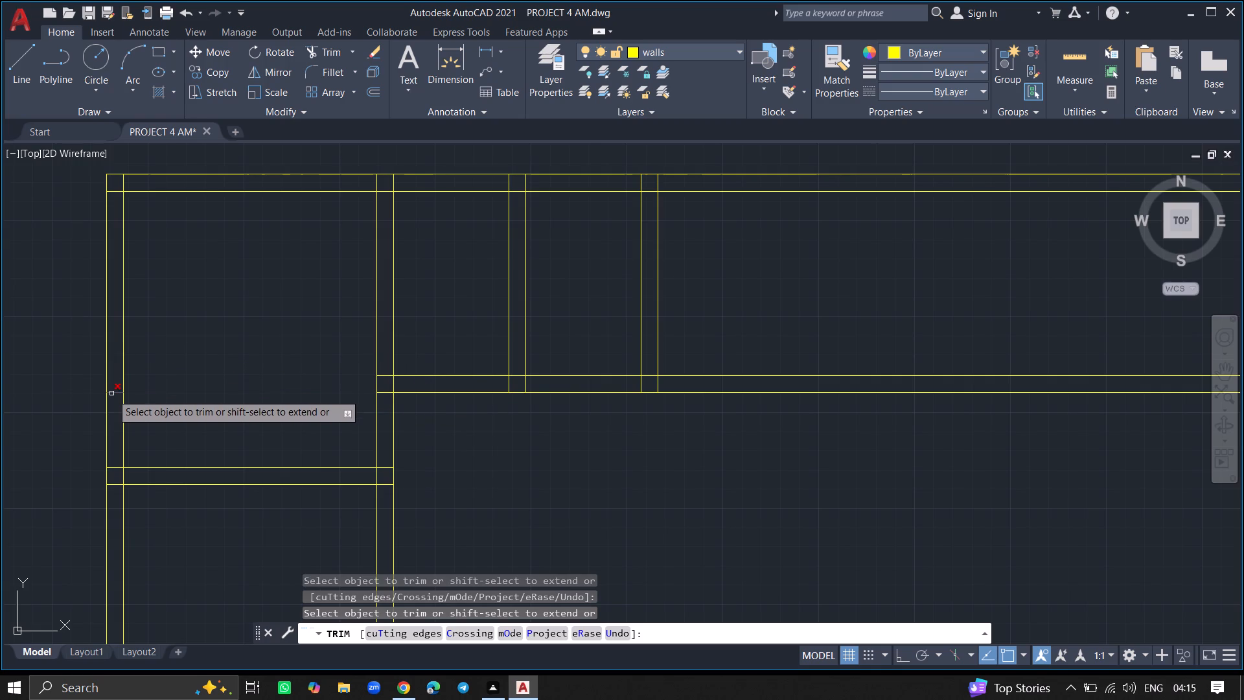
pyautogui.click(111, 393)
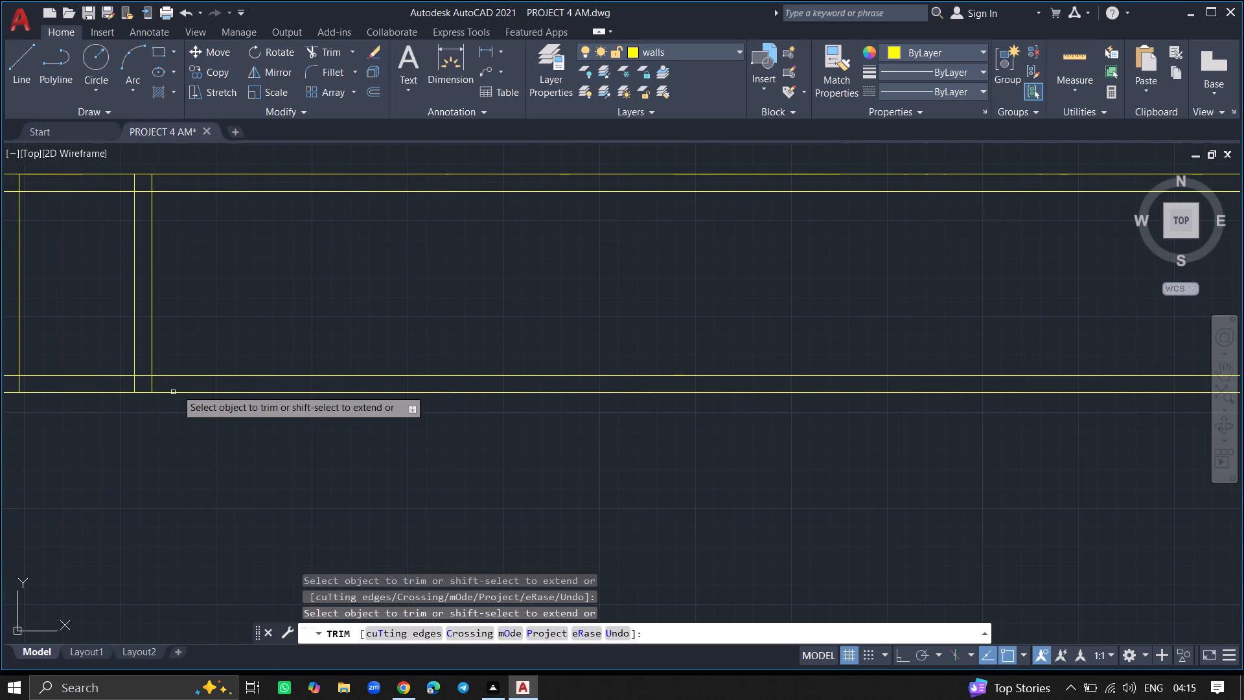
pyautogui.click(204, 375)
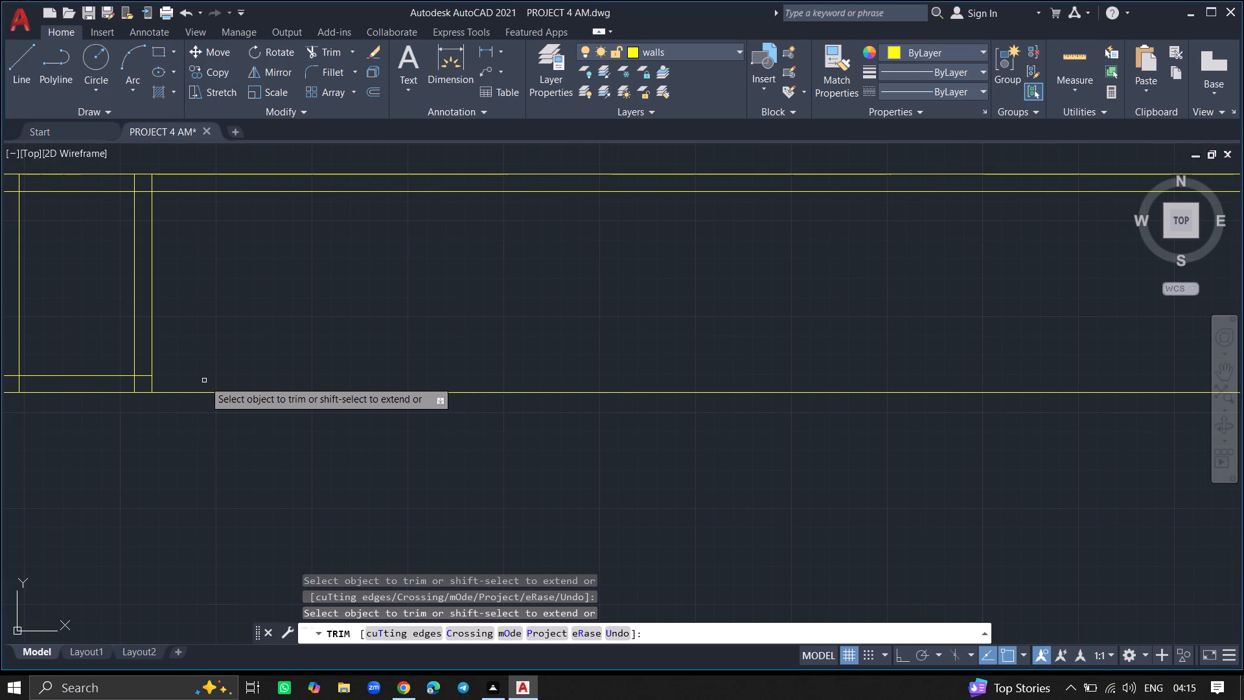
pyautogui.click(204, 395)
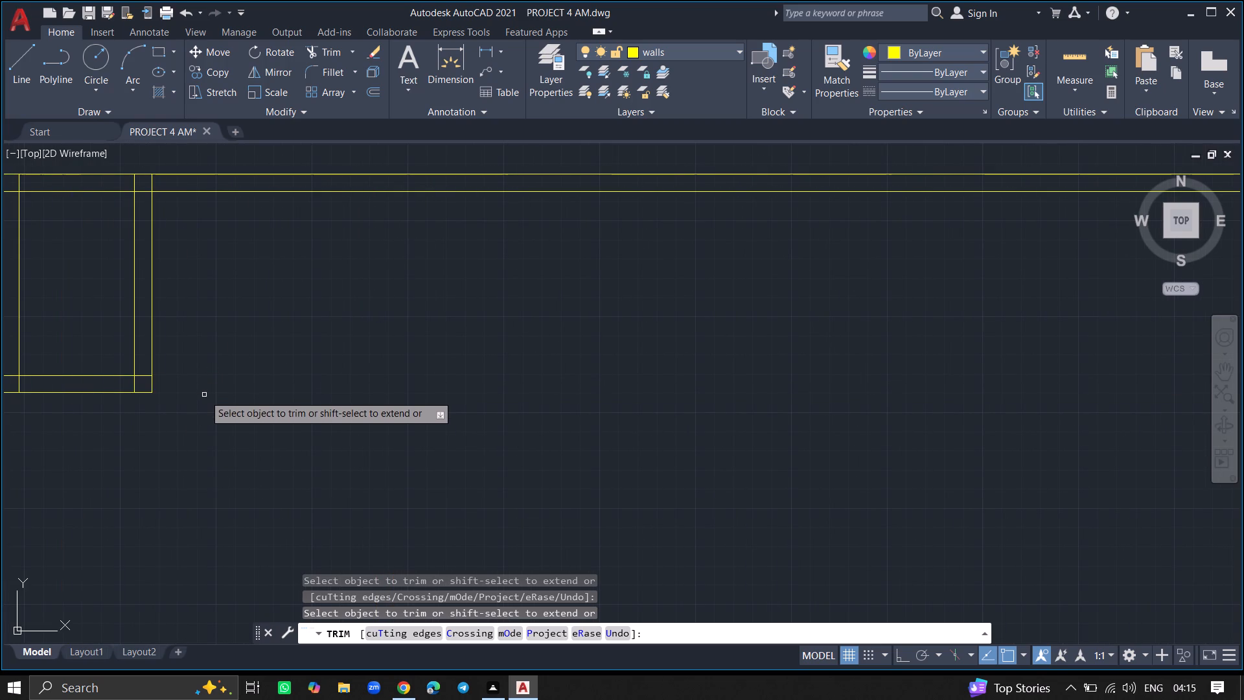
pyautogui.press('Return')
# Trim both lines of the first vertical partition below the first room's bottom wall.
pyautogui.keyDown('ctrl'); pyautogui.scroll(-3, 204, 395); pyautogui.keyUp('ctrl')
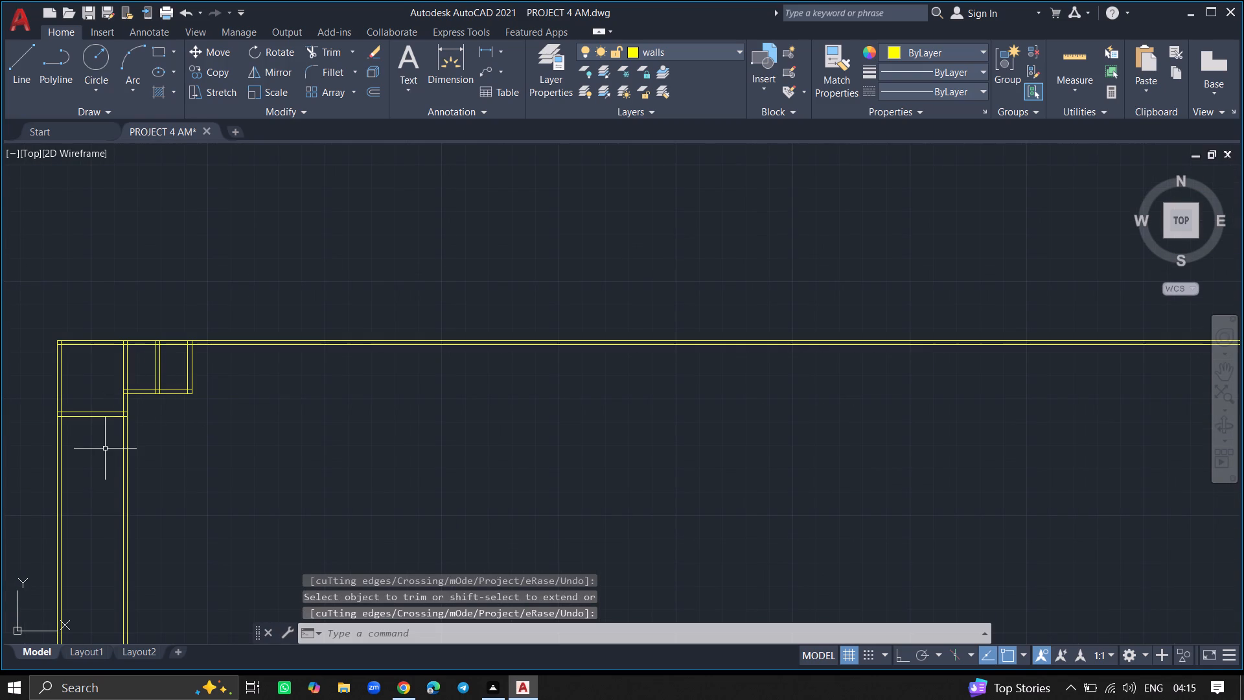
pyautogui.keyDown('ctrl'); pyautogui.scroll(3, 105, 449); pyautogui.keyUp('ctrl')
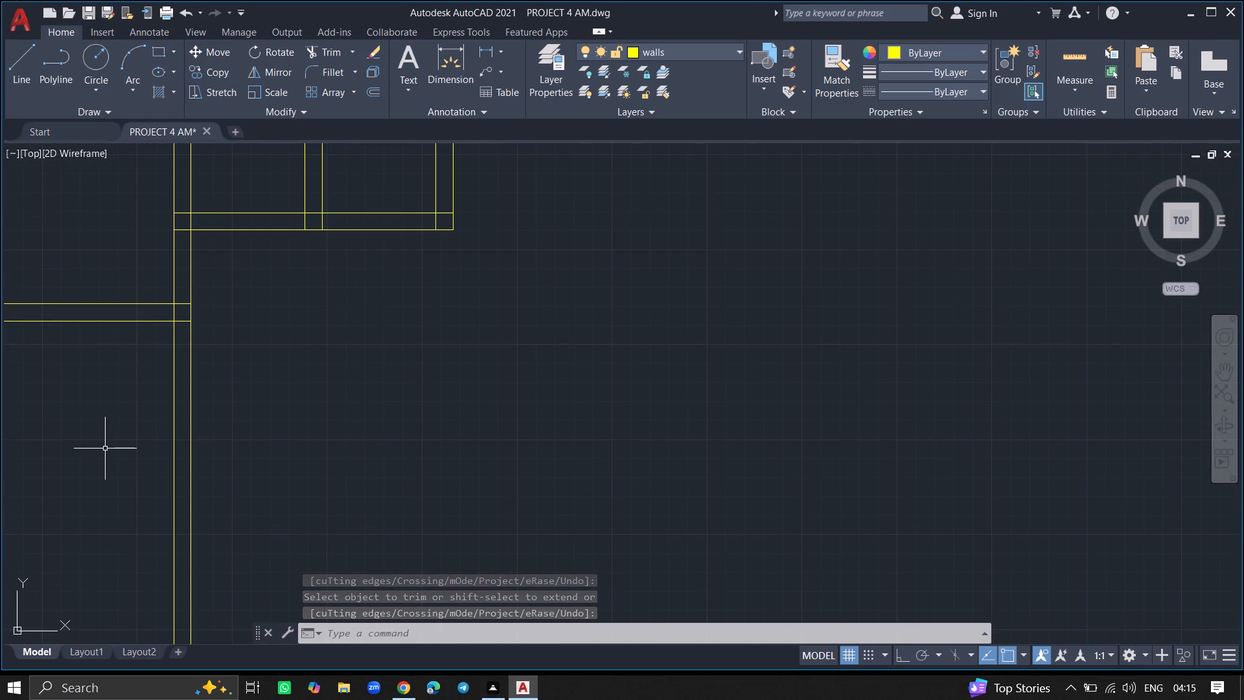
pyautogui.write('TR')
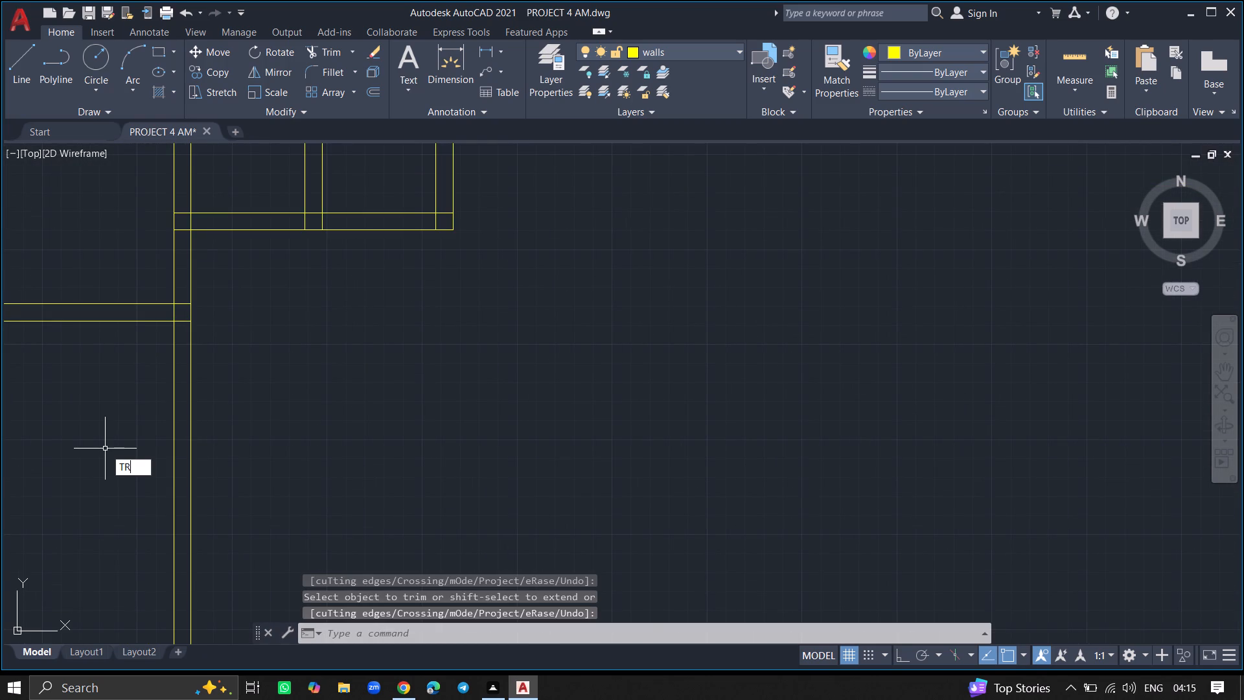
pyautogui.write('IM')
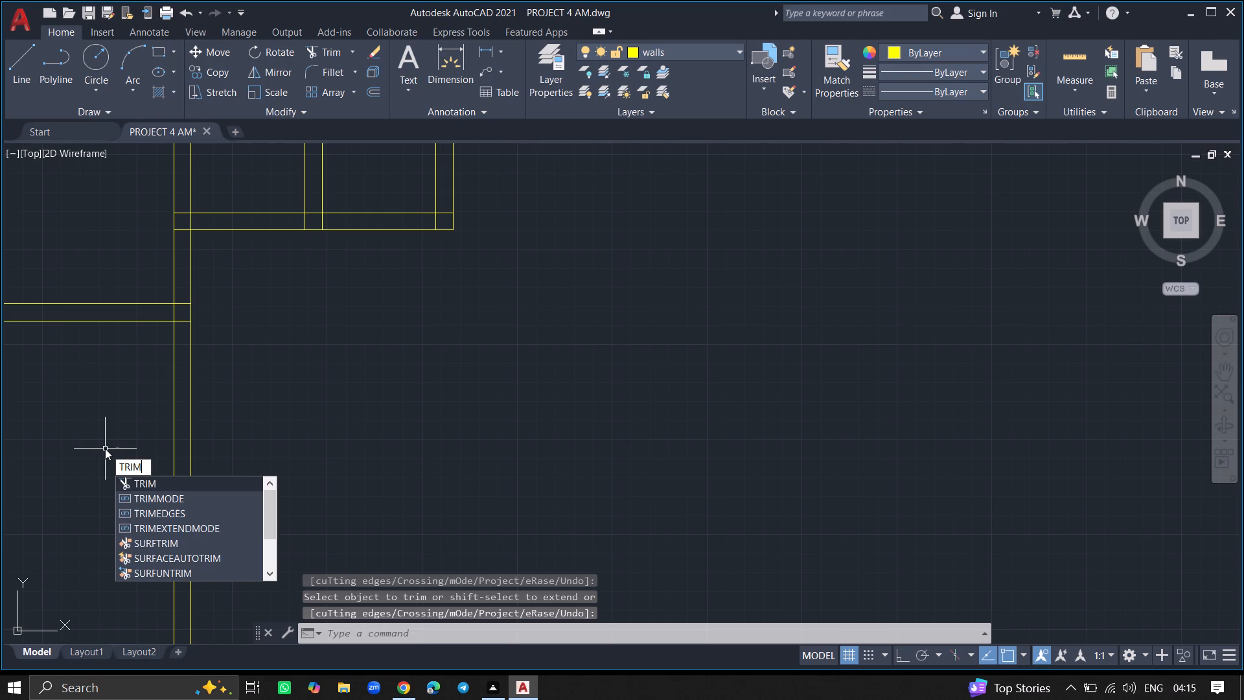
pyautogui.press('Return')
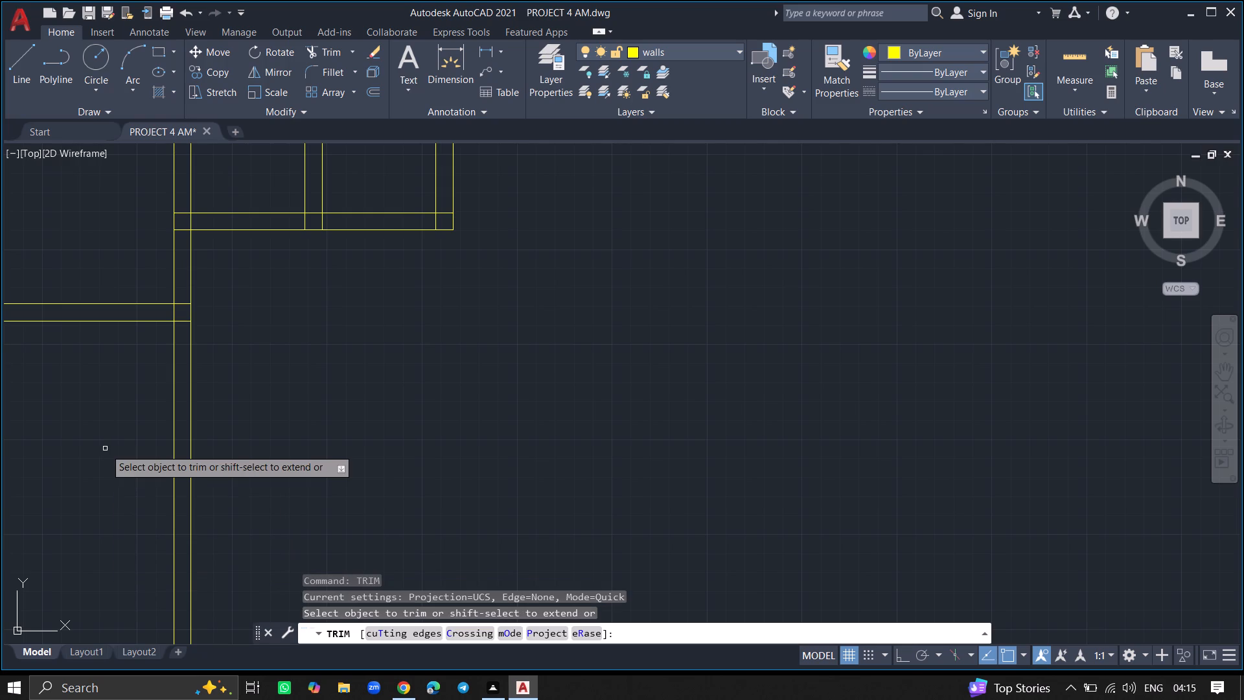
pyautogui.click(171, 439)
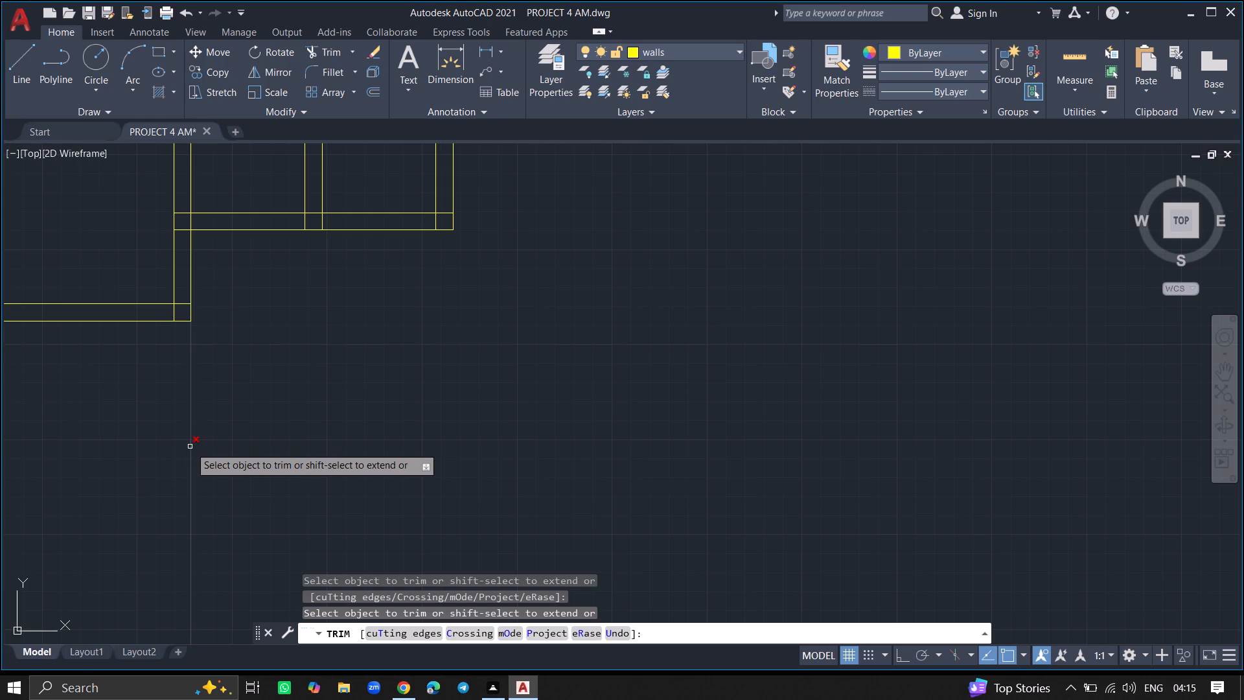
pyautogui.click(190, 447)
pyautogui.press('Return')
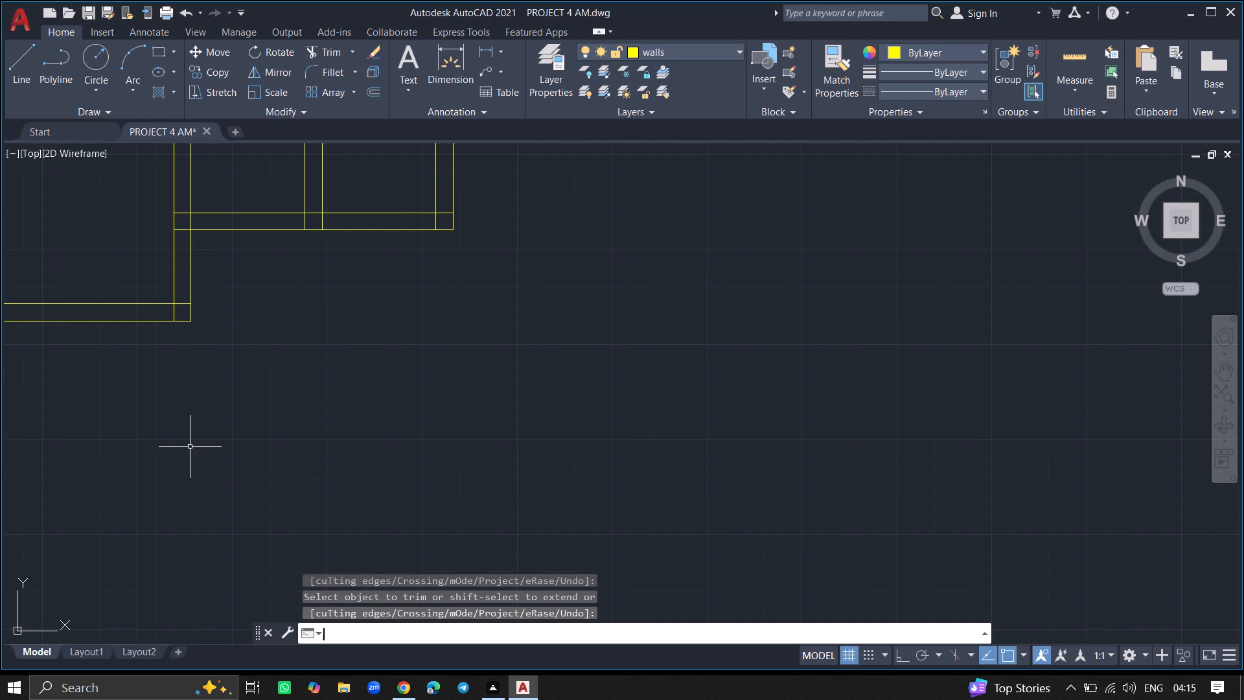
# Offset the right face of the third vertical partition 12' to the right to mark the next room's width.
pyautogui.keyDown('ctrl'); pyautogui.scroll(-3, 190, 447); pyautogui.keyUp('ctrl')
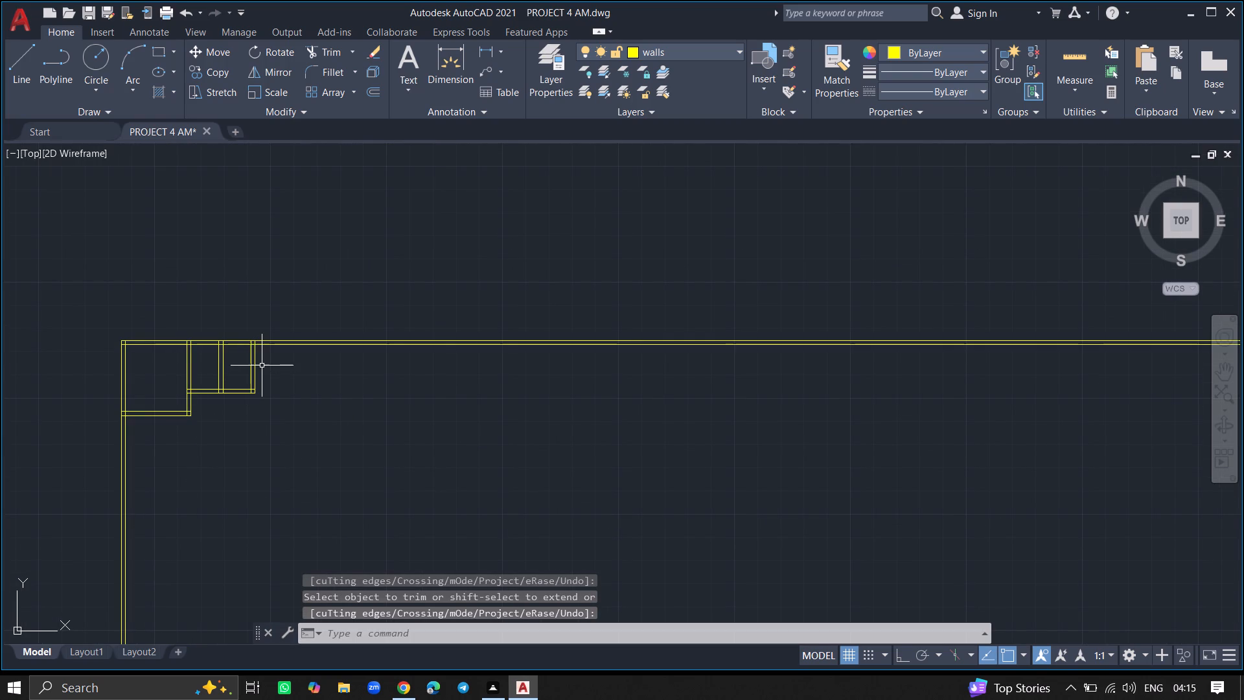
pyautogui.keyDown('ctrl'); pyautogui.scroll(1, 262, 366); pyautogui.keyUp('ctrl')
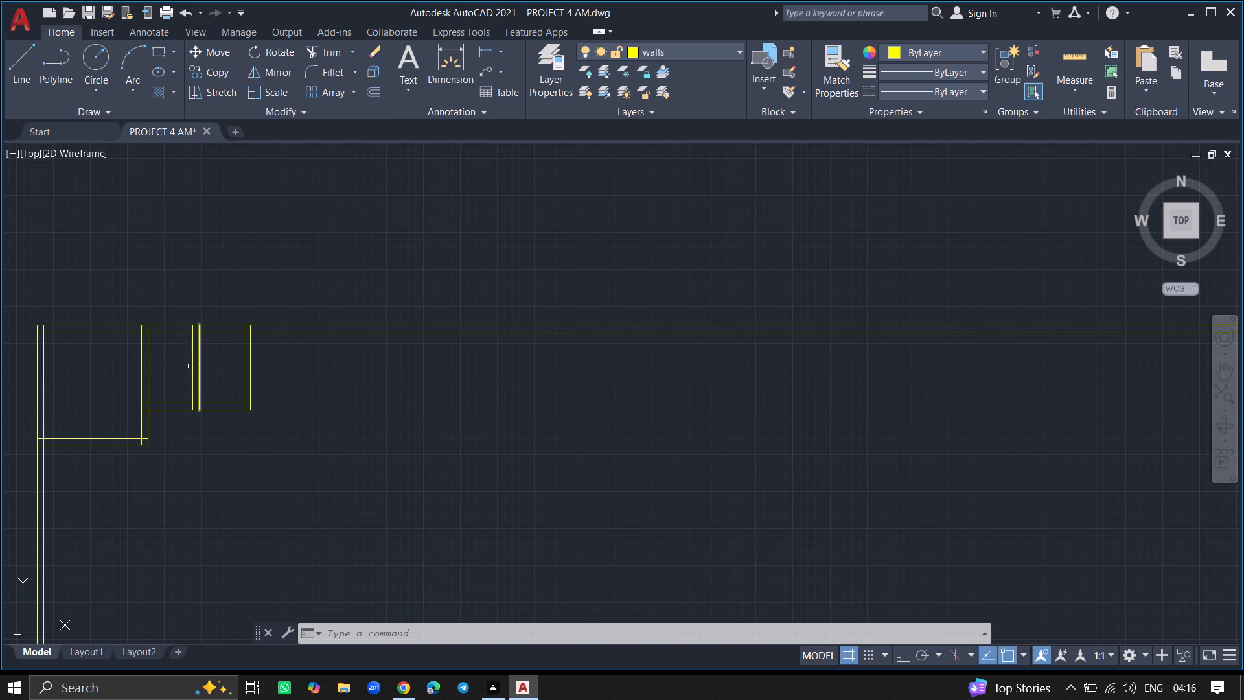
pyautogui.keyDown('ctrl'); pyautogui.scroll(1, 183, 369); pyautogui.keyUp('ctrl')
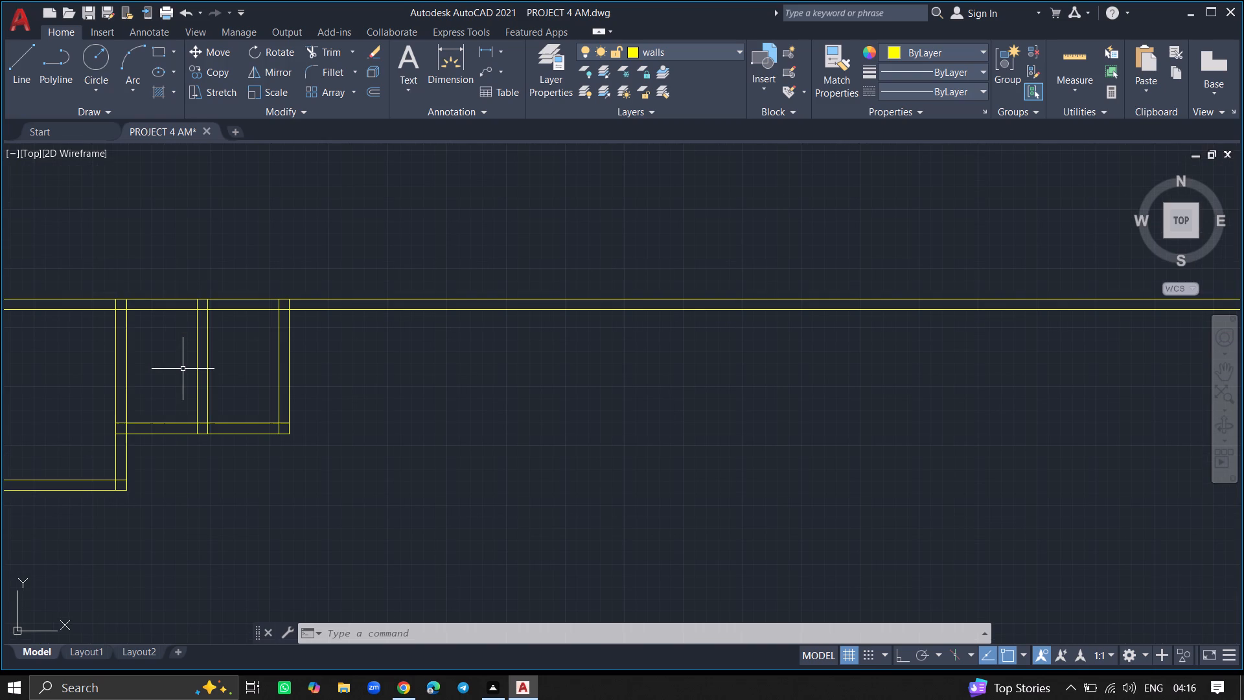
pyautogui.keyDown('ctrl'); pyautogui.scroll(1, 183, 369); pyautogui.keyUp('ctrl')
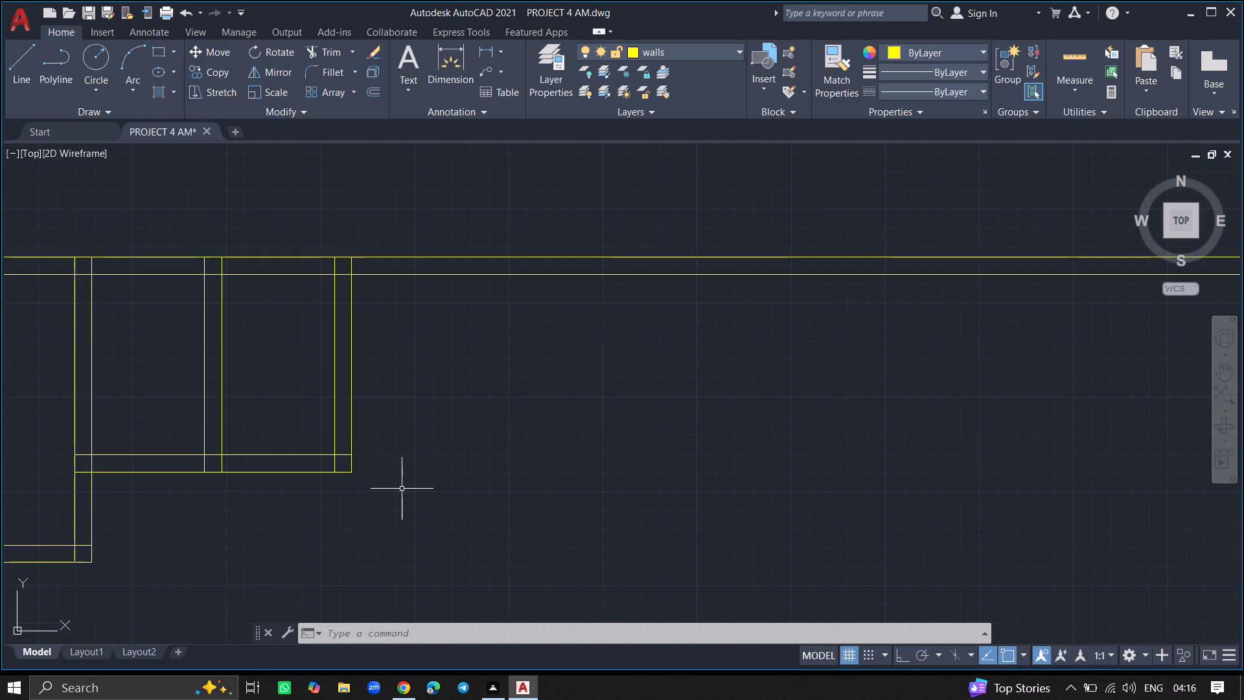
pyautogui.press('o')
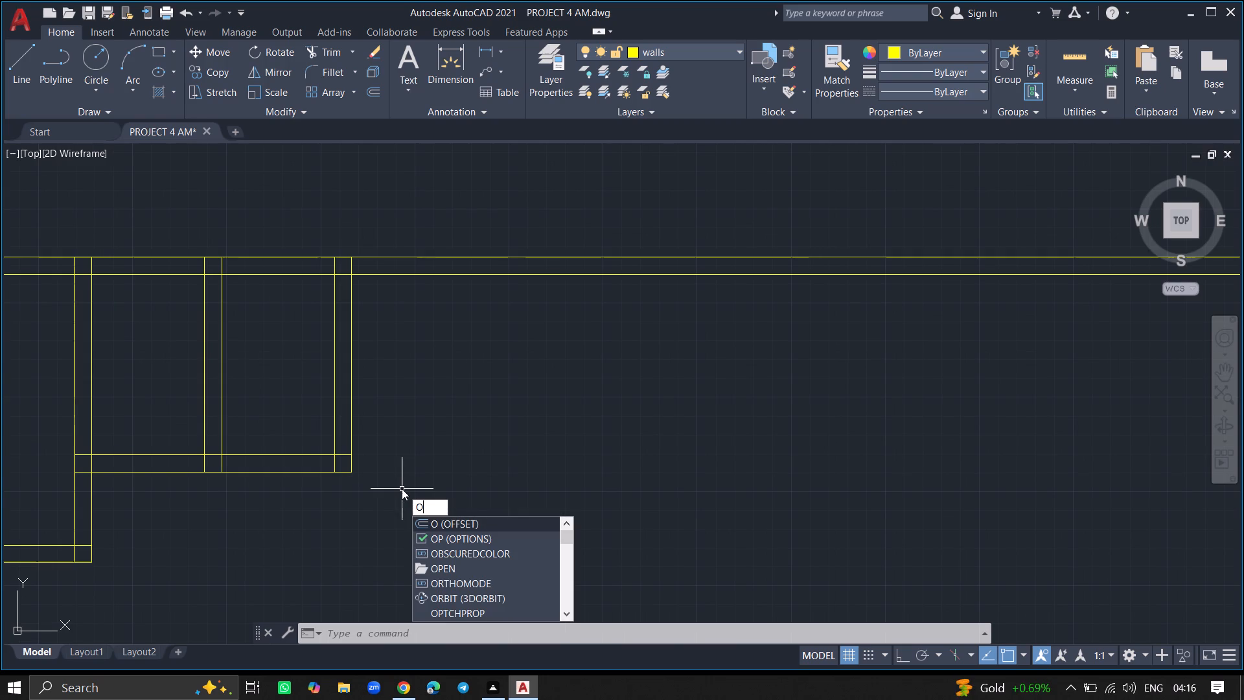
pyautogui.write('FF')
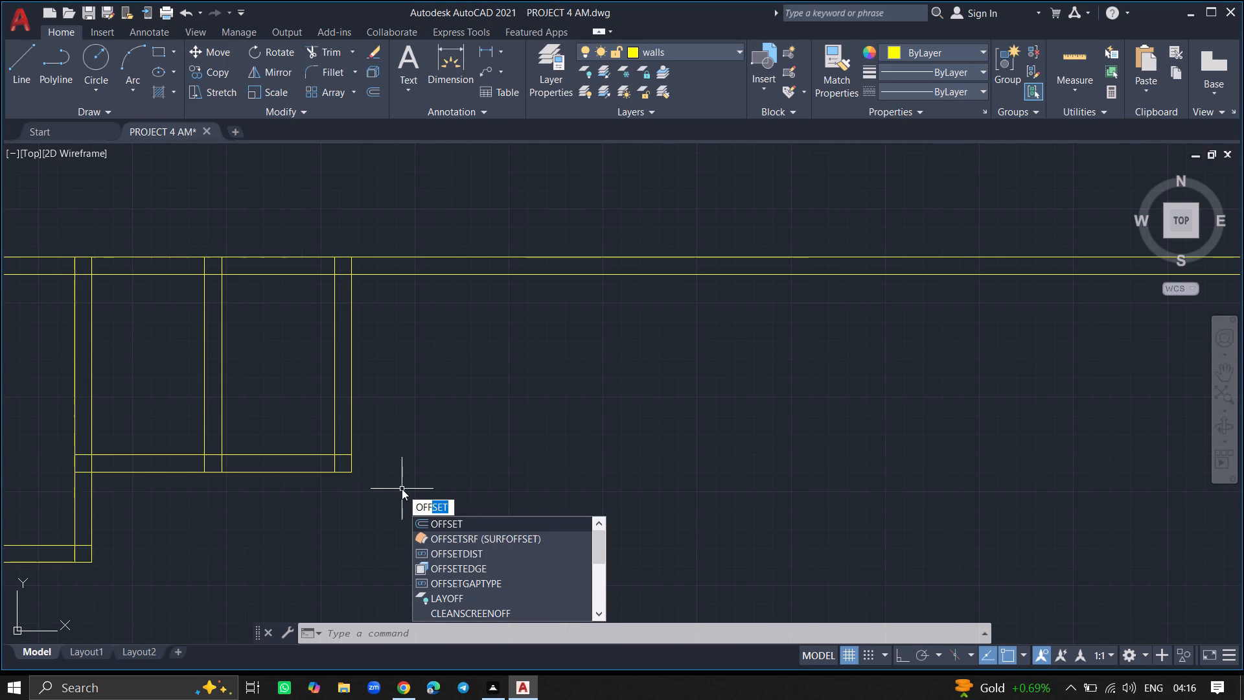
pyautogui.write('SET')
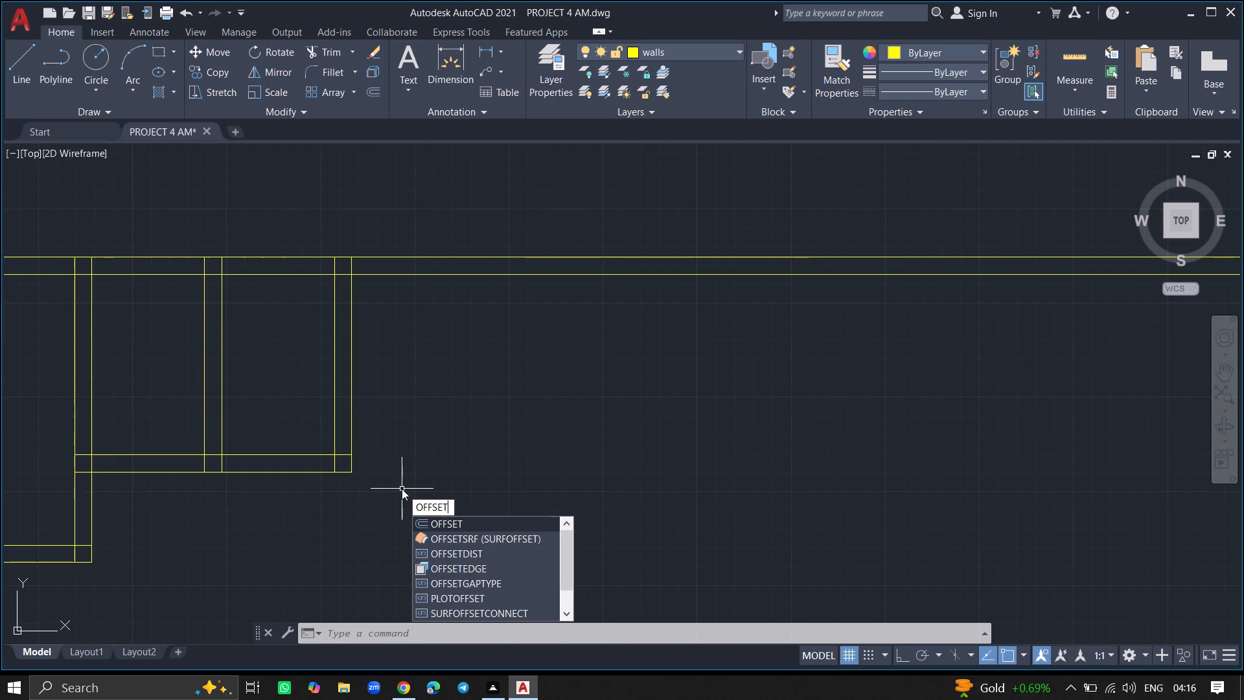
pyautogui.press('Return')
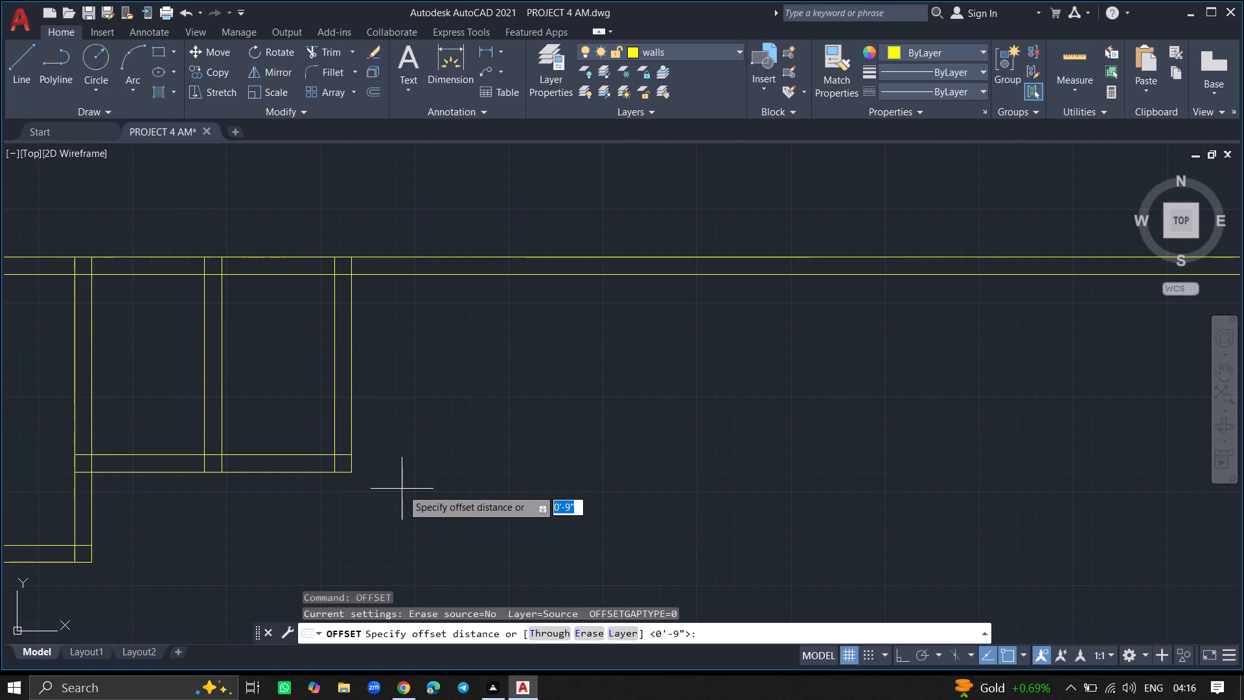
pyautogui.write('12')
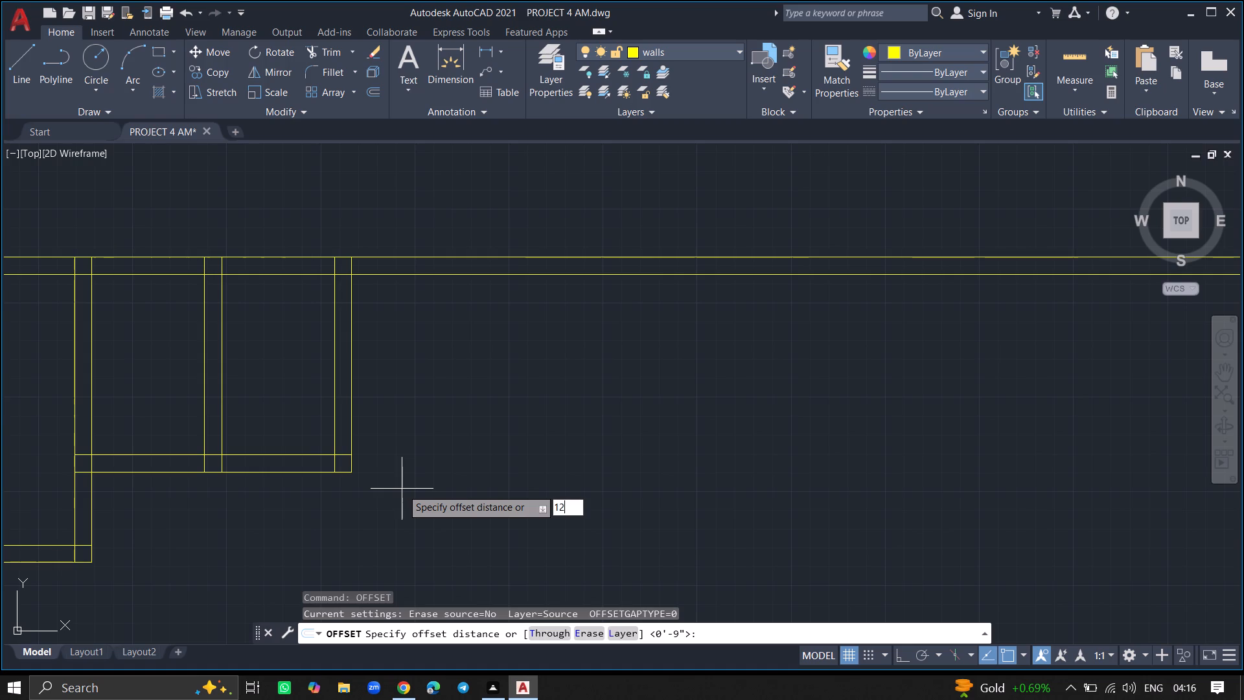
pyautogui.press("'")
pyautogui.press('Return')
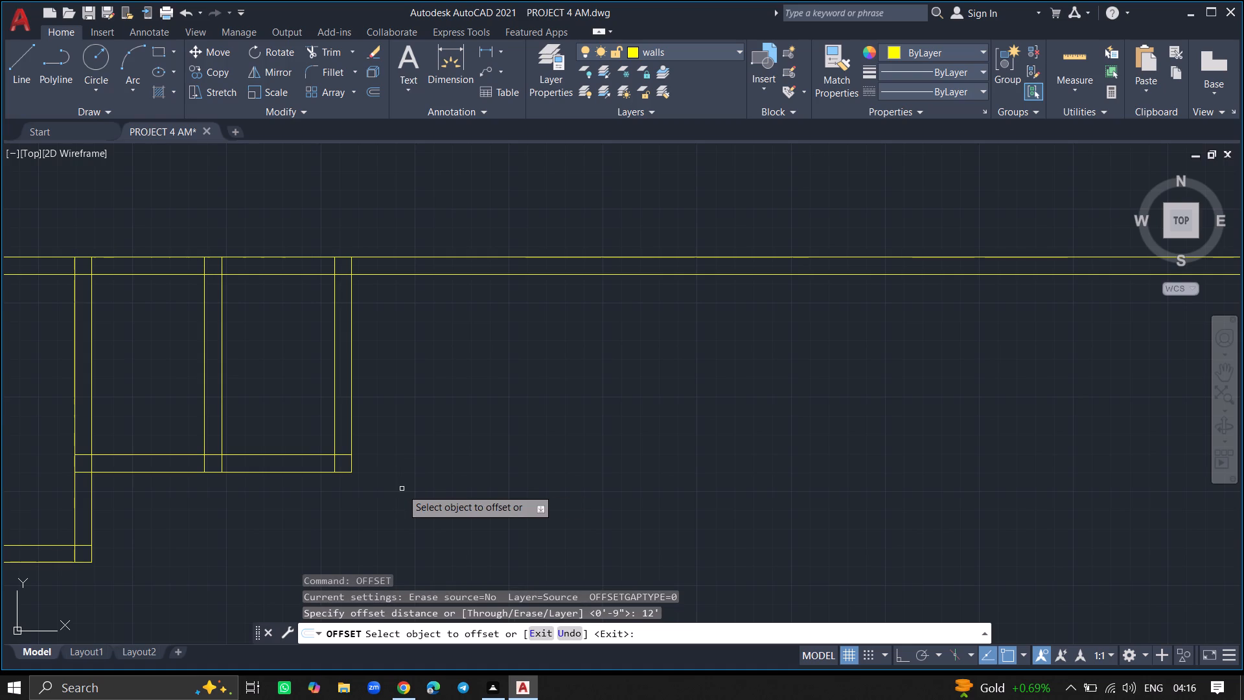
pyautogui.click(349, 417)
pyautogui.click(467, 428)
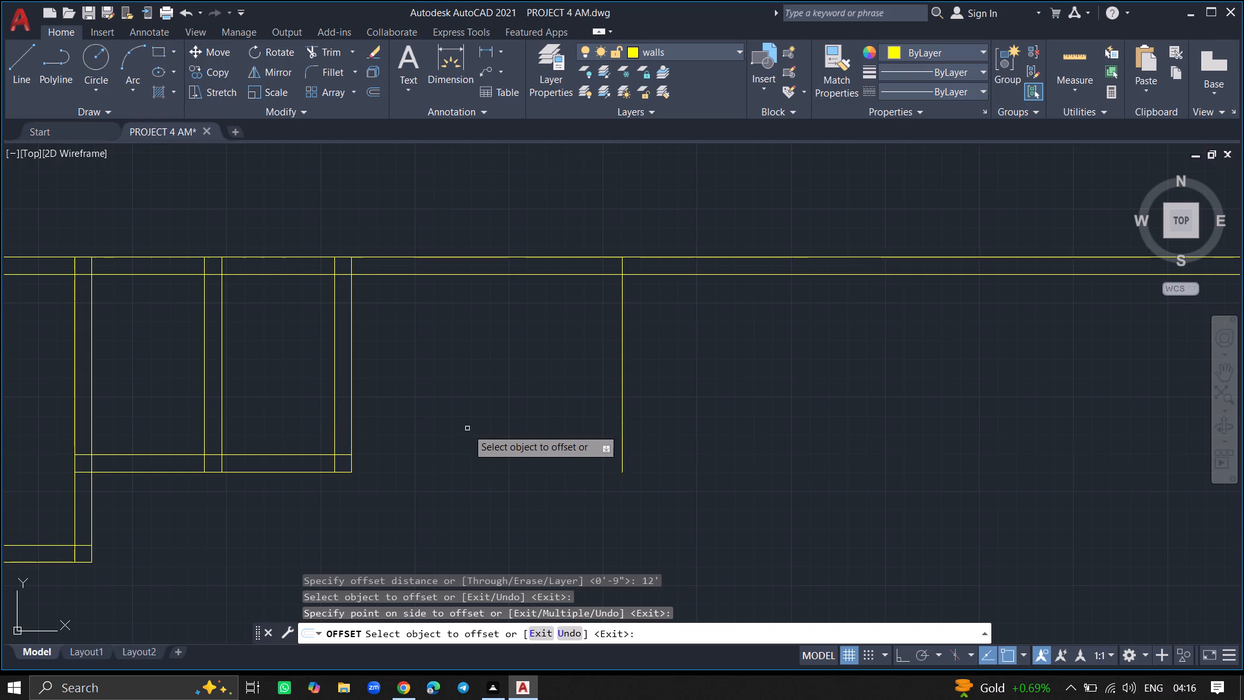
pyautogui.press('Return')
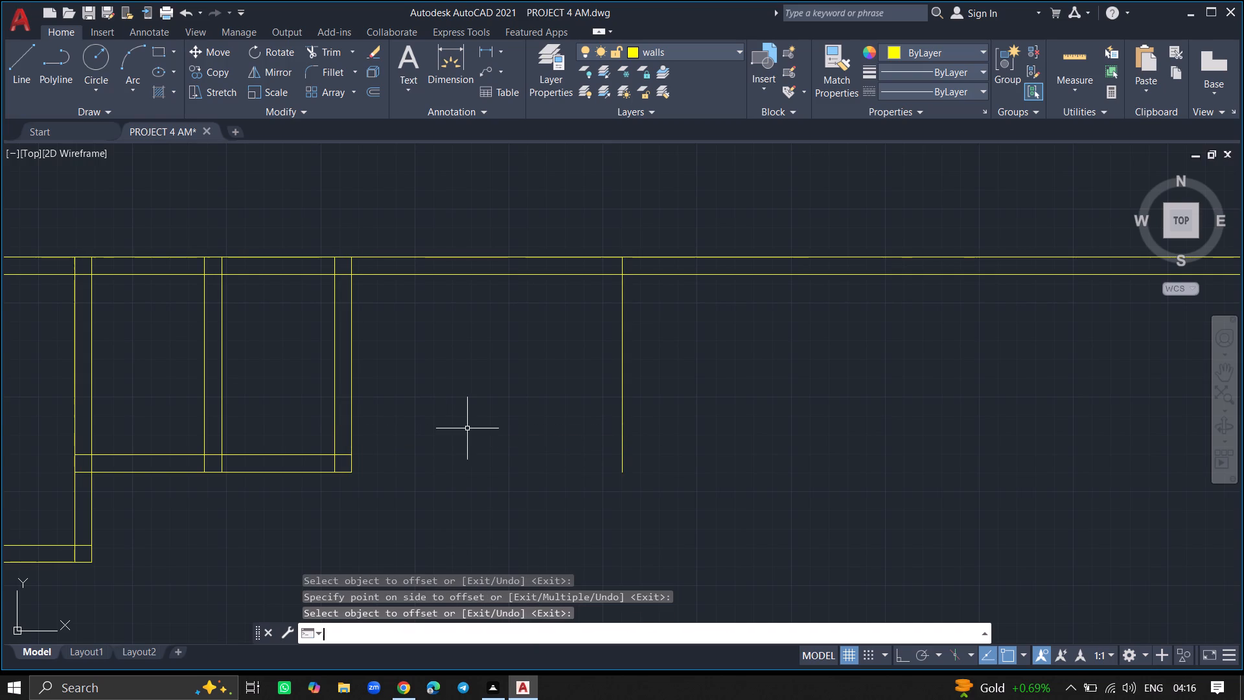
# Offset the vertical line marking the 12' room's width 9" to the right to form the fourth vertical partition.
pyautogui.press('o')
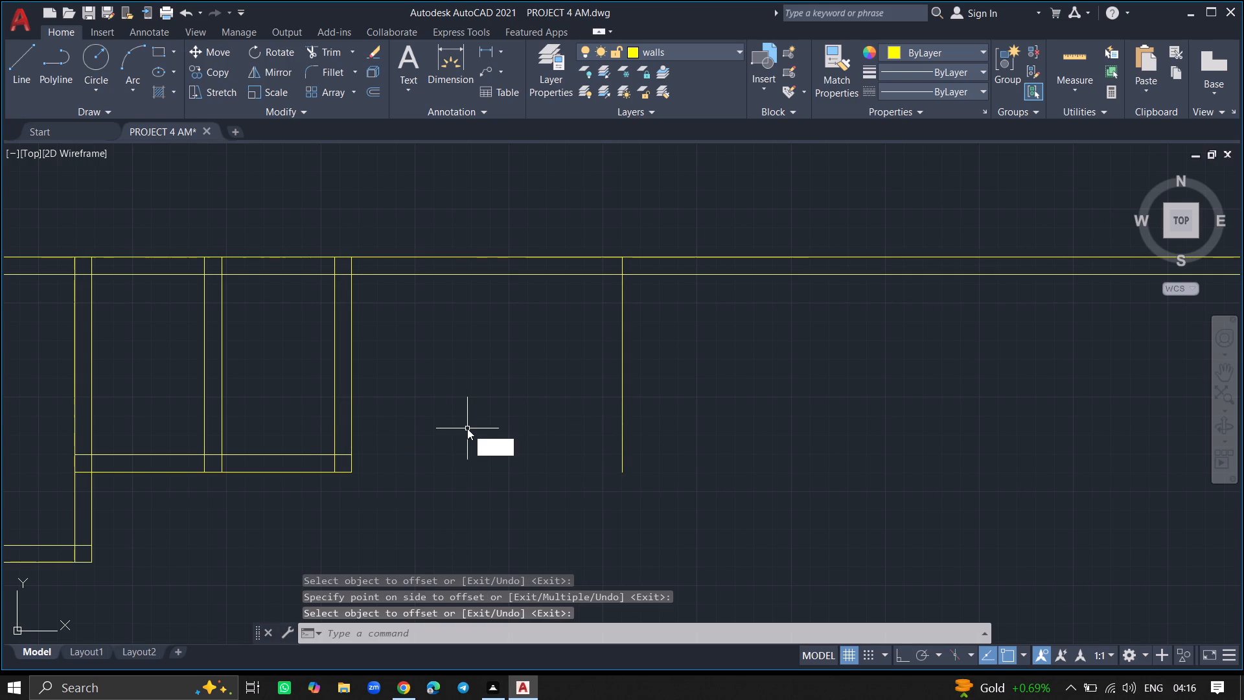
pyautogui.write('FF')
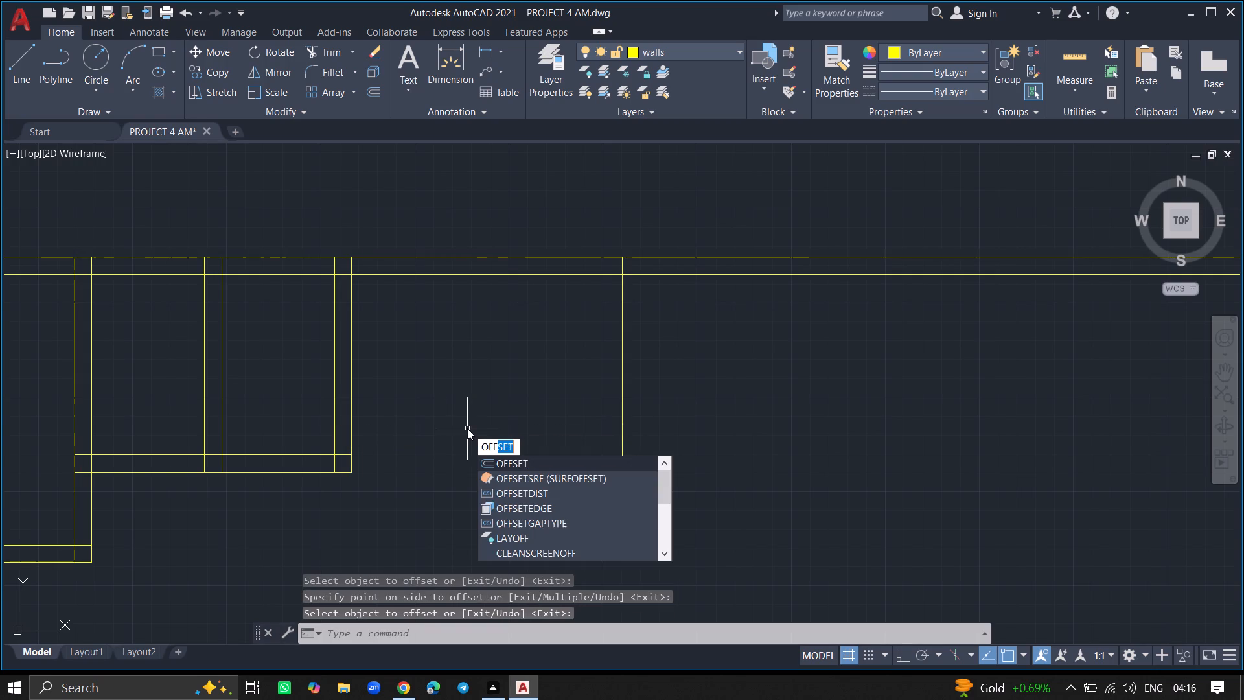
pyautogui.write('SET')
pyautogui.press('Return')
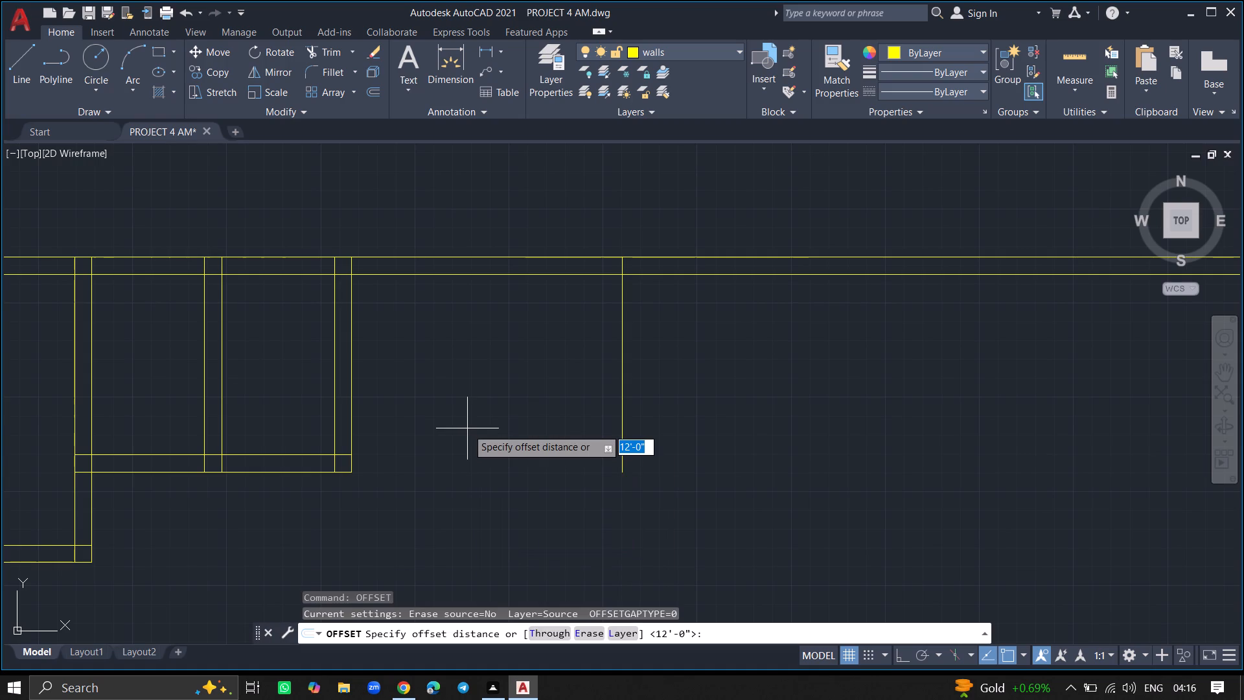
pyautogui.press('9')
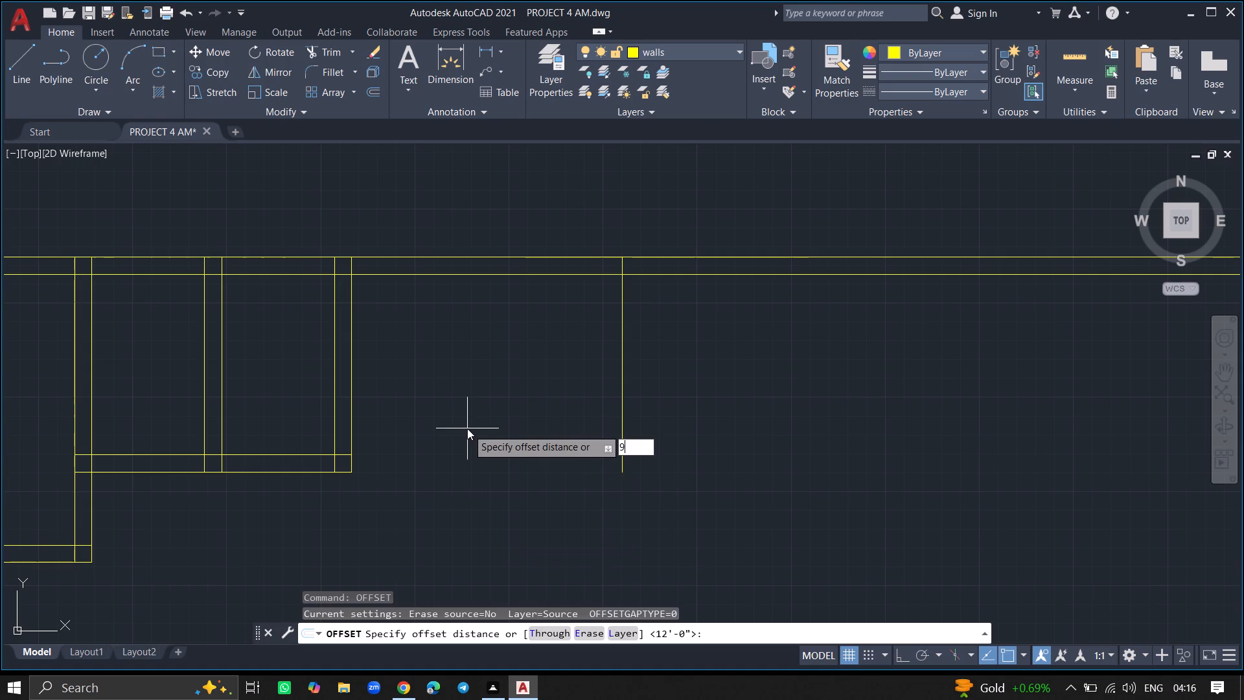
pyautogui.hotkey('shift', '"')
pyautogui.press('Return')
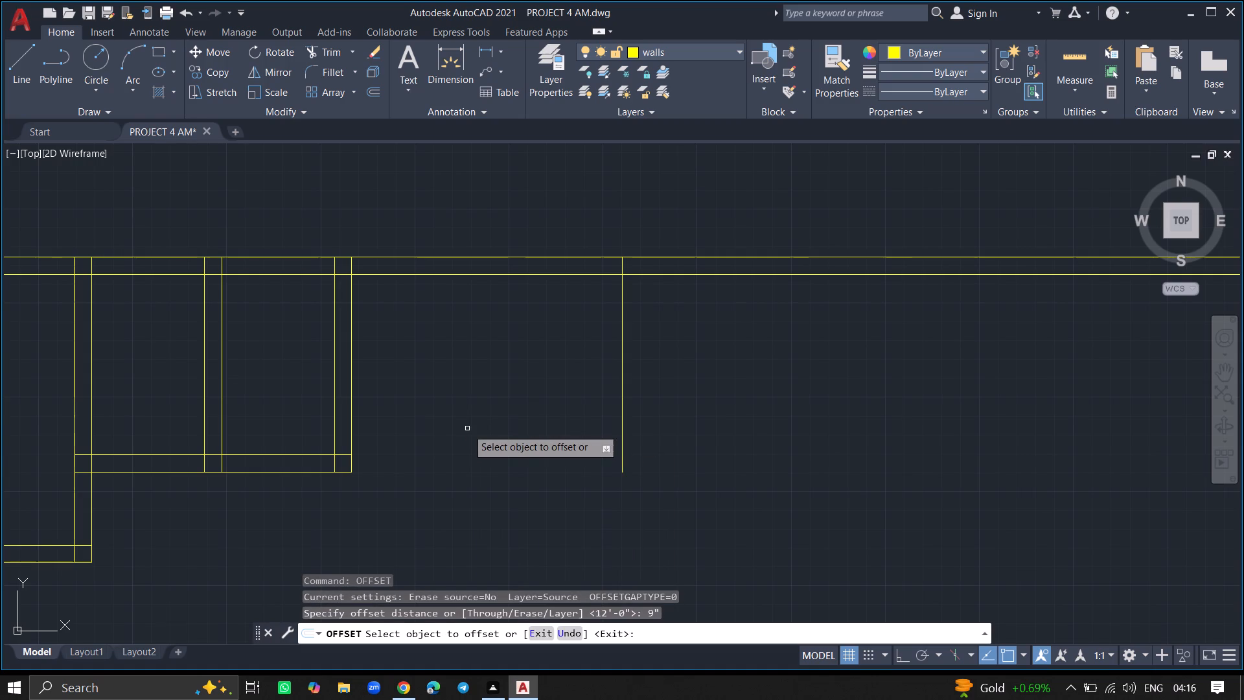
pyautogui.click(621, 406)
pyautogui.click(700, 408)
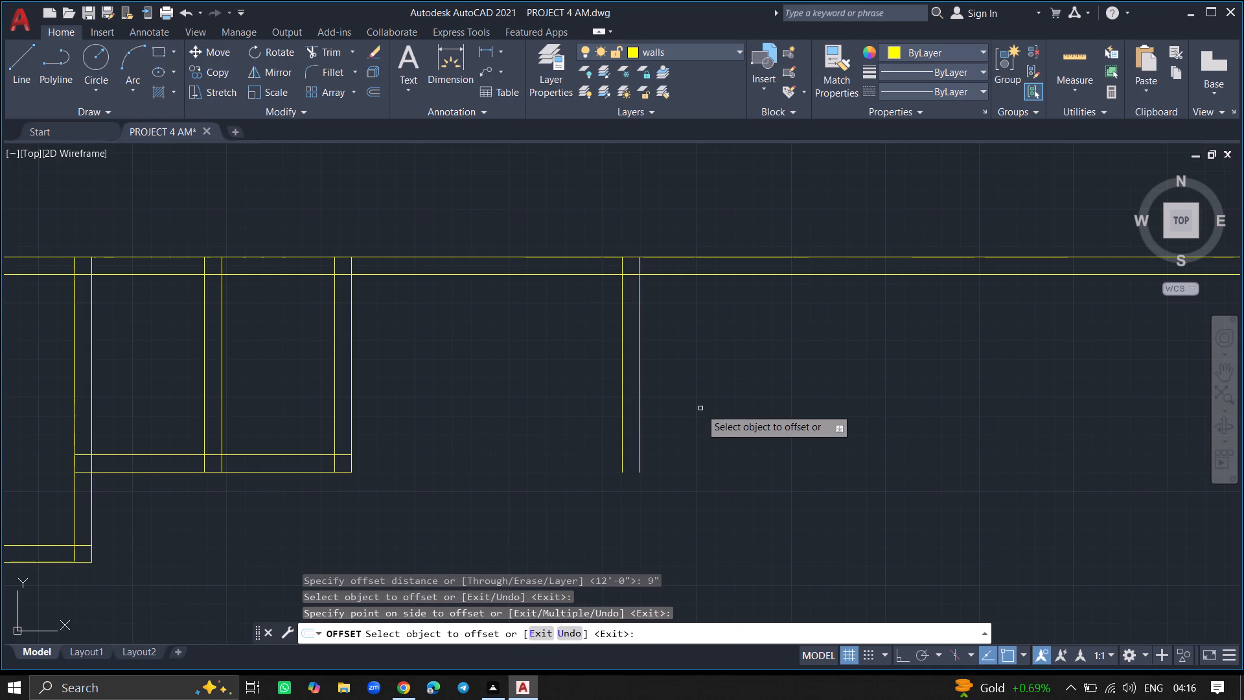
pyautogui.press('Return')
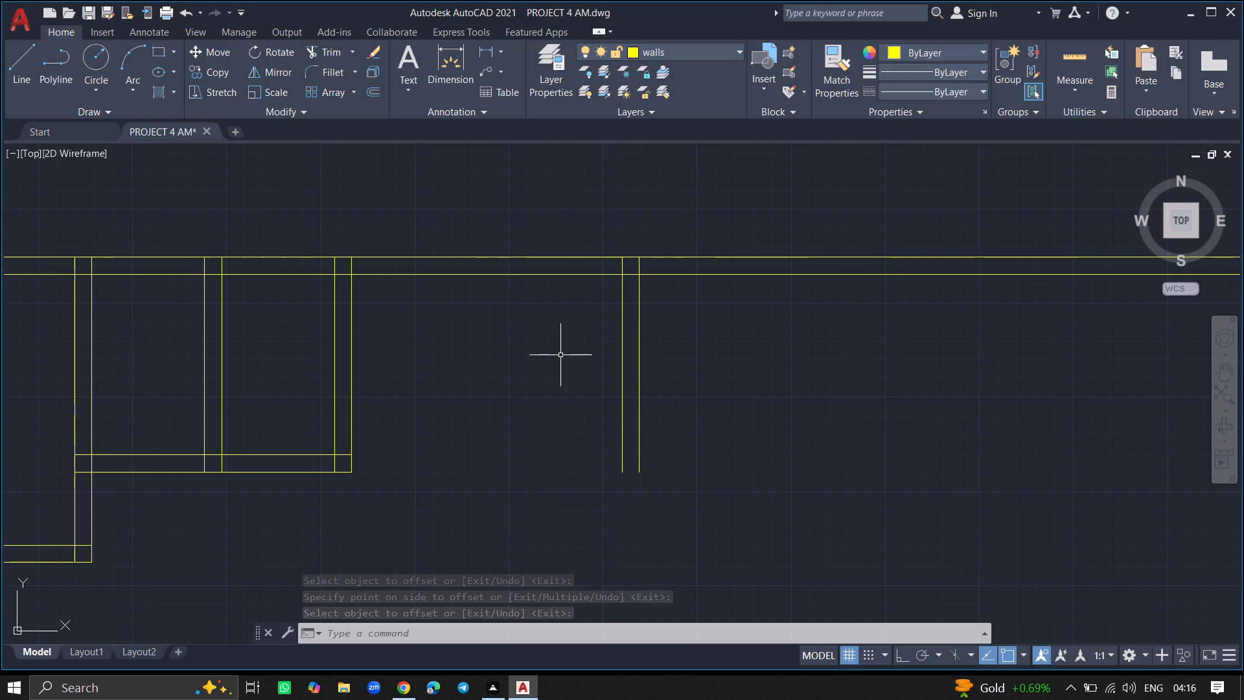
# Offset the inner line of the top outer wall 12' downward to mark the new room's depth.
pyautogui.press('o')
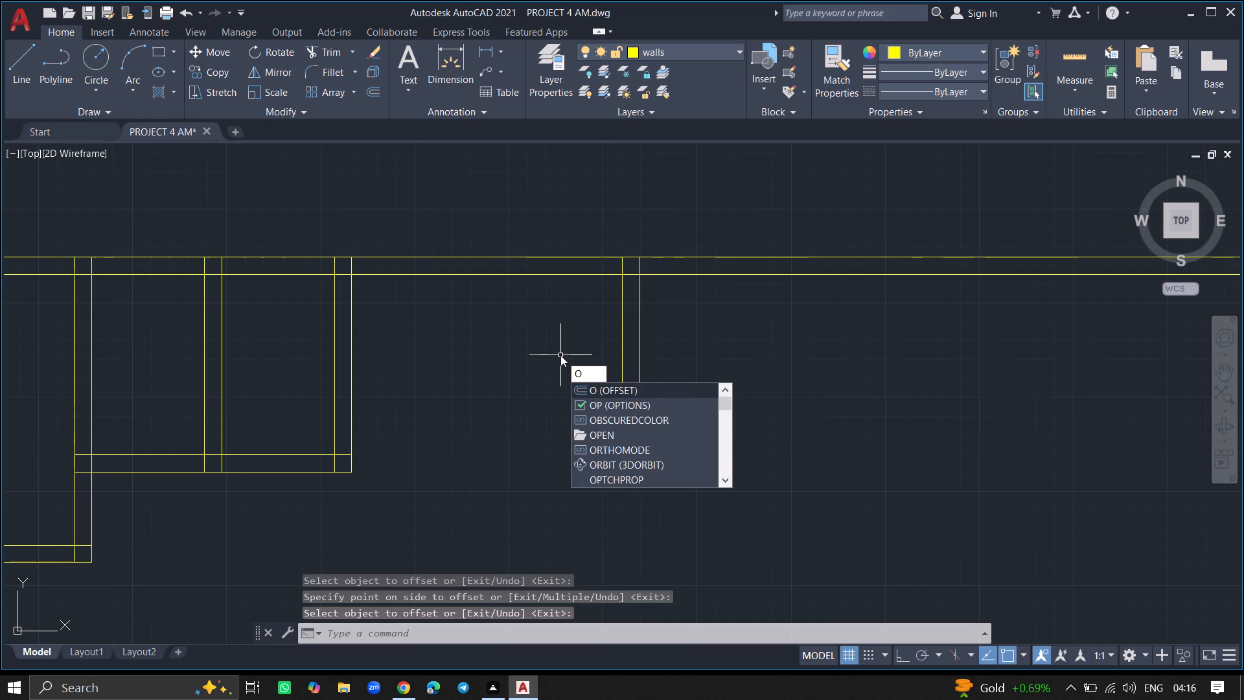
pyautogui.press('f')
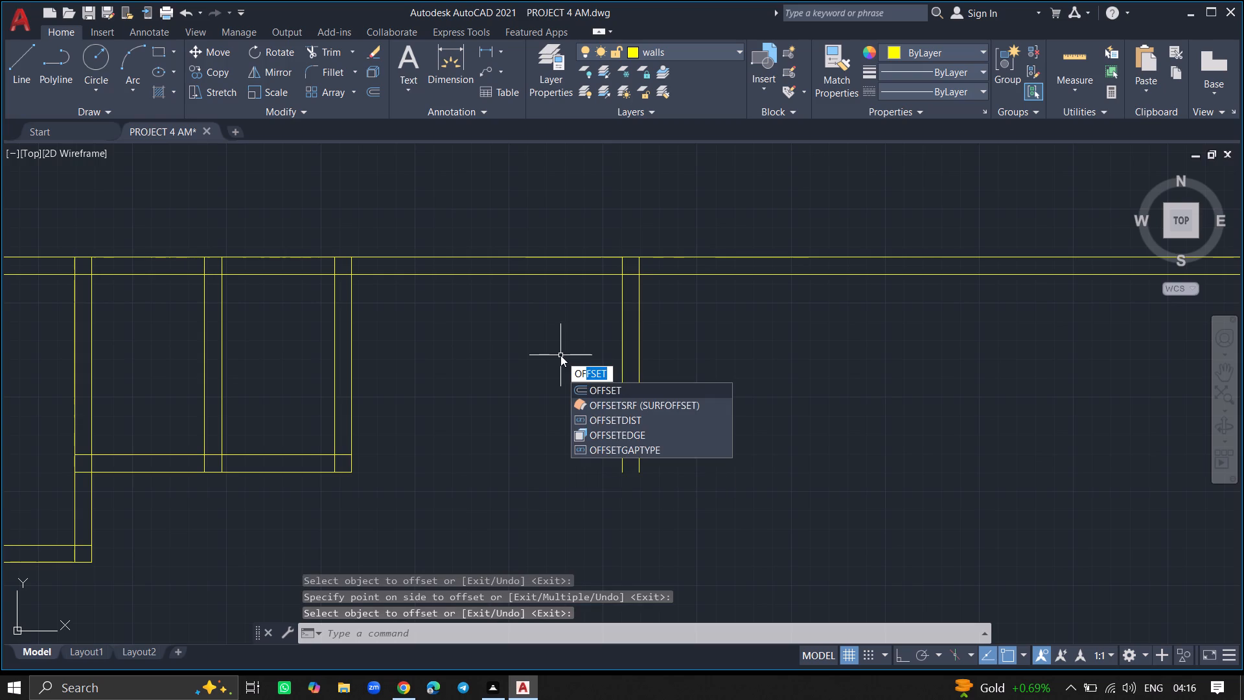
pyautogui.press('f')
pyautogui.write('SET')
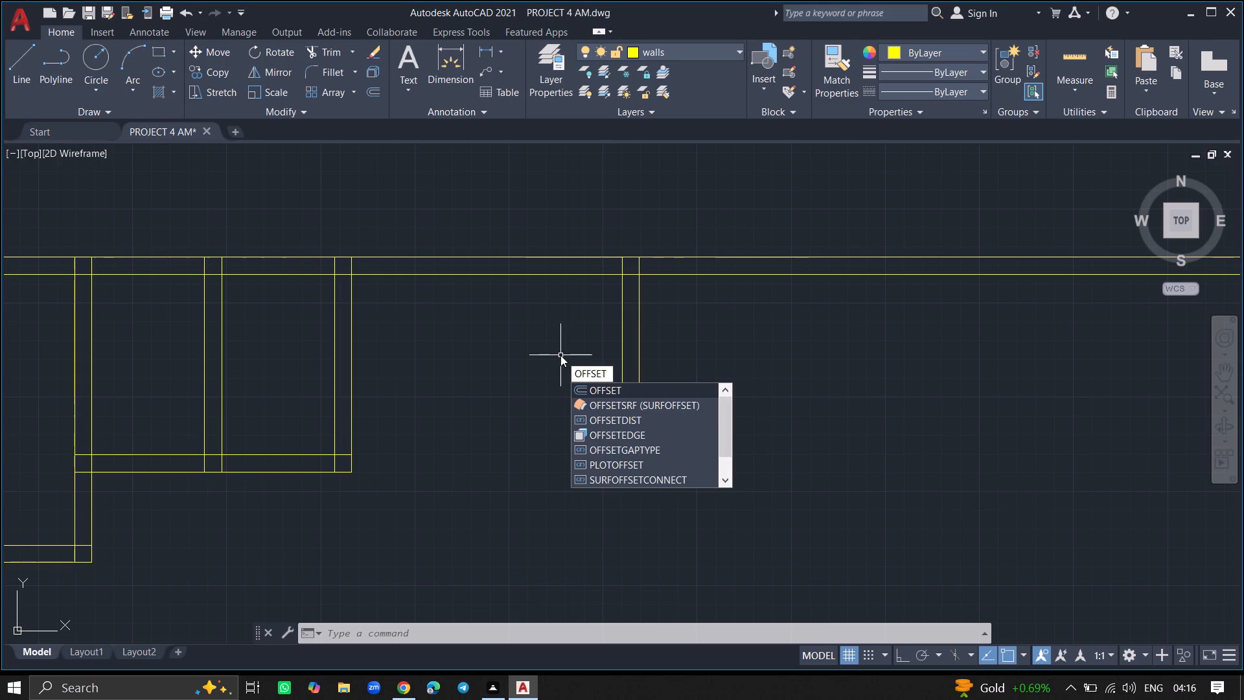
pyautogui.press('Return')
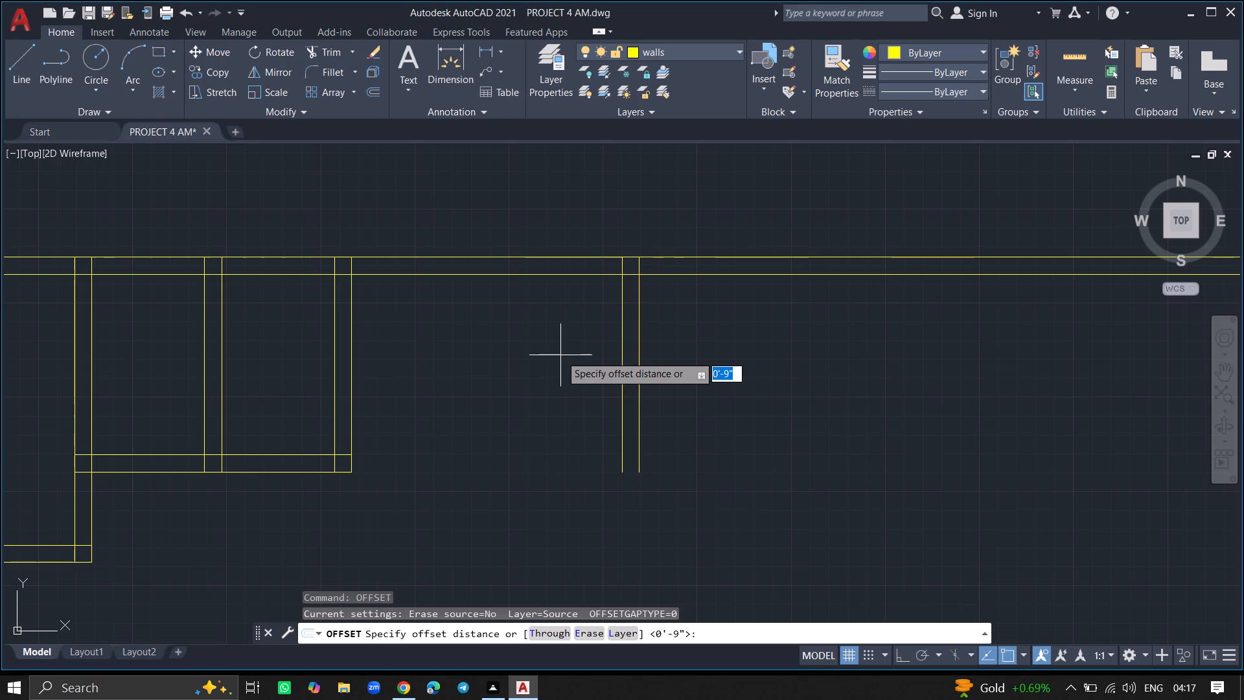
pyautogui.write('12')
pyautogui.press("'")
pyautogui.press('Return')
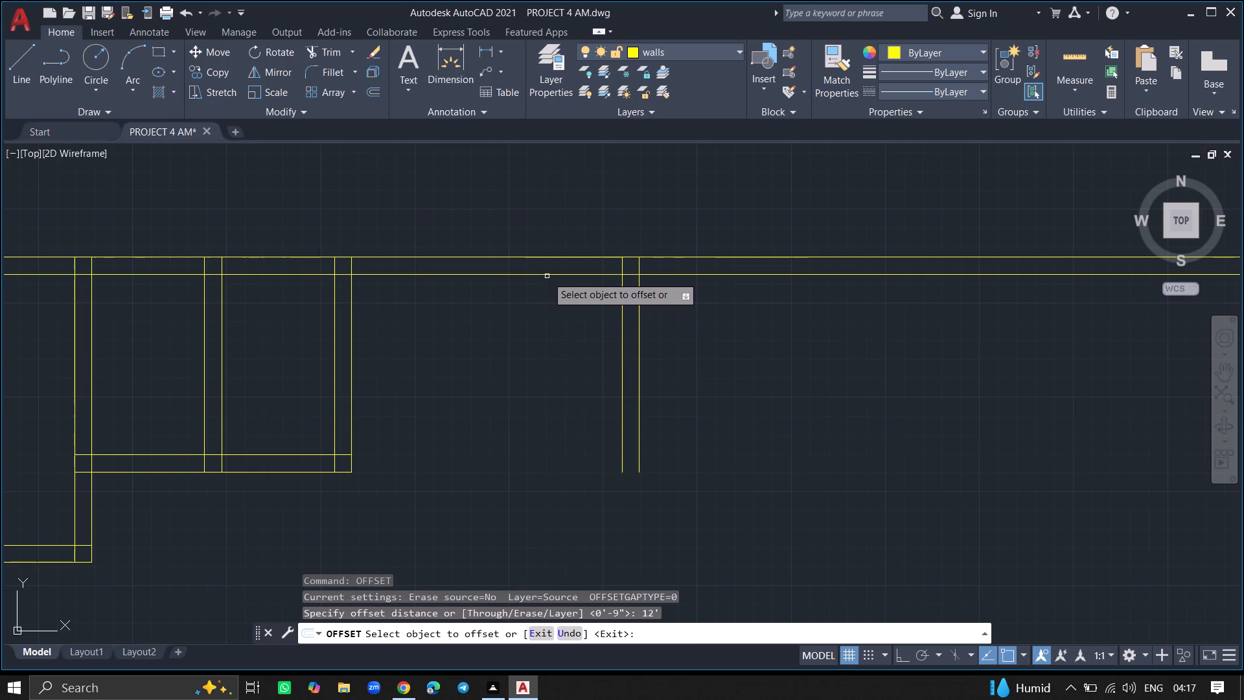
pyautogui.click(547, 274)
pyautogui.click(553, 358)
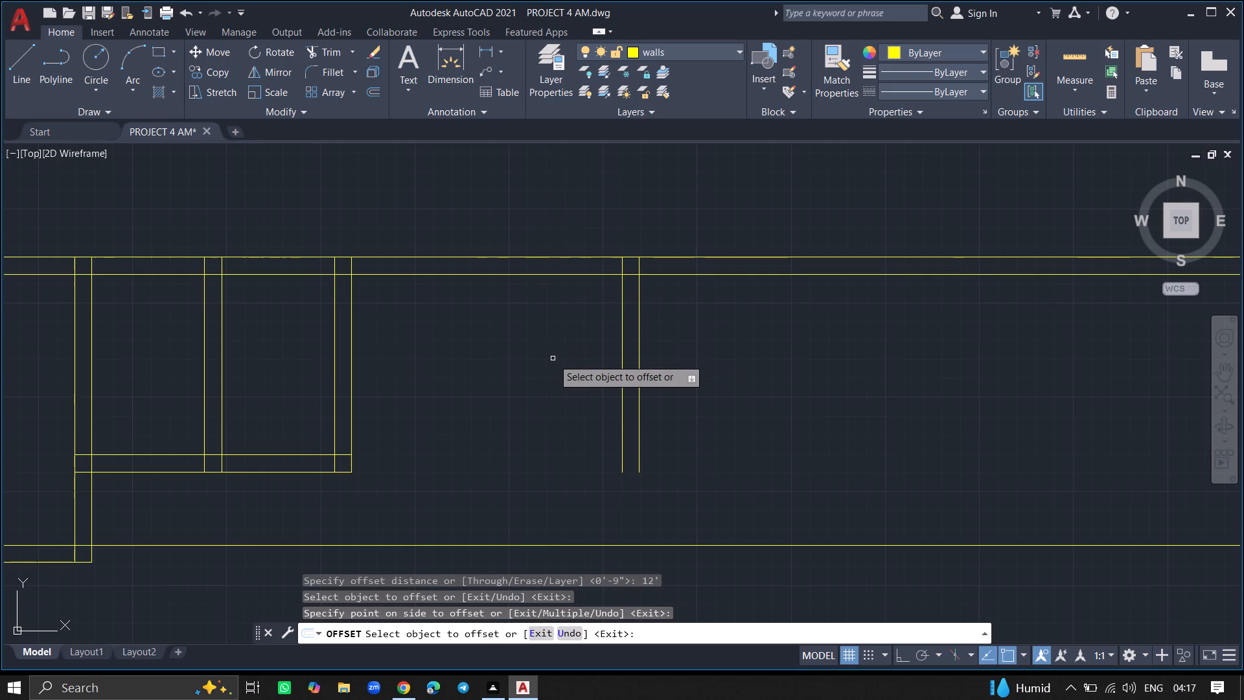
pyautogui.press('Return')
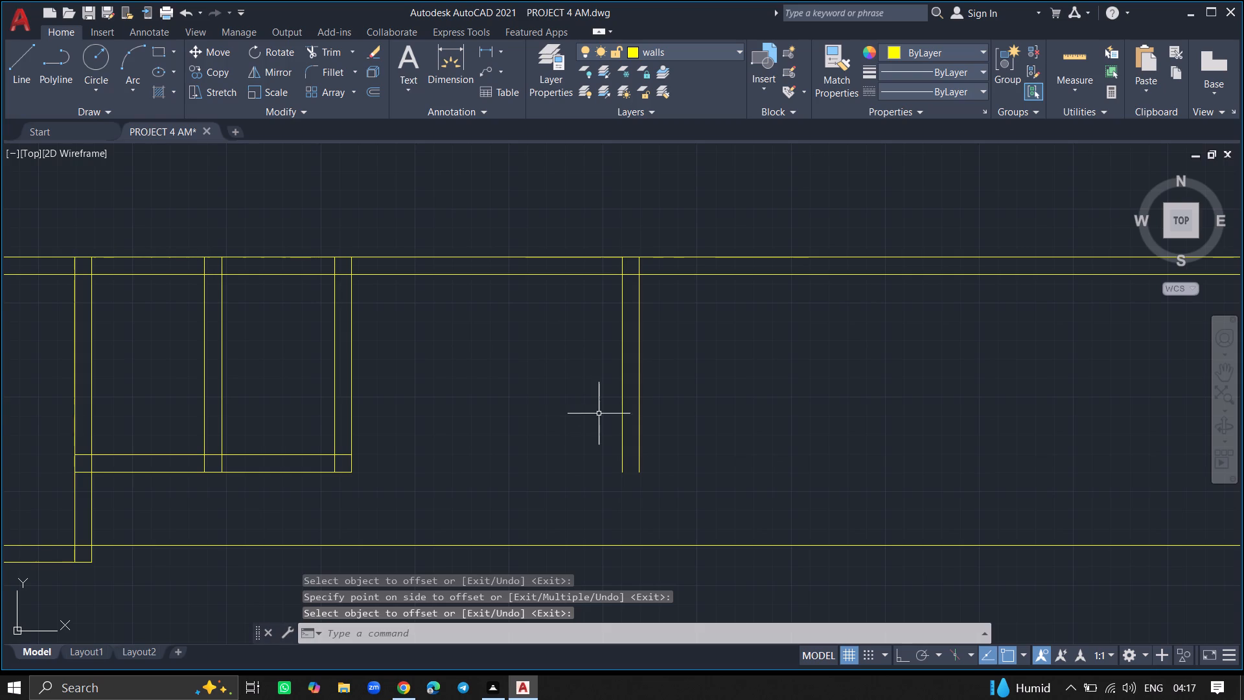
# Extend both lines of the fourth vertical partition down to the horizontal line marking the room's depth.
pyautogui.write('EX')
pyautogui.press('Return')
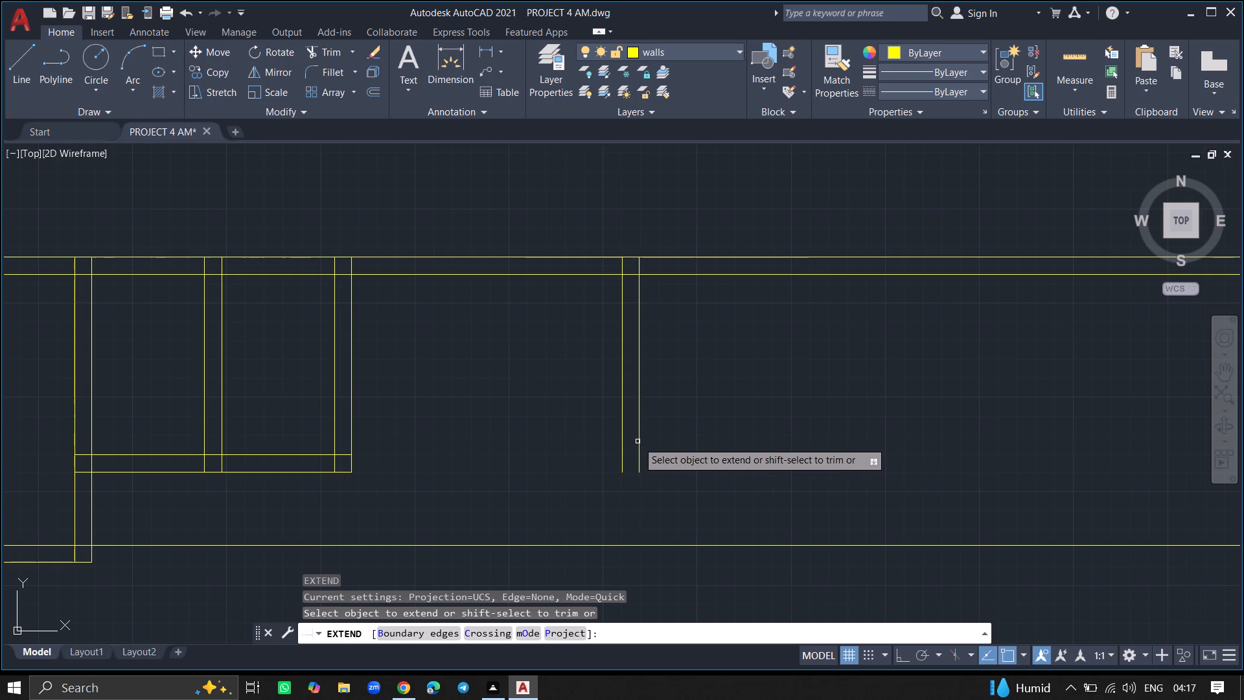
pyautogui.click(640, 440)
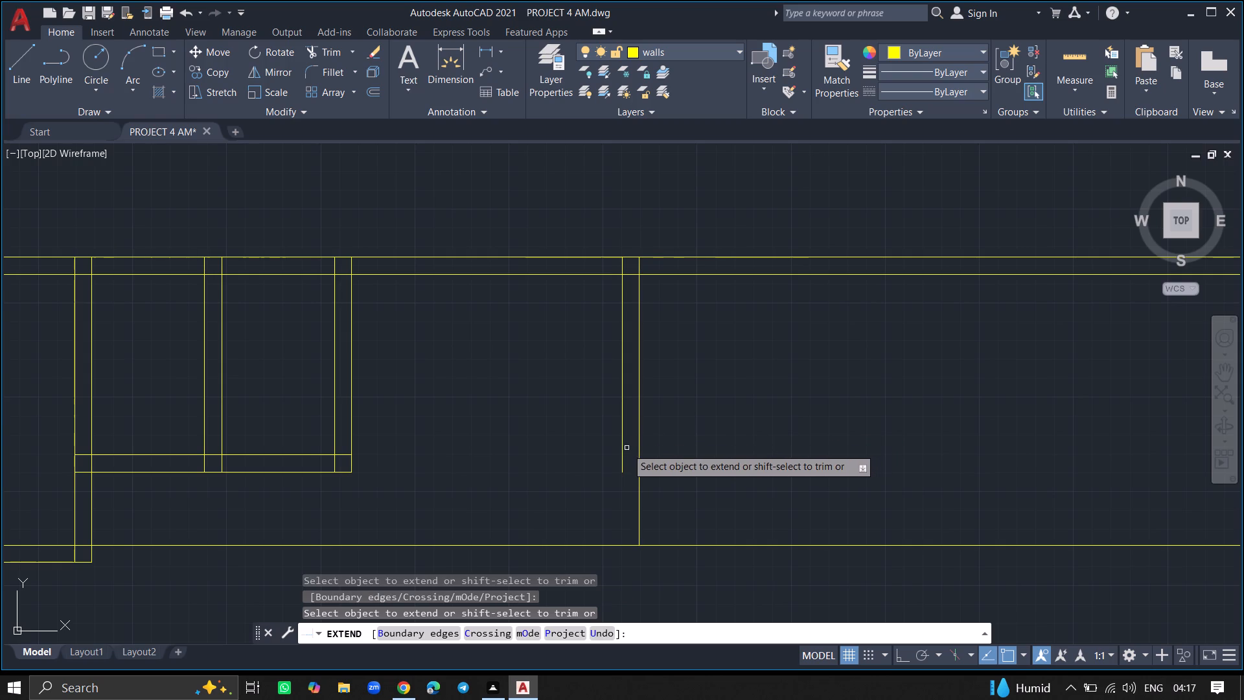
pyautogui.click(620, 452)
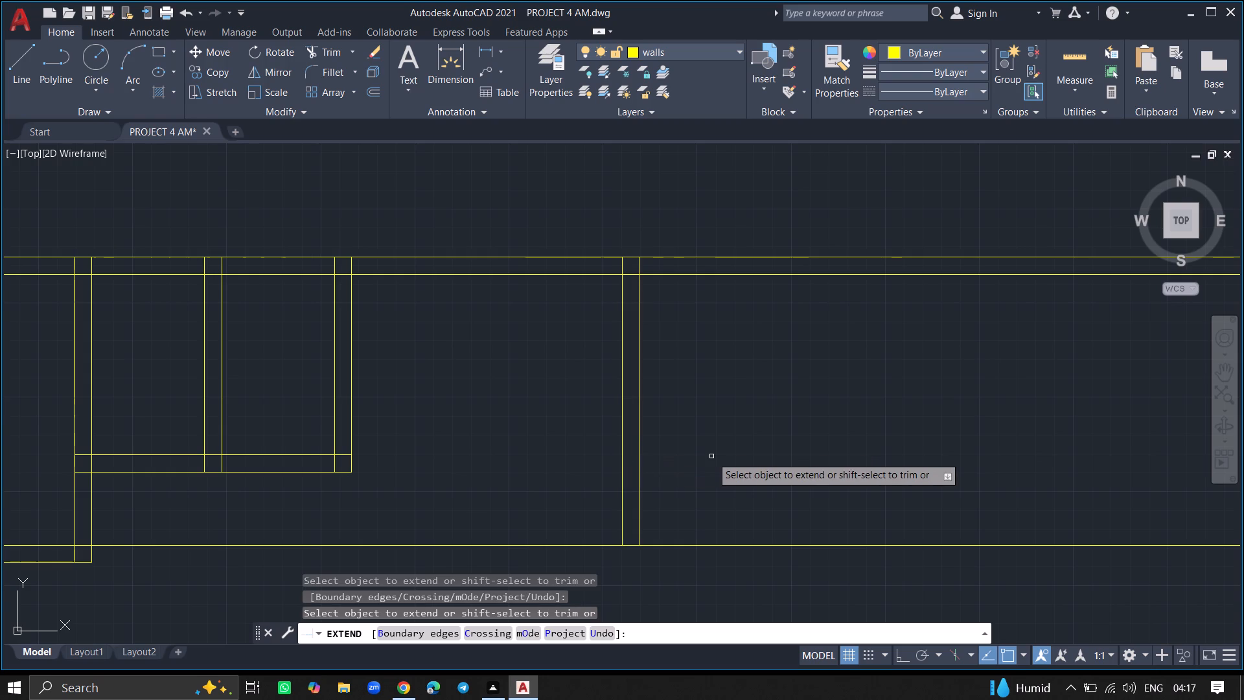
pyautogui.press('Return')
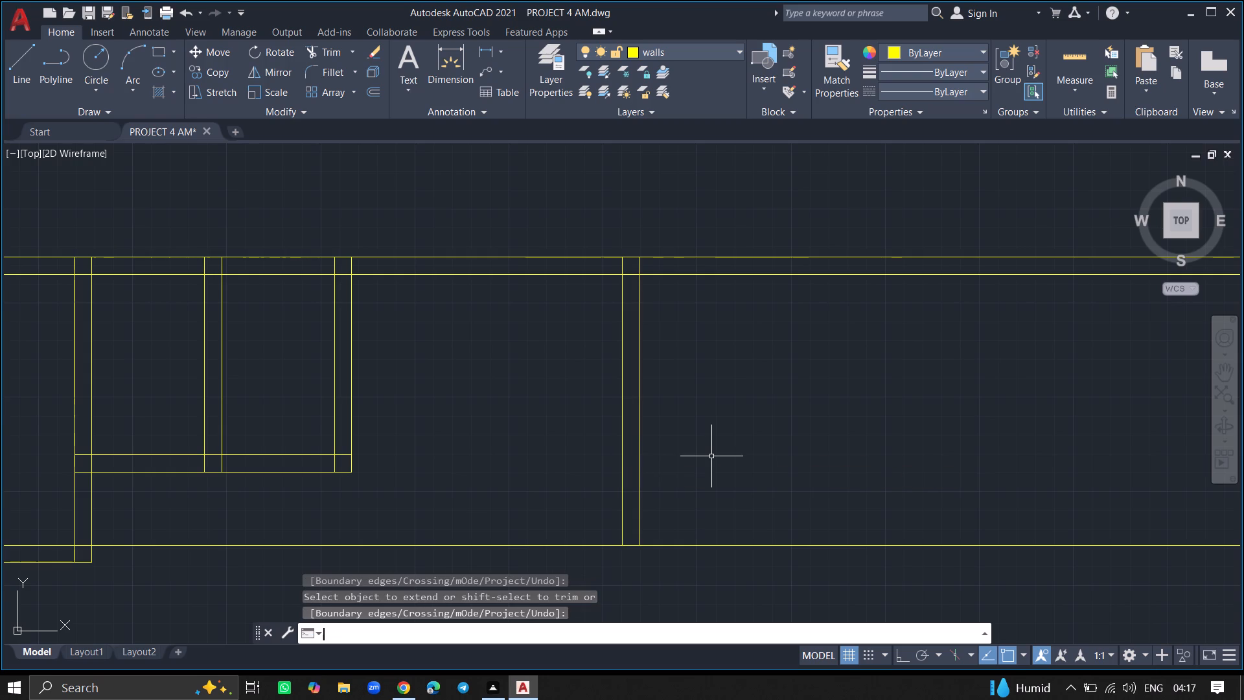
# Offset the horizontal line marking the new room's depth 9" downward to form its bottom wall.
pyautogui.press('o')
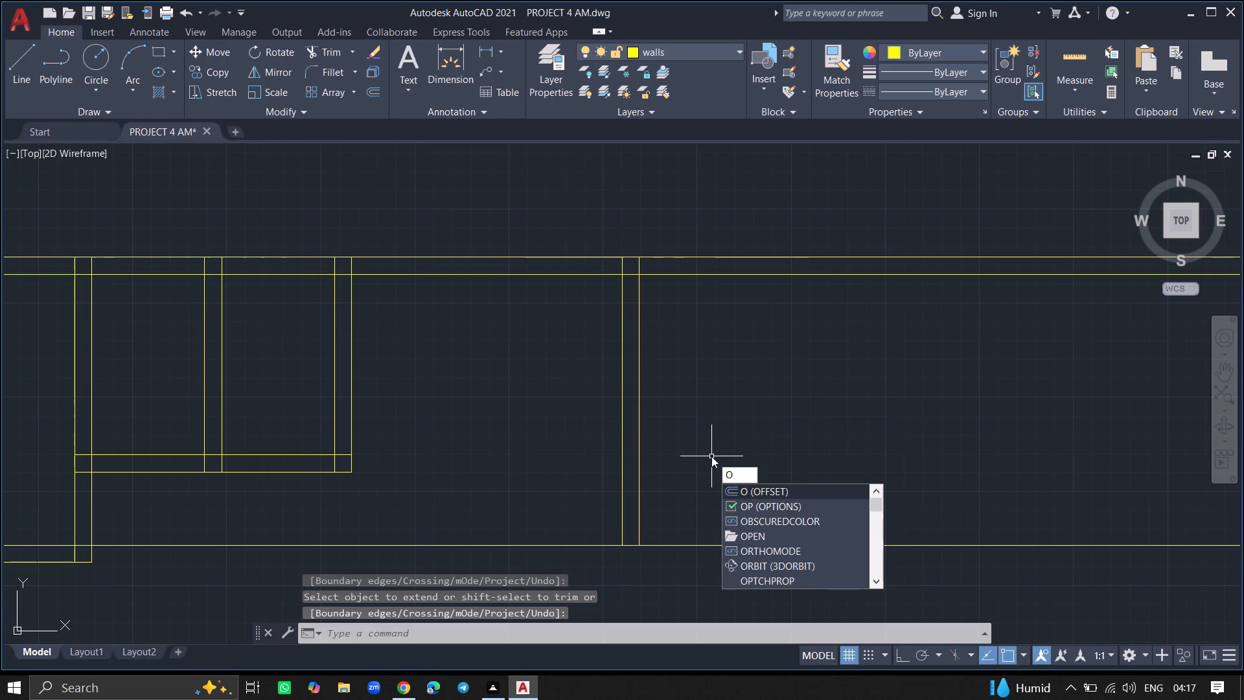
pyautogui.write('FF')
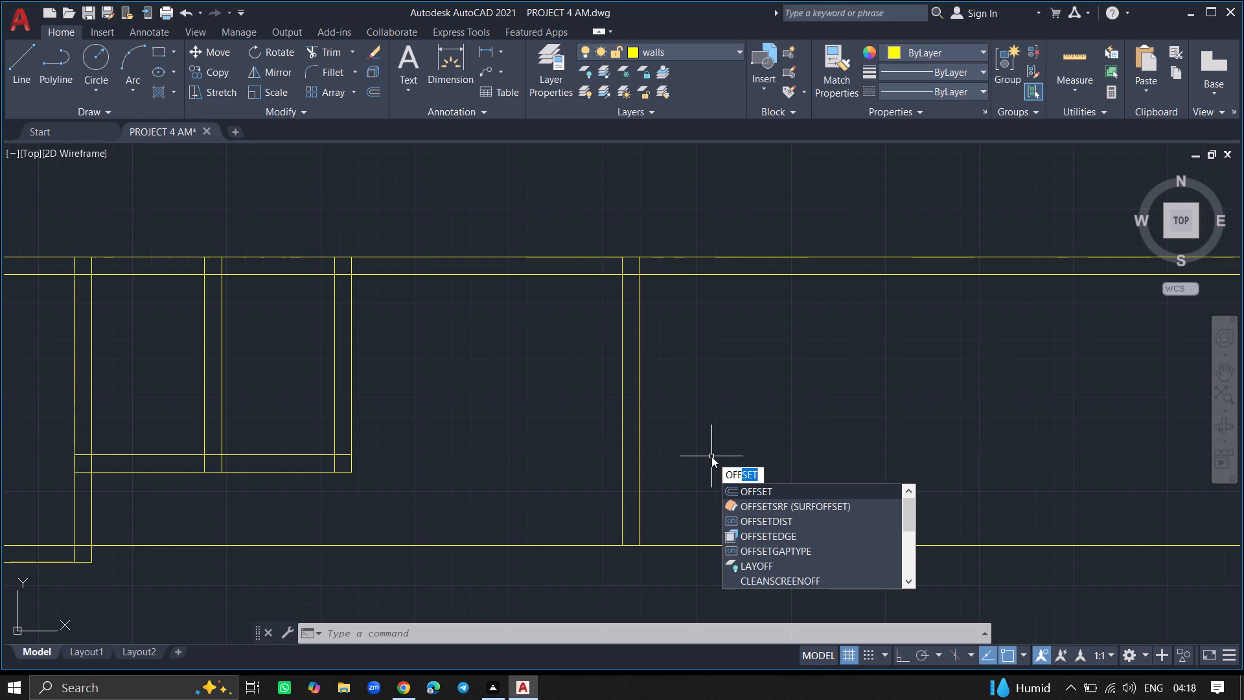
pyautogui.click(744, 489)
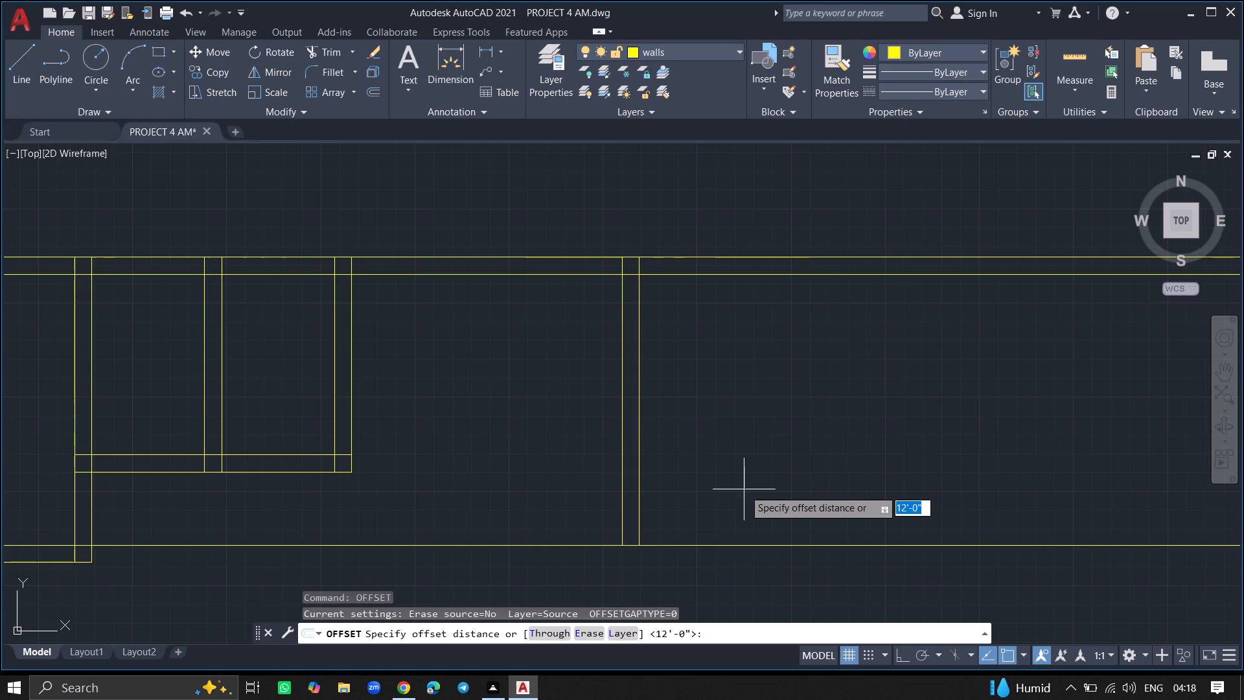
pyautogui.press('9')
pyautogui.hotkey('shift', '"')
pyautogui.press('Return')
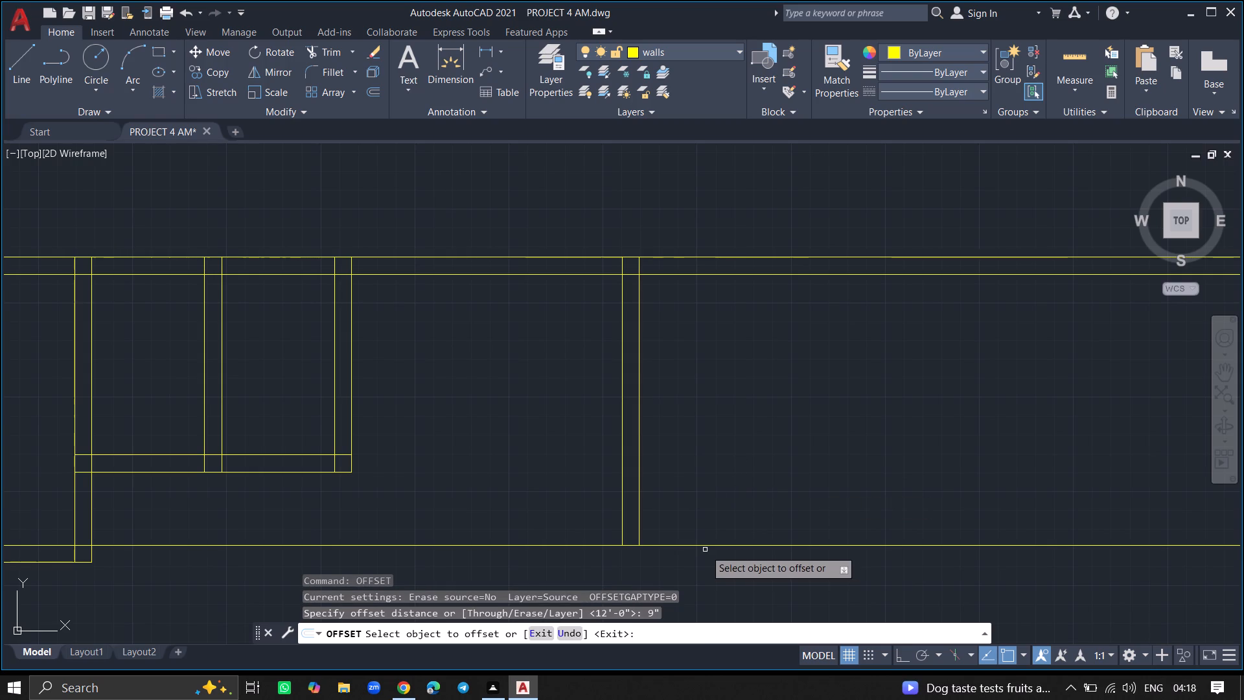
pyautogui.moveTo(705, 543); pyautogui.dragTo(707, 570)
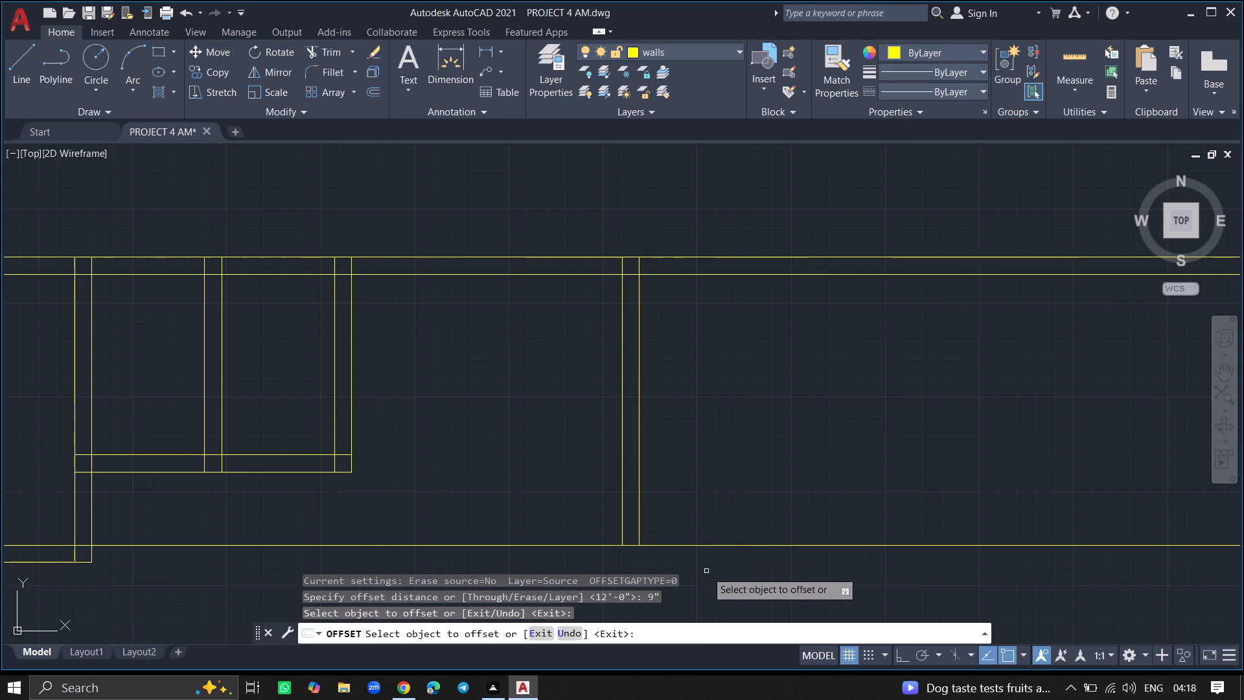
pyautogui.moveTo(707, 570); pyautogui.dragTo(618, 548)
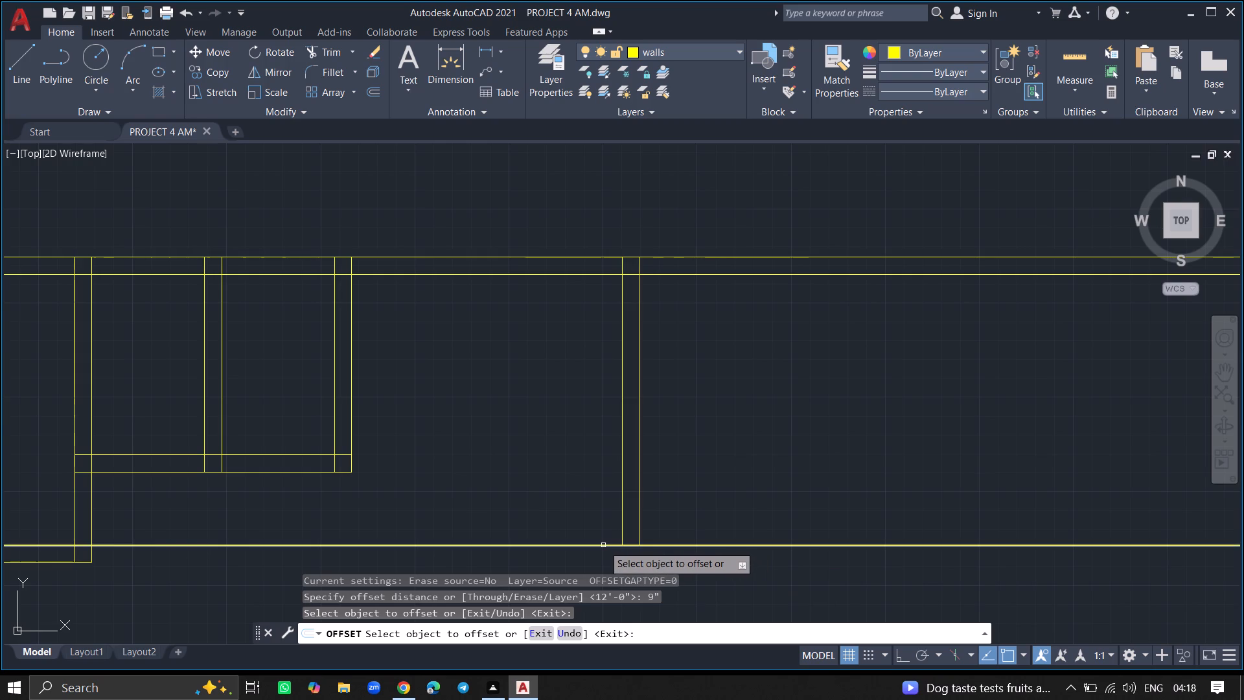
pyautogui.click(603, 545)
pyautogui.click(605, 576)
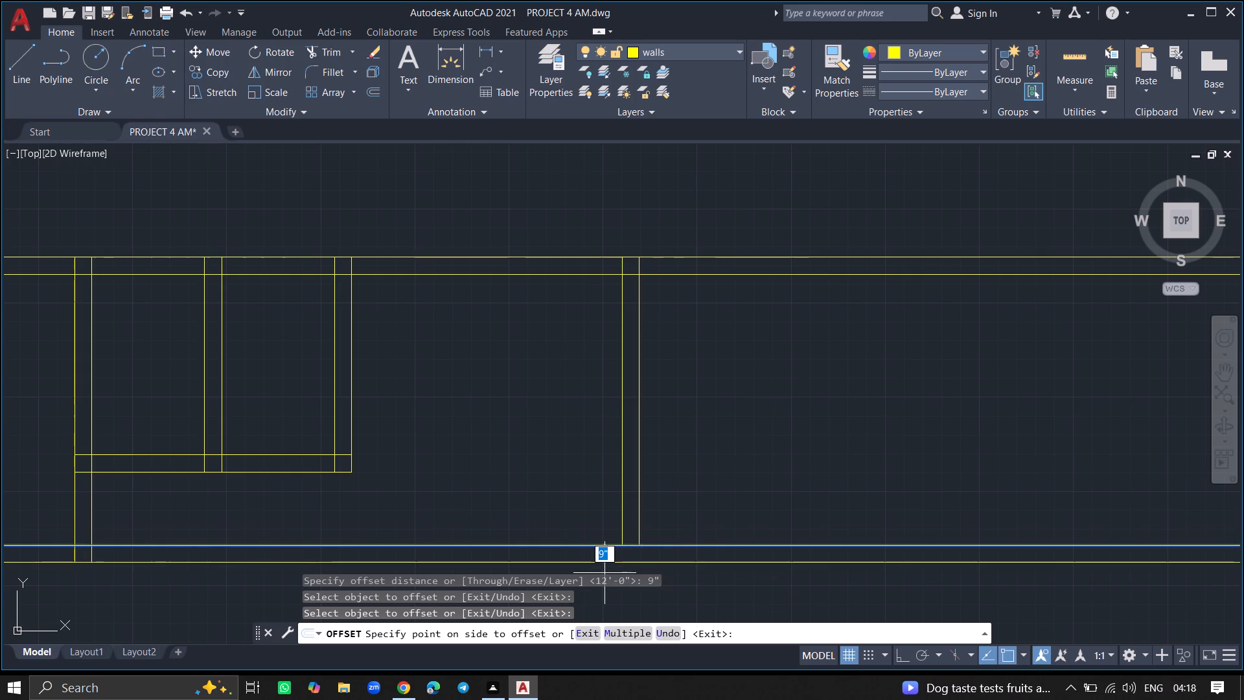
pyautogui.click(709, 614)
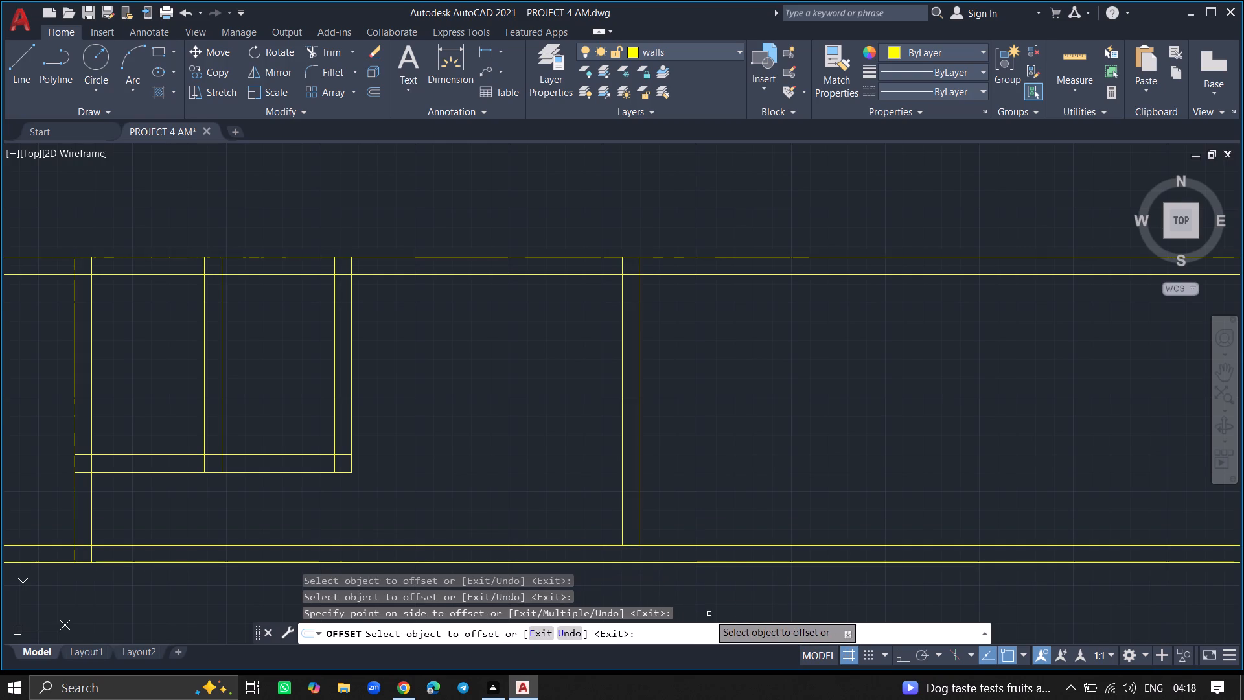
pyautogui.press('Return')
# Extend both lines of the fourth vertical partition to the outer line of the new bottom wall.
pyautogui.write('EX')
pyautogui.press('Return')
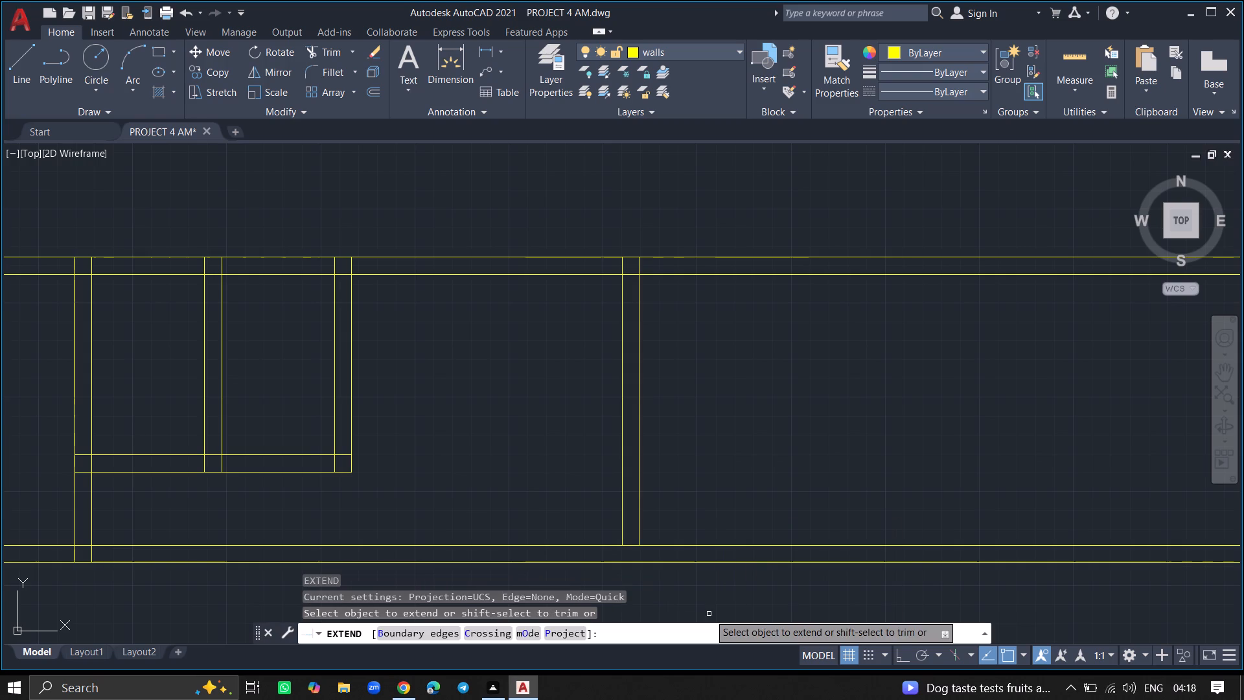
pyautogui.click(639, 536)
pyautogui.click(623, 536)
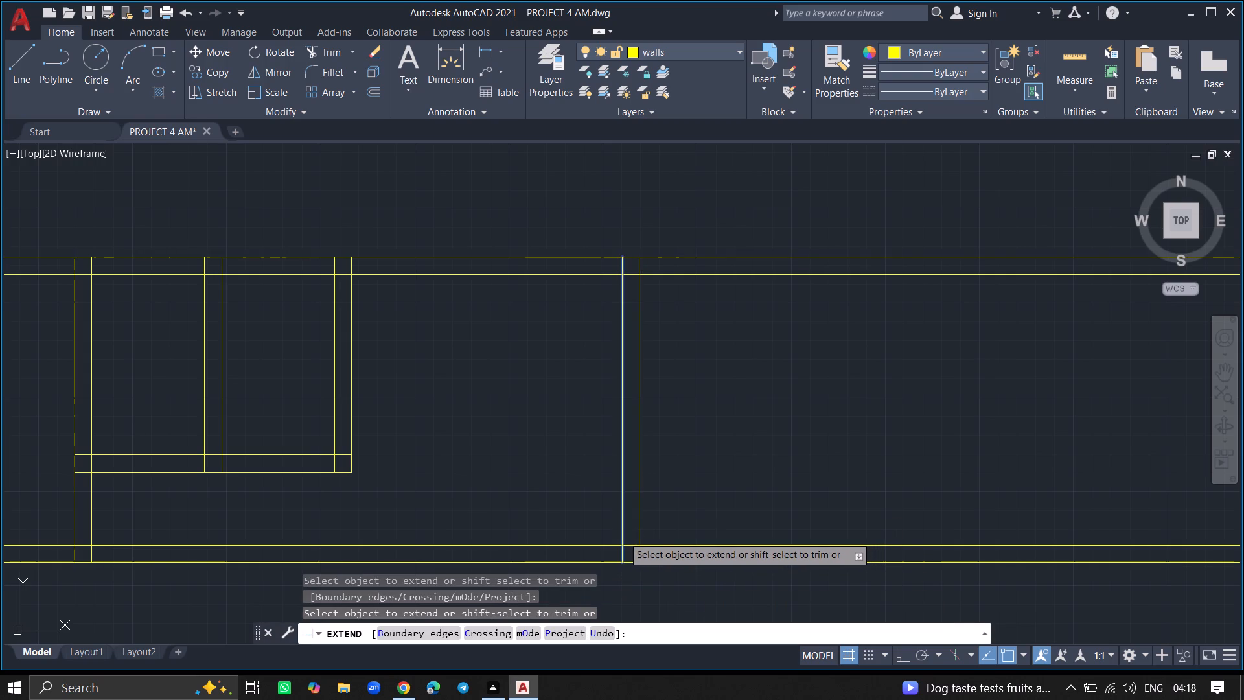
pyautogui.press('Return')
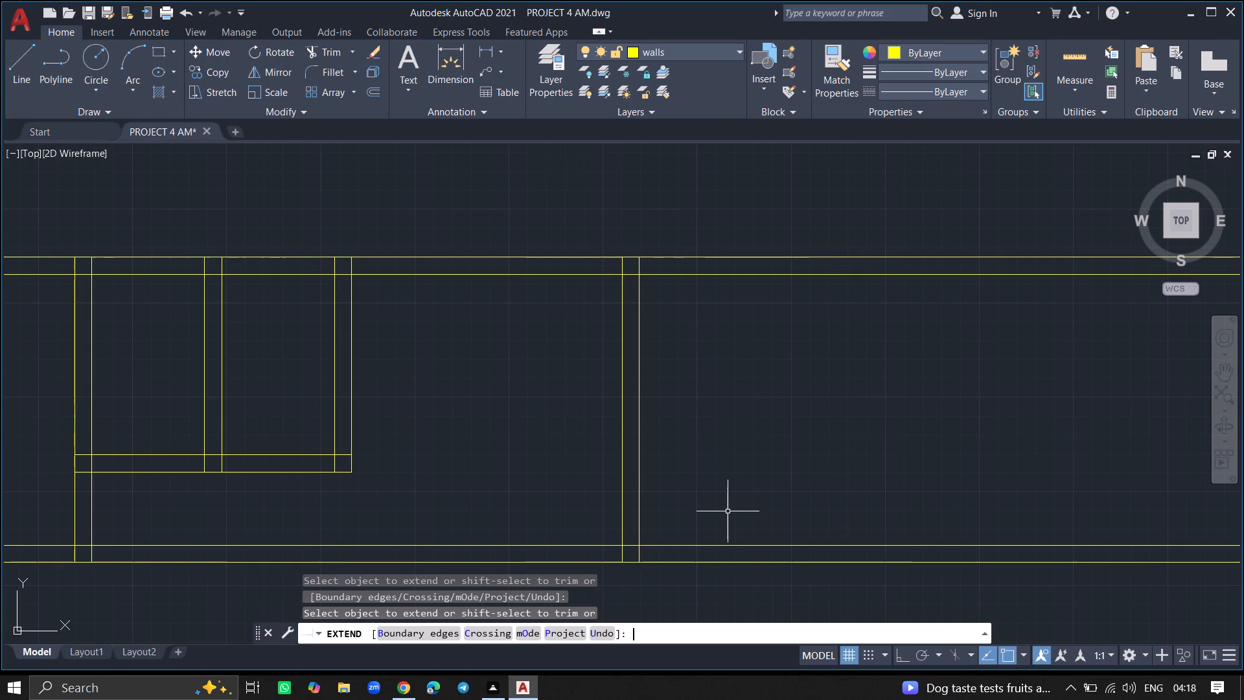
# Trim both lines of the top outer wall and of the bottom wall that overrun the fourth vertical partition's outer line.
pyautogui.keyDown('ctrl'); pyautogui.scroll(-5, 728, 511); pyautogui.keyUp('ctrl')
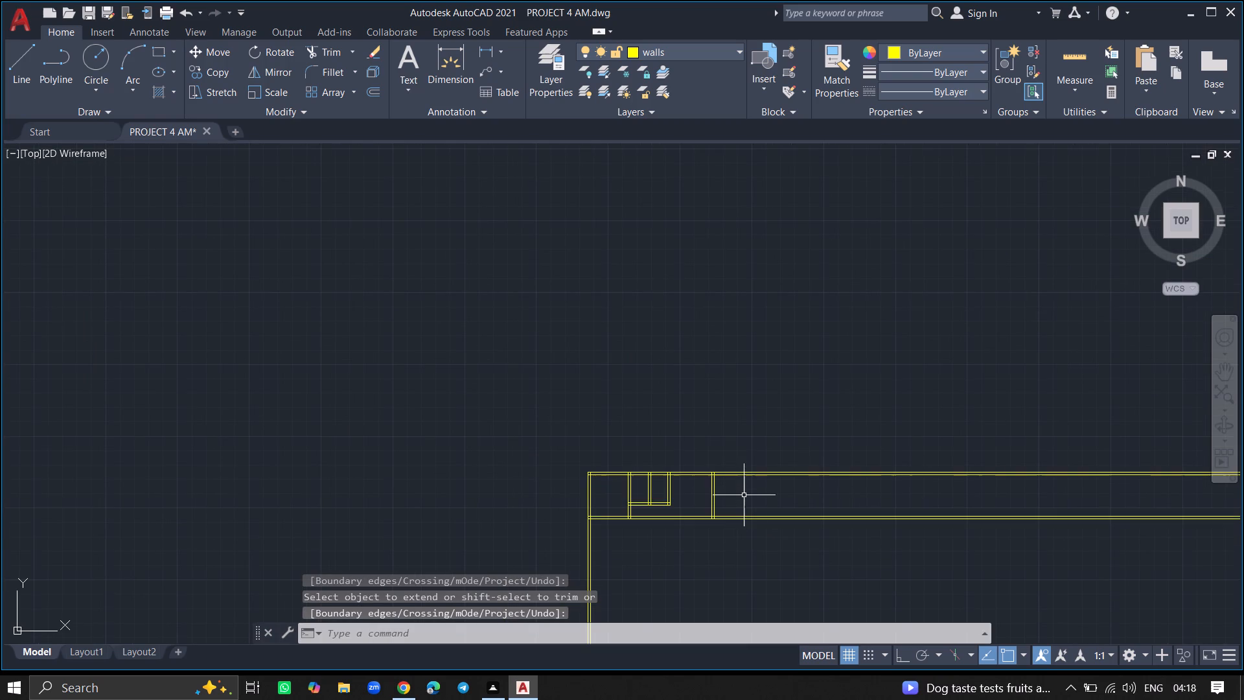
pyautogui.keyDown('ctrl'); pyautogui.scroll(3, 744, 495); pyautogui.keyUp('ctrl')
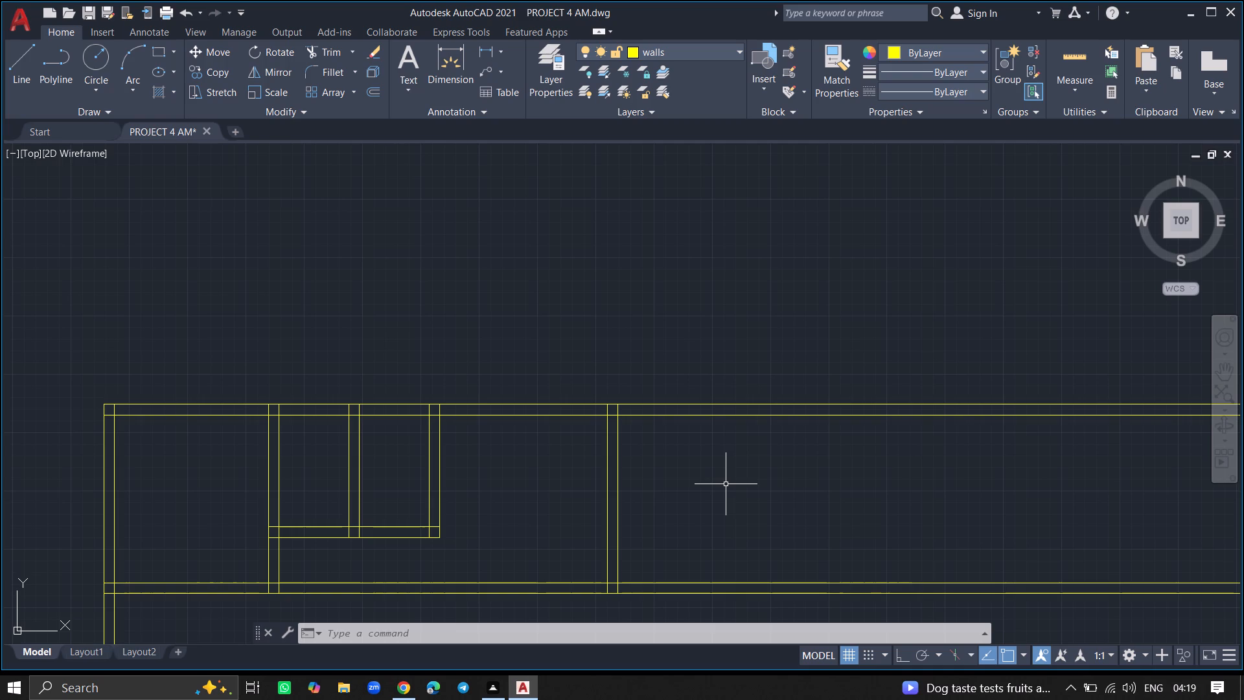
pyautogui.keyDown('ctrl'); pyautogui.scroll(-7, 726, 484); pyautogui.keyUp('ctrl')
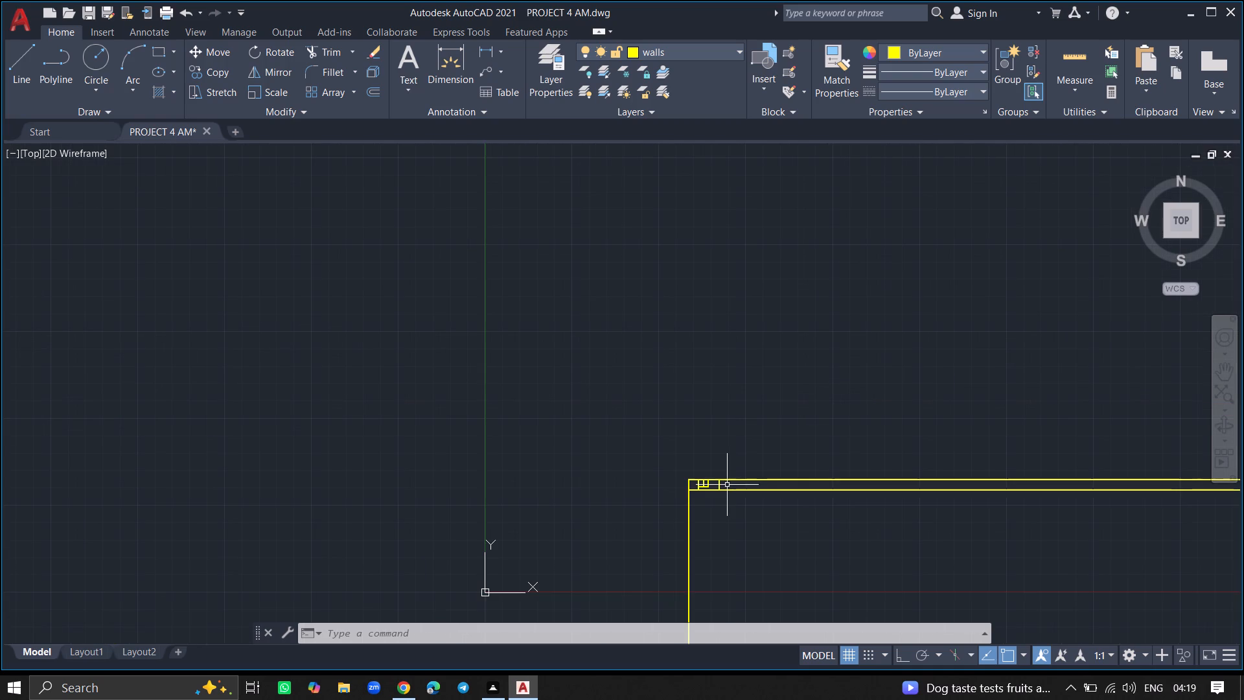
pyautogui.keyDown('ctrl'); pyautogui.scroll(11, 731, 493); pyautogui.keyUp('ctrl')
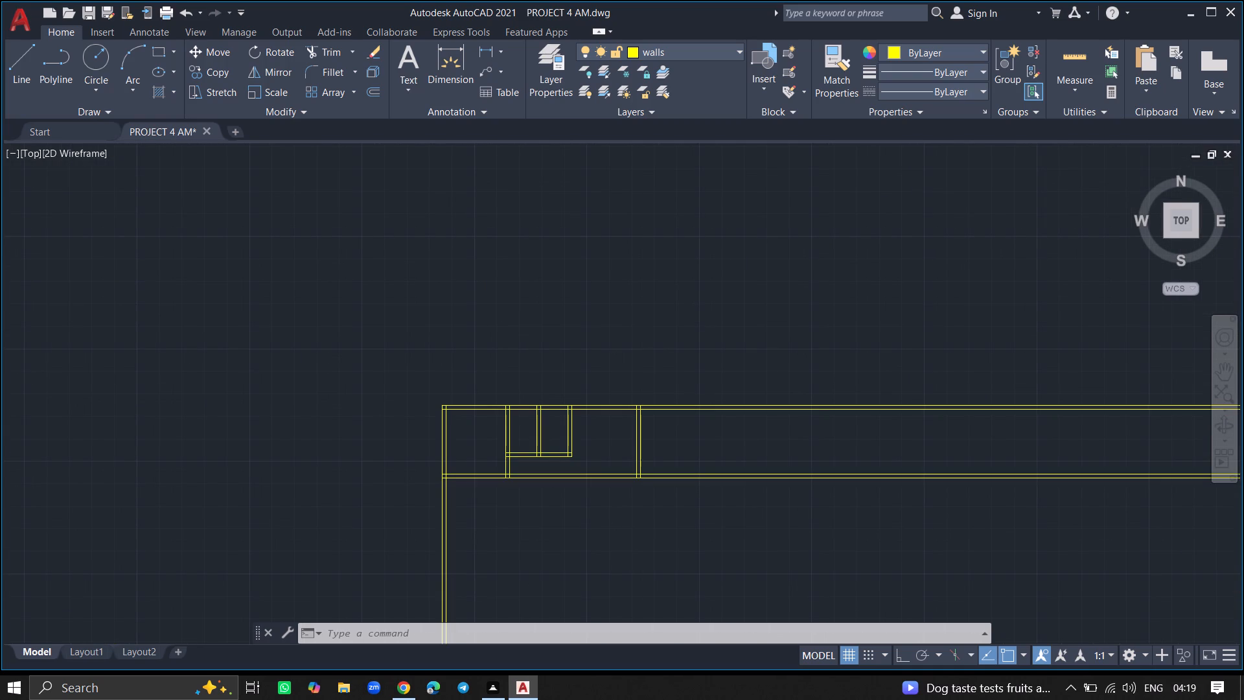
pyautogui.write('TR')
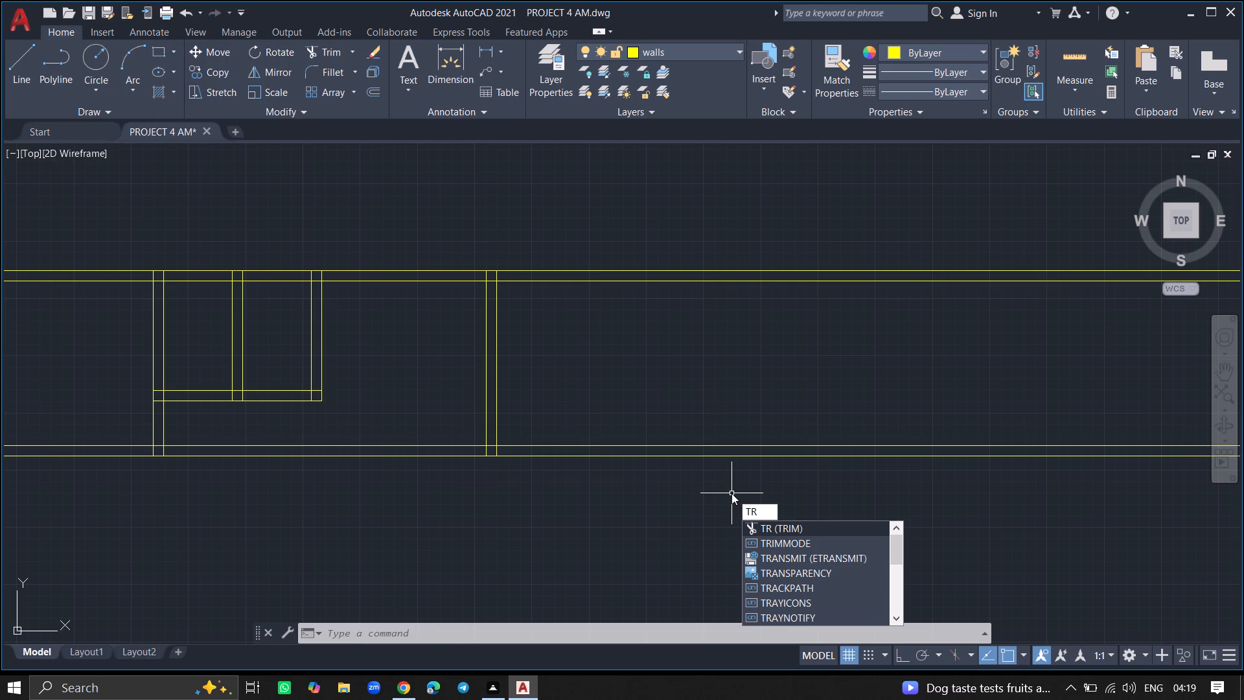
pyautogui.click(762, 528)
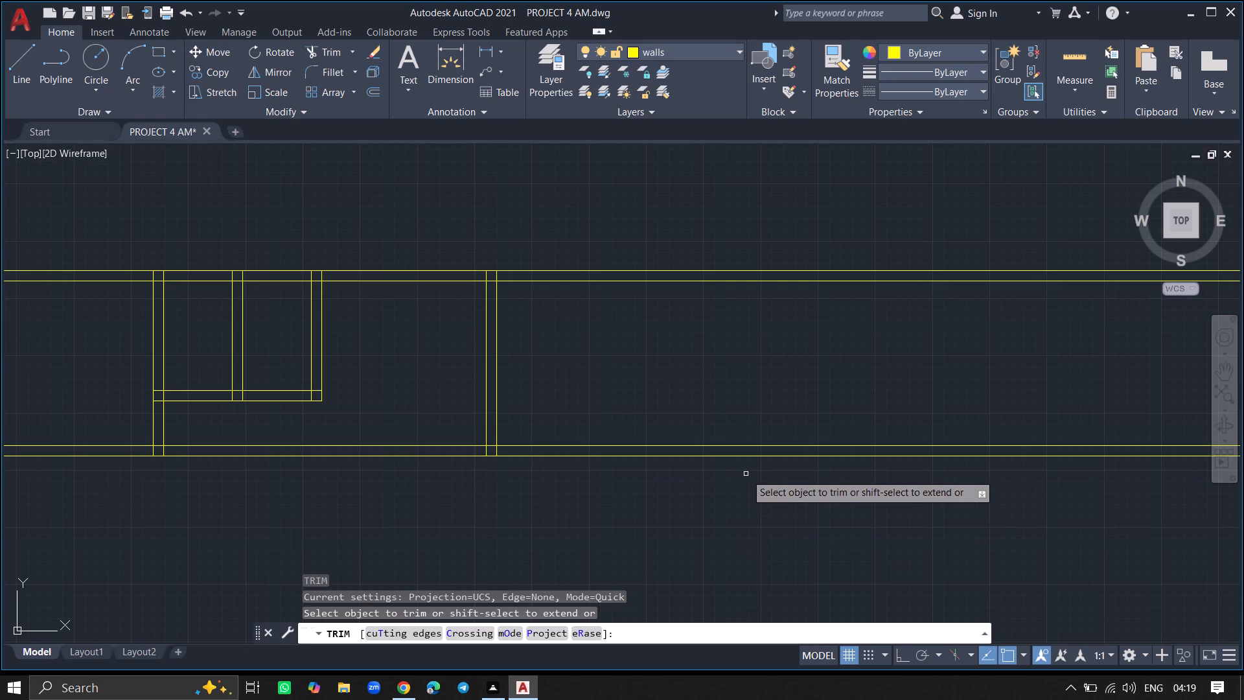
pyautogui.click(743, 457)
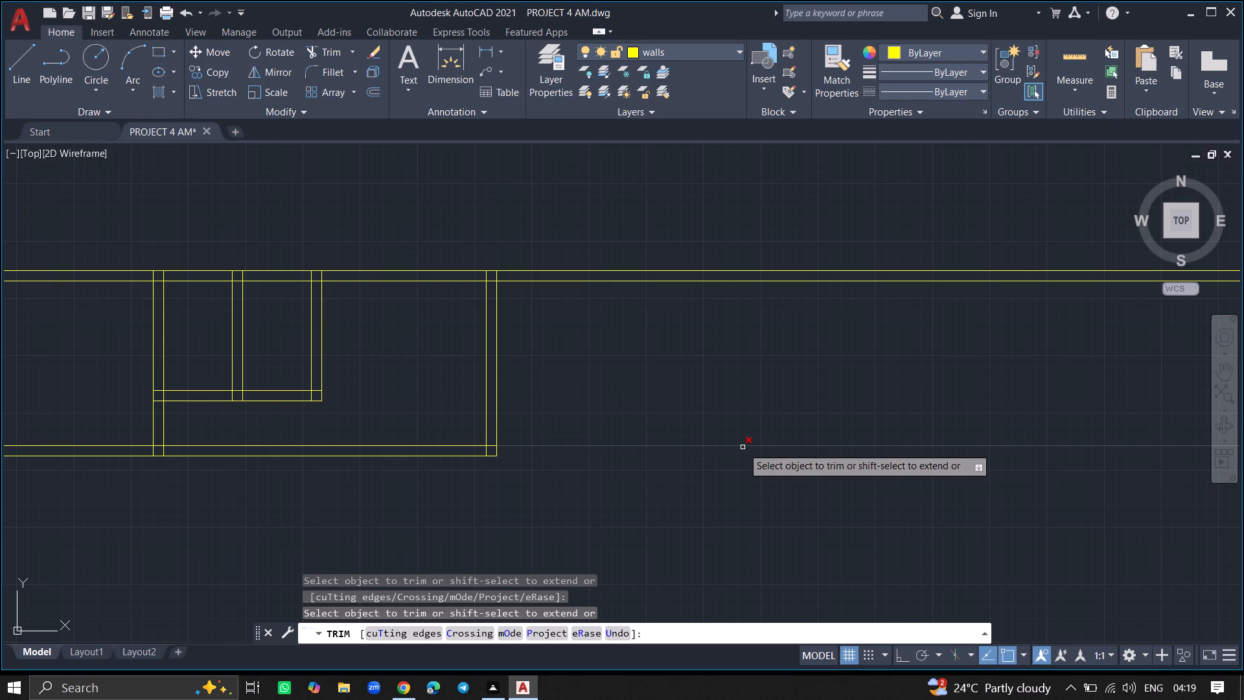
pyautogui.click(743, 447)
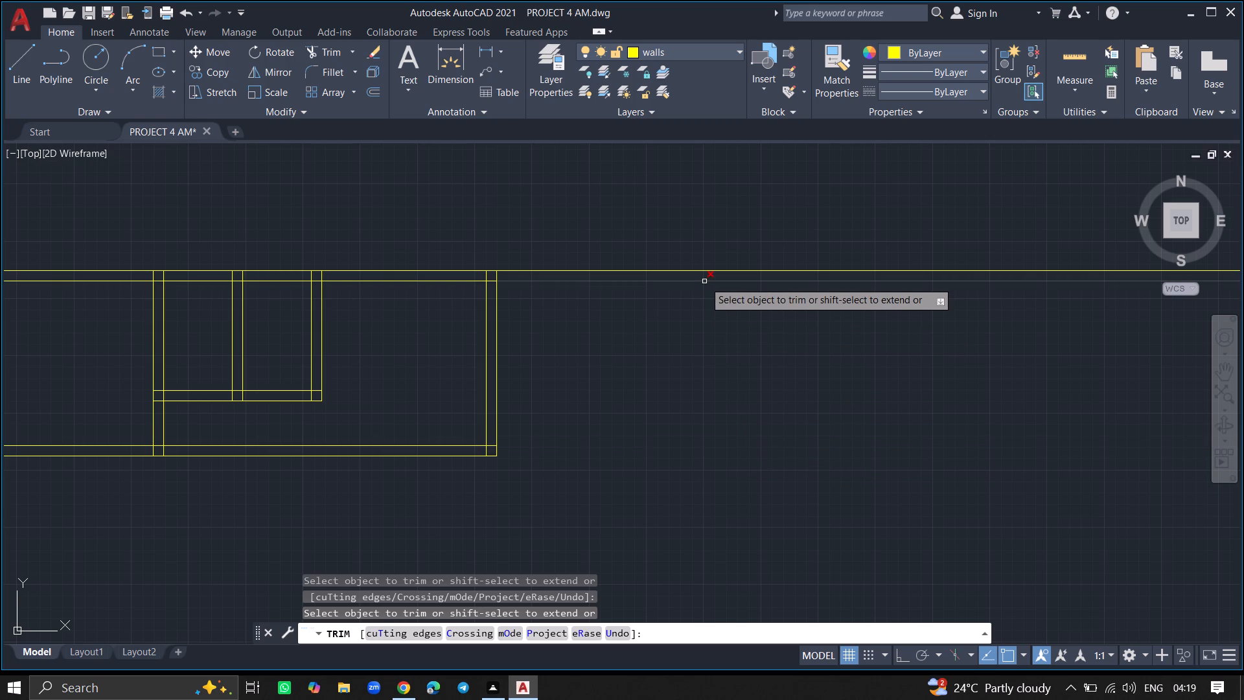
pyautogui.click(704, 281)
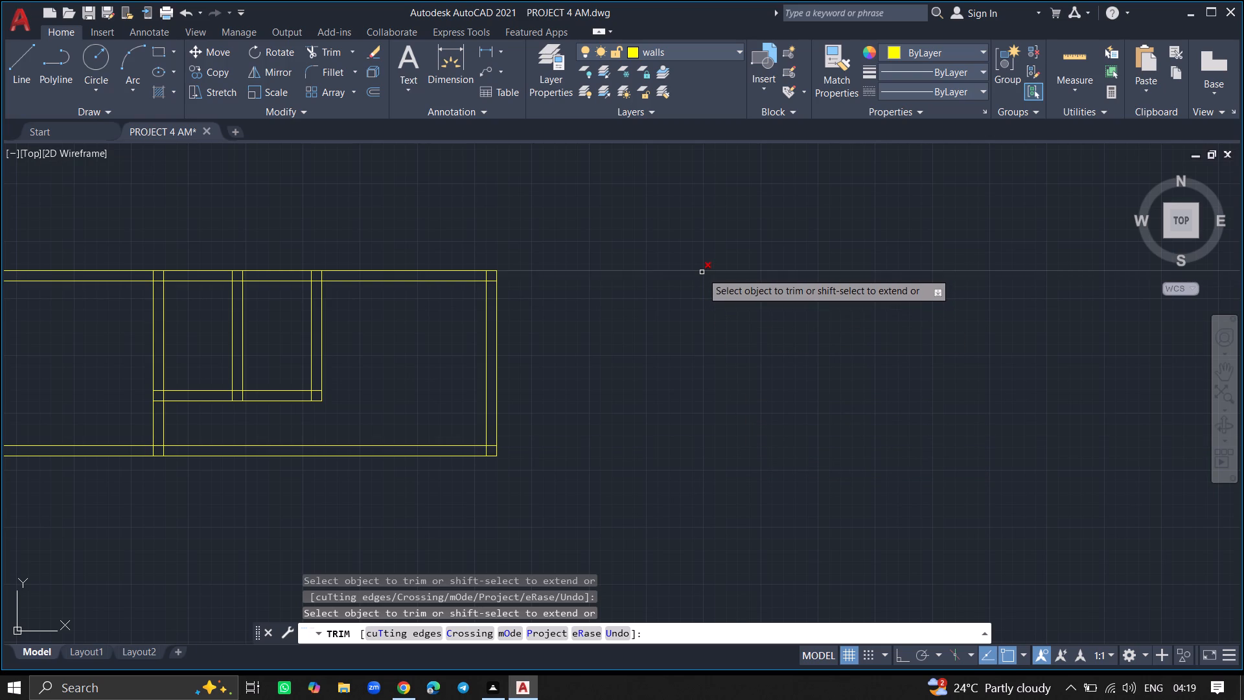
pyautogui.click(702, 272)
pyautogui.press('Return')
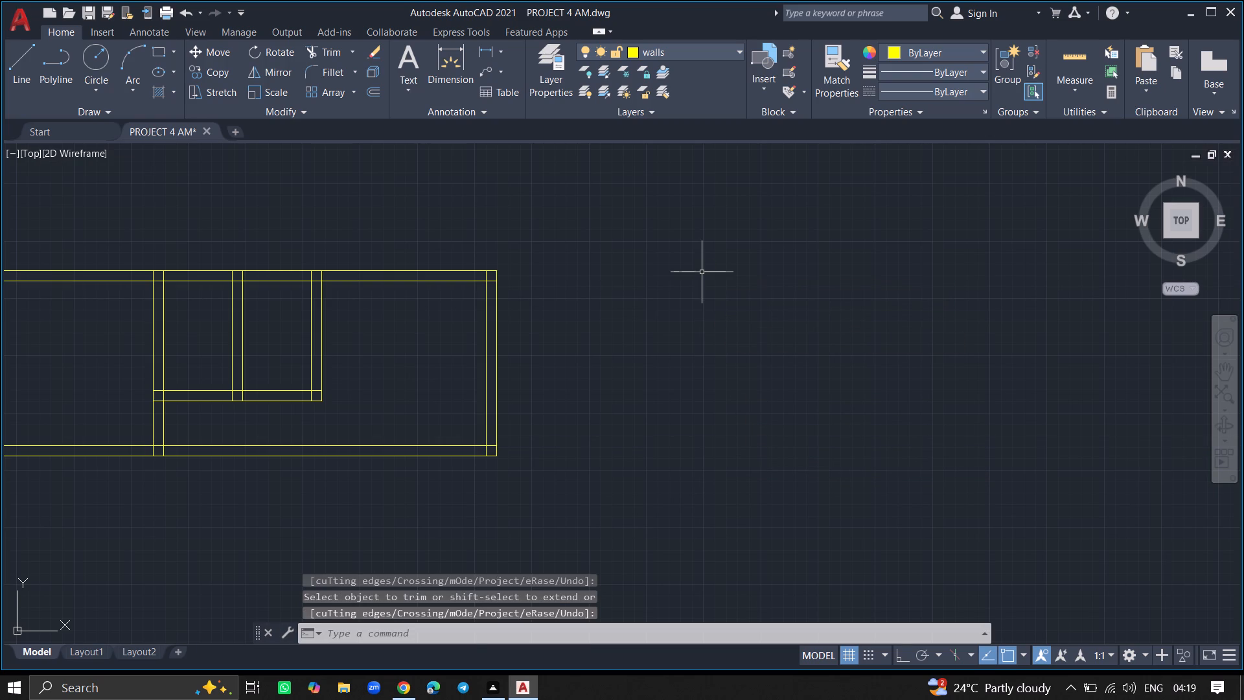
# Extend both lines of the third vertical partition down to the outer line of the bottom wall.
pyautogui.keyDown('ctrl'); pyautogui.scroll(3, 275, 426); pyautogui.keyUp('ctrl')
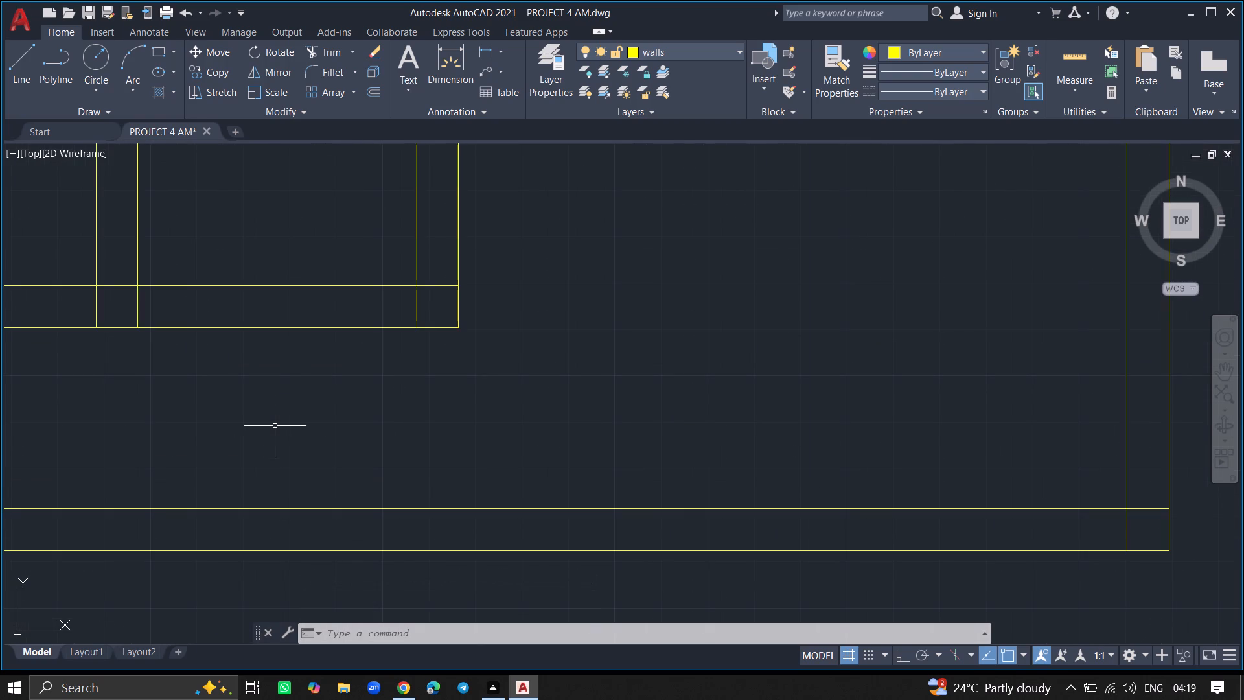
pyautogui.write('EX')
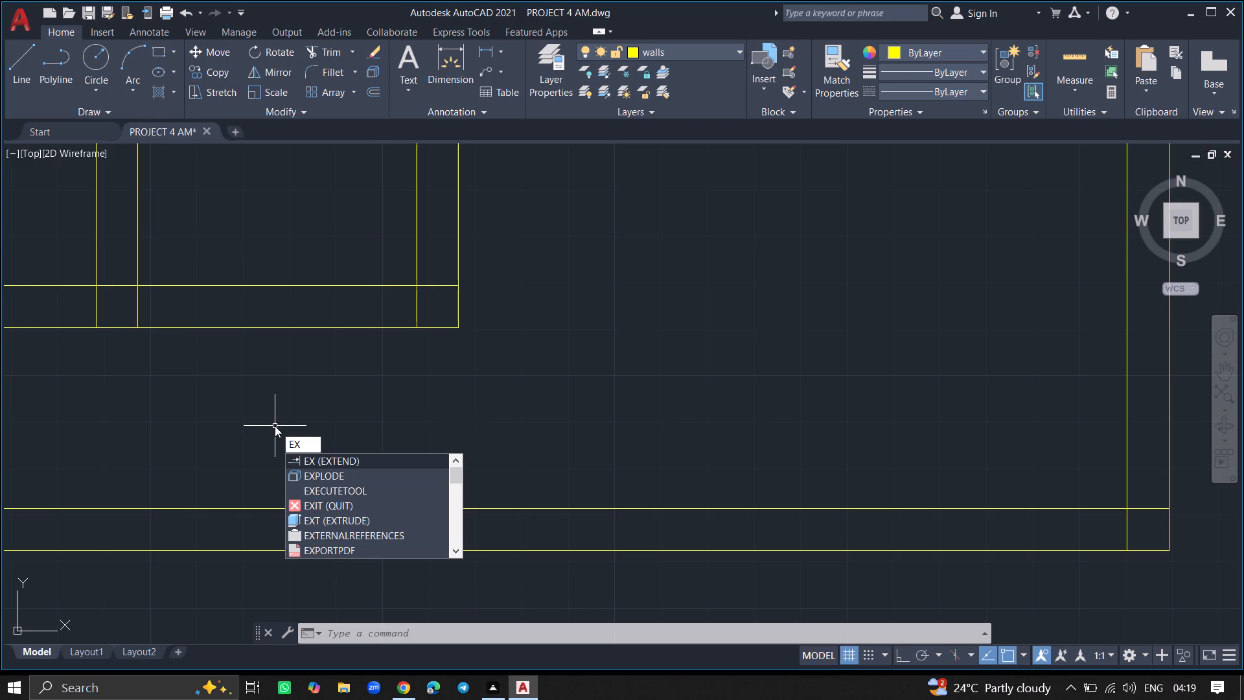
pyautogui.press('Return')
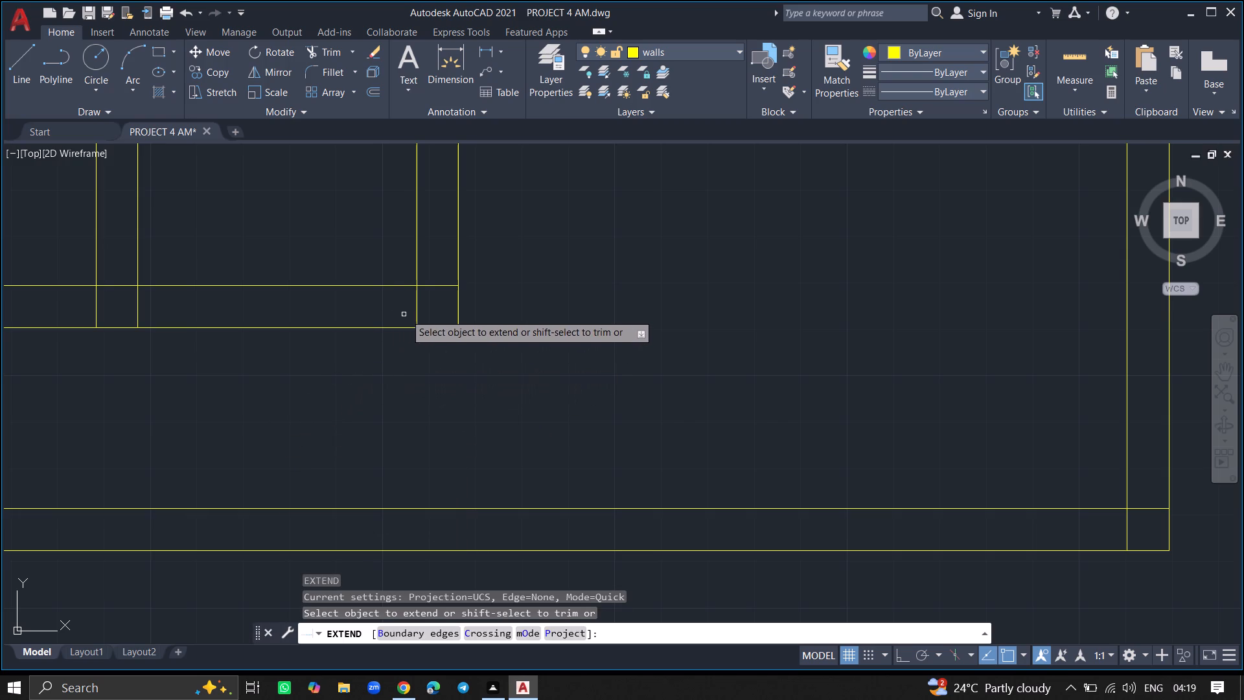
pyautogui.click(418, 309)
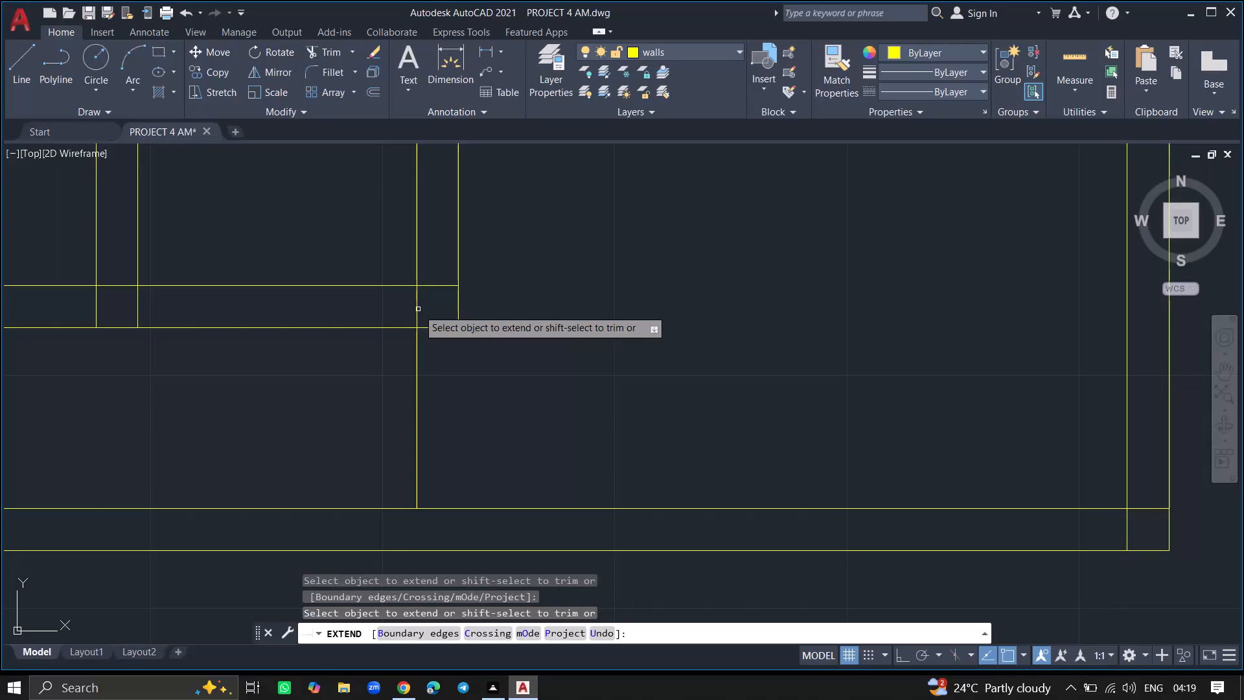
pyautogui.click(458, 303)
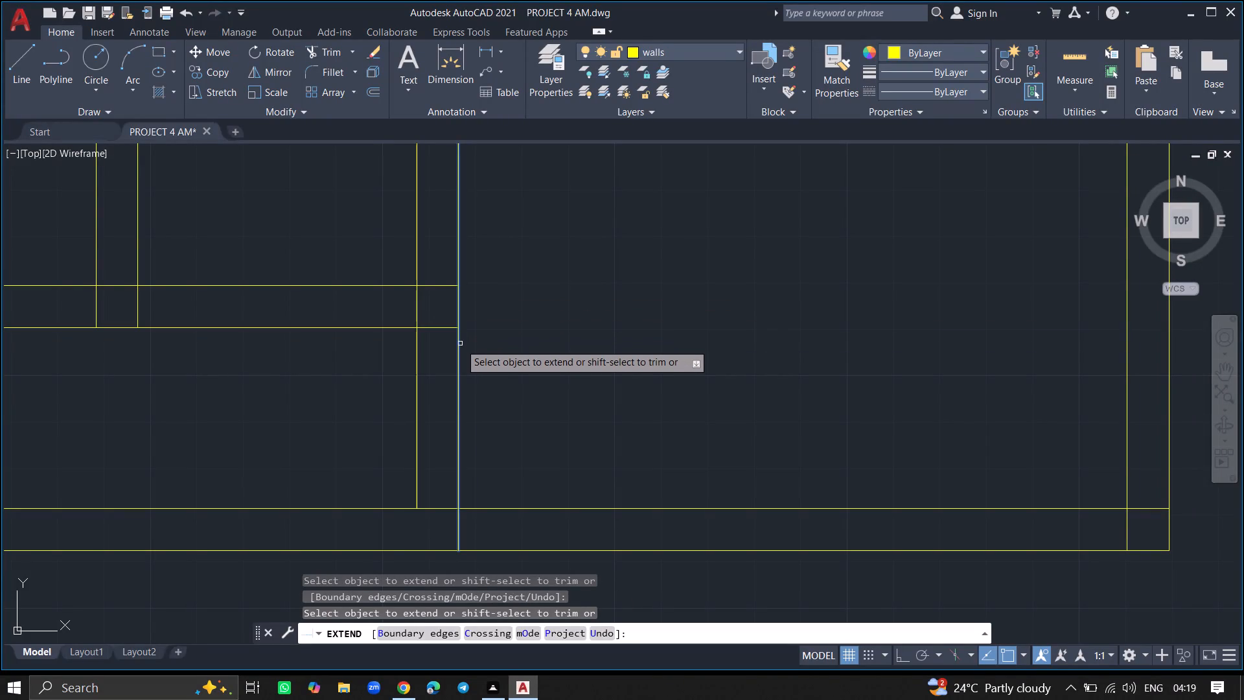
pyautogui.click(460, 344)
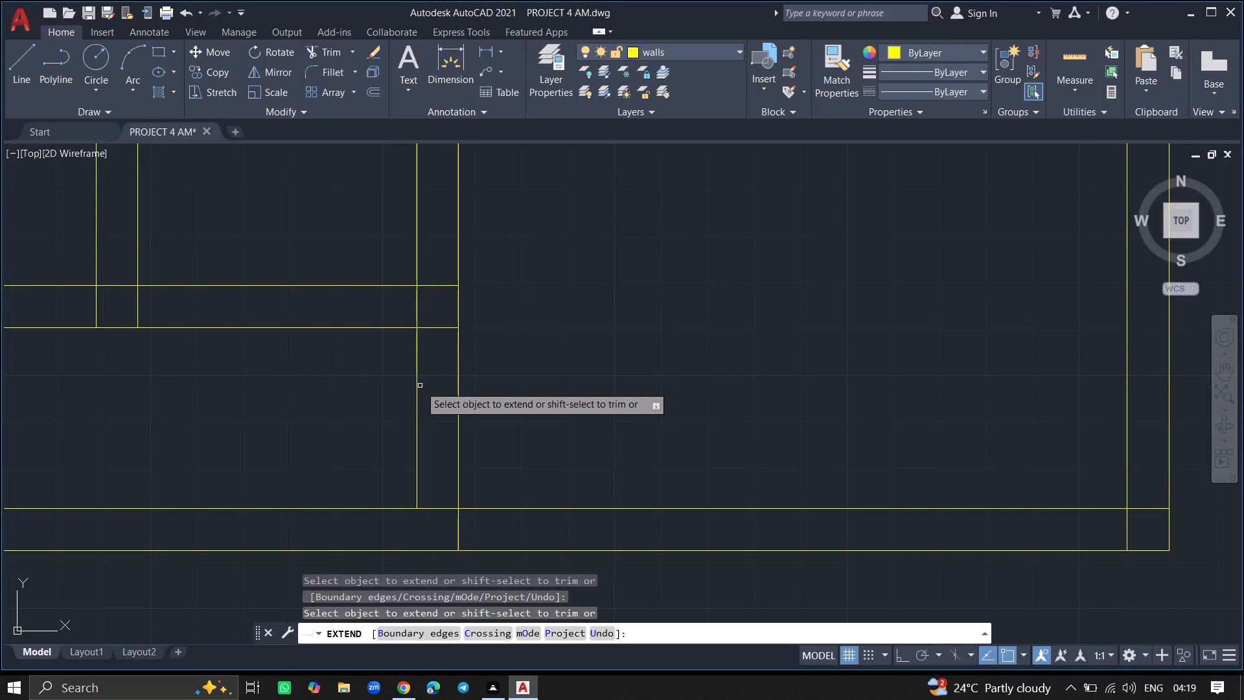
pyautogui.click(415, 387)
pyautogui.keyDown('ctrl'); pyautogui.scroll(-4, 415, 387); pyautogui.keyUp('ctrl')
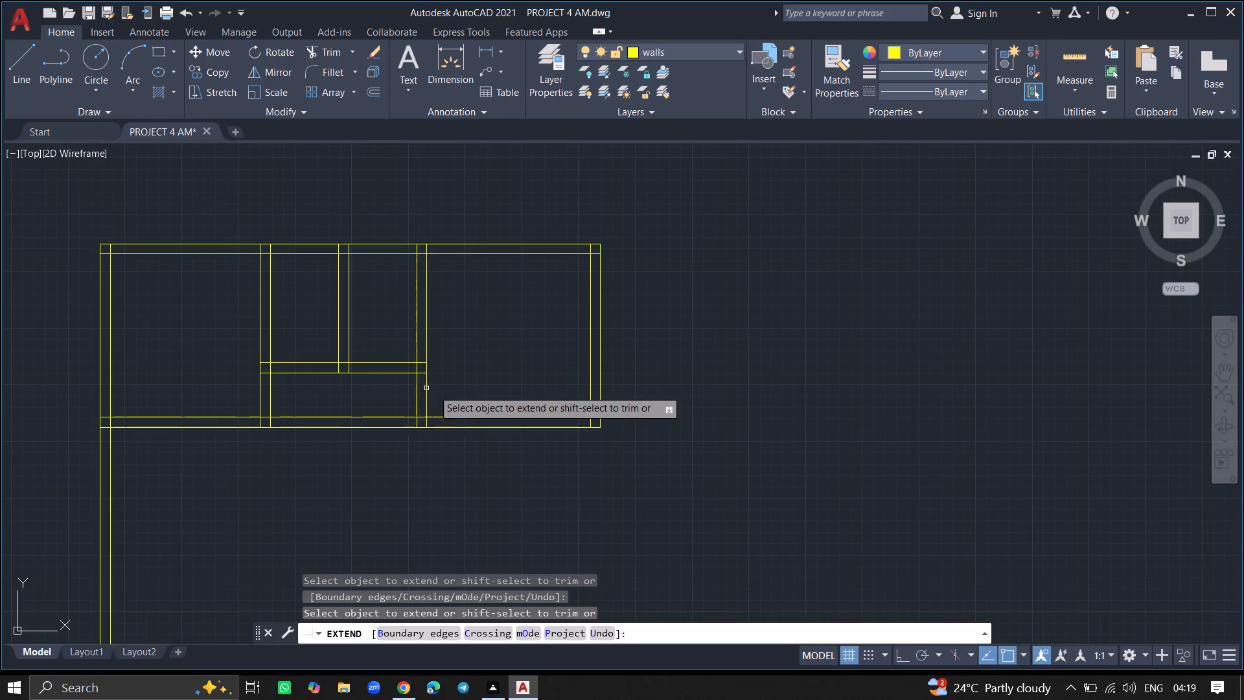
pyautogui.press('Return')
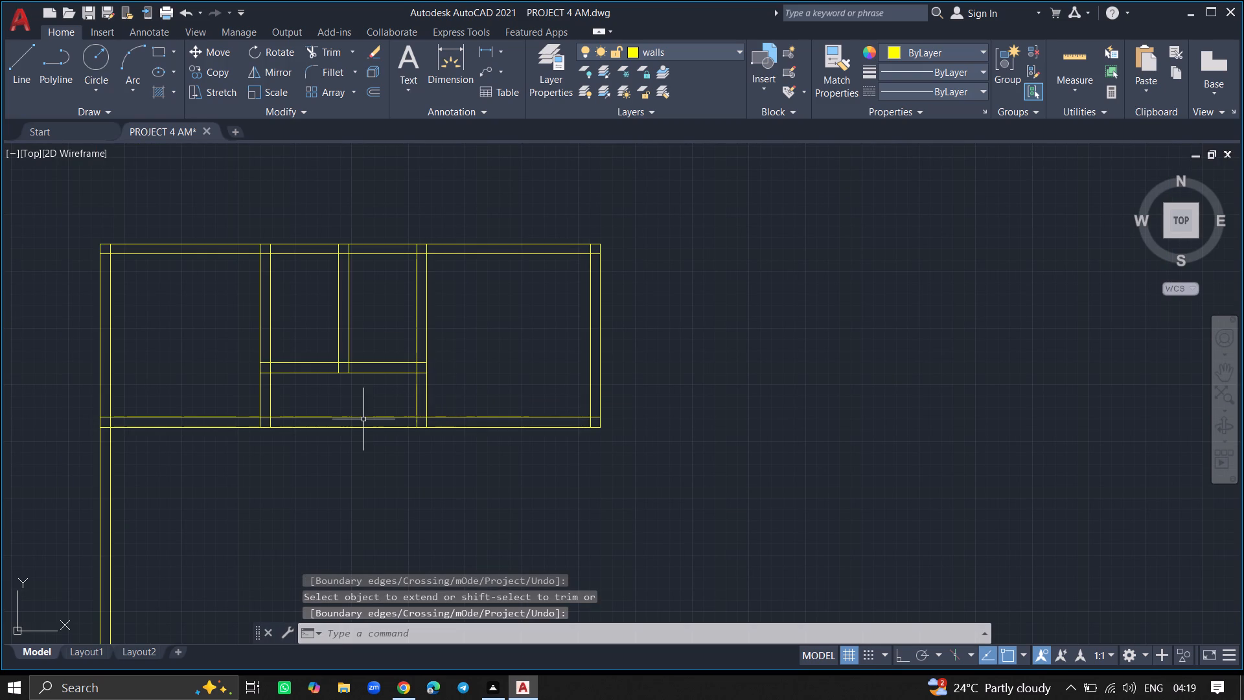
# Offset the outer line of the left outer wall 5'6" outward to the left.
pyautogui.keyDown('ctrl'); pyautogui.scroll(-2, 363, 419); pyautogui.keyUp('ctrl')
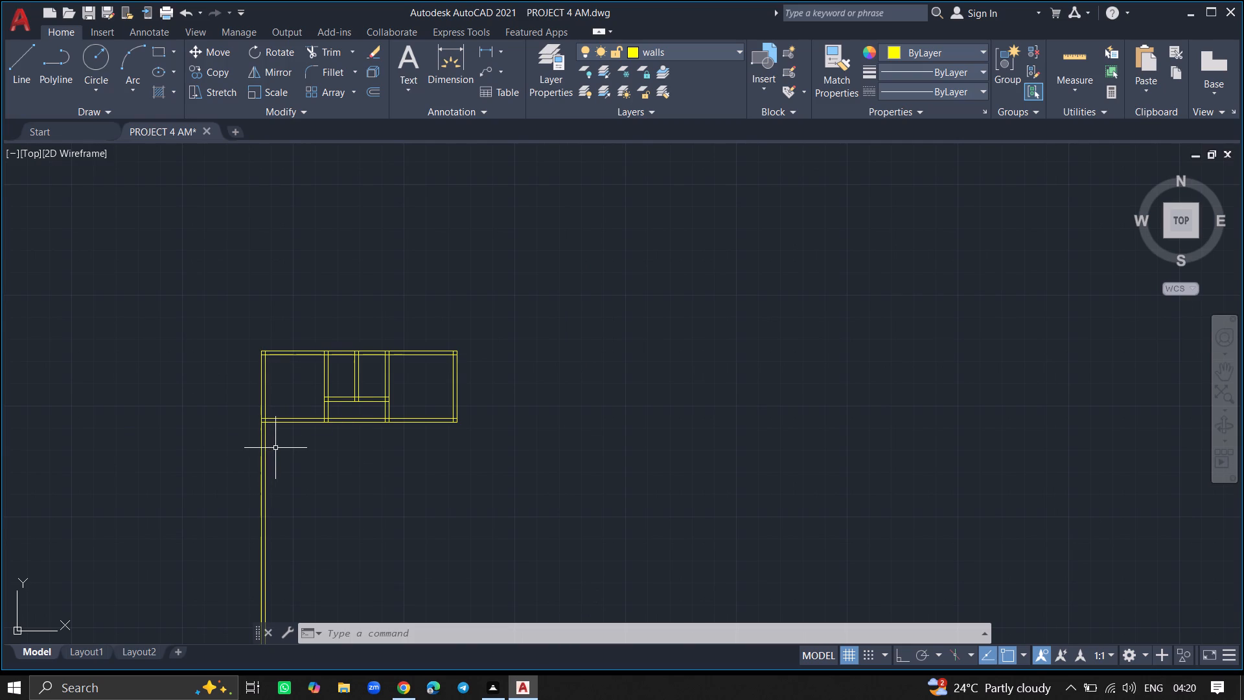
pyautogui.press('o')
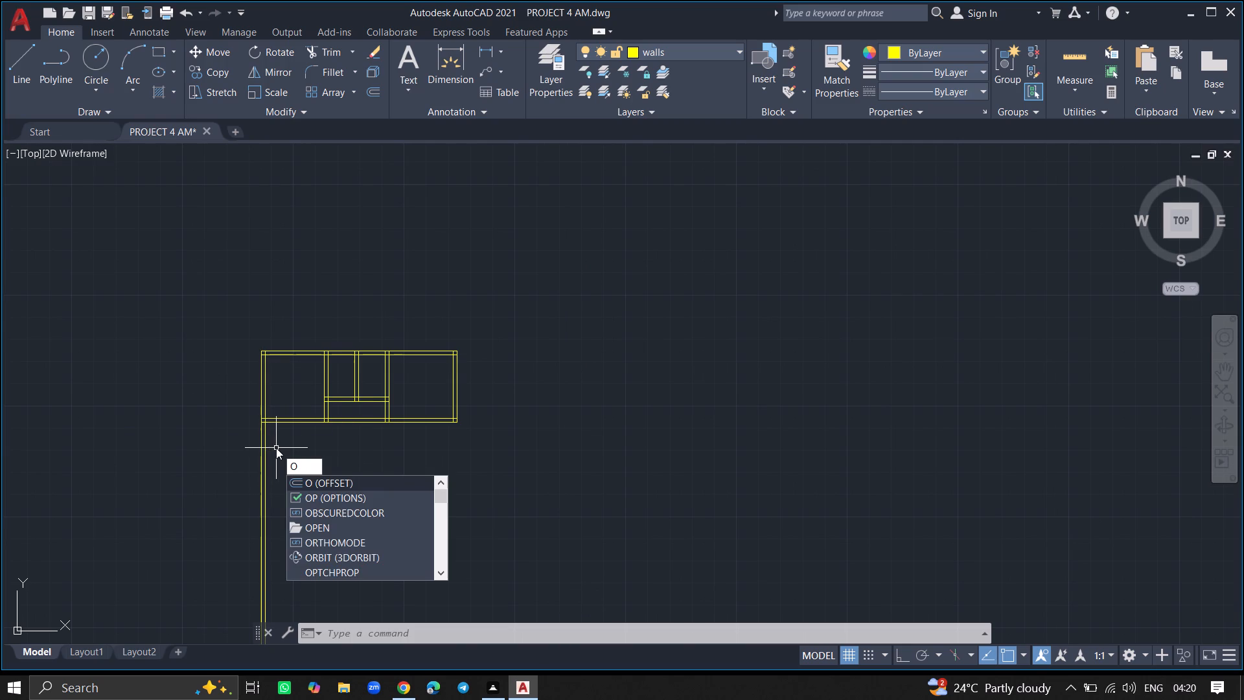
pyautogui.write('FF')
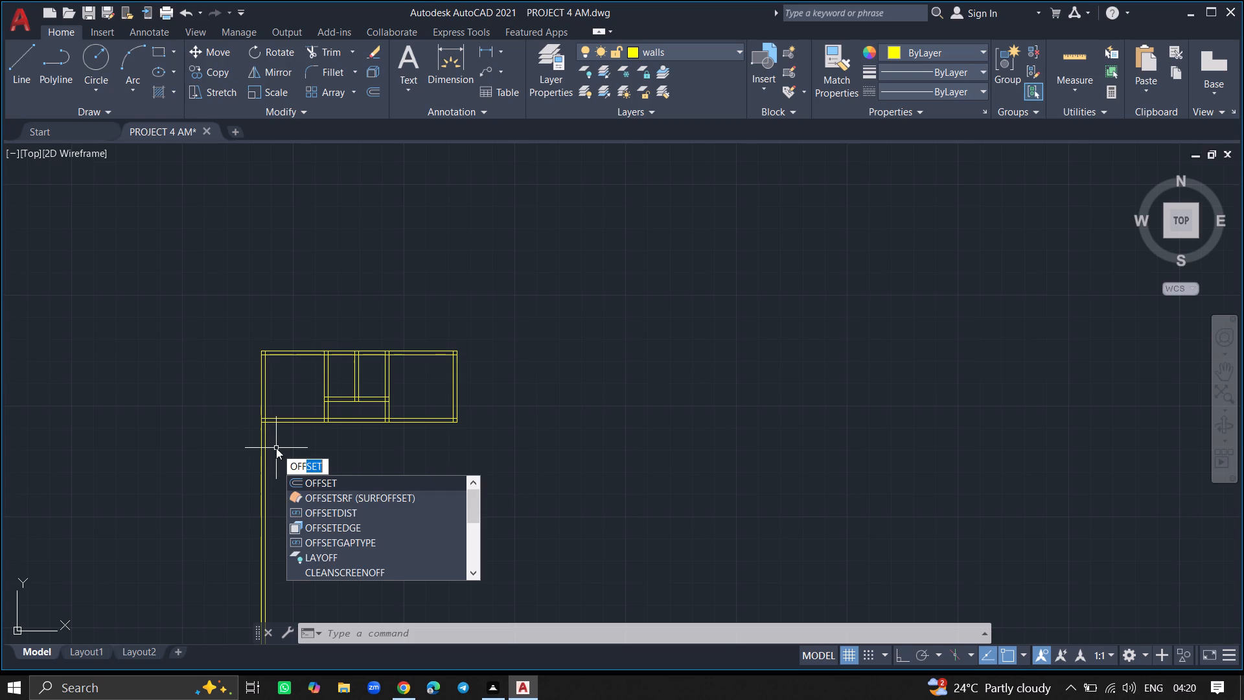
pyautogui.write('SET')
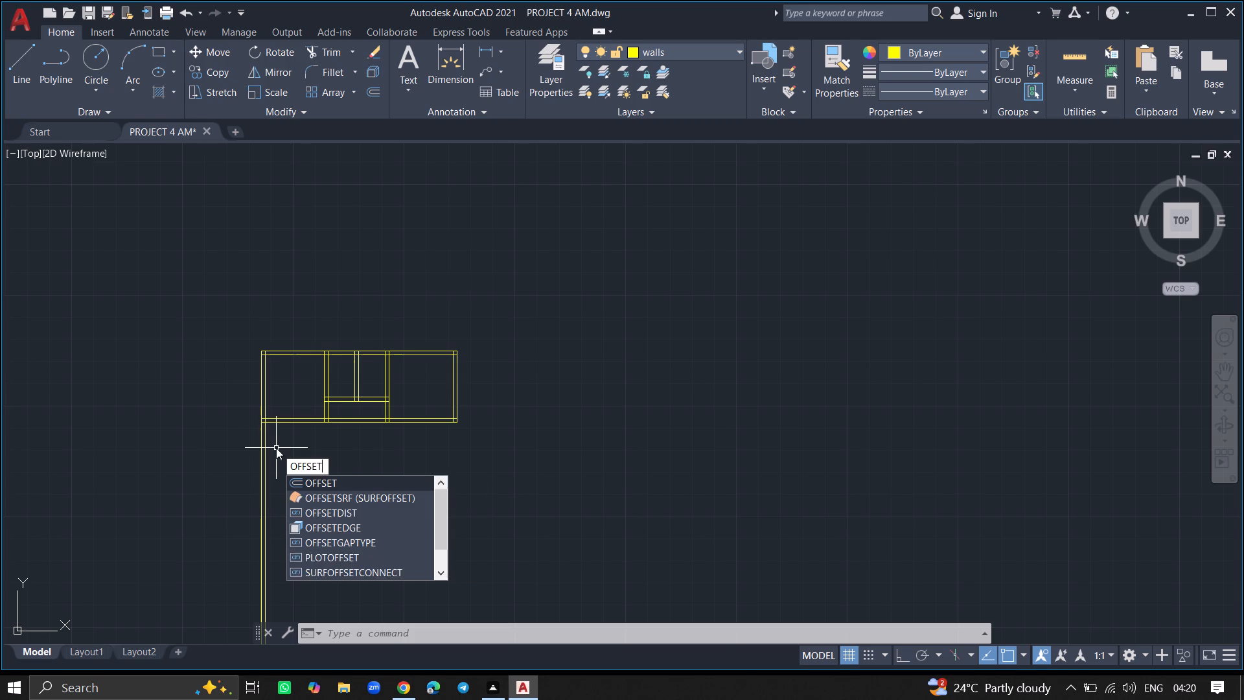
pyautogui.press('Return')
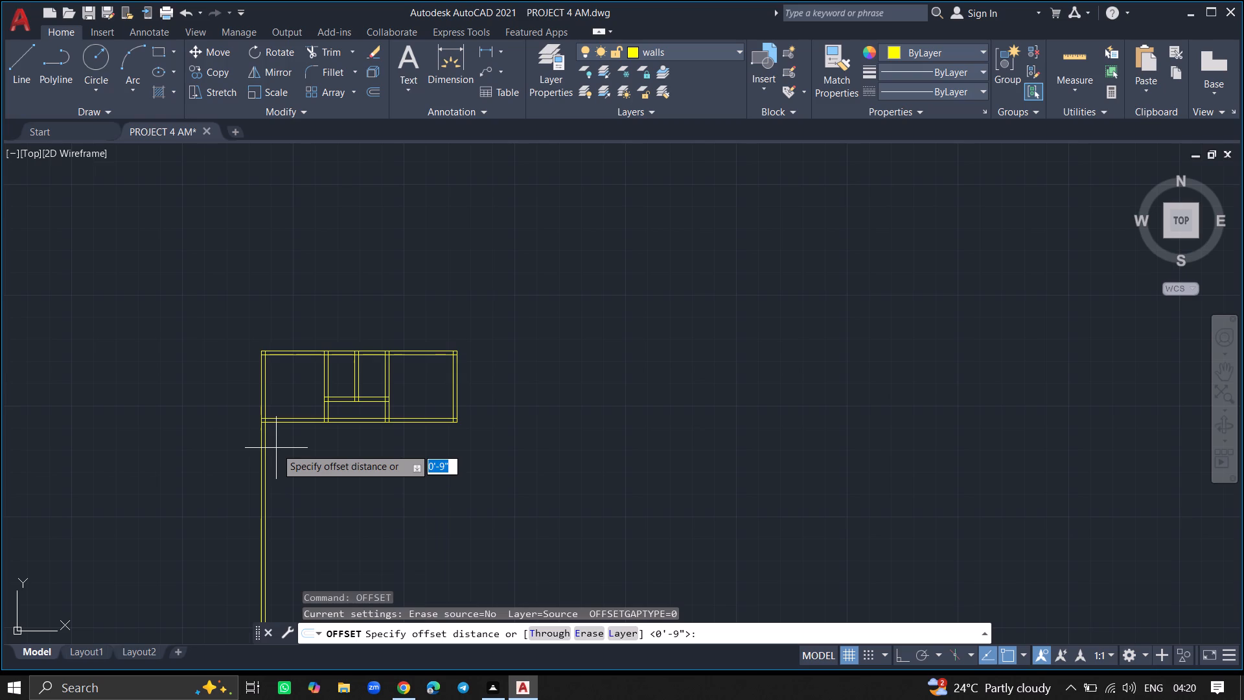
pyautogui.write("5'")
pyautogui.write('6"')
pyautogui.press('Return')
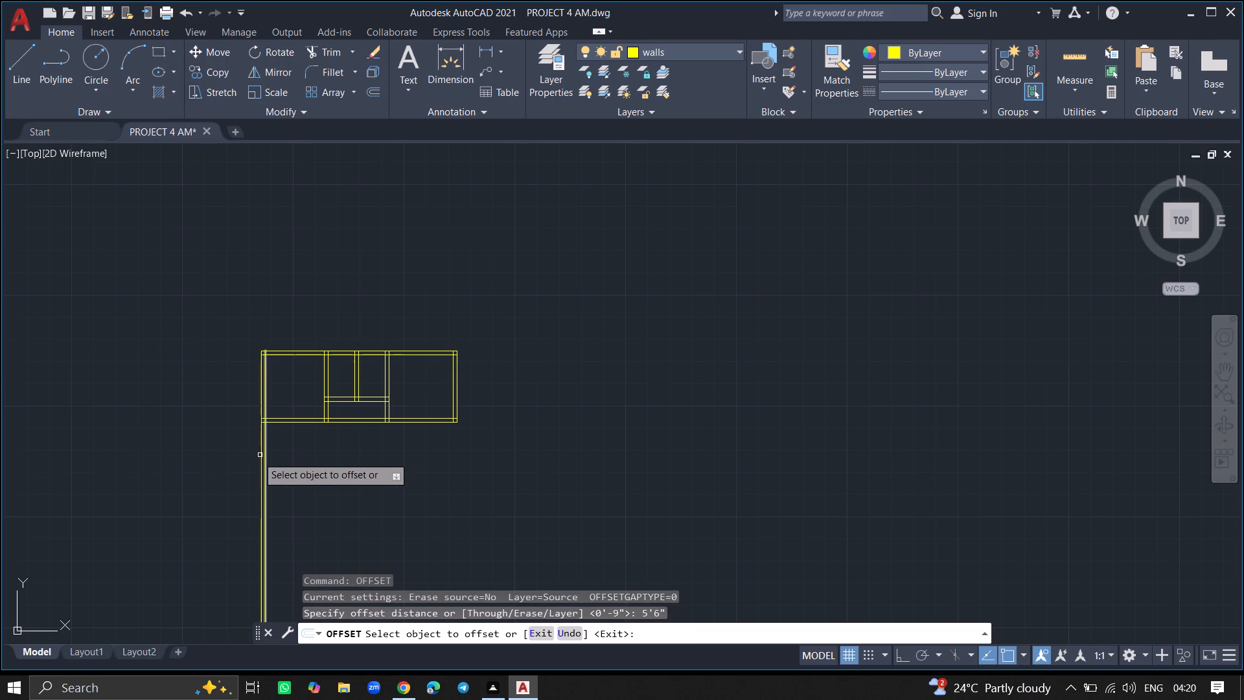
pyautogui.keyDown('ctrl'); pyautogui.scroll(3, 247, 461); pyautogui.keyUp('ctrl')
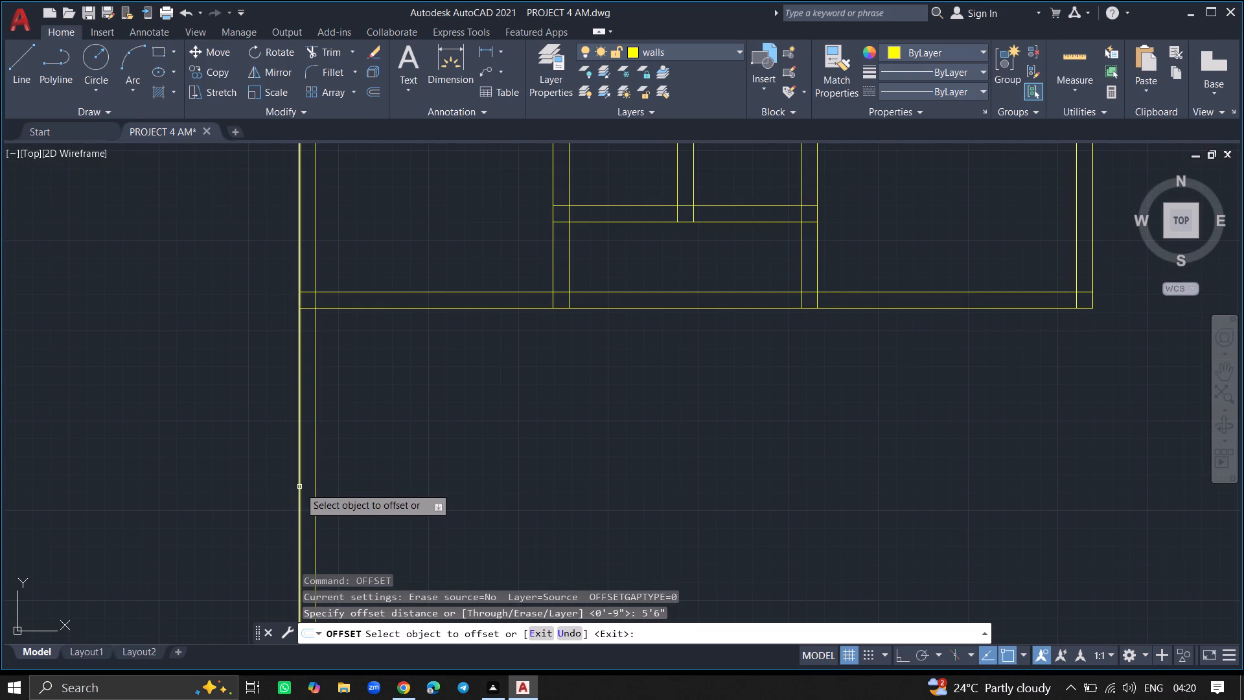
pyautogui.moveTo(299, 487); pyautogui.dragTo(214, 491)
pyautogui.click(214, 491)
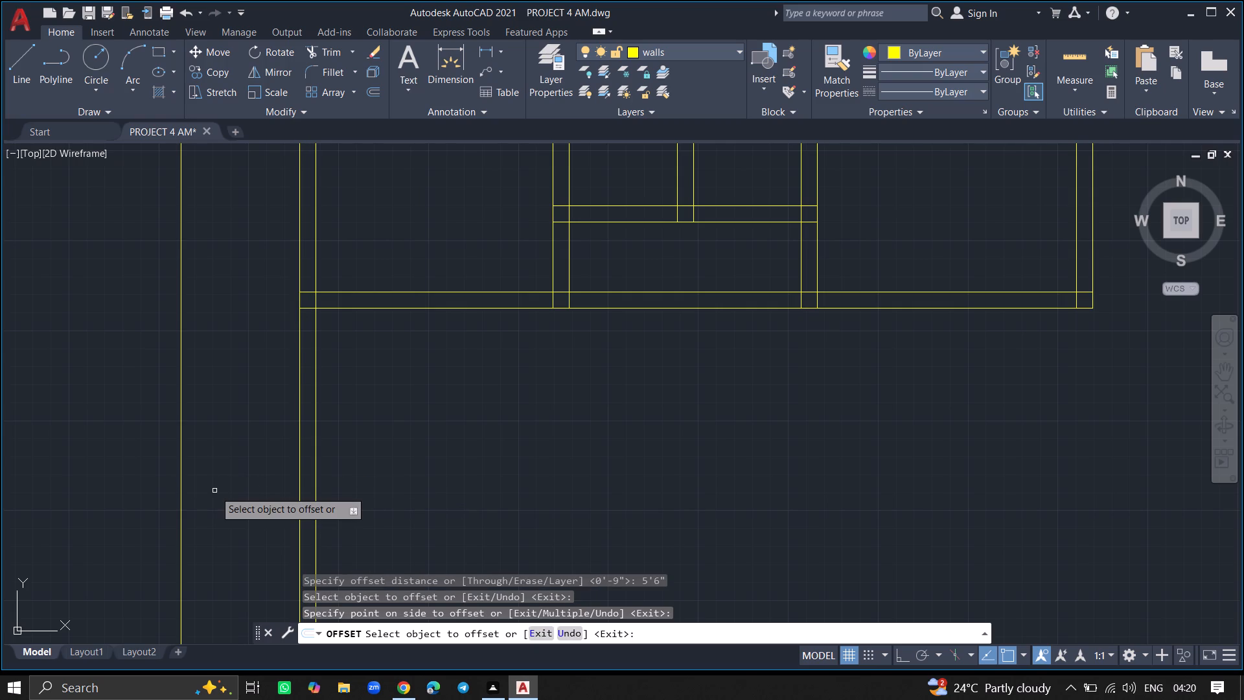
pyautogui.press('Return')
# Extend both lines of the rooms' bottom wall leftward to the new vertical line outside the left wall.
pyautogui.keyDown('ctrl'); pyautogui.scroll(-1, 214, 491); pyautogui.keyUp('ctrl')
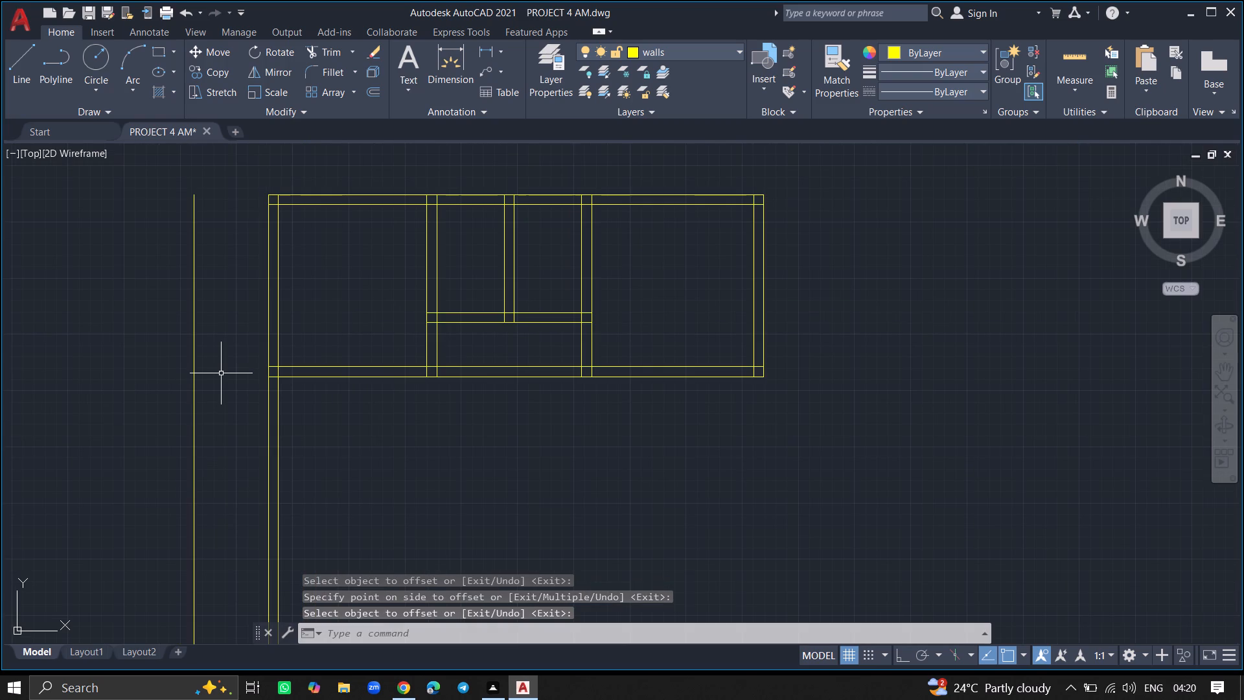
pyautogui.write('EX')
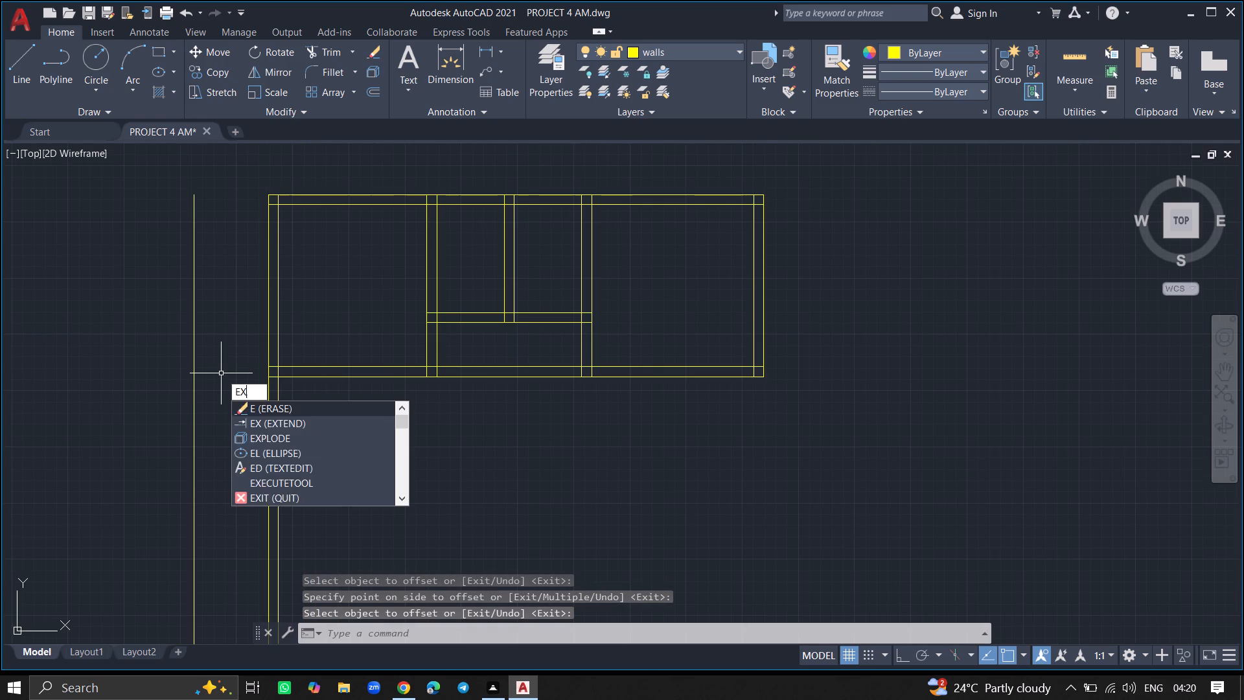
pyautogui.press('Return')
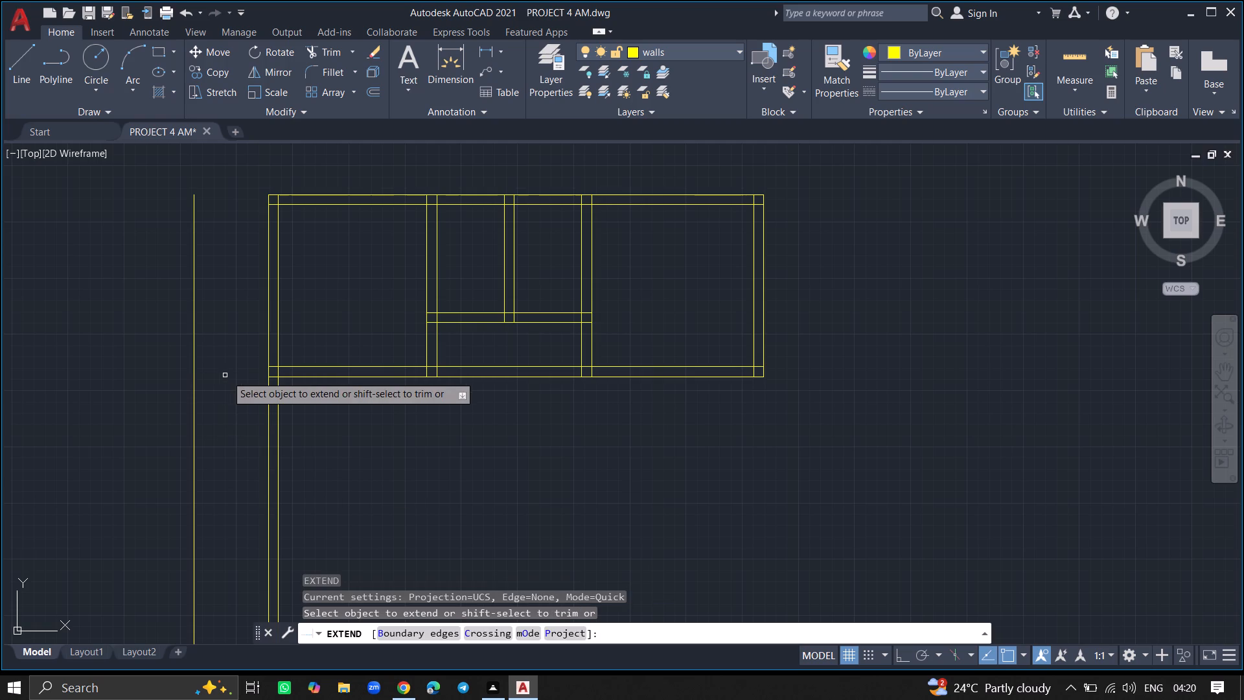
pyautogui.click(274, 378)
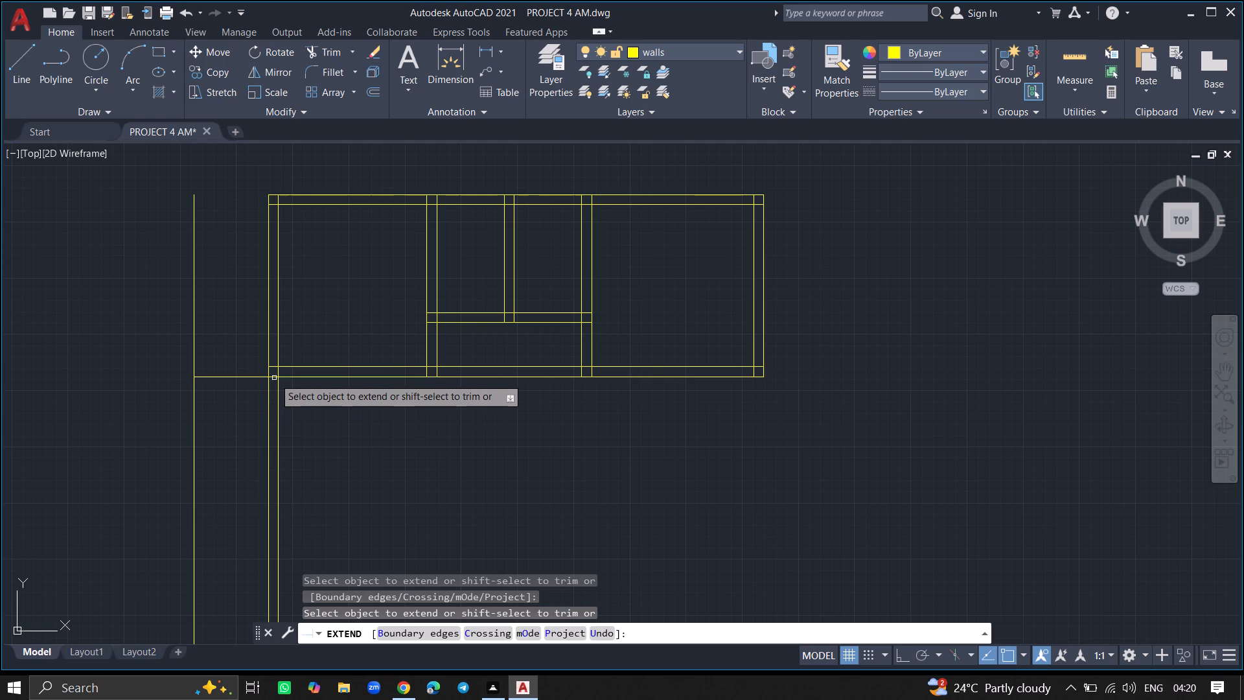
pyautogui.click(272, 365)
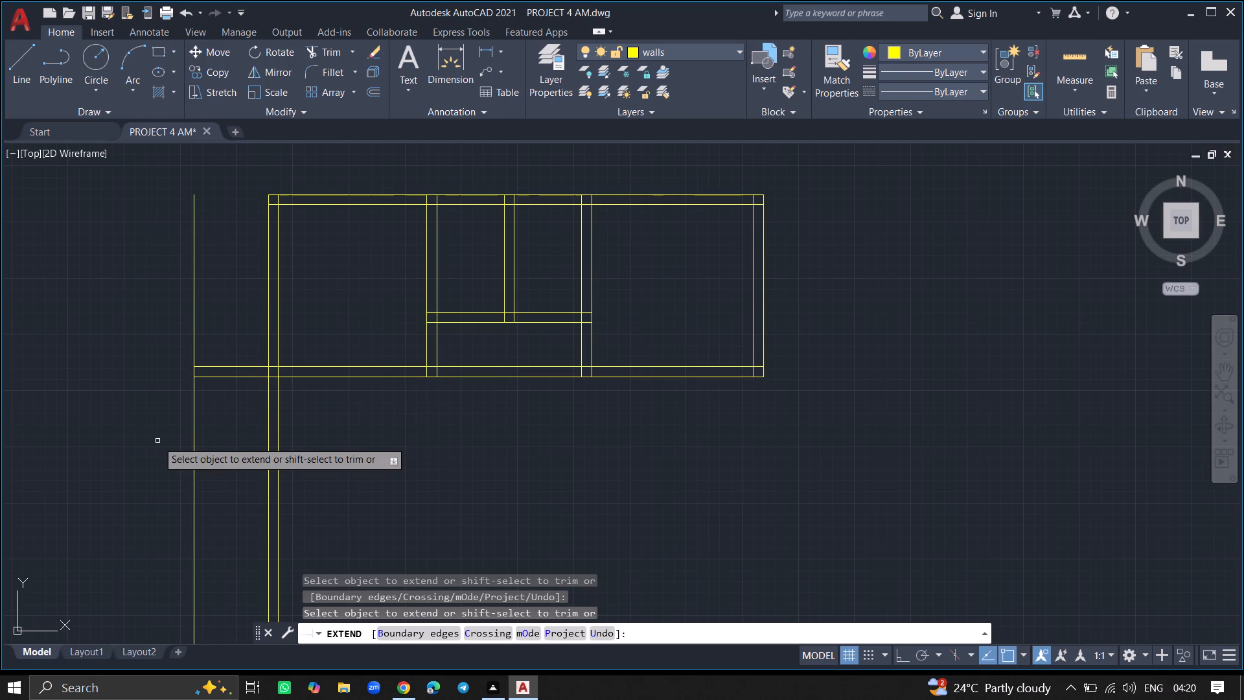
pyautogui.press('Return')
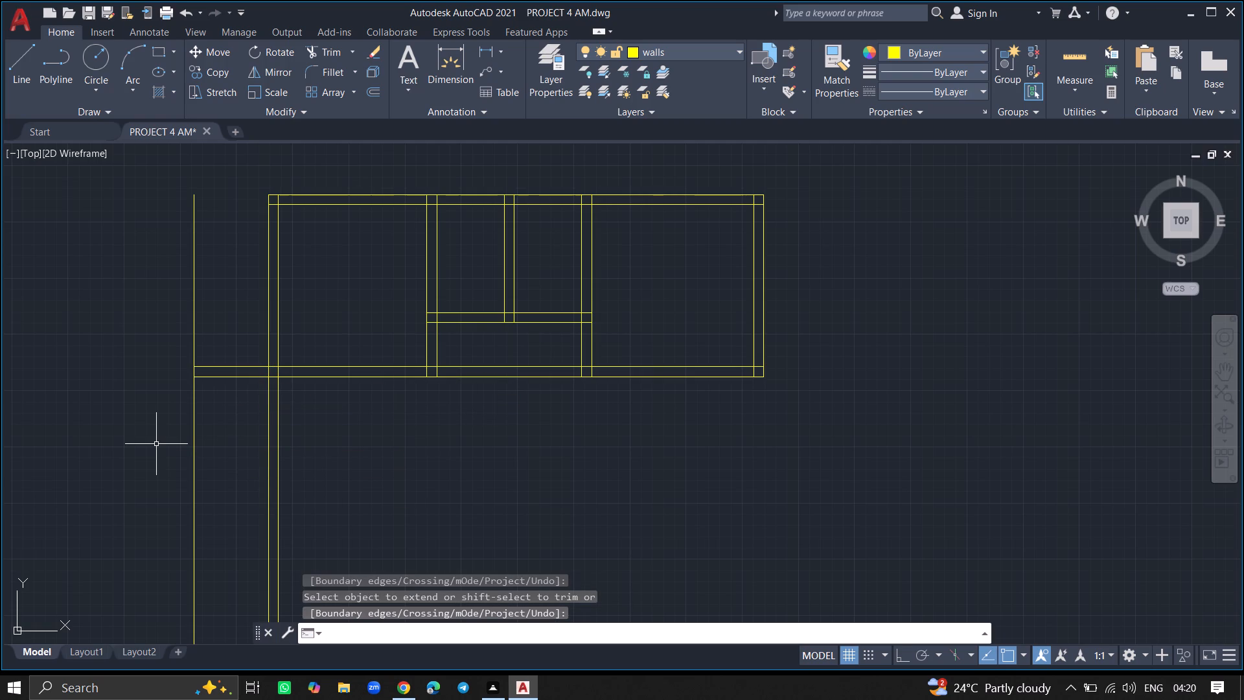
# Offset the vertical line outside the left outer wall 9" further outward to the left.
pyautogui.press('o')
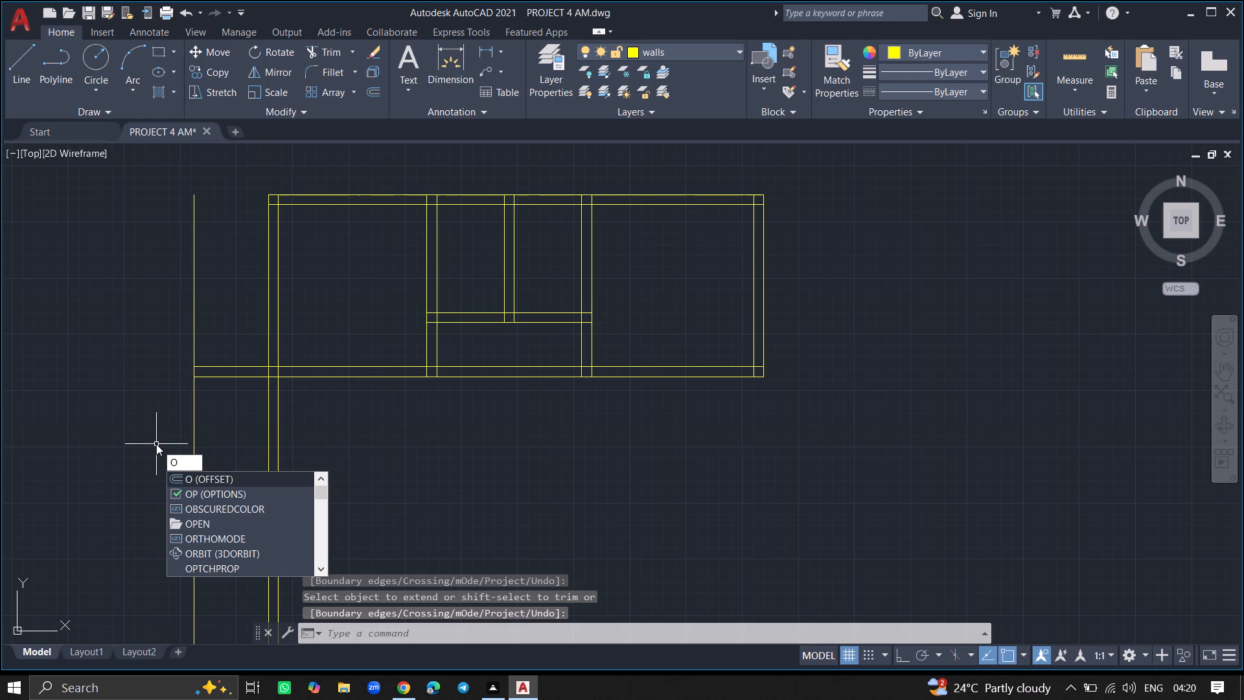
pyautogui.write('FF')
pyautogui.write('SE')
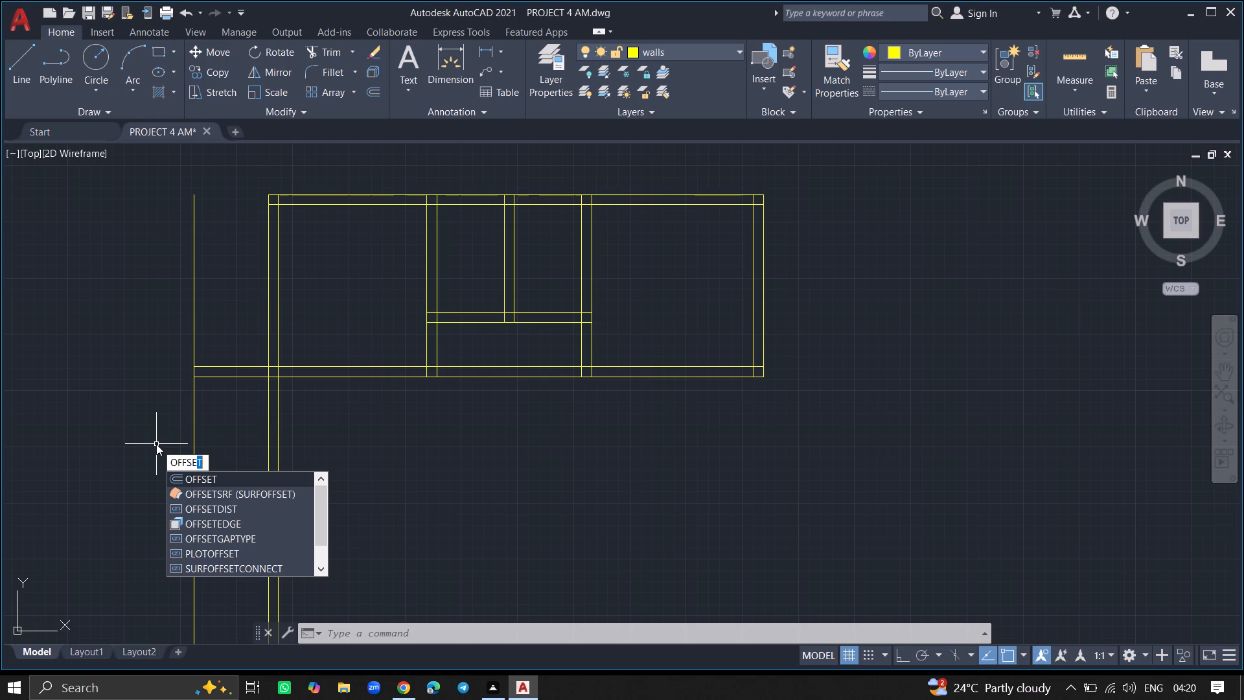
pyautogui.click(179, 479)
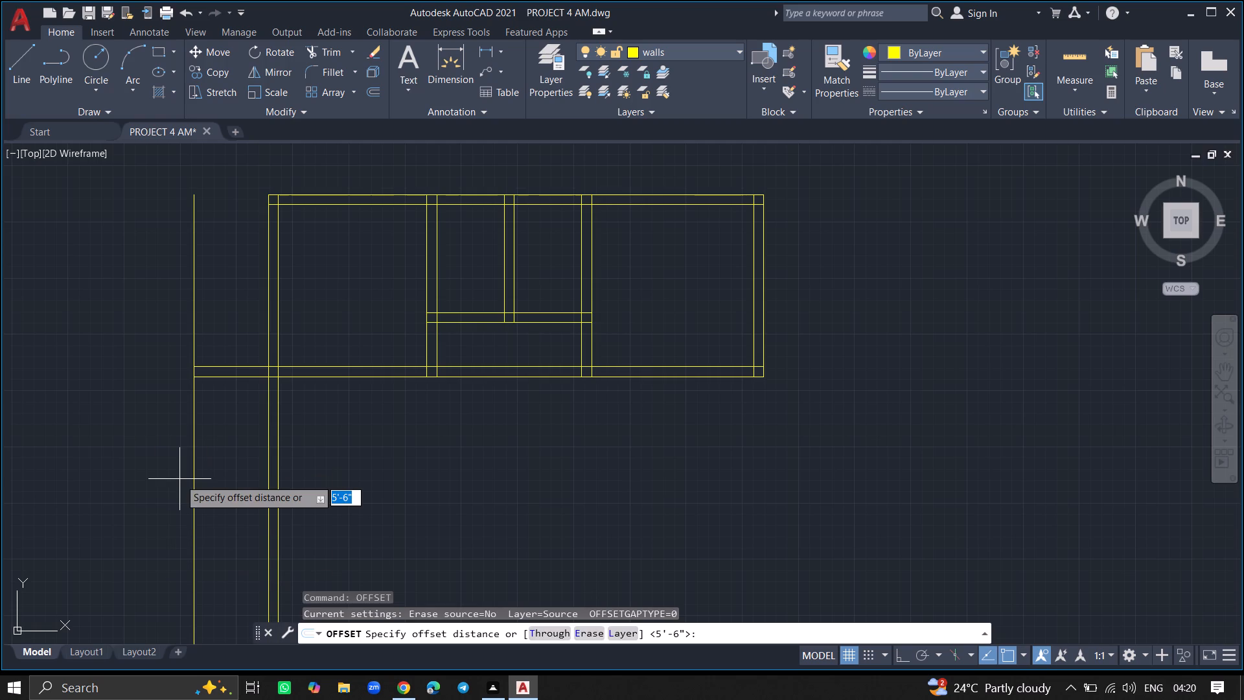
pyautogui.press('9')
pyautogui.hotkey('shift', '"')
pyautogui.press('Return')
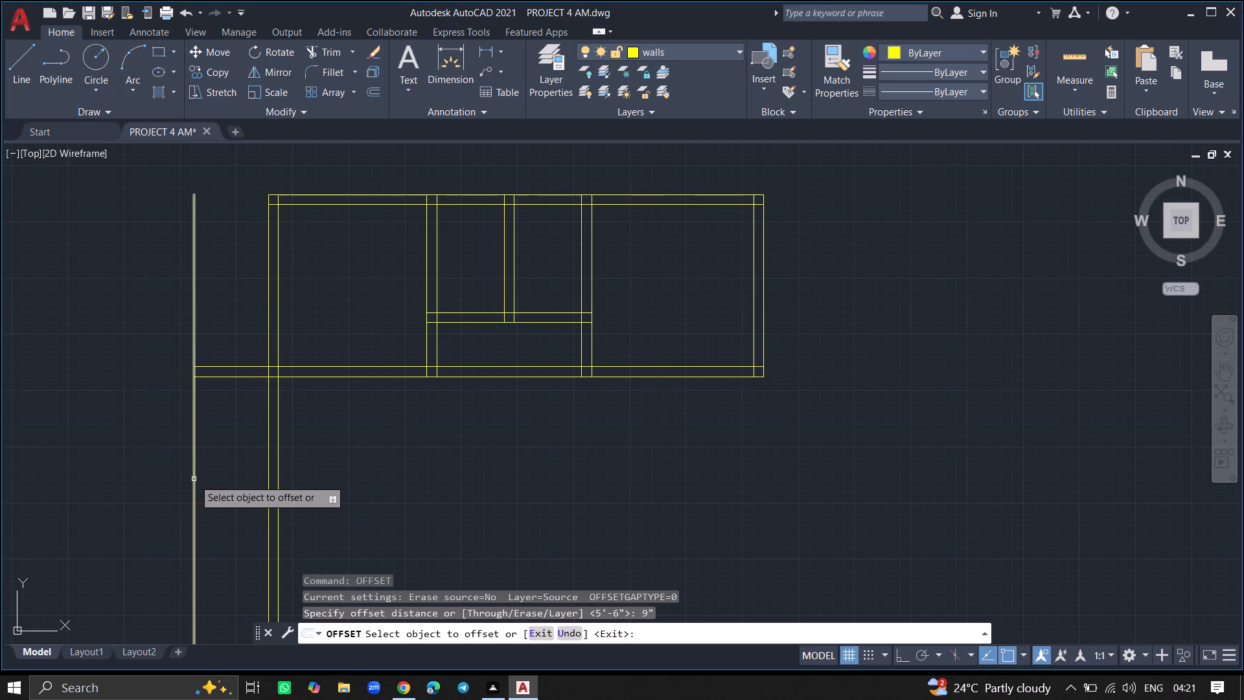
pyautogui.click(194, 479)
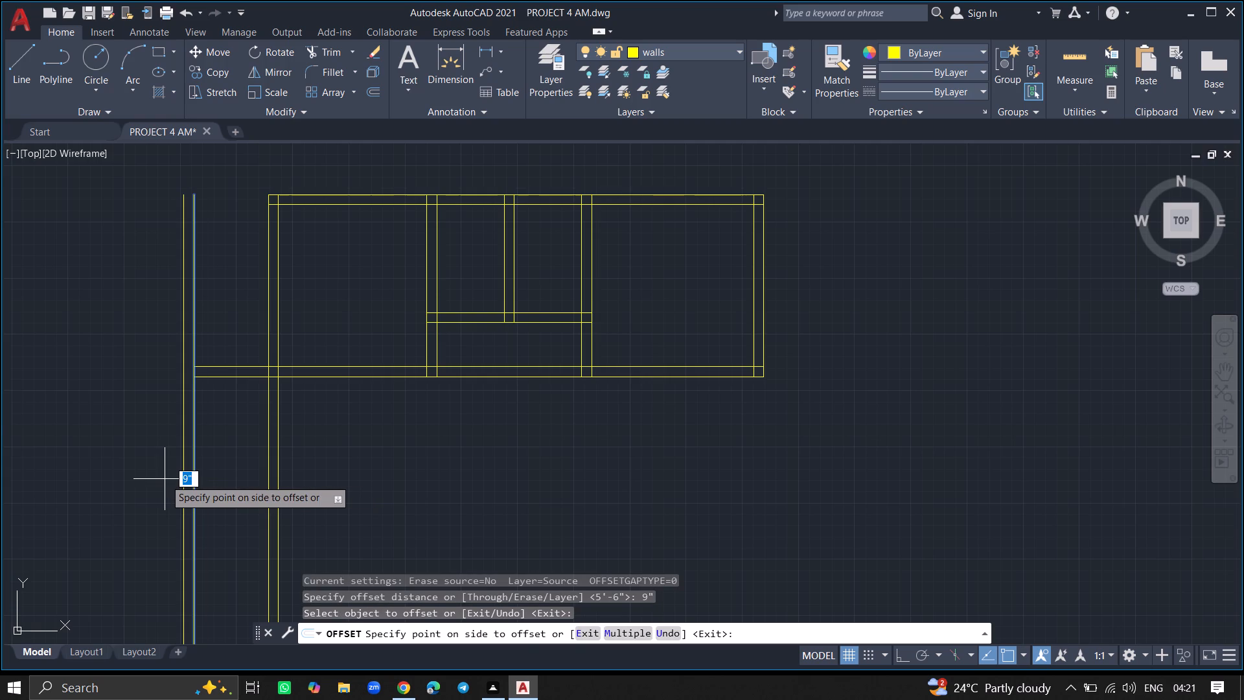
pyautogui.click(165, 479)
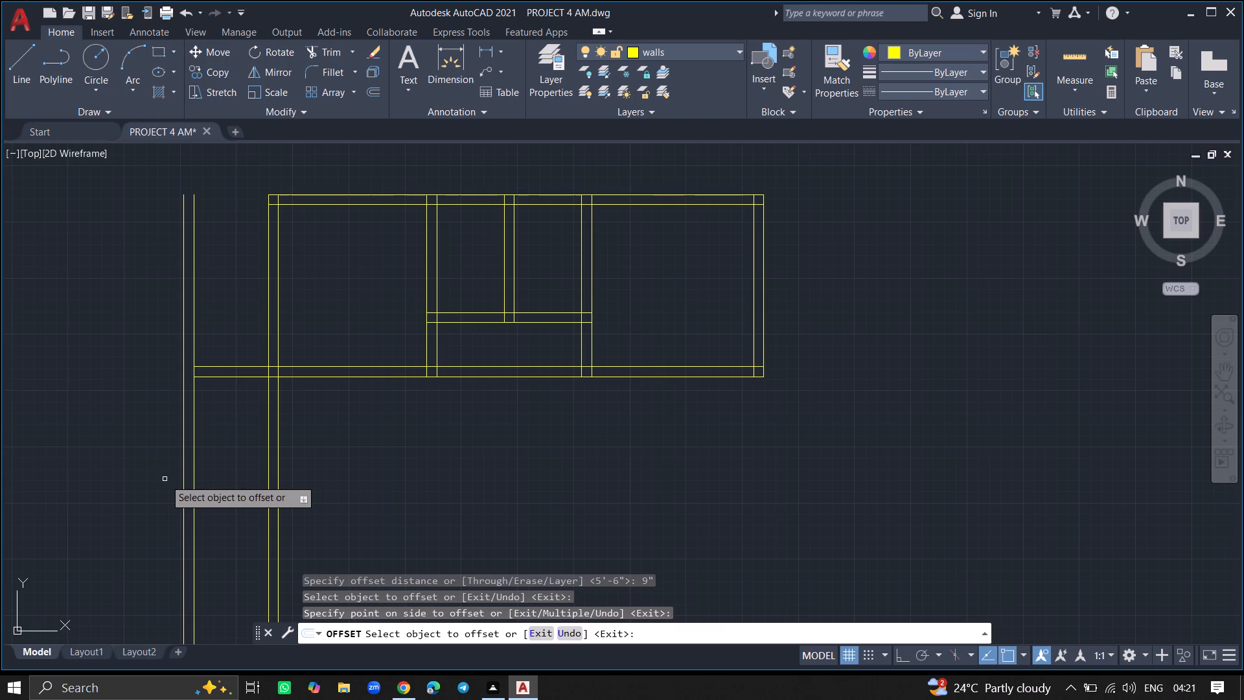
pyautogui.press('Return')
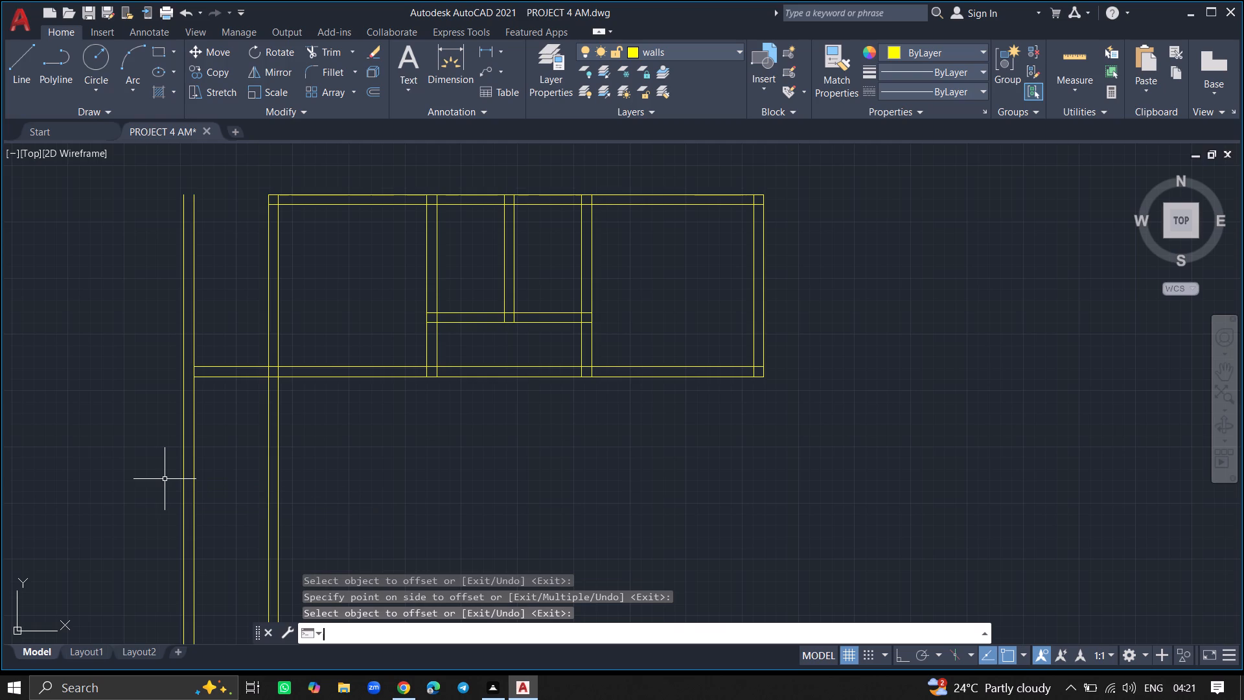
# Extend both lines of the rooms' bottom wall leftward to the outermost vertical line of the new left wall.
pyautogui.write('EX')
pyautogui.press('Return')
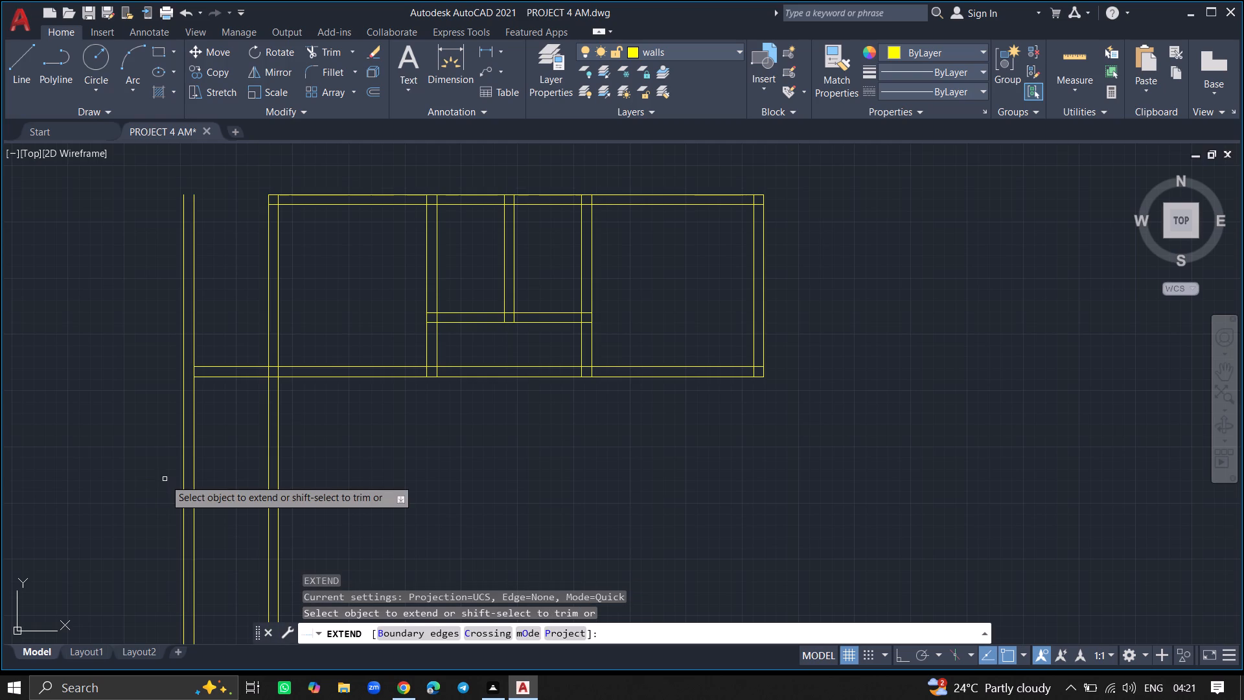
pyautogui.click(220, 377)
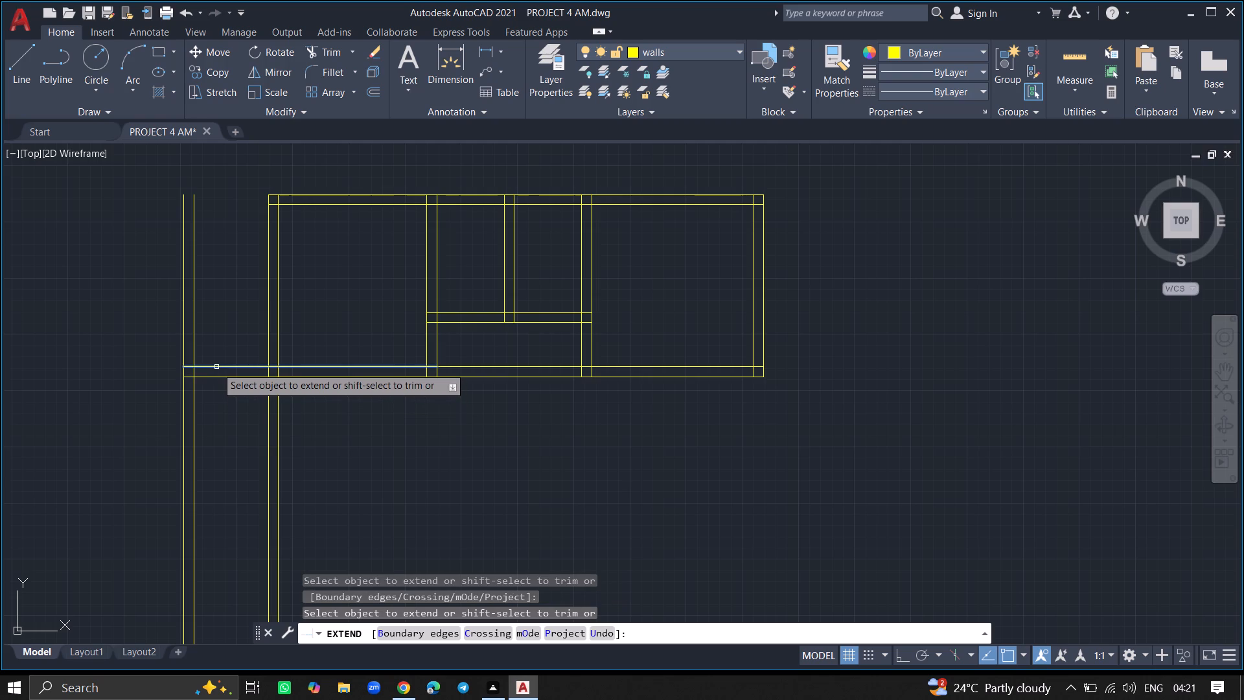
pyautogui.click(216, 367)
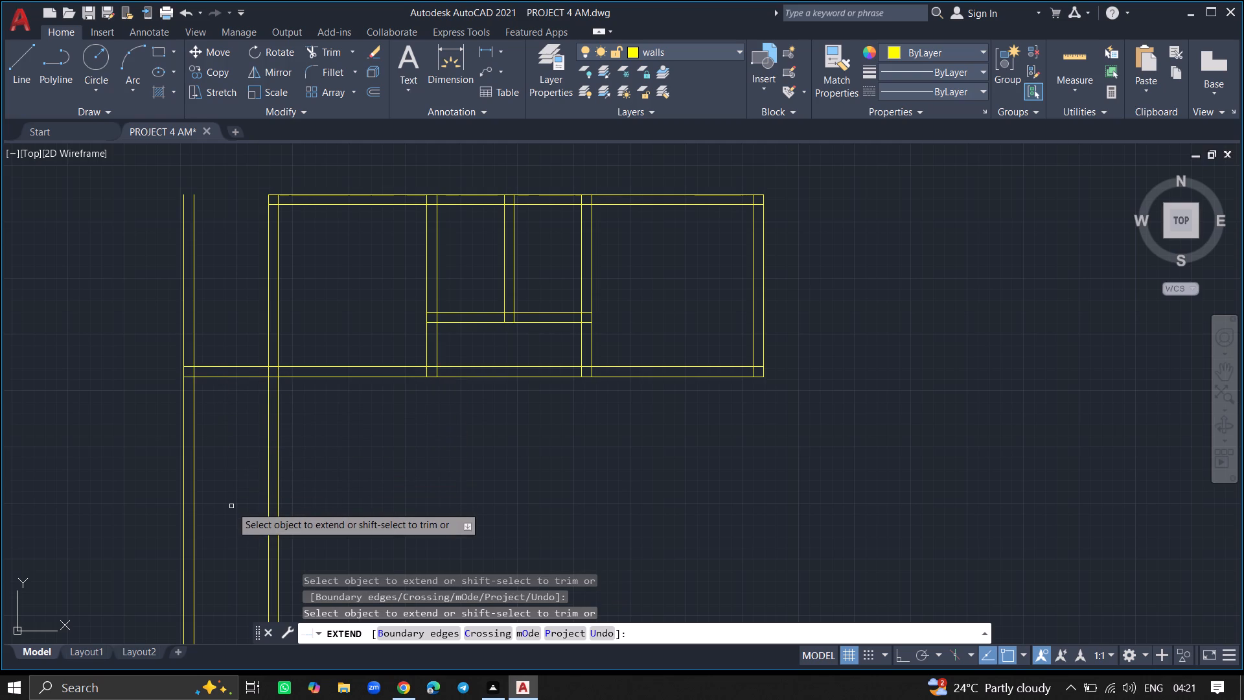
pyautogui.press('Return')
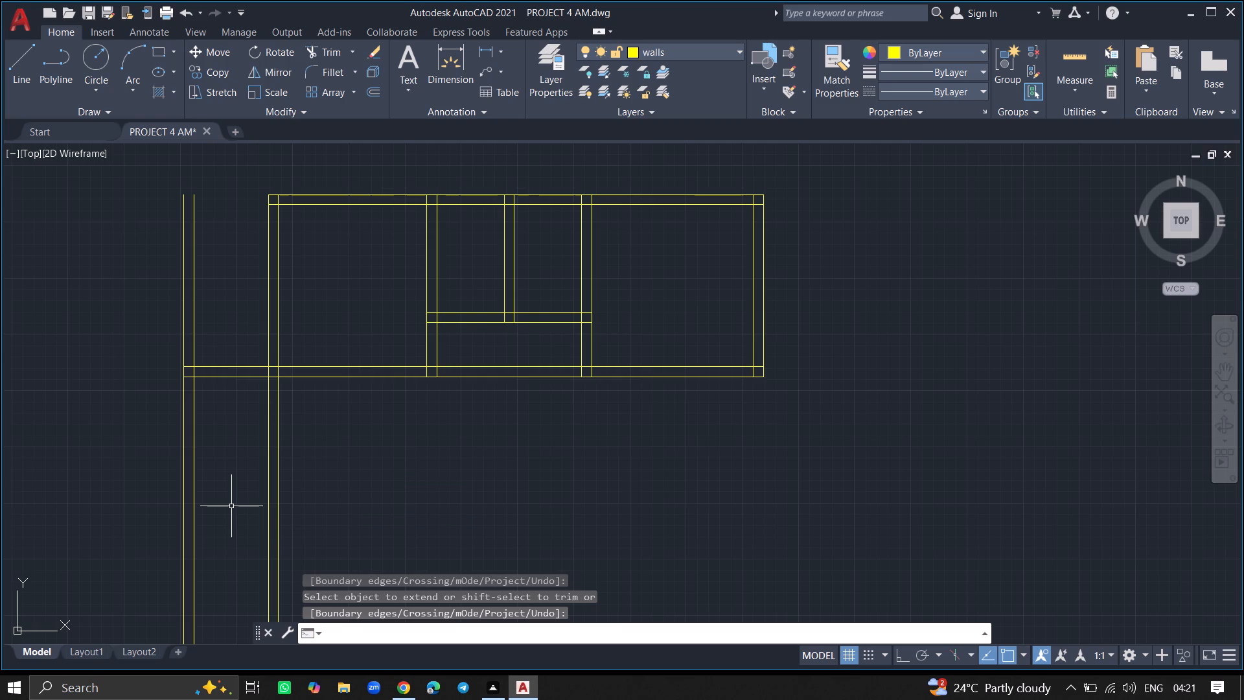
# Offset the lower line of the bottom wall's left extension 11'6" downward.
pyautogui.press('o')
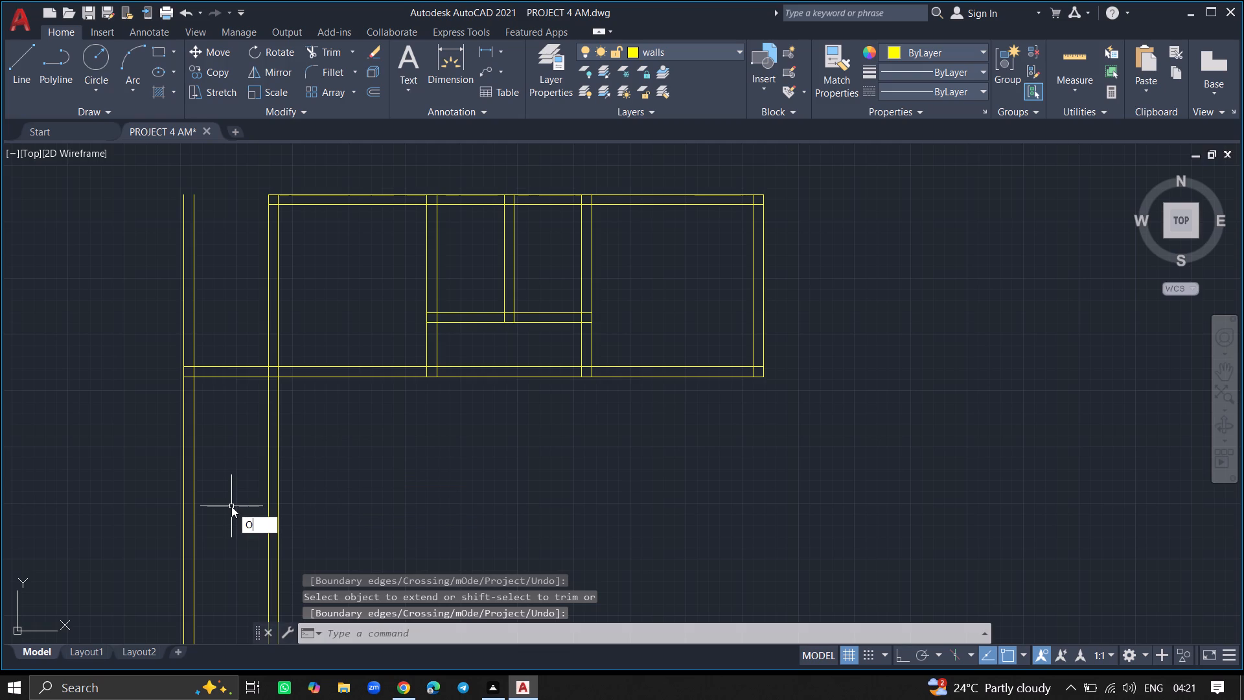
pyautogui.write('FF')
pyautogui.write('SET')
pyautogui.press('Return')
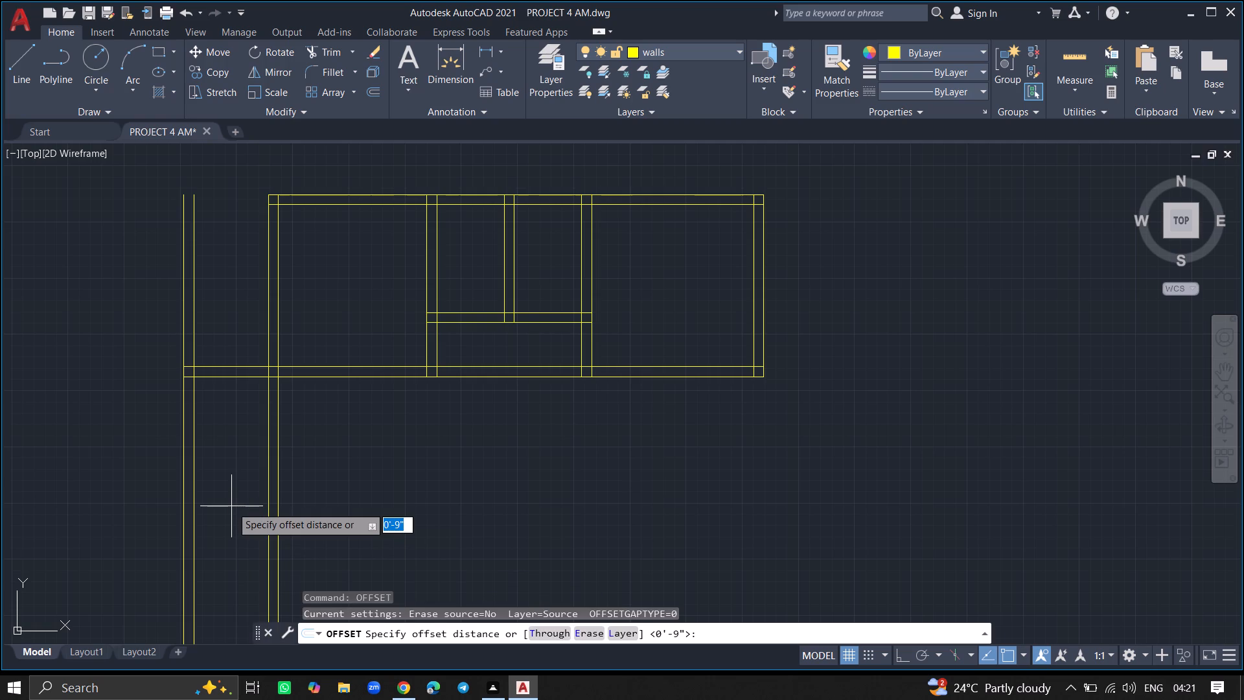
pyautogui.write('11')
pyautogui.press("'")
pyautogui.press('6')
pyautogui.hotkey('shift', '"')
pyautogui.press('Return')
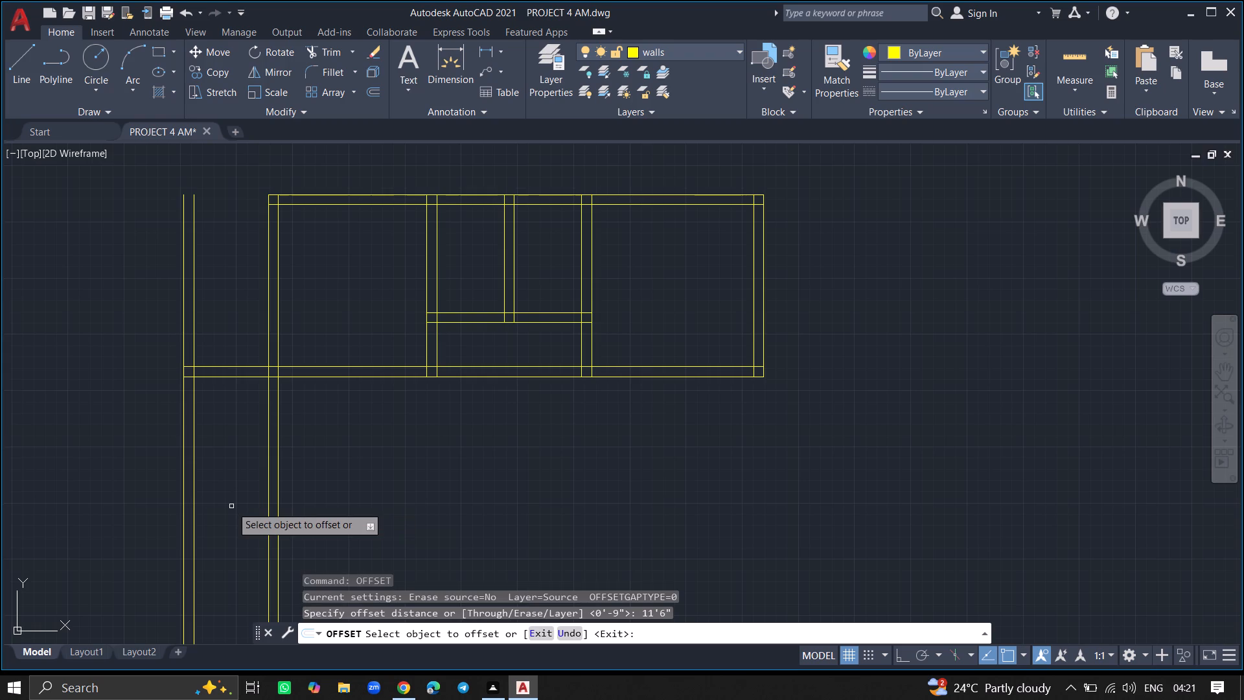
pyautogui.click(232, 377)
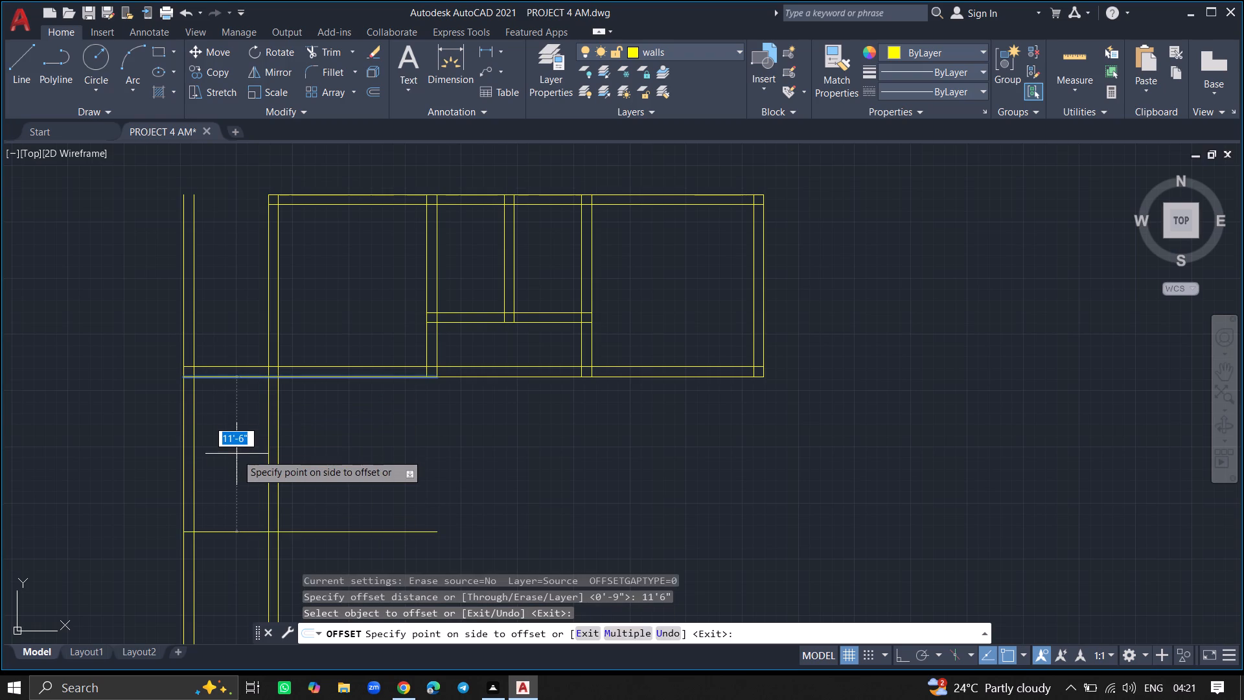
pyautogui.click(236, 454)
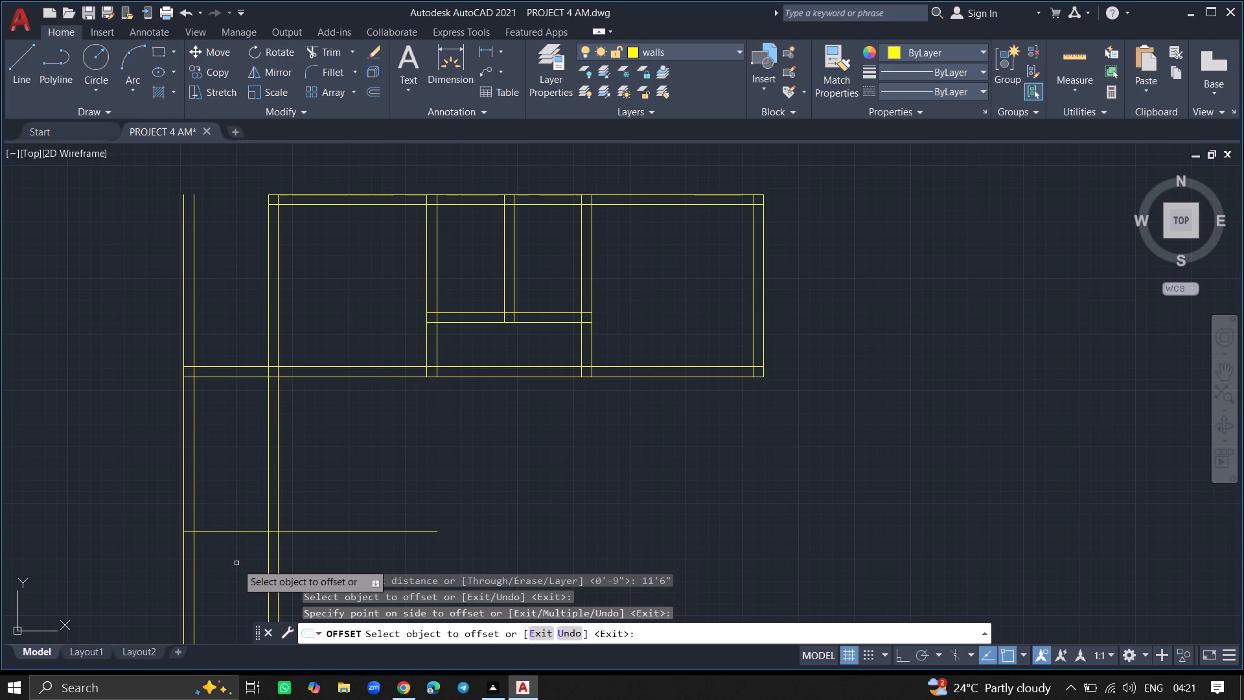
pyautogui.press('Return')
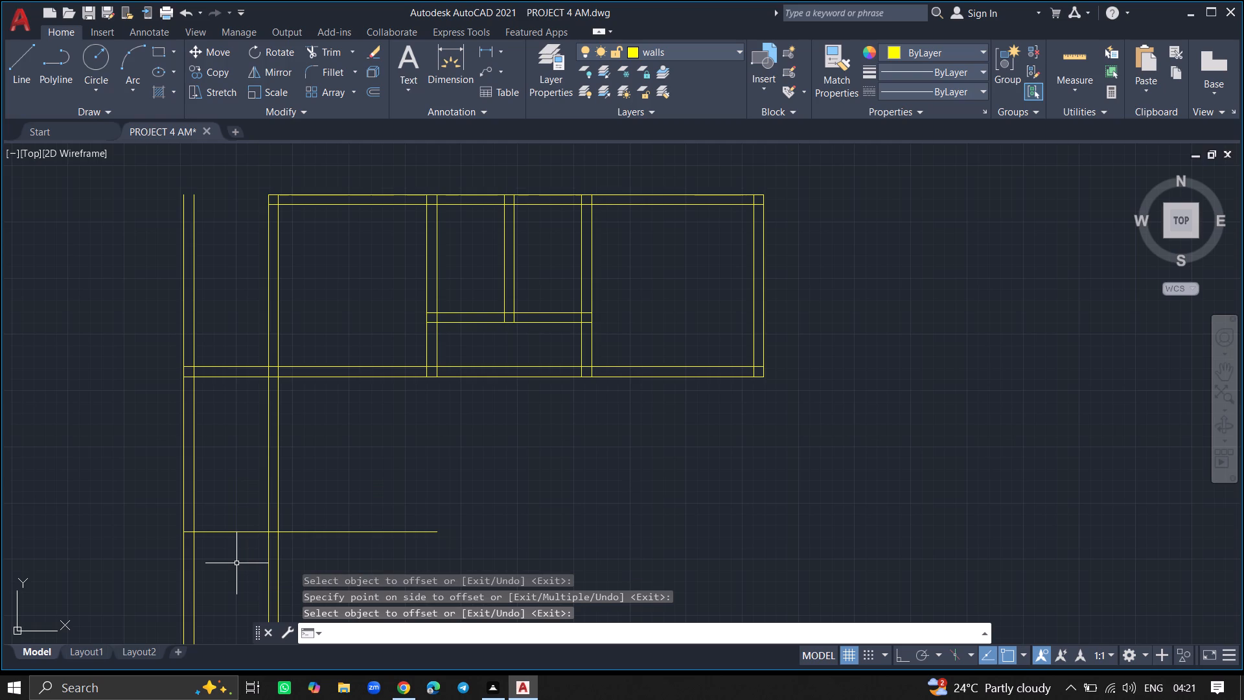
# Offset the new lower horizontal line 9" downward to form the side room's bottom wall.
pyautogui.press('o')
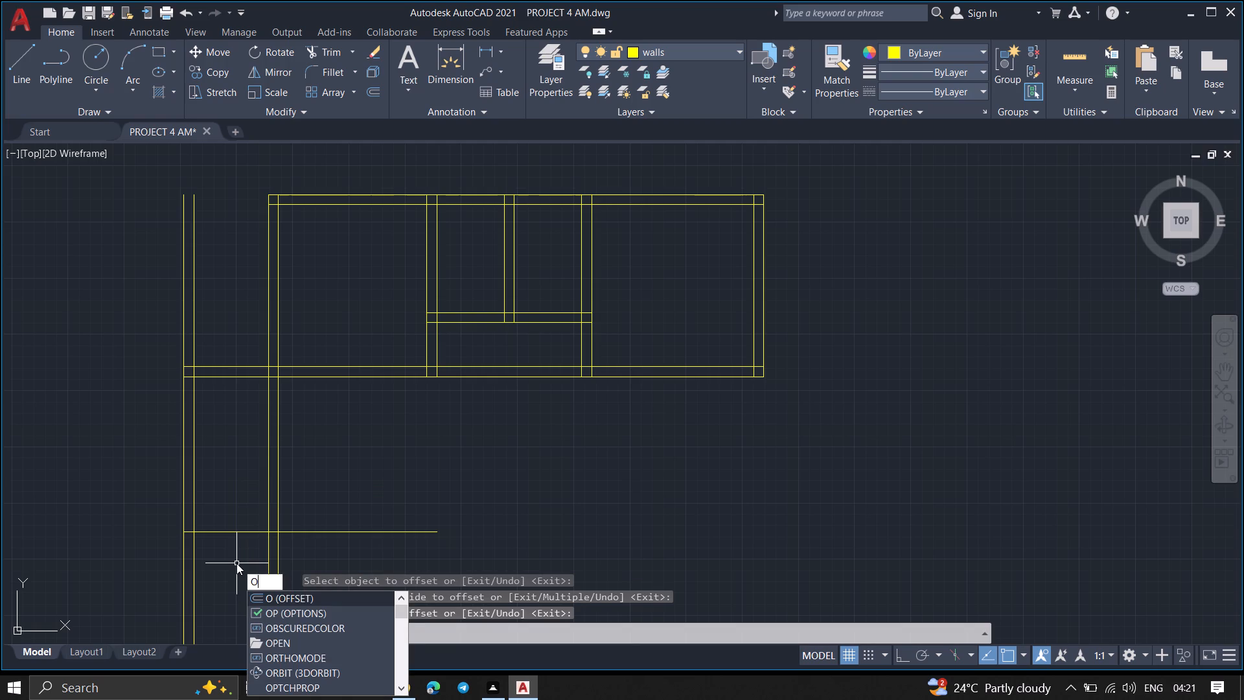
pyautogui.write('FF')
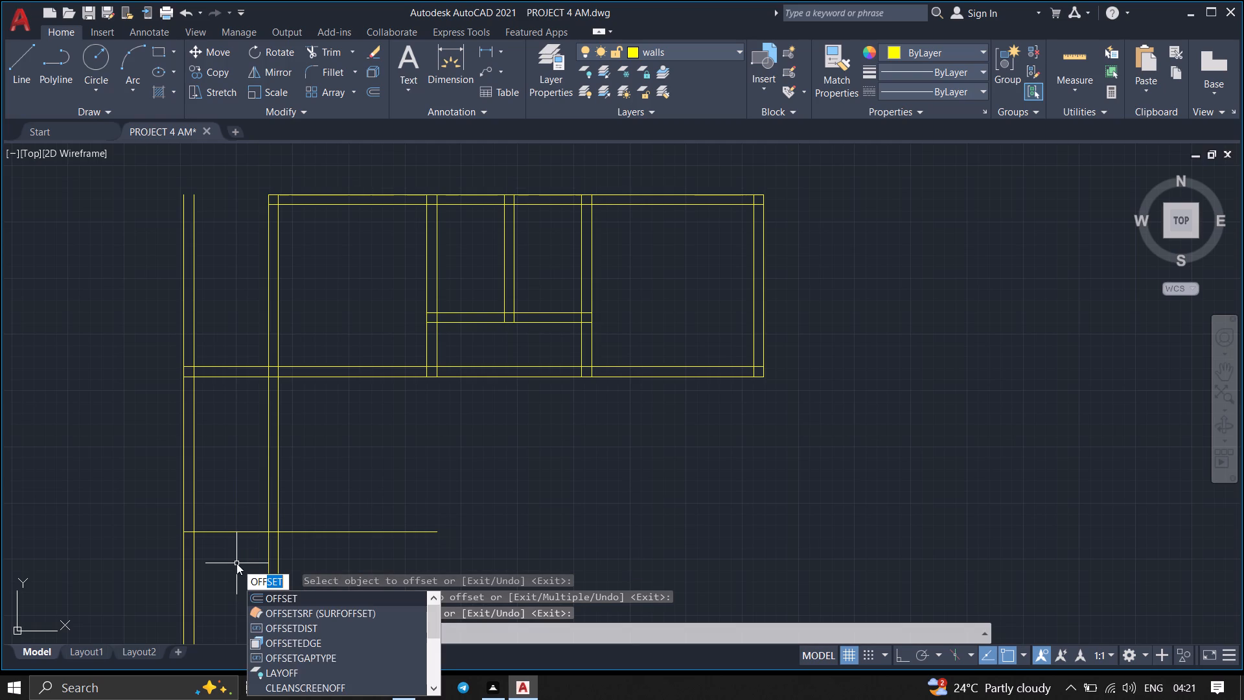
pyautogui.write('SET')
pyautogui.press('Return')
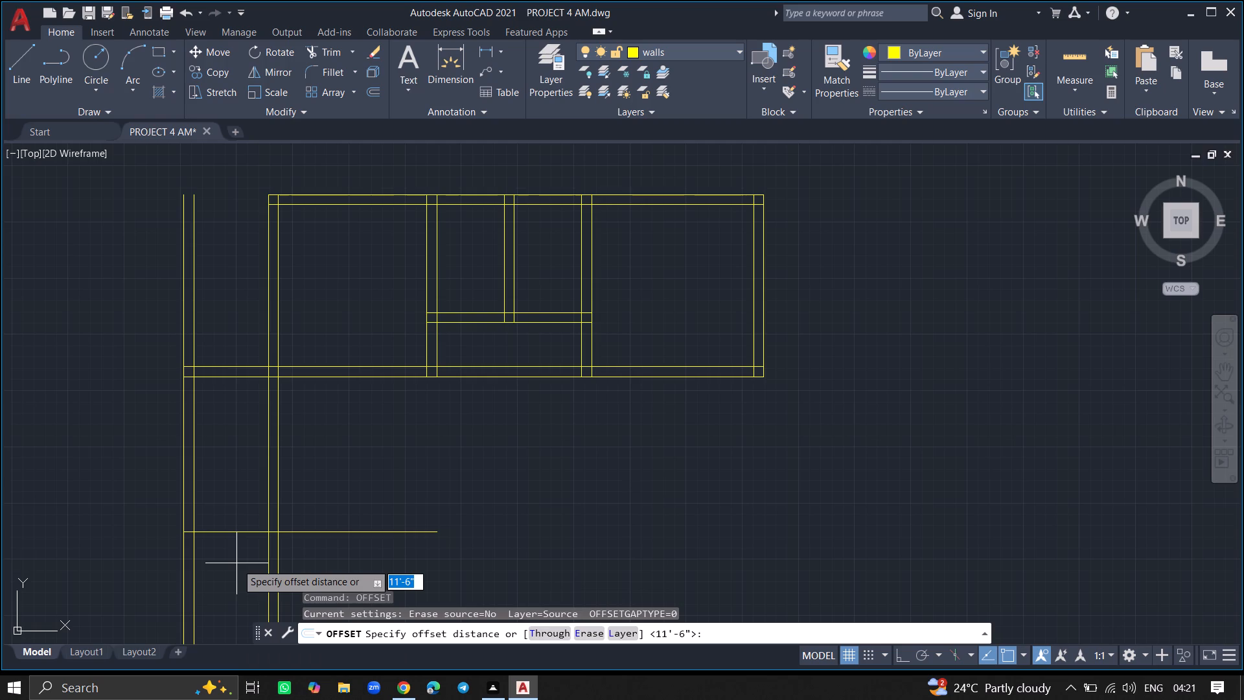
pyautogui.press('9')
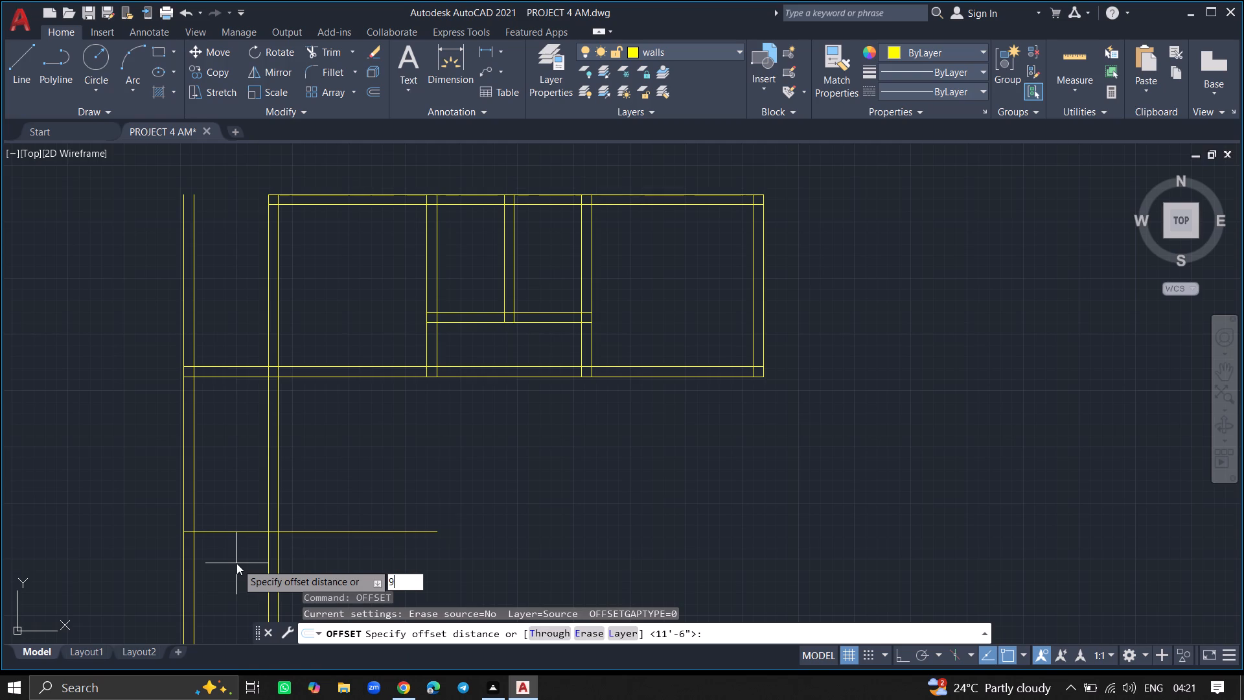
pyautogui.hotkey('shift', '"')
pyautogui.press('Return')
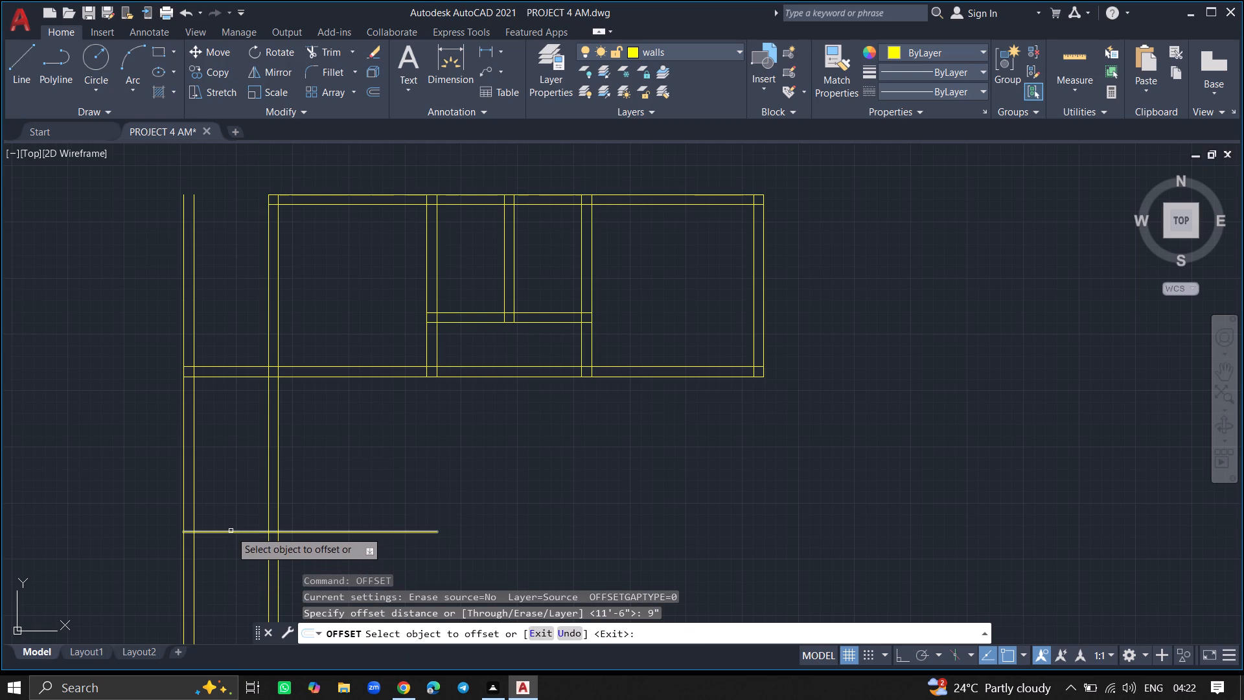
pyautogui.click(231, 531)
pyautogui.click(231, 579)
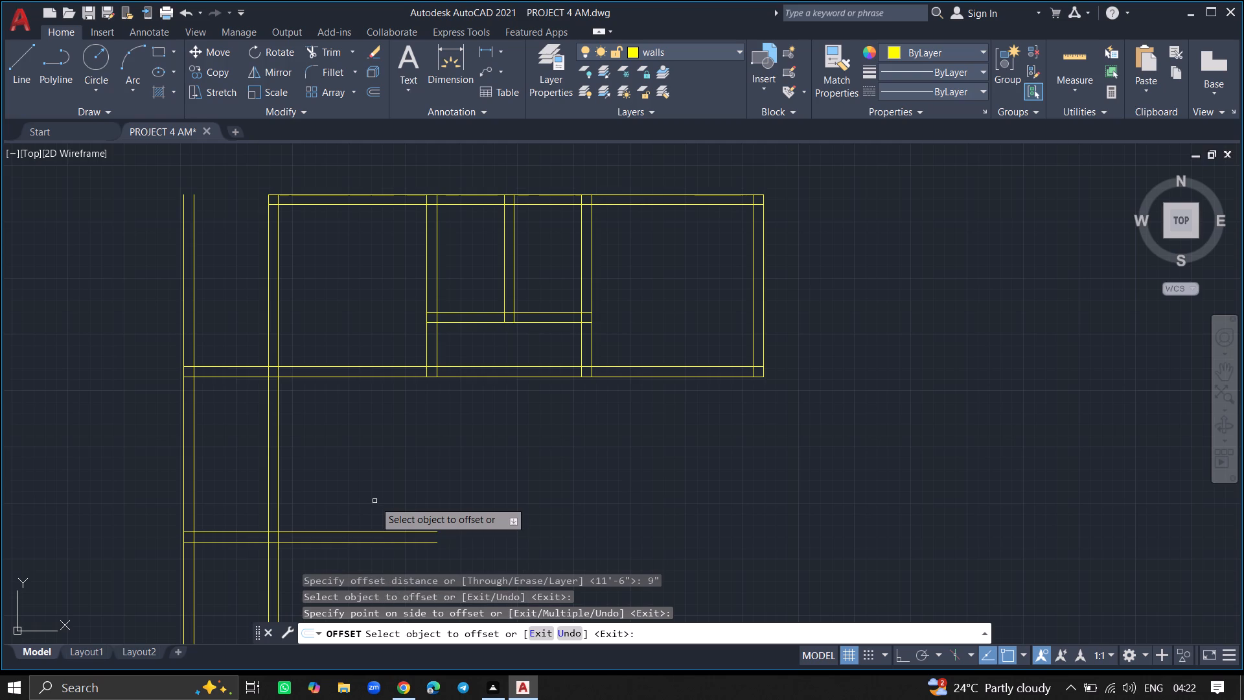
pyautogui.press('Return')
# Trim both lines of the side room's bottom wall where they run right past the main left outer wall's inner line.
pyautogui.write('TR')
pyautogui.press('Return')
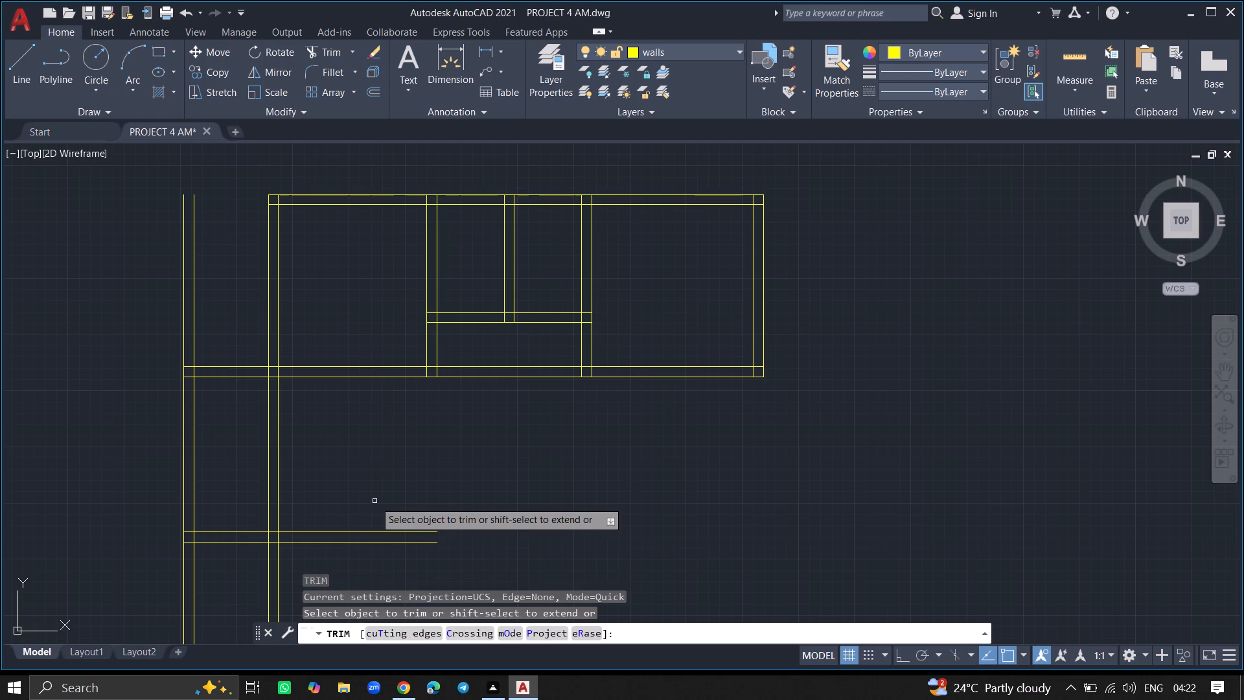
pyautogui.click(381, 534)
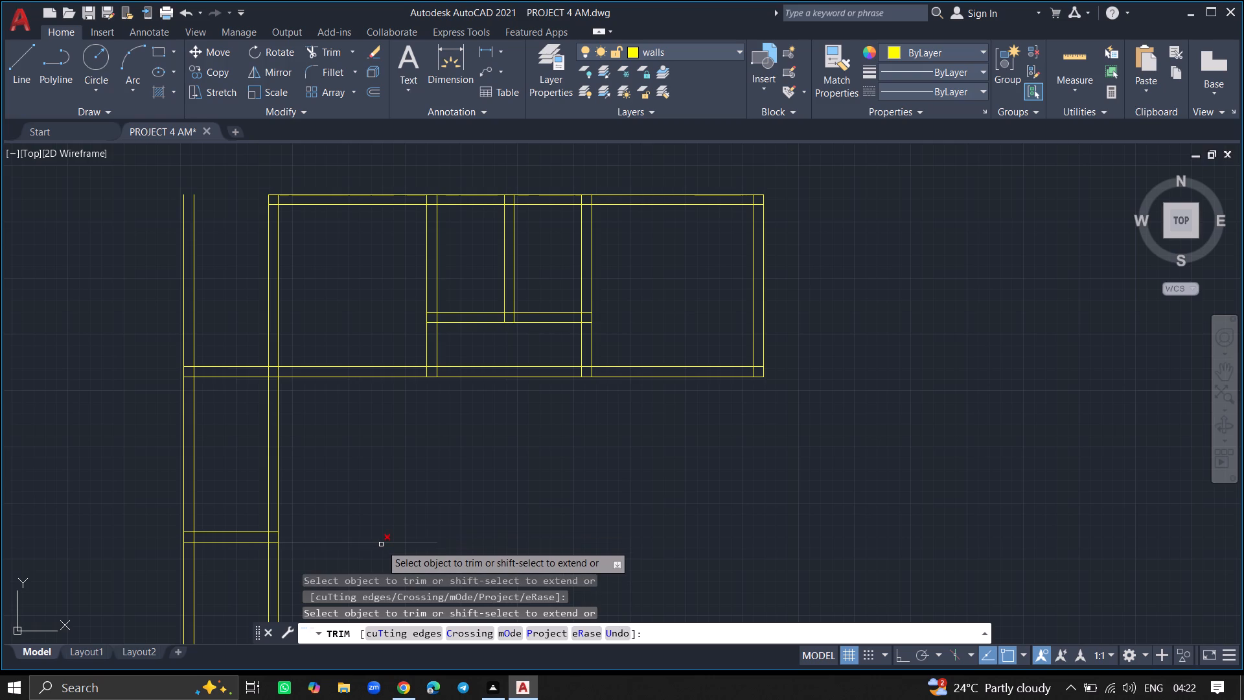
pyautogui.click(381, 544)
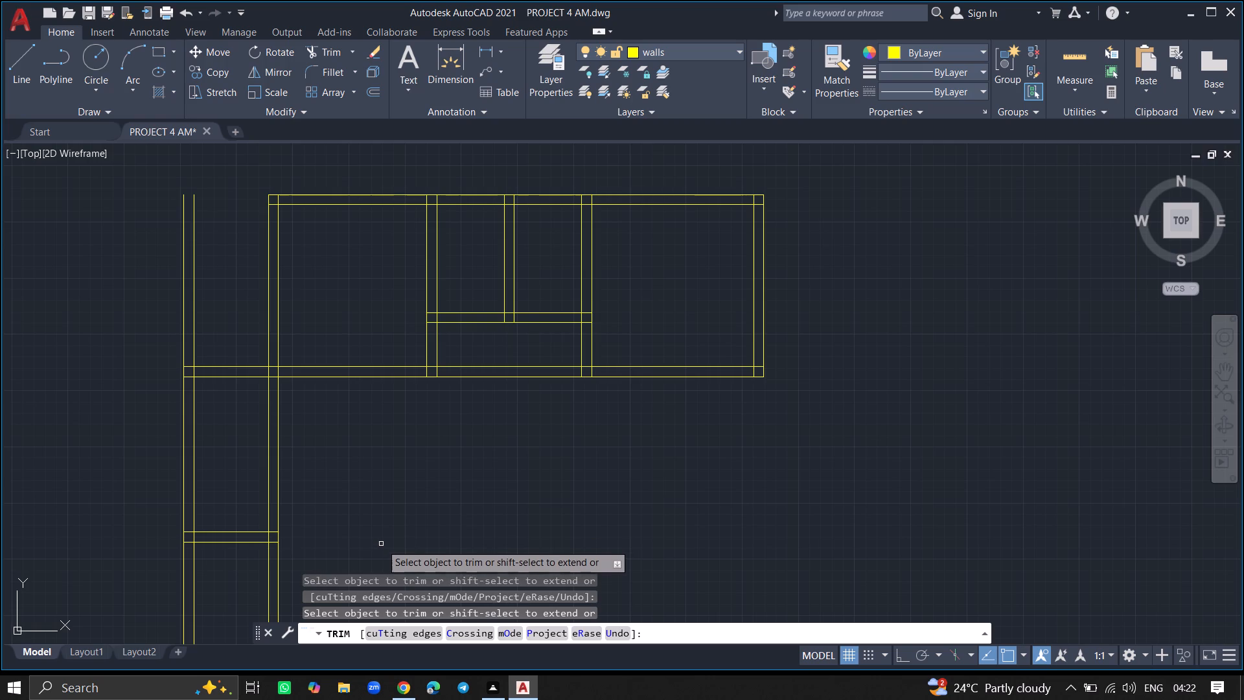
# Trim both lines of the side room's left wall above its top wall and below its bottom wall.
pyautogui.keyDown('ctrl'); pyautogui.scroll(-1, 381, 518); pyautogui.keyUp('ctrl')
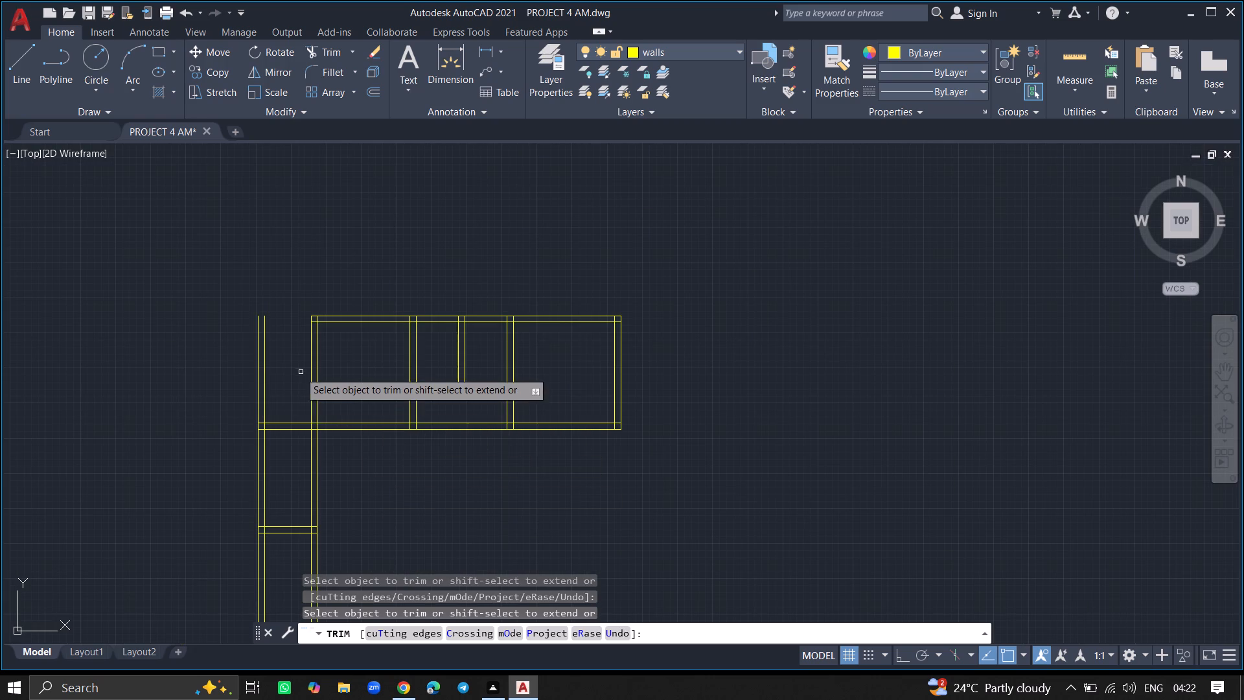
pyautogui.click(265, 376)
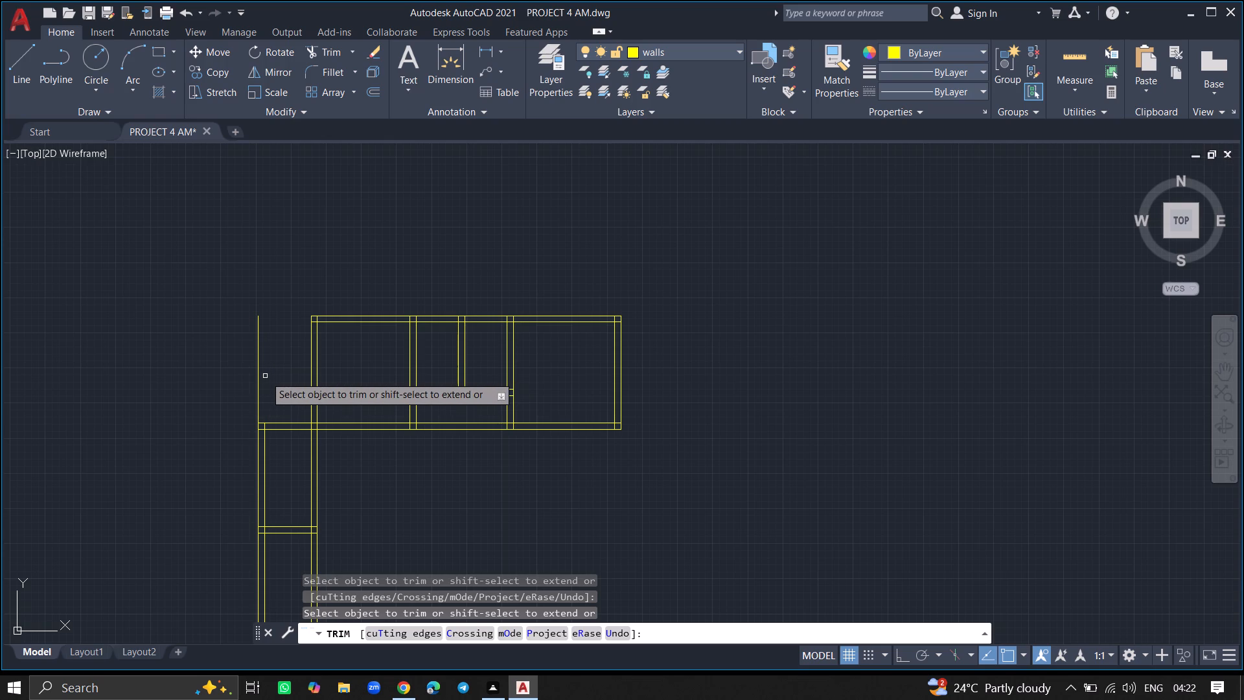
pyautogui.click(259, 379)
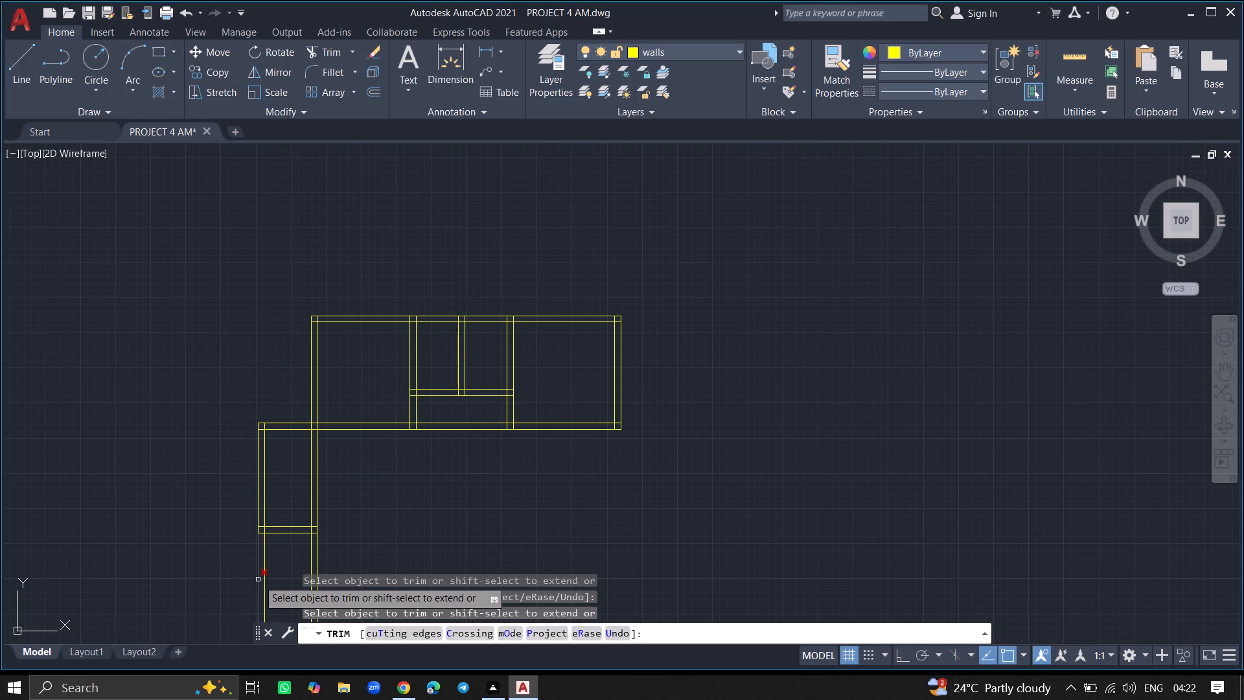
pyautogui.click(258, 579)
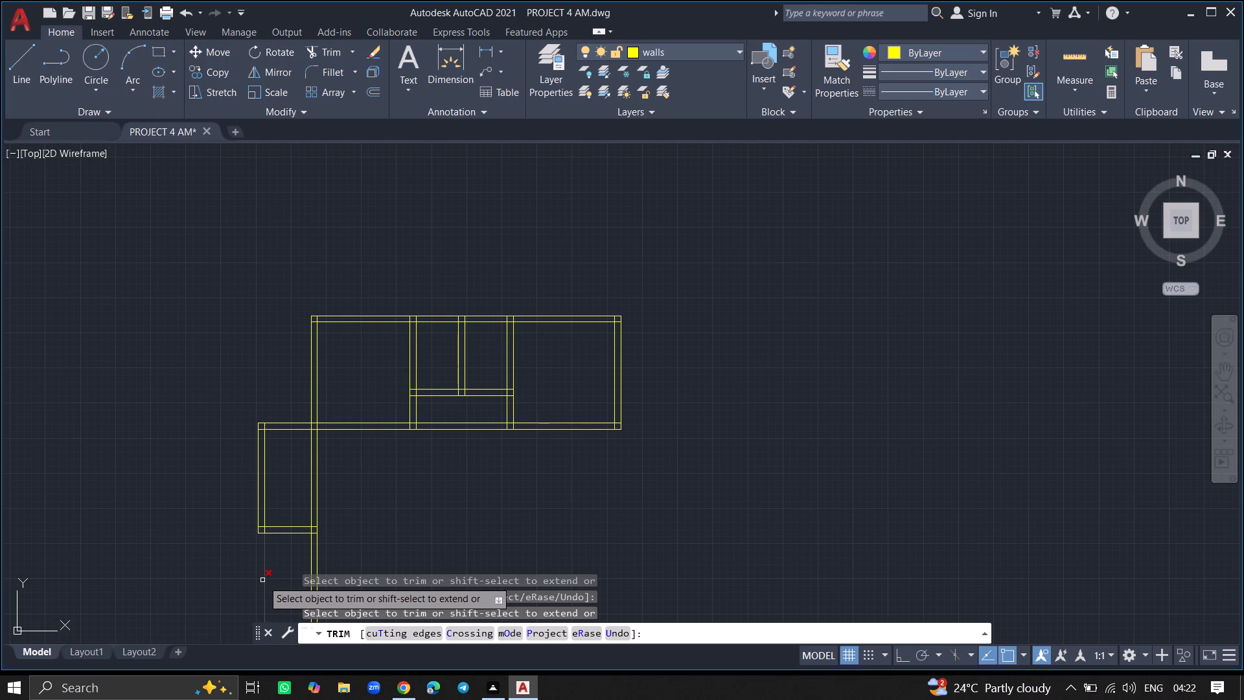
pyautogui.click(262, 580)
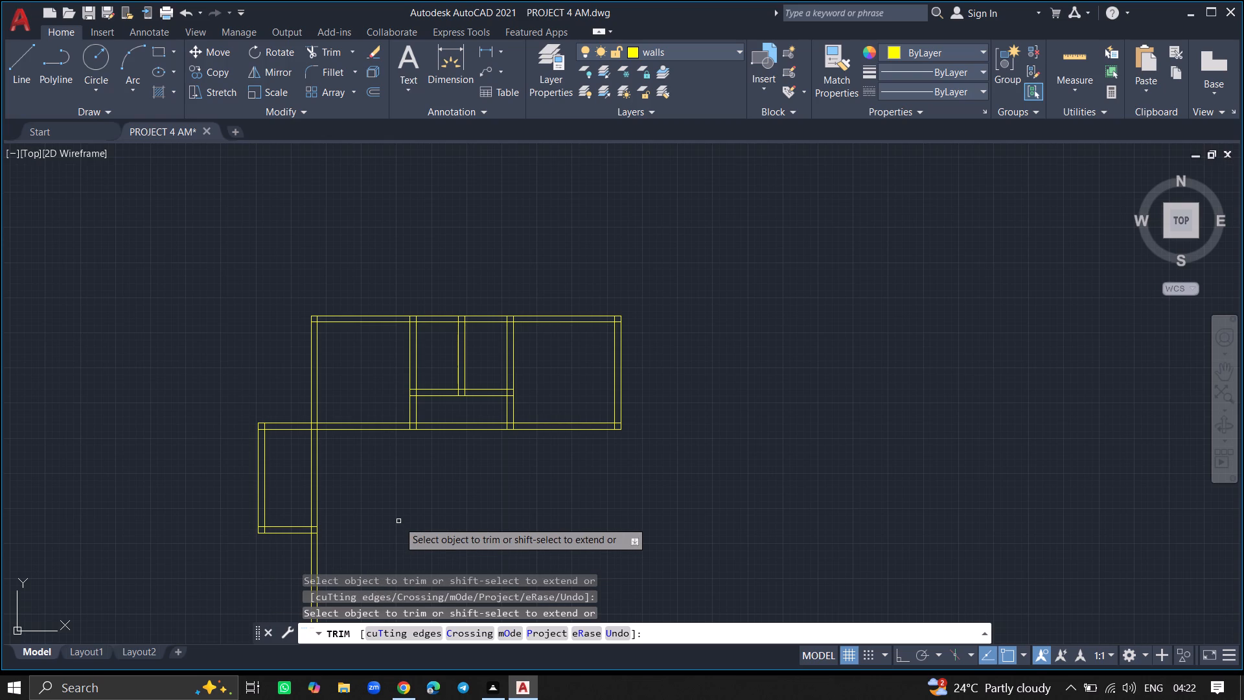
pyautogui.press('Return')
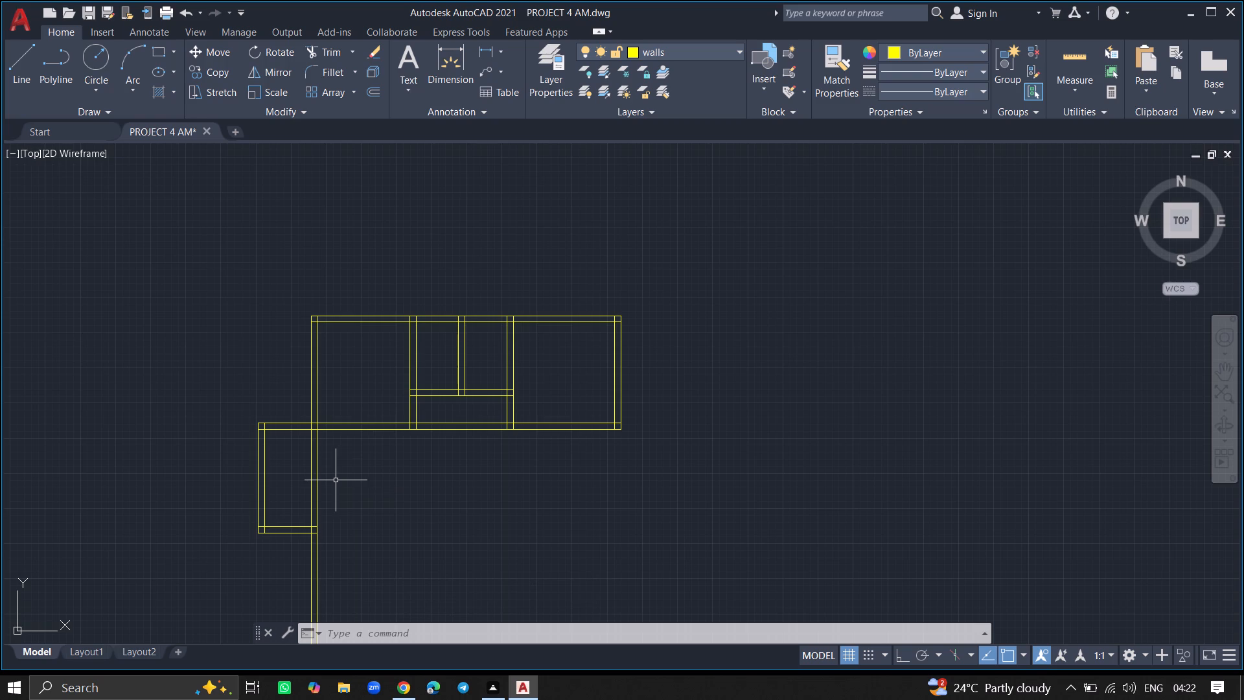
# Offset the lower line of the wall beneath the upper rooms 11'6" downward, picking it just inside the left outer wall.
pyautogui.press('o')
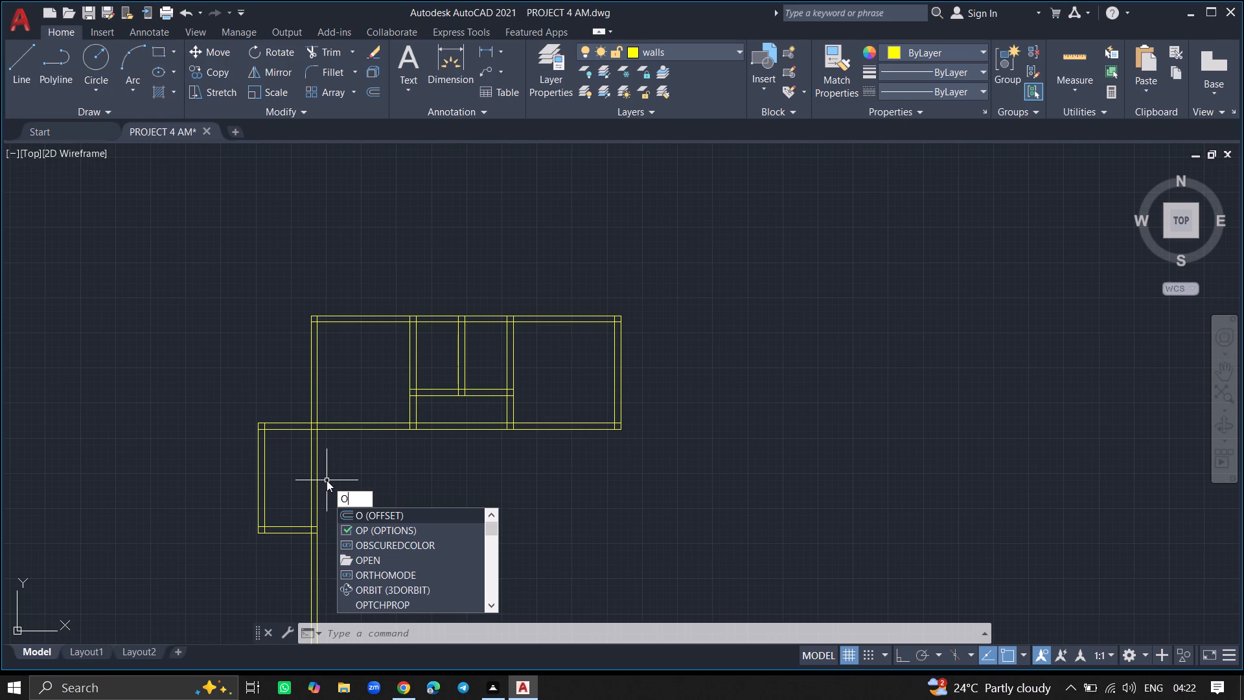
pyautogui.write('FF')
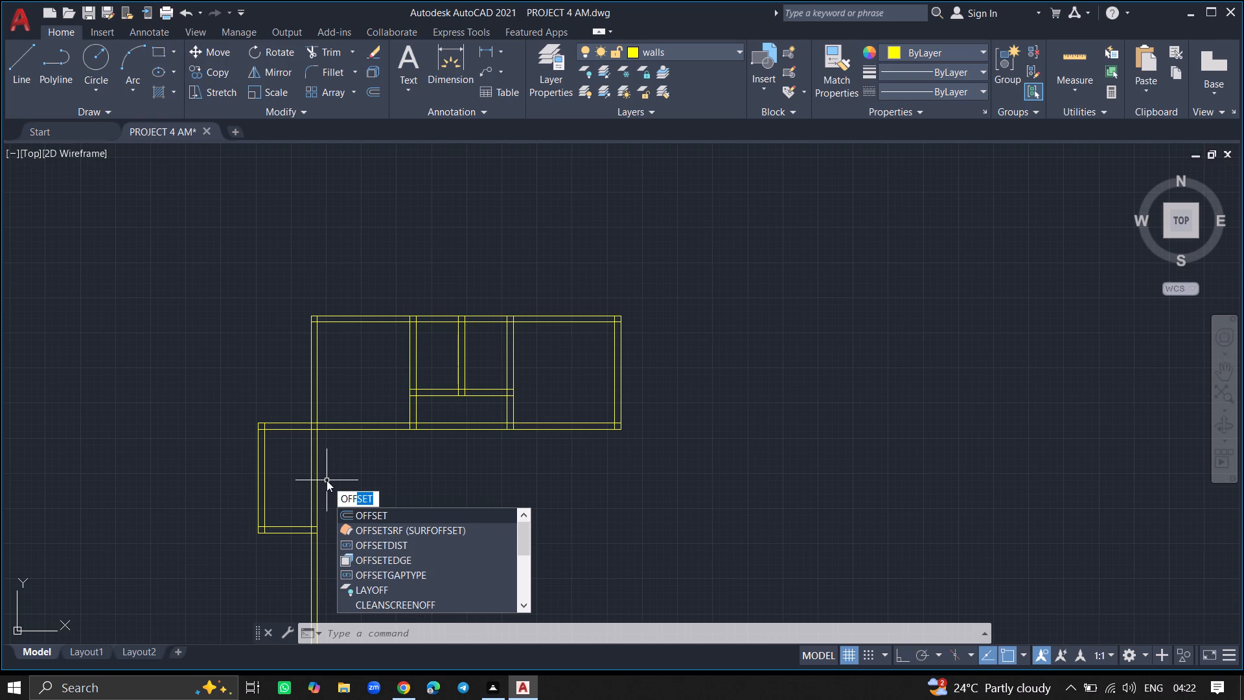
pyautogui.click(365, 513)
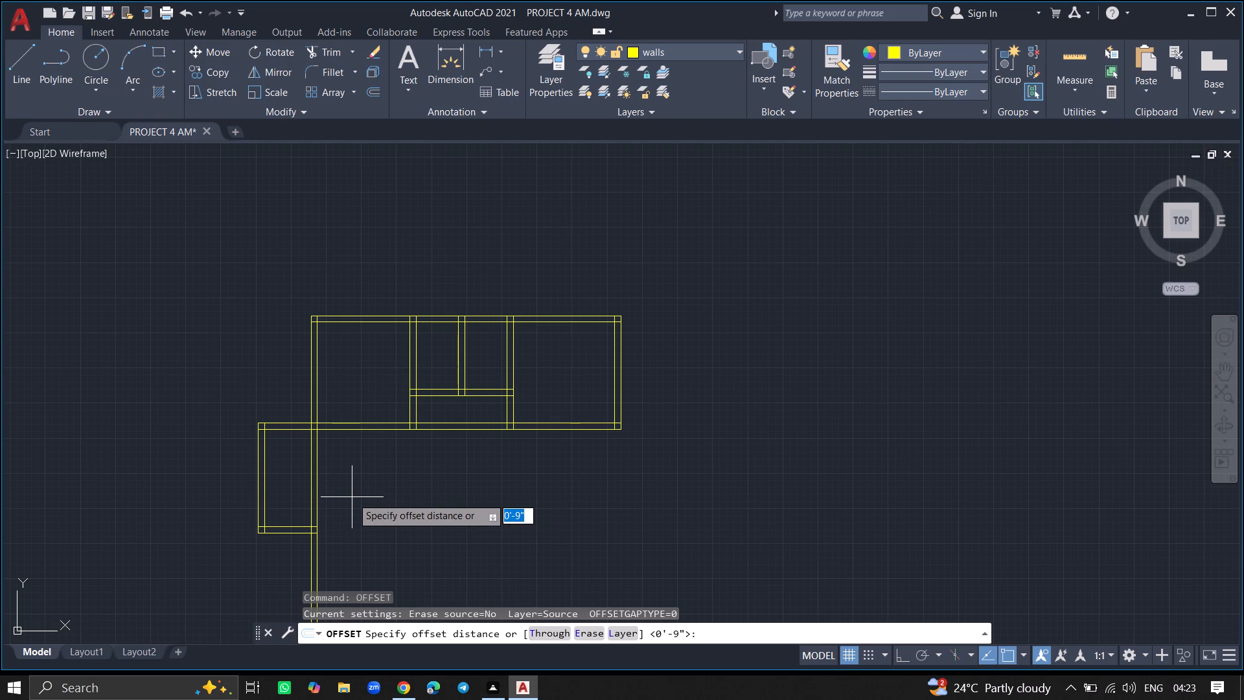
pyautogui.press('o')
pyautogui.press('BackSpace')
pyautogui.write('11')
pyautogui.press("'")
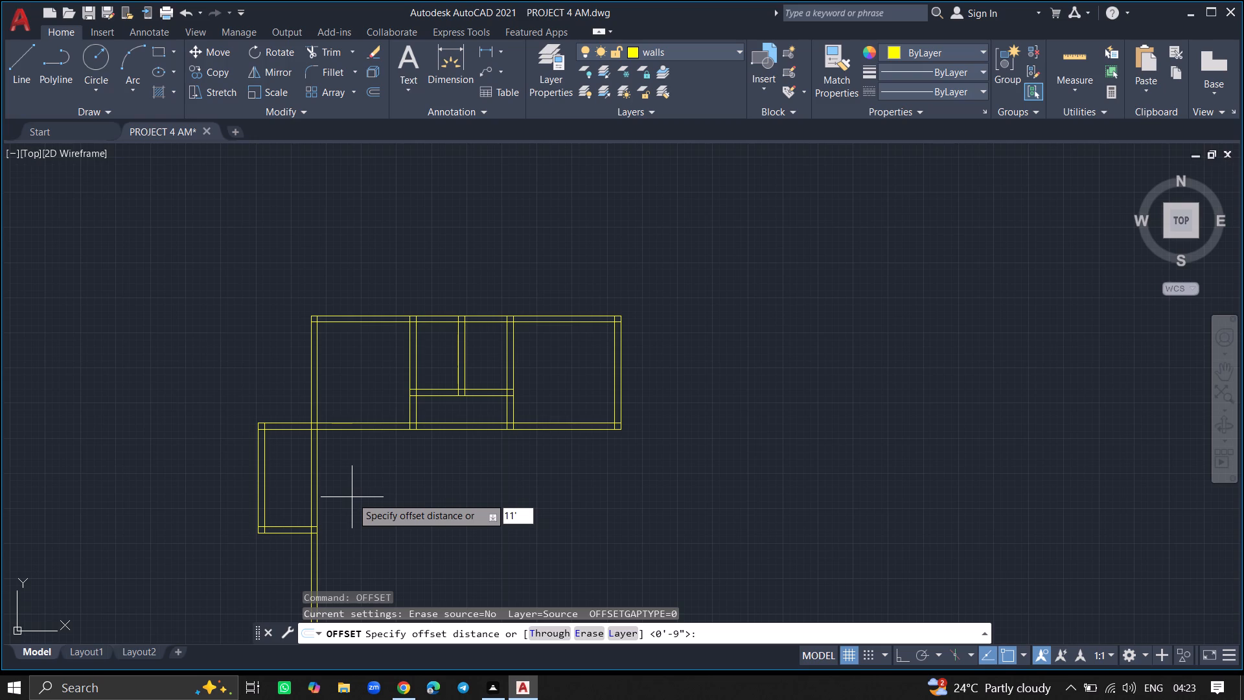
pyautogui.press('6')
pyautogui.hotkey('shift', '"')
pyautogui.press('Return')
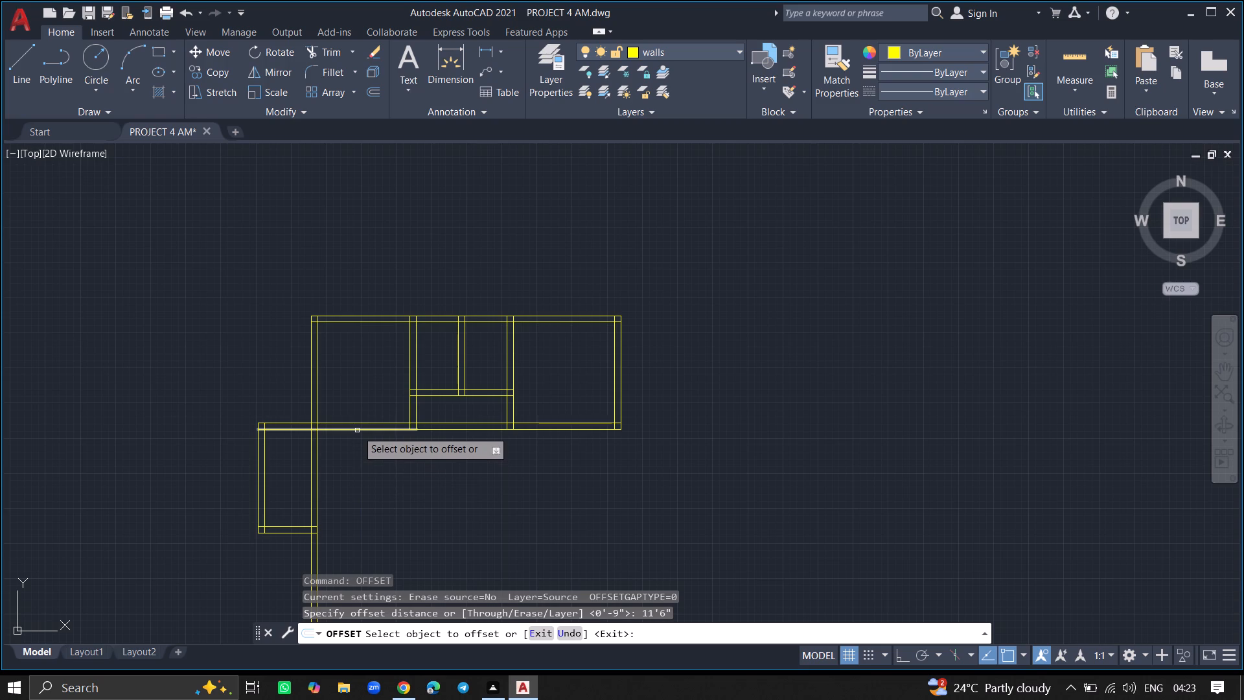
pyautogui.click(357, 430)
pyautogui.click(356, 474)
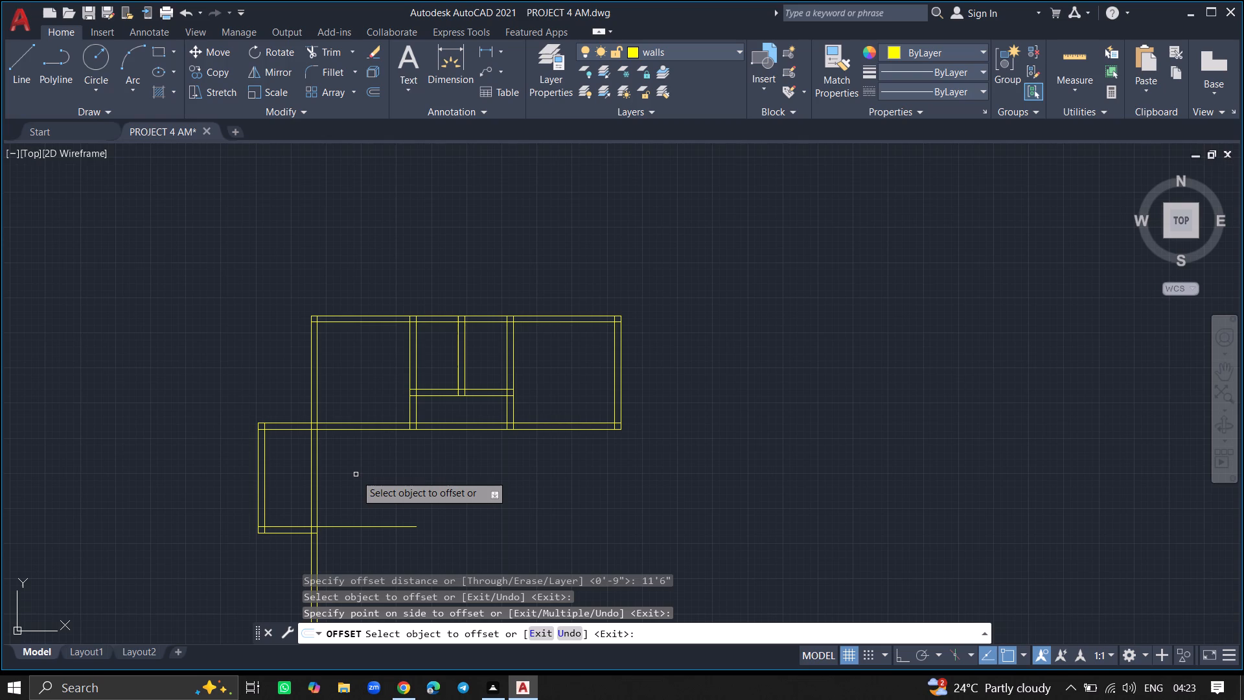
pyautogui.press('Return')
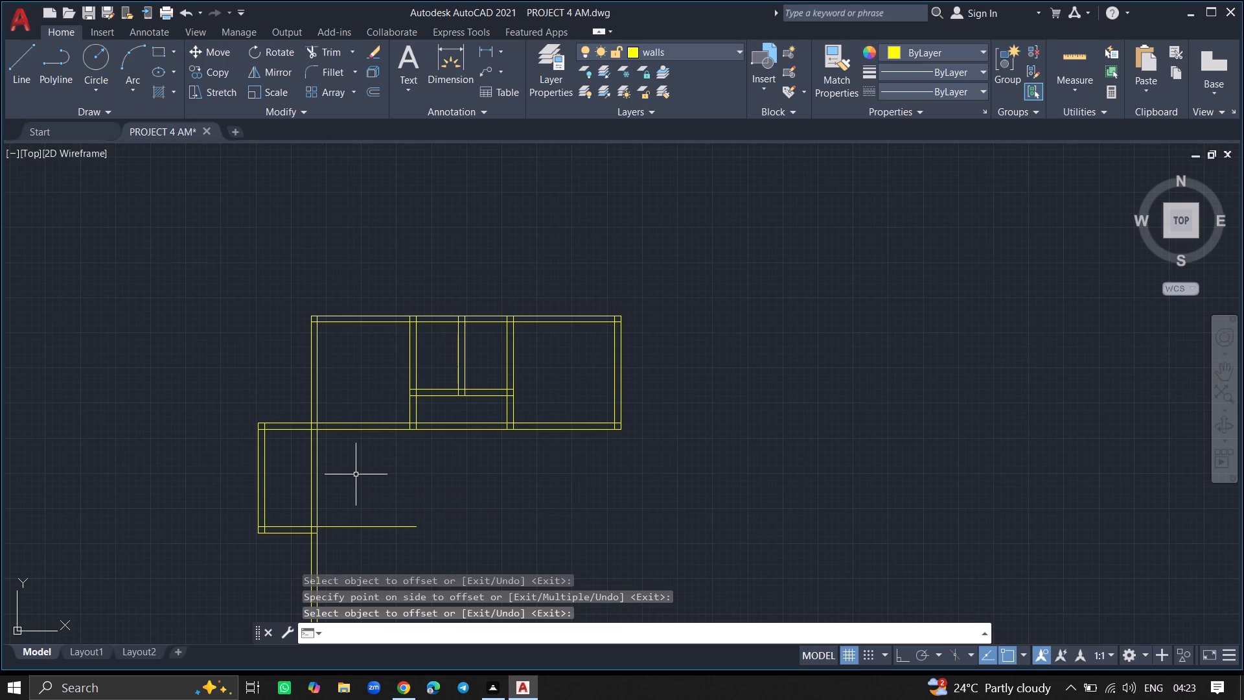
# Offset the new horizontal line 9" downward to form a wall in line with the side room's bottom wall.
pyautogui.keyDown('ctrl'); pyautogui.scroll(2, 334, 539); pyautogui.keyUp('ctrl')
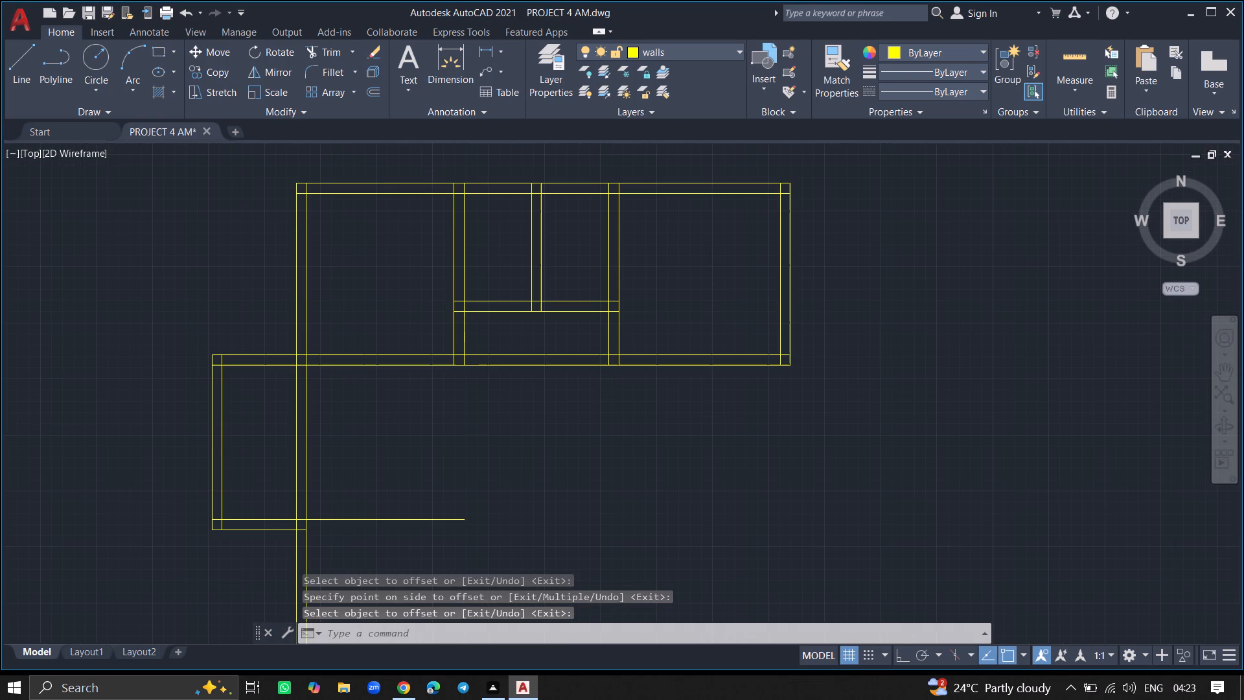
pyautogui.write('OFFSET')
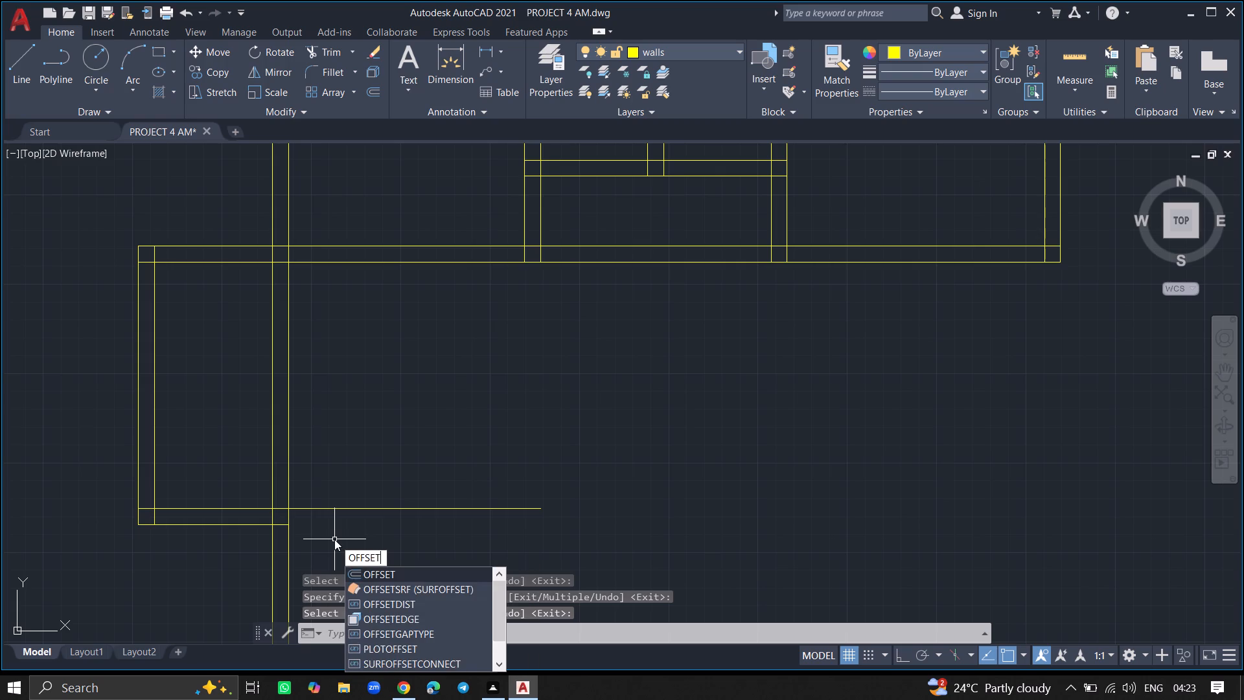
pyautogui.press('Return')
pyautogui.press('9')
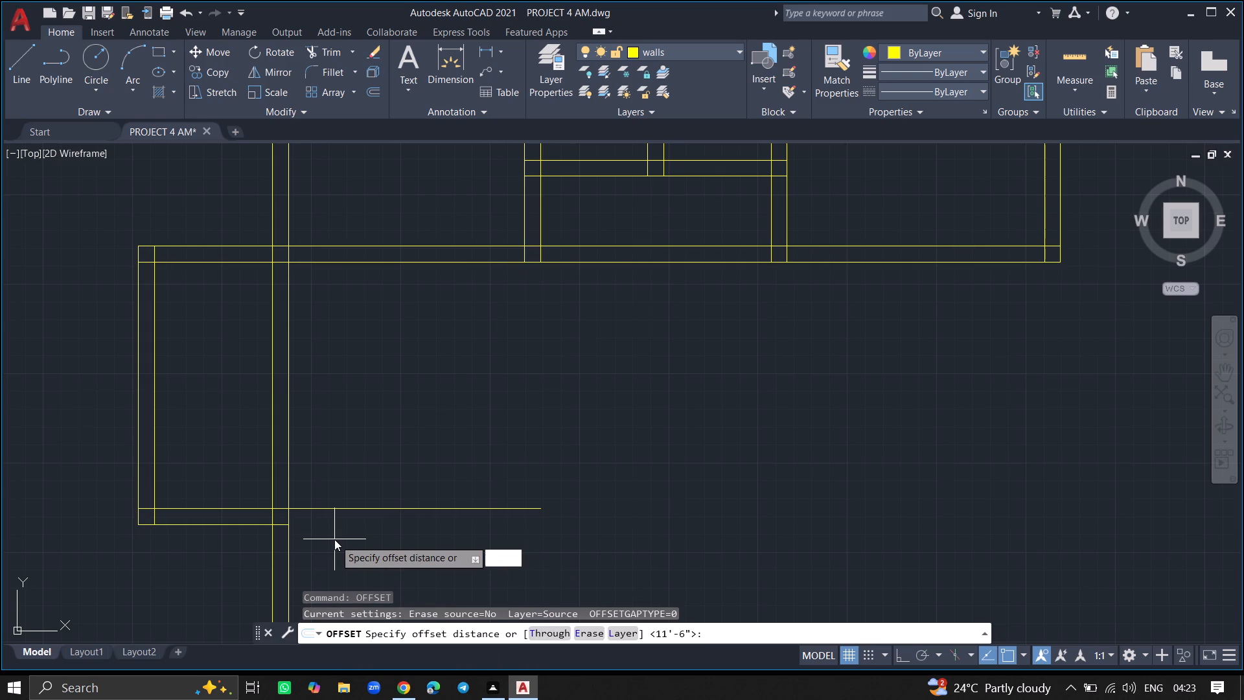
pyautogui.hotkey('shift', '"')
pyautogui.press('Return')
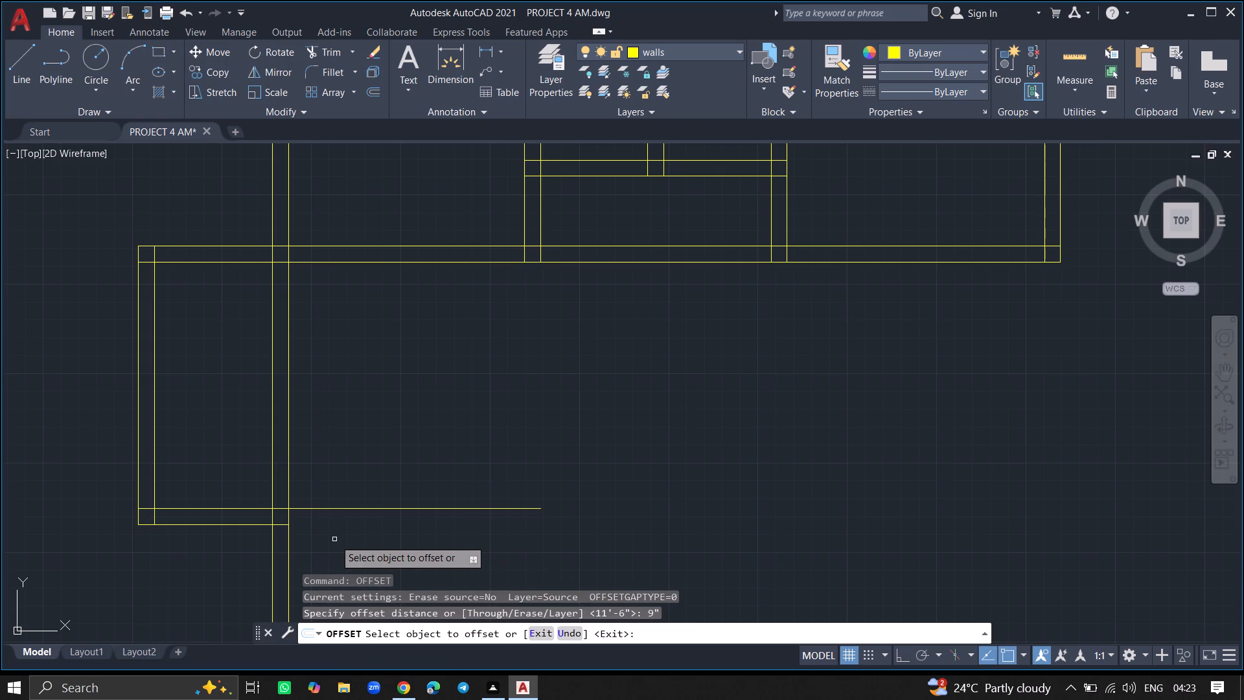
pyautogui.moveTo(347, 508); pyautogui.dragTo(347, 526)
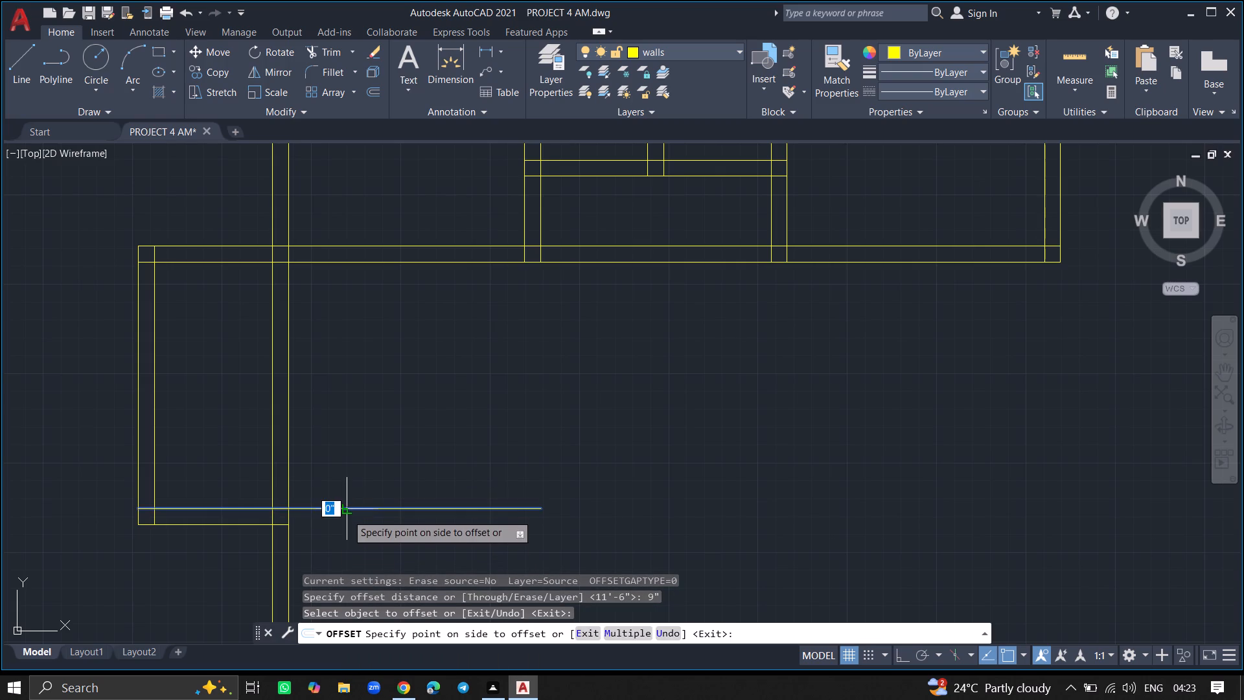
pyautogui.moveTo(347, 526); pyautogui.dragTo(347, 526)
pyautogui.click(347, 526)
pyautogui.press('Return')
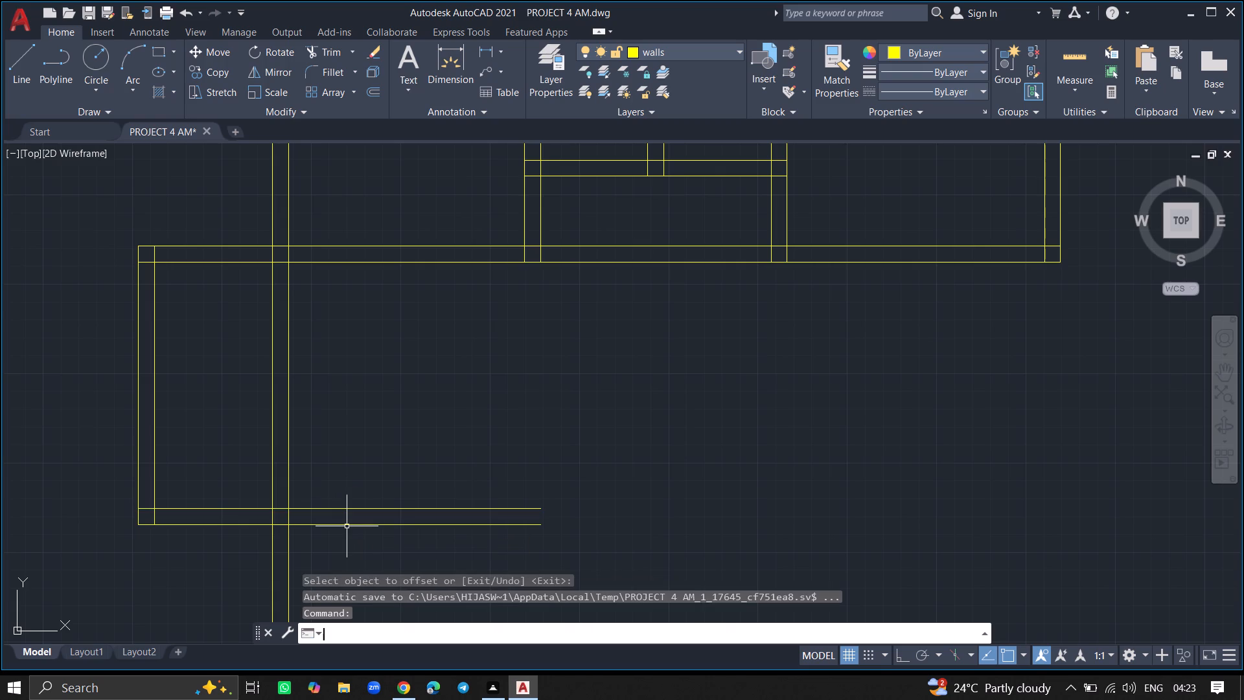
# Save the drawing.
pyautogui.keyDown('ctrl'); pyautogui.scroll(-3, 347, 526); pyautogui.keyUp('ctrl')
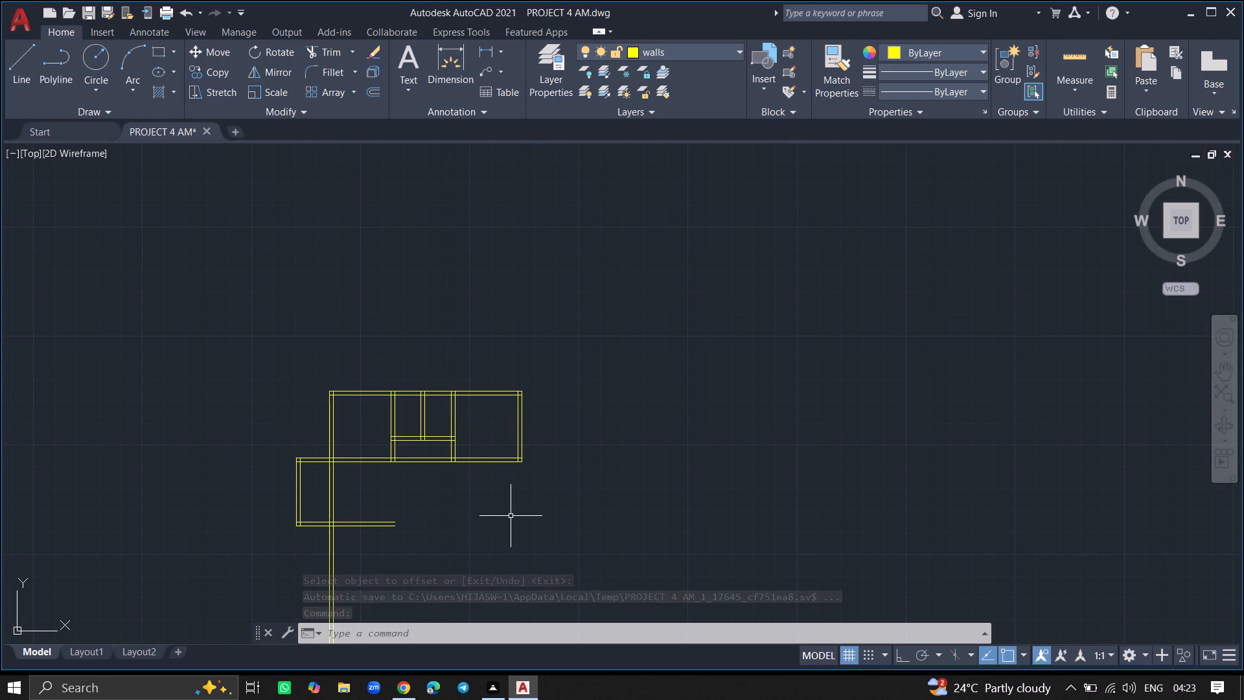
pyautogui.hotkey('ctrl', 's')
pyautogui.hotkey('ctrl', 's')
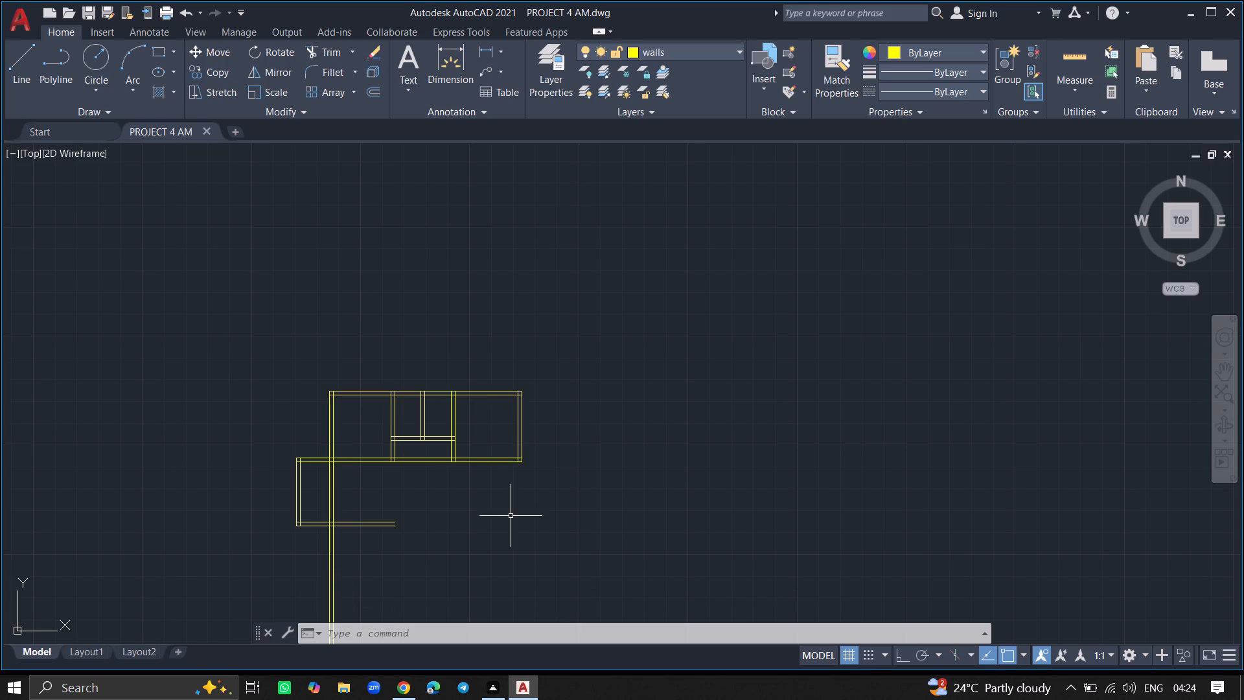
# With Ortho on, draw a horizontal line from the left outer wall's outer line, low on the plan, rightward past the right outer wall.
pyautogui.press('F8')
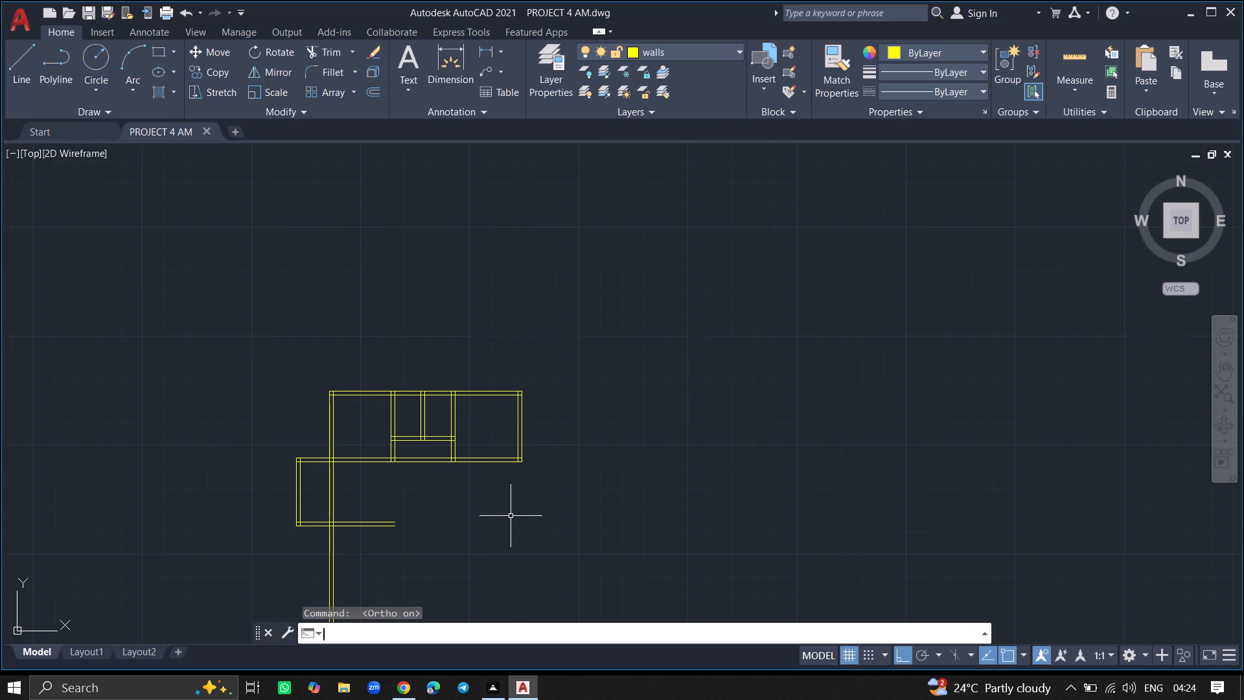
pyautogui.press('l')
pyautogui.press('Return')
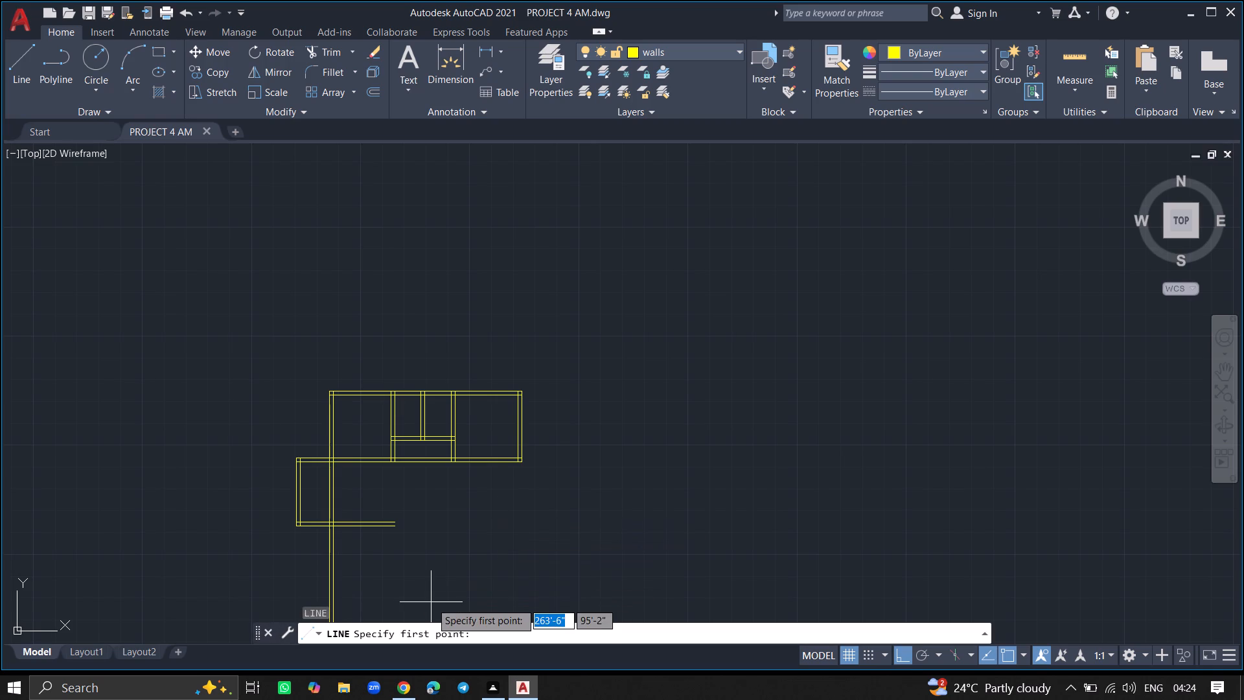
pyautogui.click(330, 620)
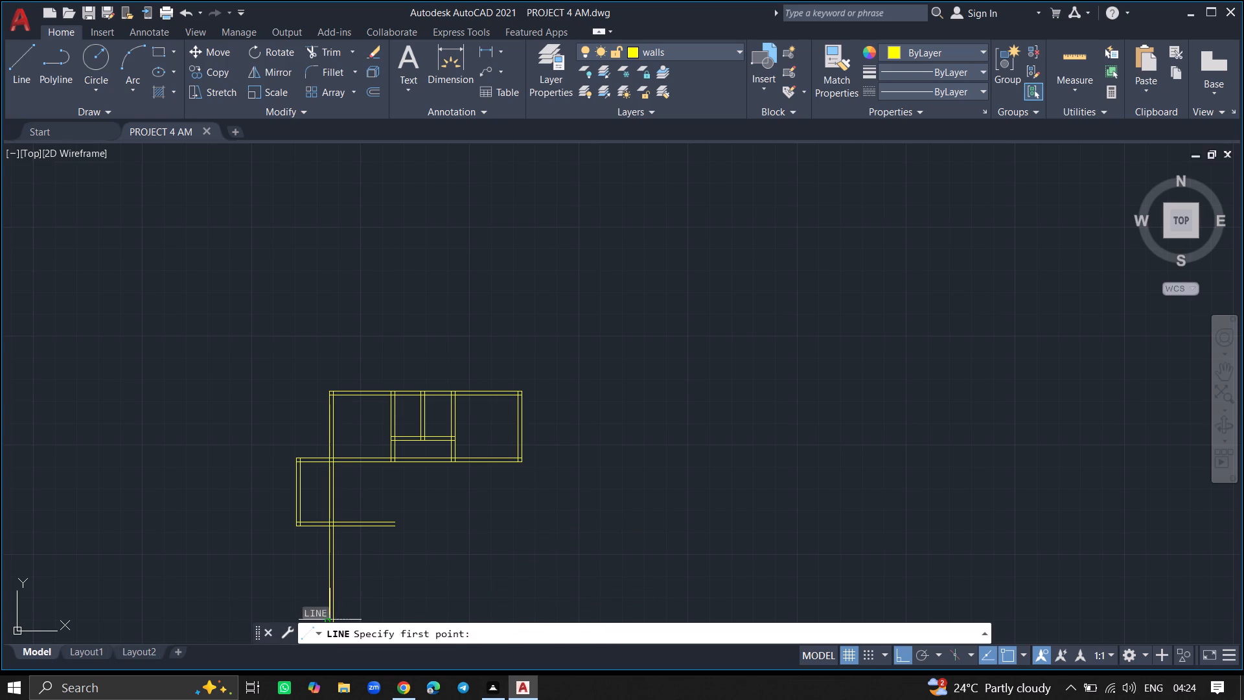
pyautogui.click(592, 591)
pyautogui.press('Return')
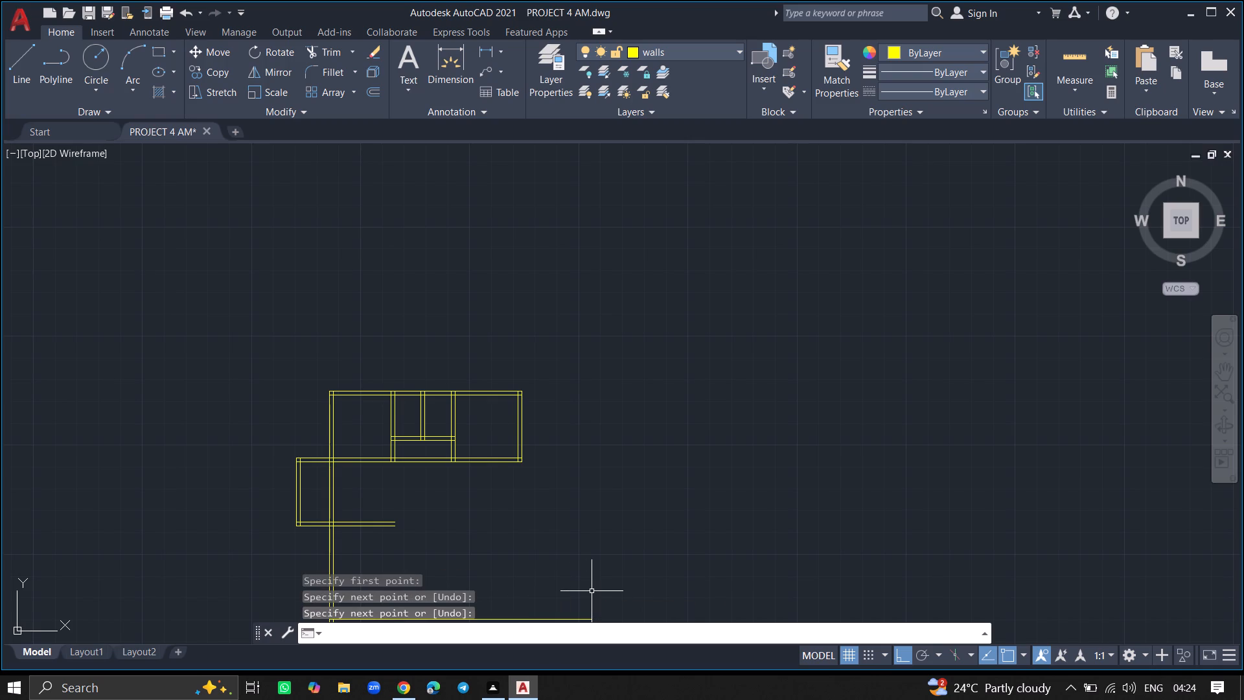
# Extend both lines of the right outer wall down to the new horizontal line.
pyautogui.write('EX')
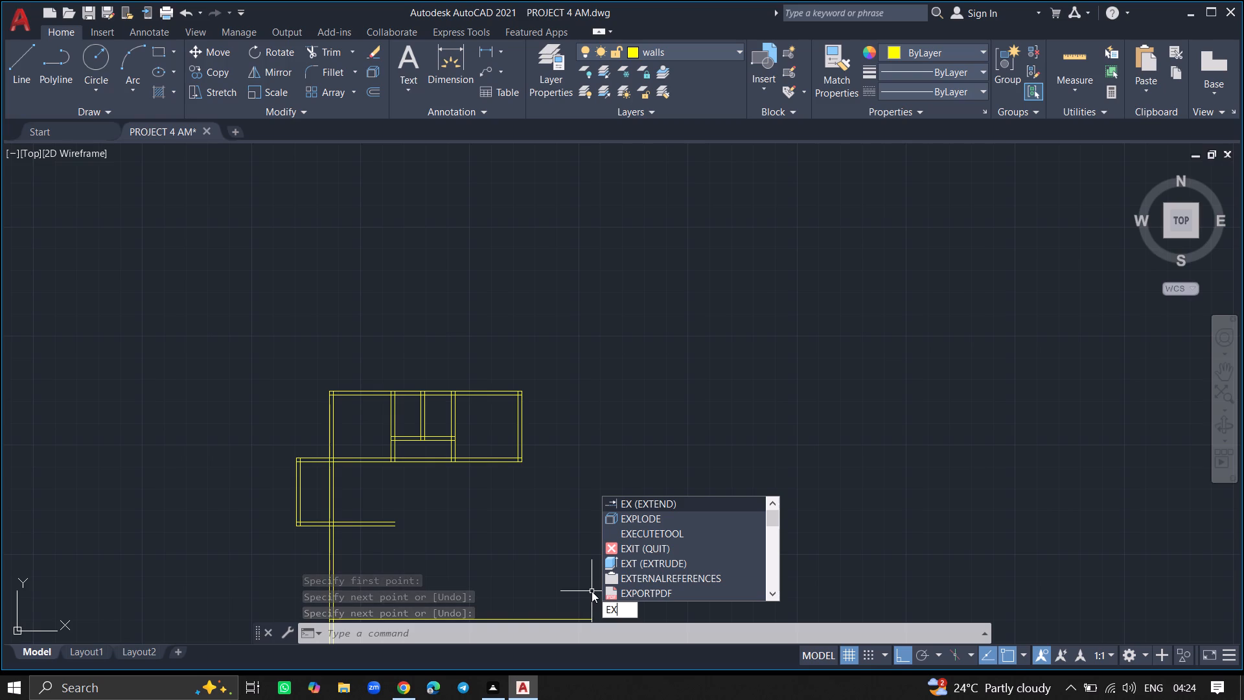
pyautogui.press('Return')
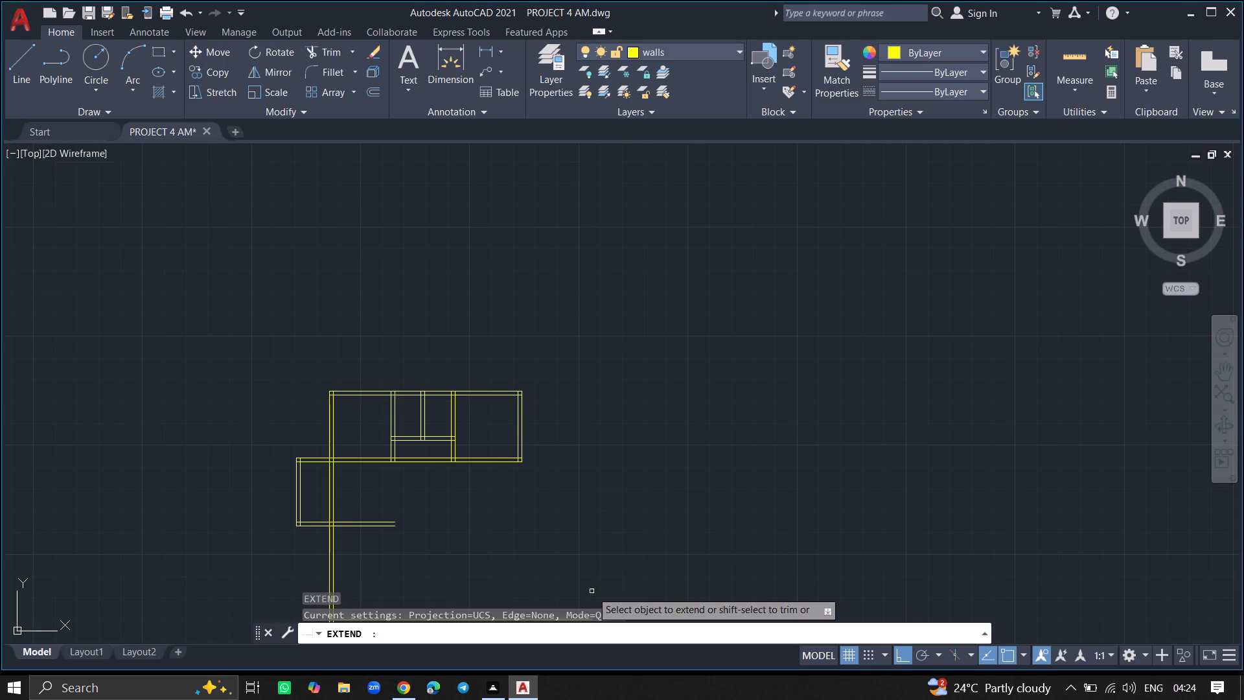
pyautogui.click(519, 443)
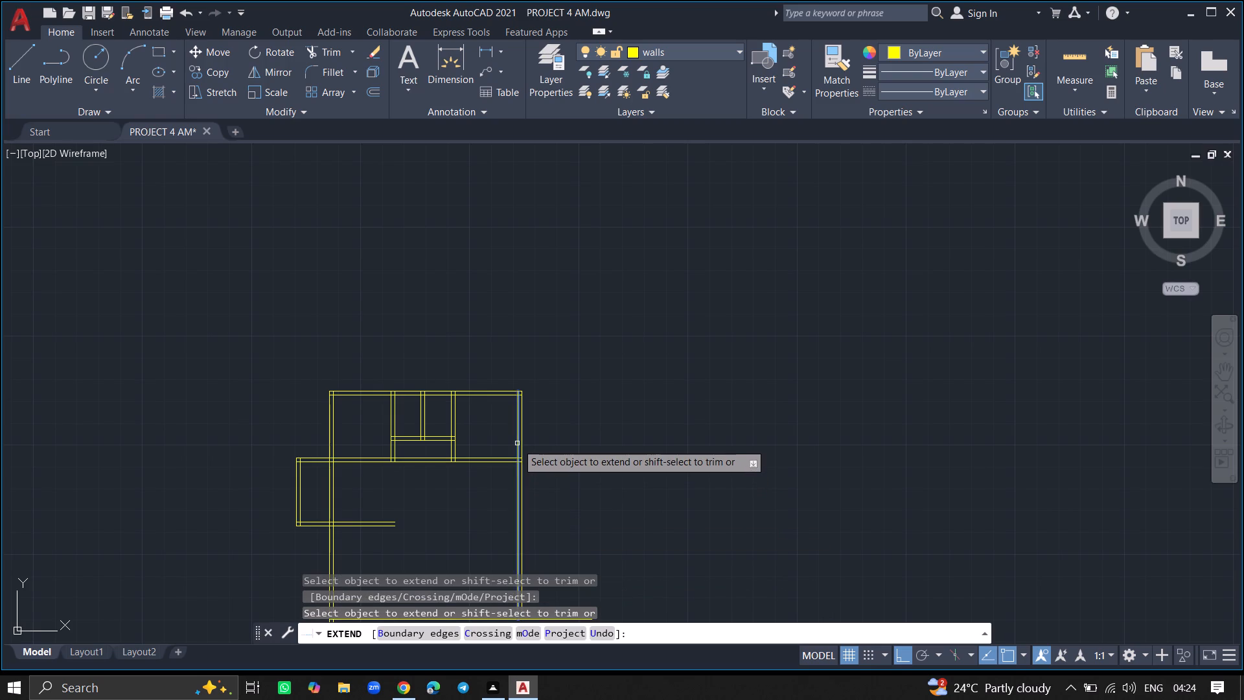
pyautogui.click(517, 443)
pyautogui.press('Return')
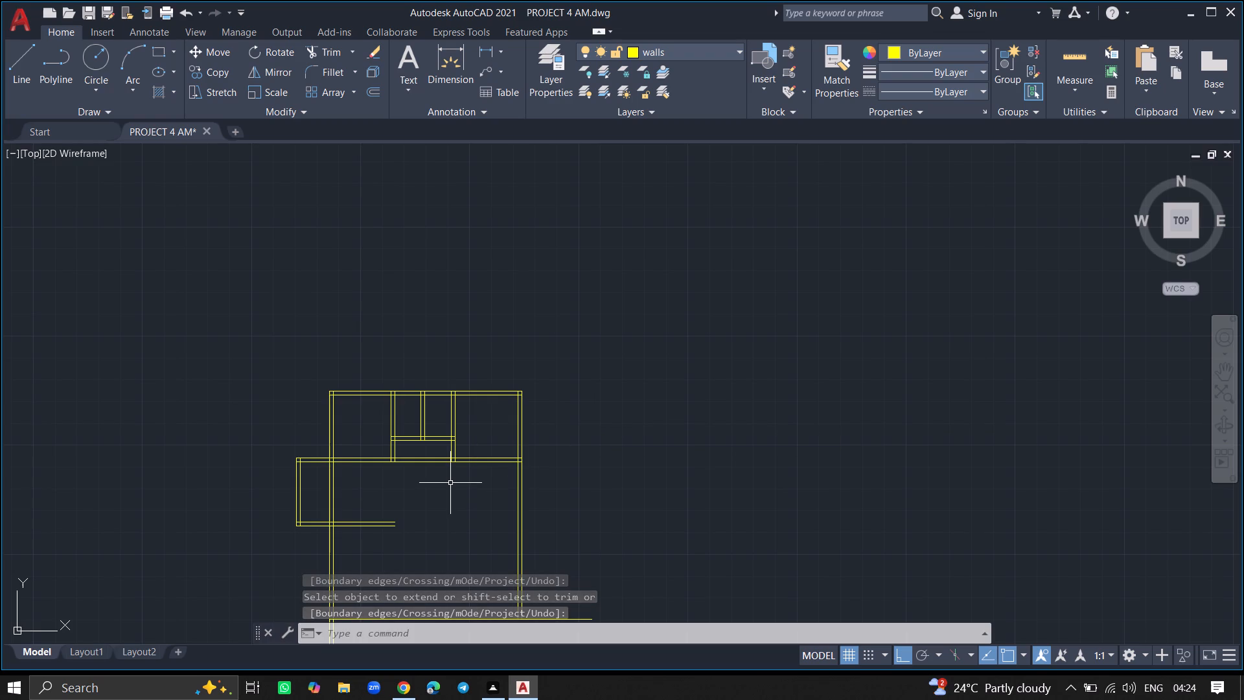
# Extend both lines of the lower horizontal wall rightward to the right outer wall's outer line.
pyautogui.write('EX')
pyautogui.press('Return')
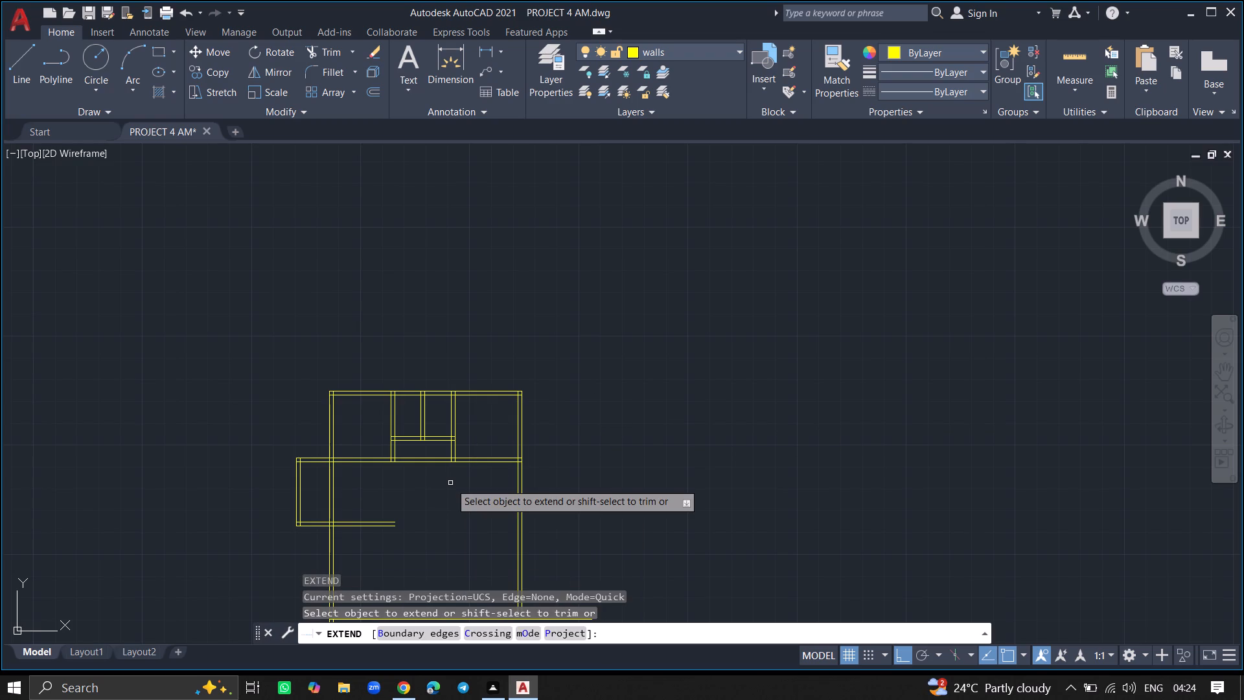
pyautogui.click(391, 525)
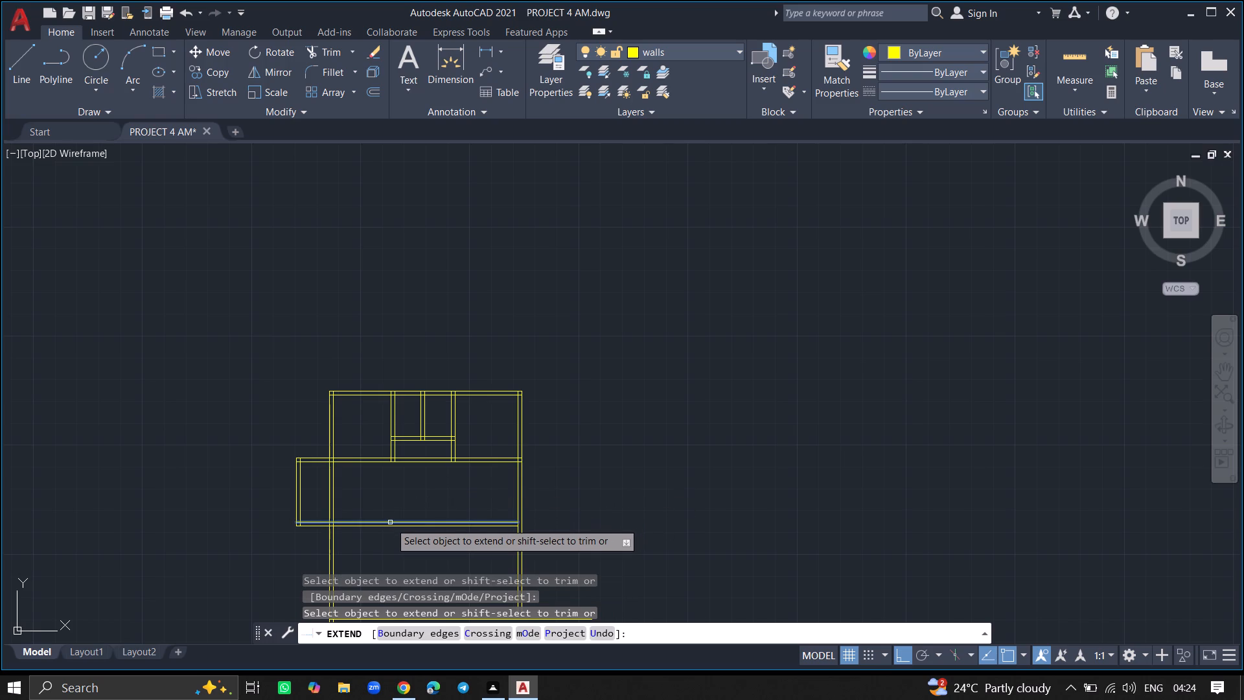
pyautogui.click(390, 522)
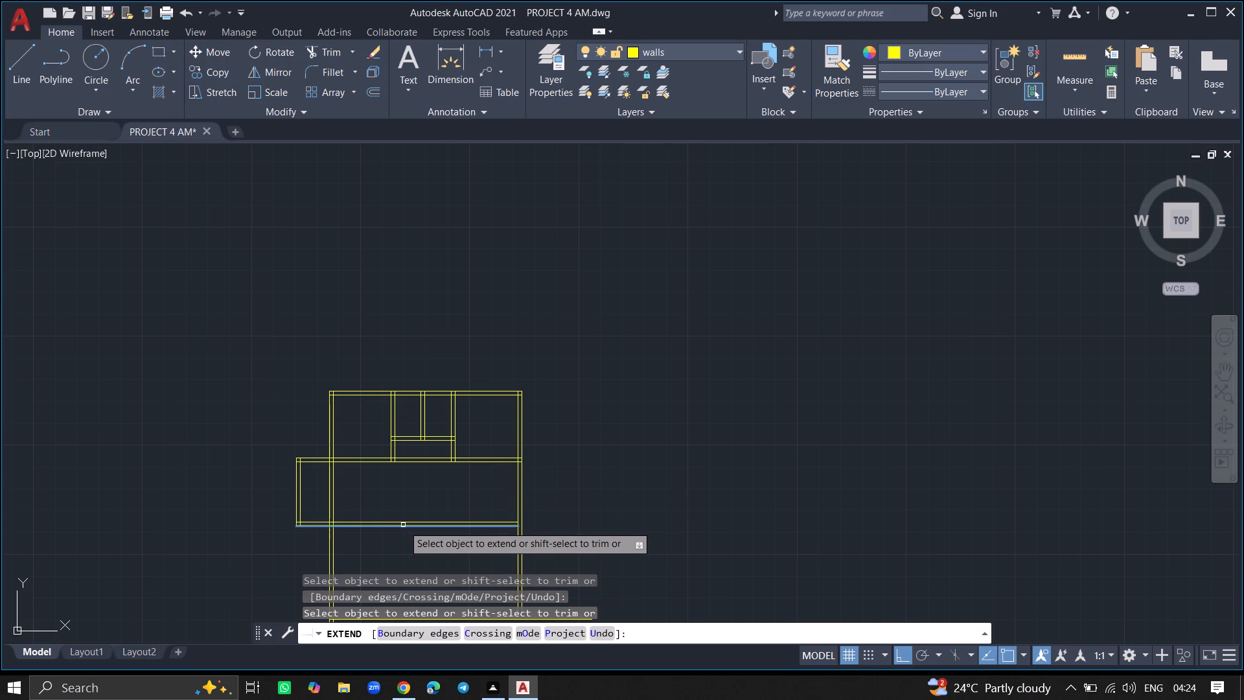
pyautogui.click(463, 527)
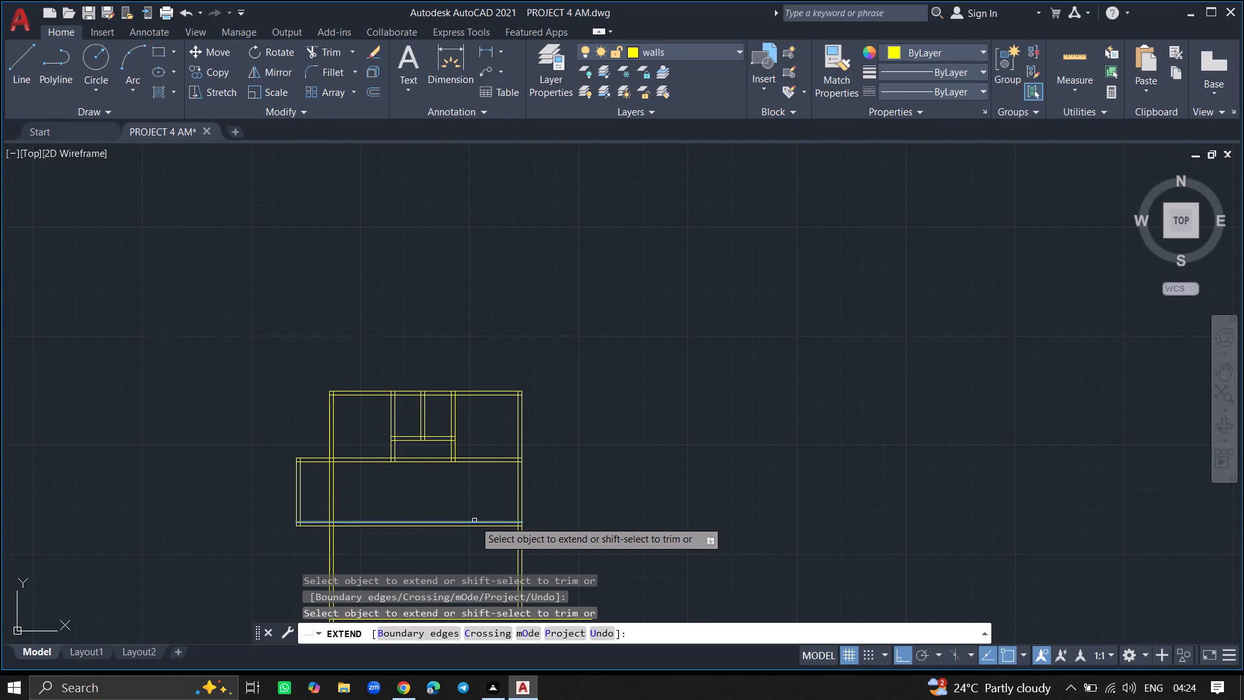
pyautogui.click(474, 520)
pyautogui.press('Return')
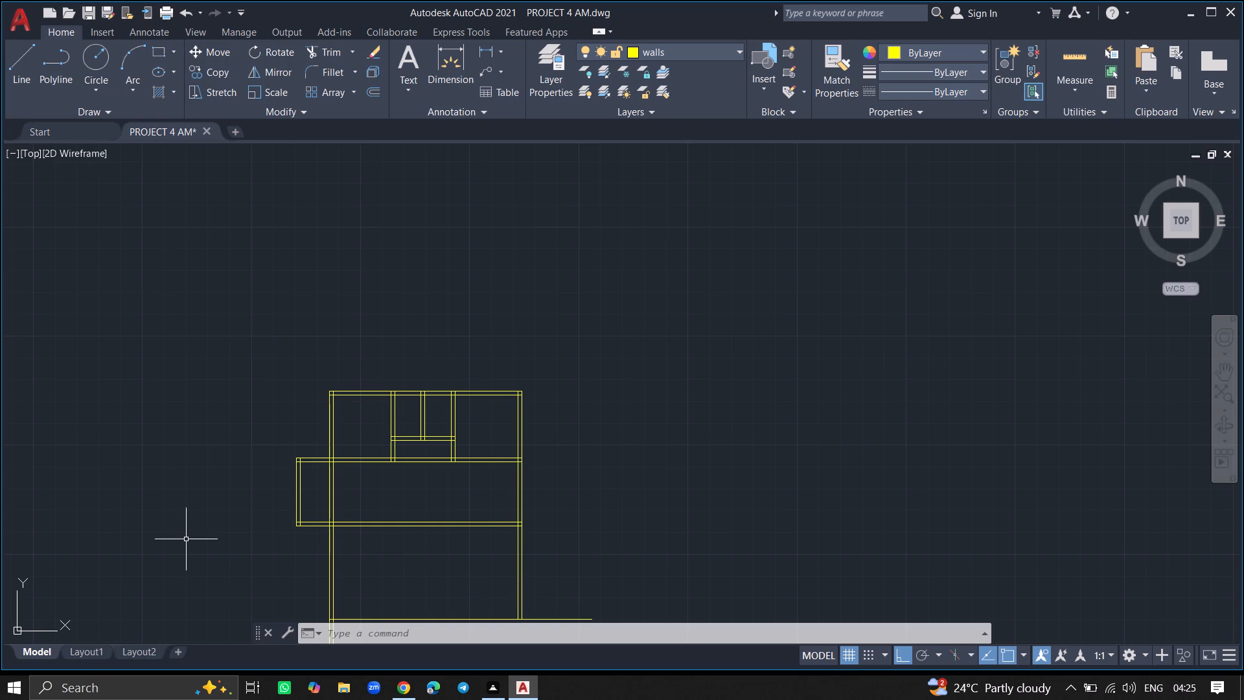
# Offset the inner line of the left outer wall 13'1" rightward into the plan.
pyautogui.press('o')
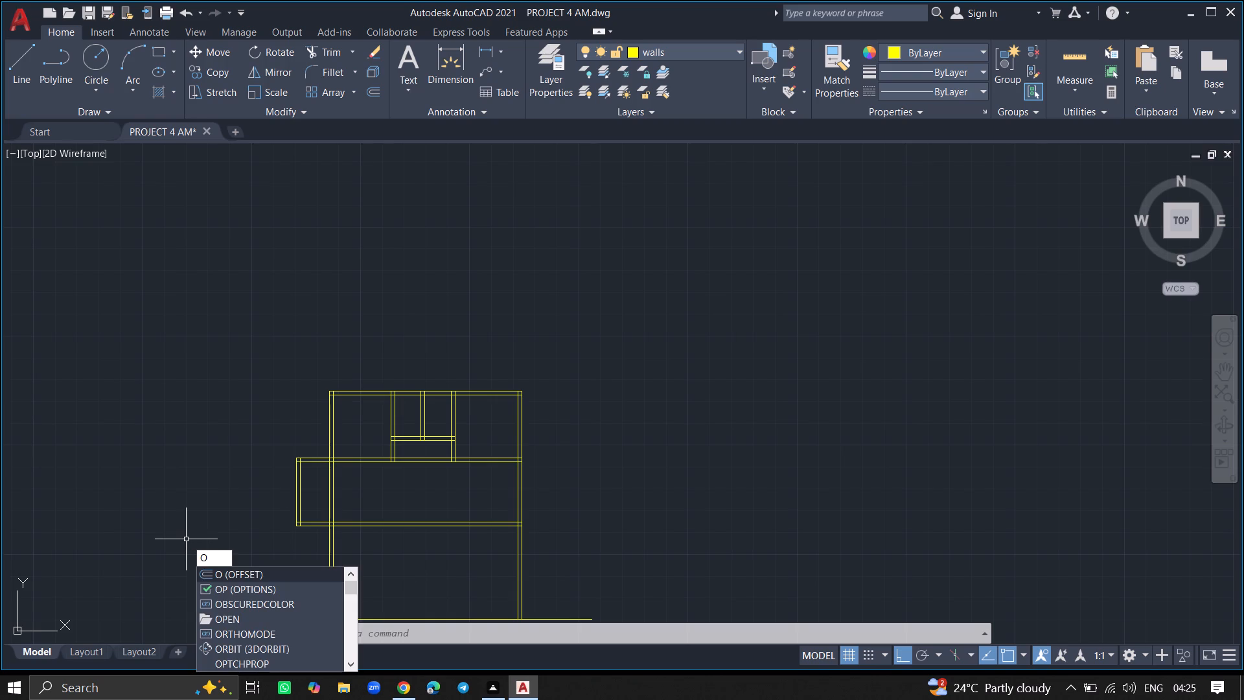
pyautogui.click(246, 575)
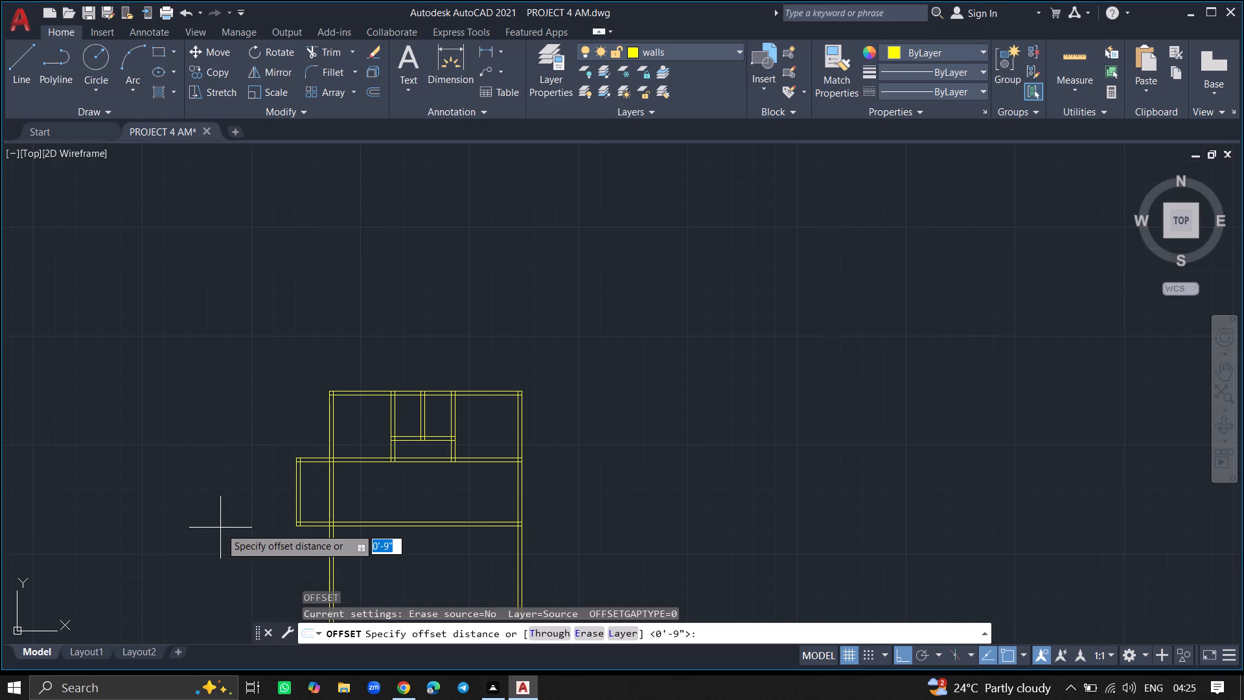
pyautogui.write("13'")
pyautogui.press('1')
pyautogui.hotkey('shift', '"')
pyautogui.press('Return')
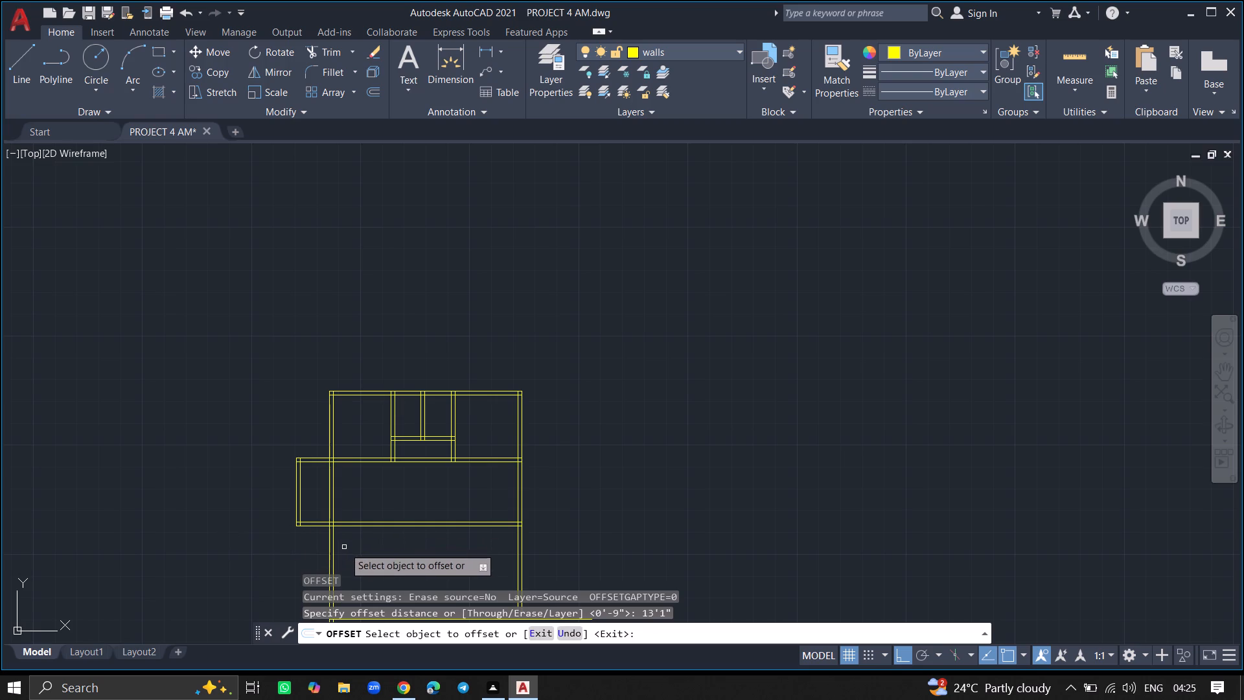
pyautogui.click(333, 552)
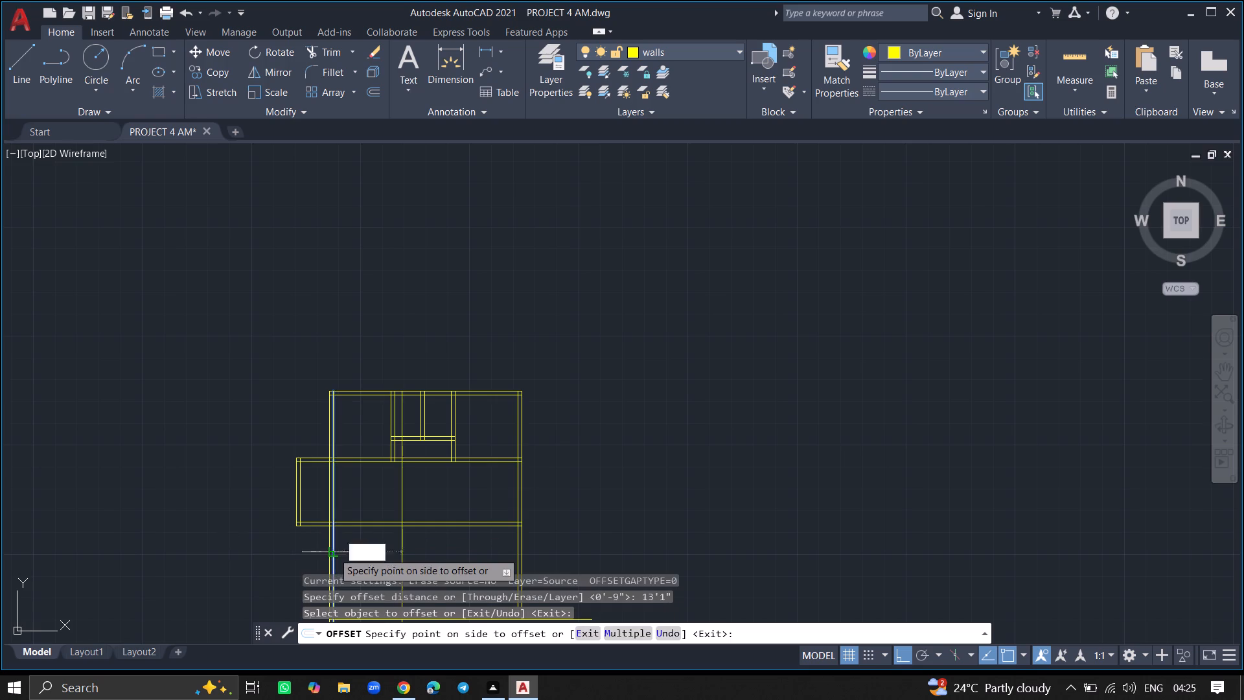
pyautogui.click(380, 554)
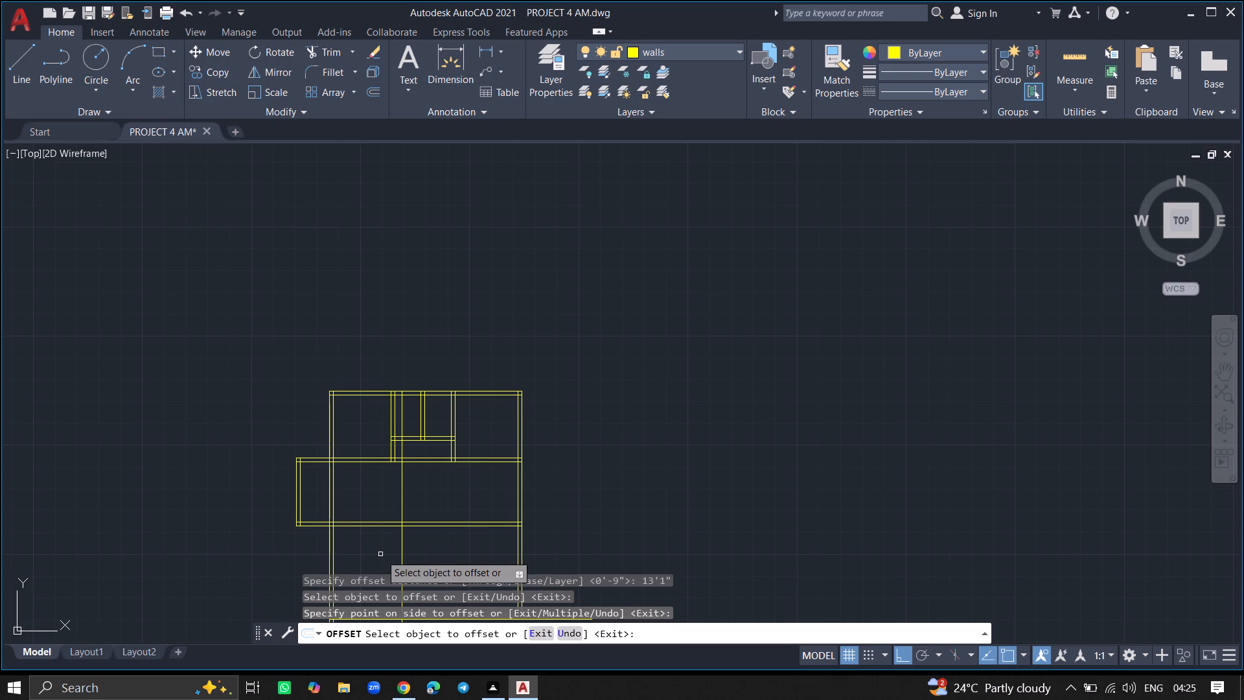
pyautogui.click(380, 554)
pyautogui.press('Return')
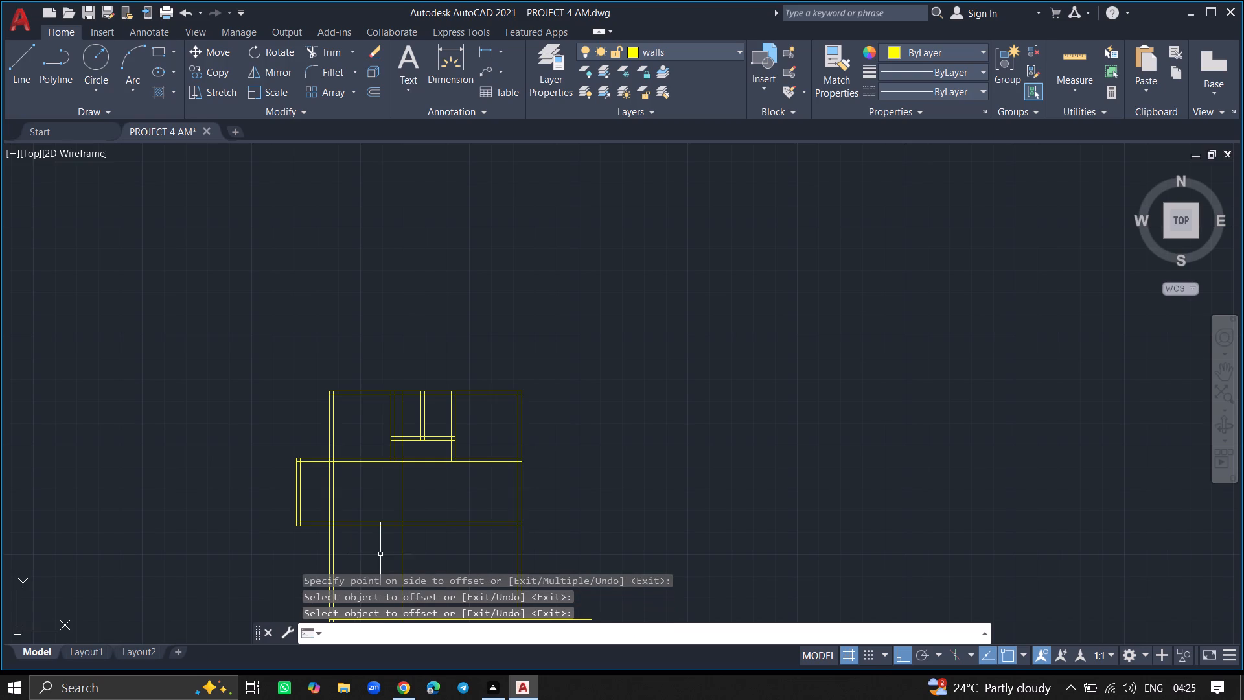
# Offset the new vertical line 9" rightward to give the partition wall its thickness.
pyautogui.keyDown('ctrl'); pyautogui.scroll(-5, 380, 554); pyautogui.keyUp('ctrl')
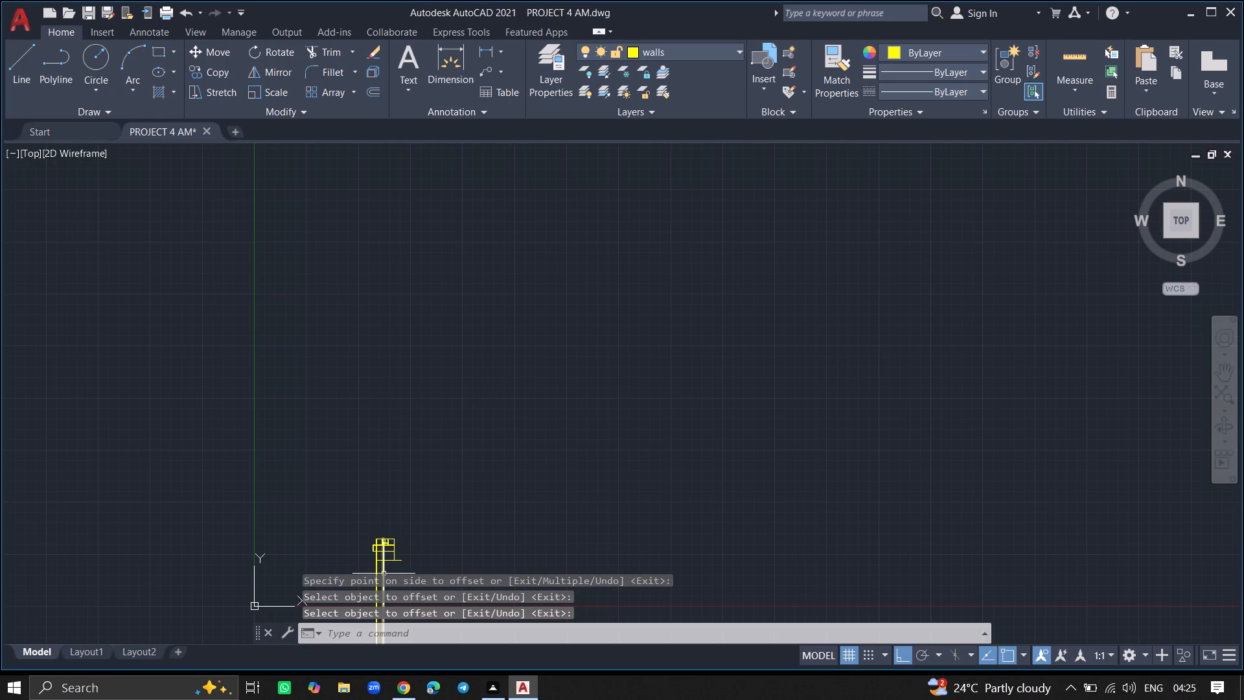
pyautogui.keyDown('ctrl'); pyautogui.scroll(6, 384, 574); pyautogui.keyUp('ctrl')
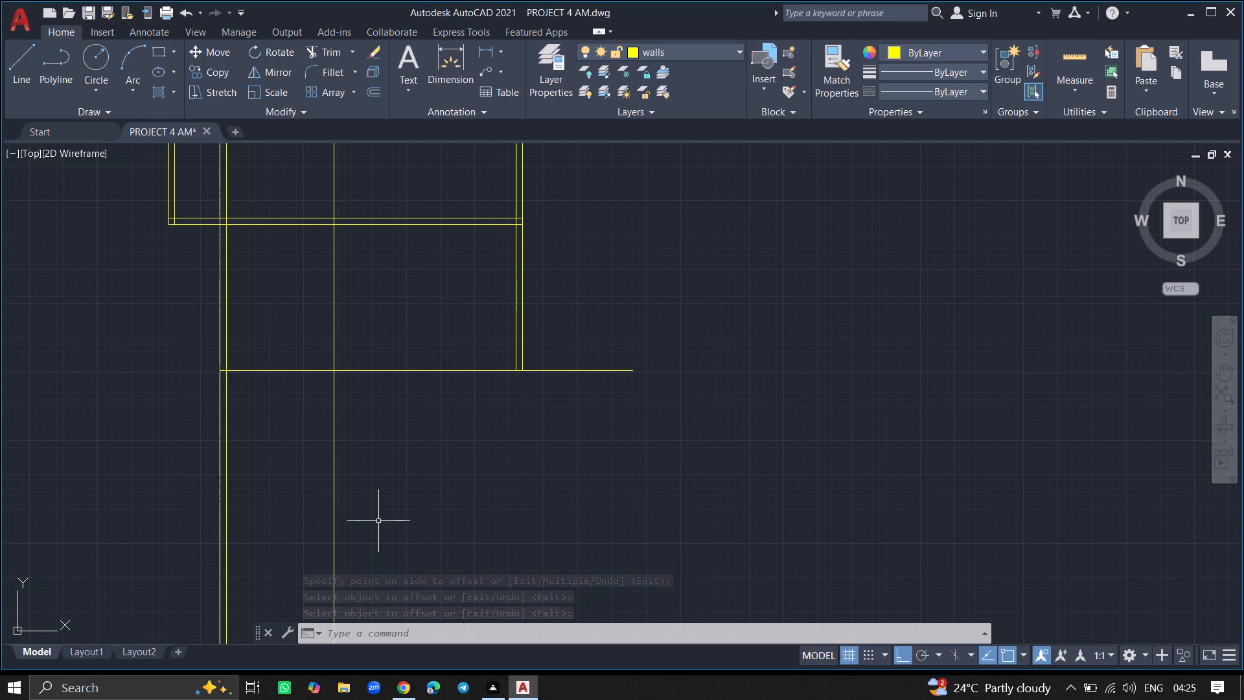
pyautogui.write('OFFSET')
pyautogui.press('Return')
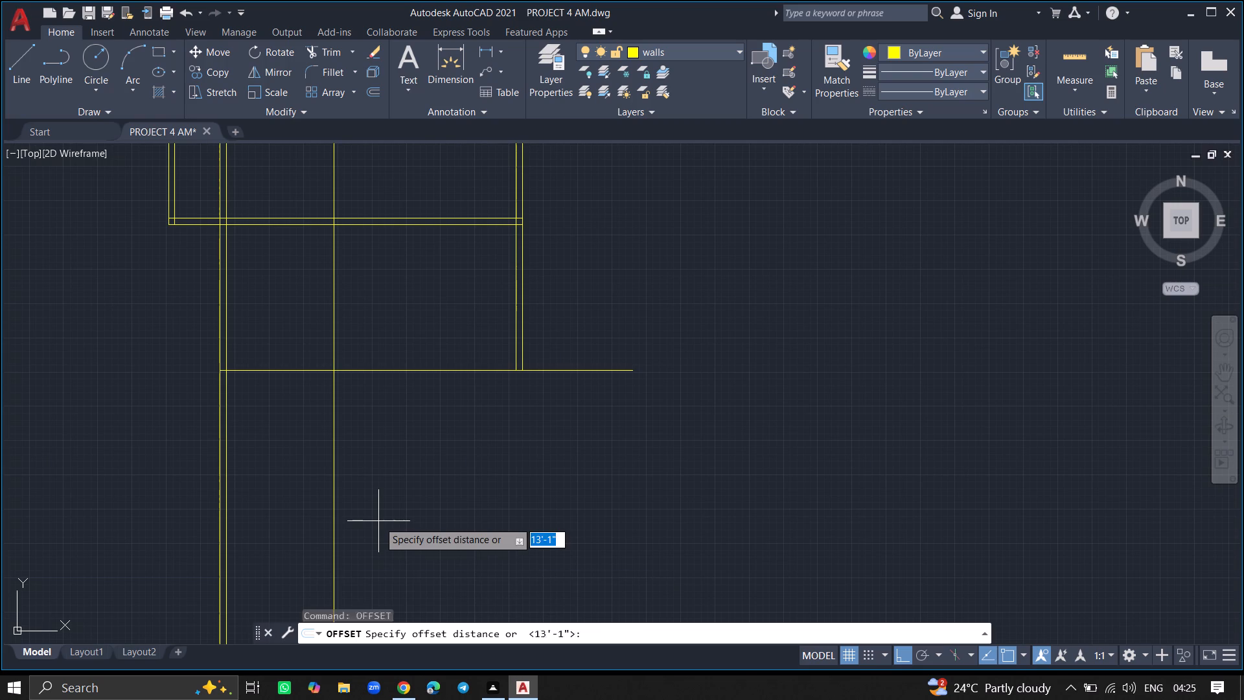
pyautogui.press('9')
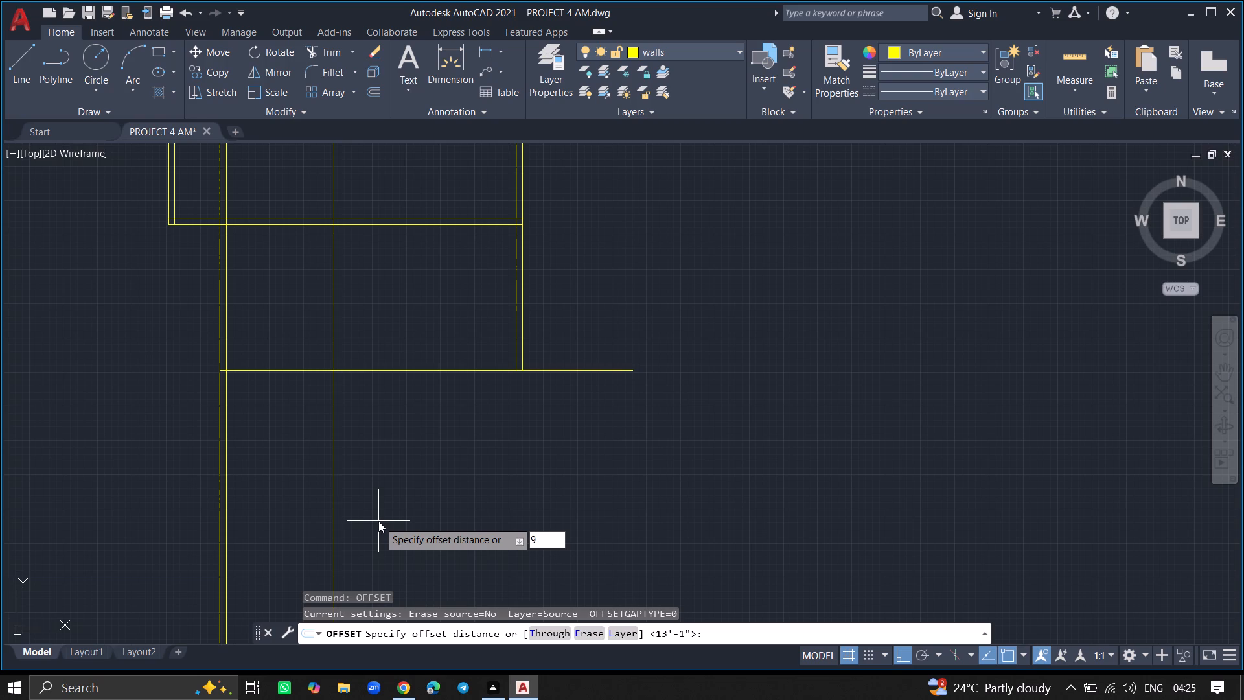
pyautogui.hotkey('shift', '"')
pyautogui.press('Return')
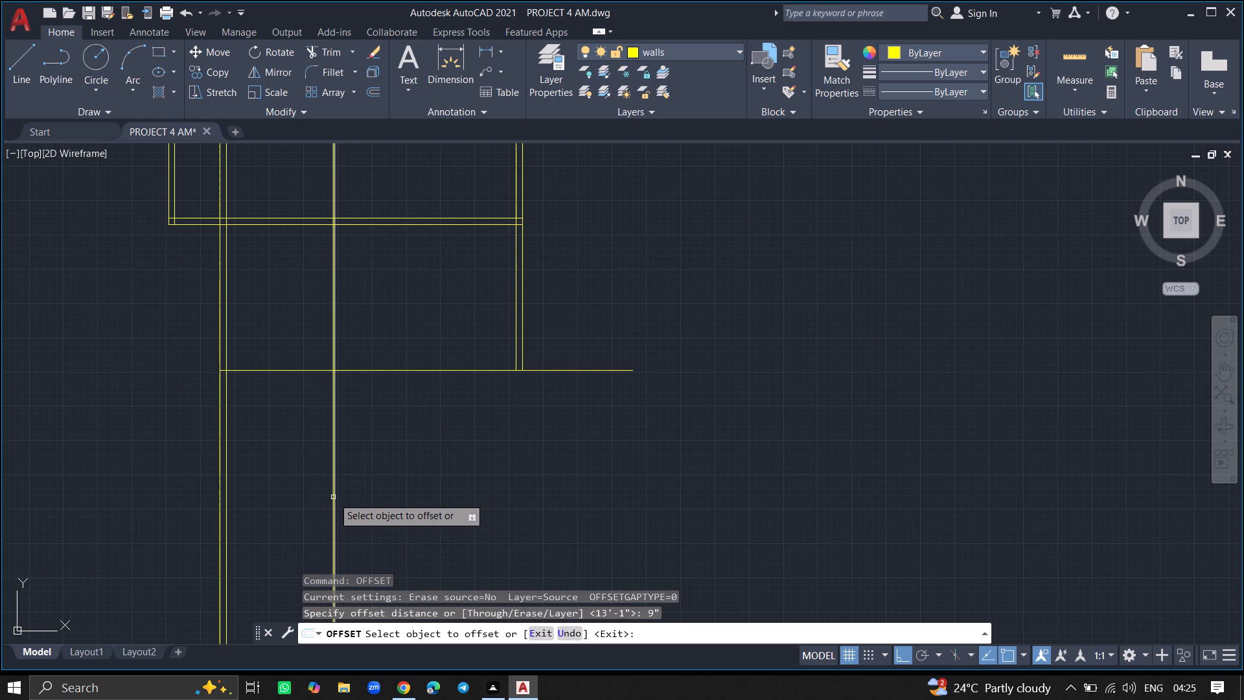
pyautogui.click(333, 497)
pyautogui.click(371, 489)
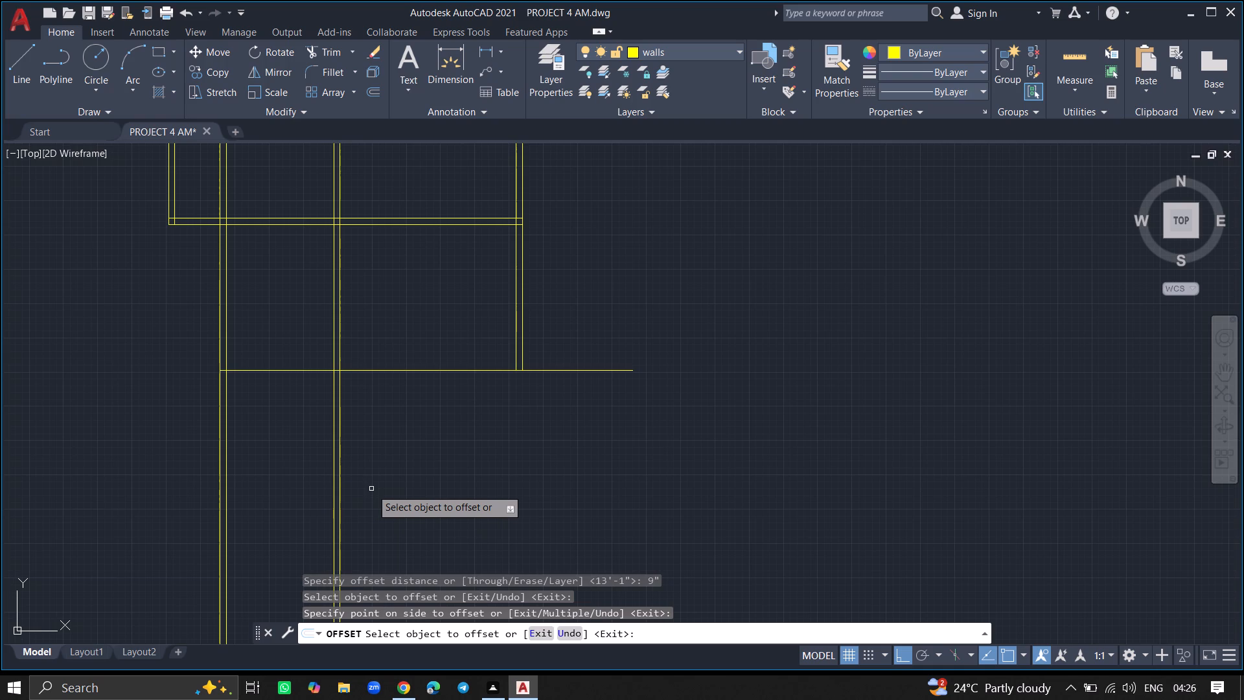
pyautogui.press('Return')
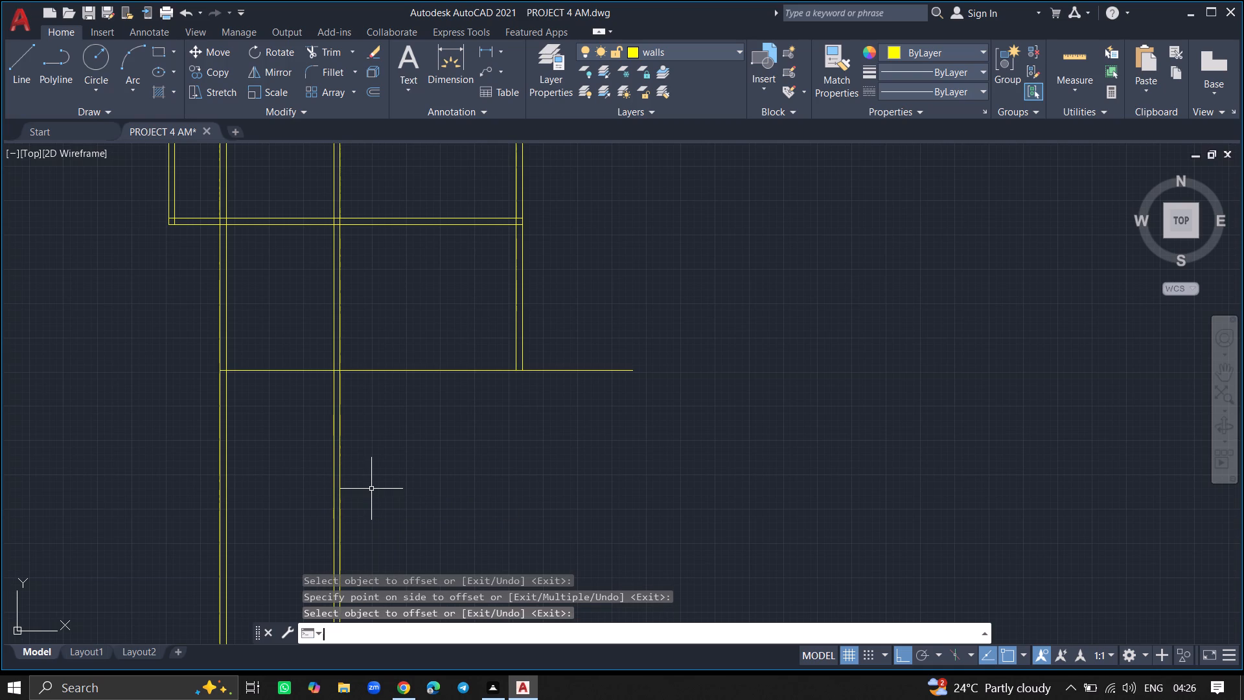
# Offset the bottom horizontal line 9" downward to form the bottom wall.
pyautogui.press('o')
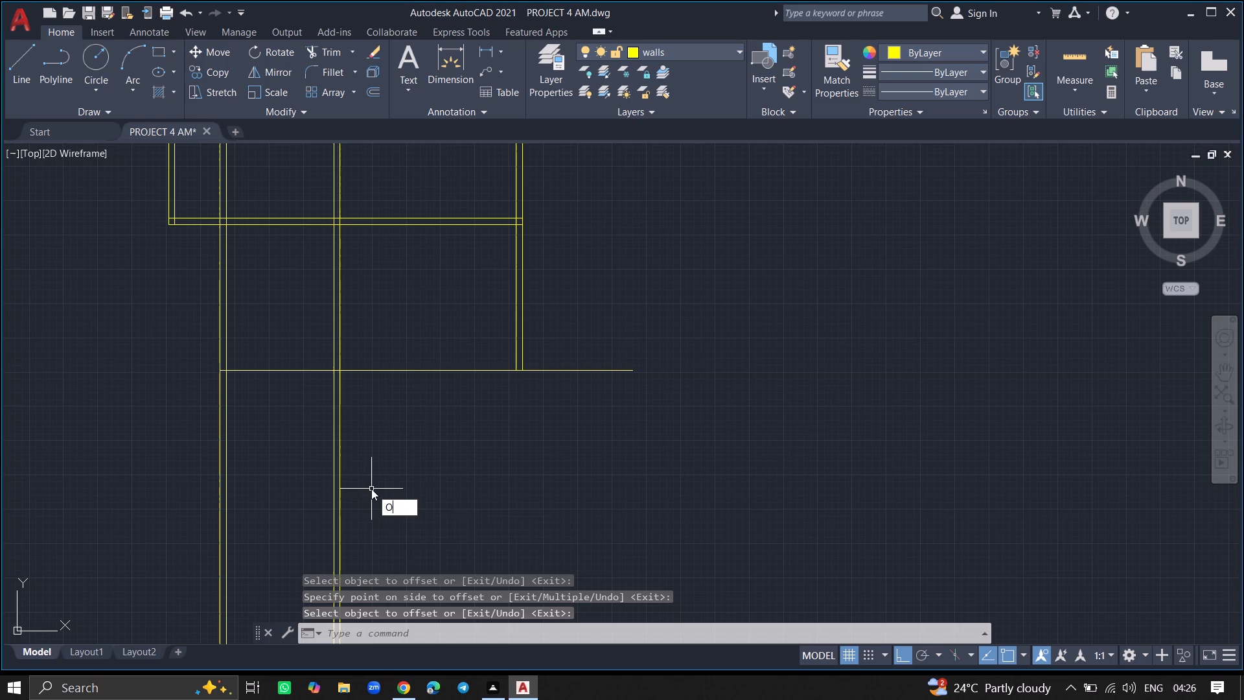
pyautogui.write('FFSET')
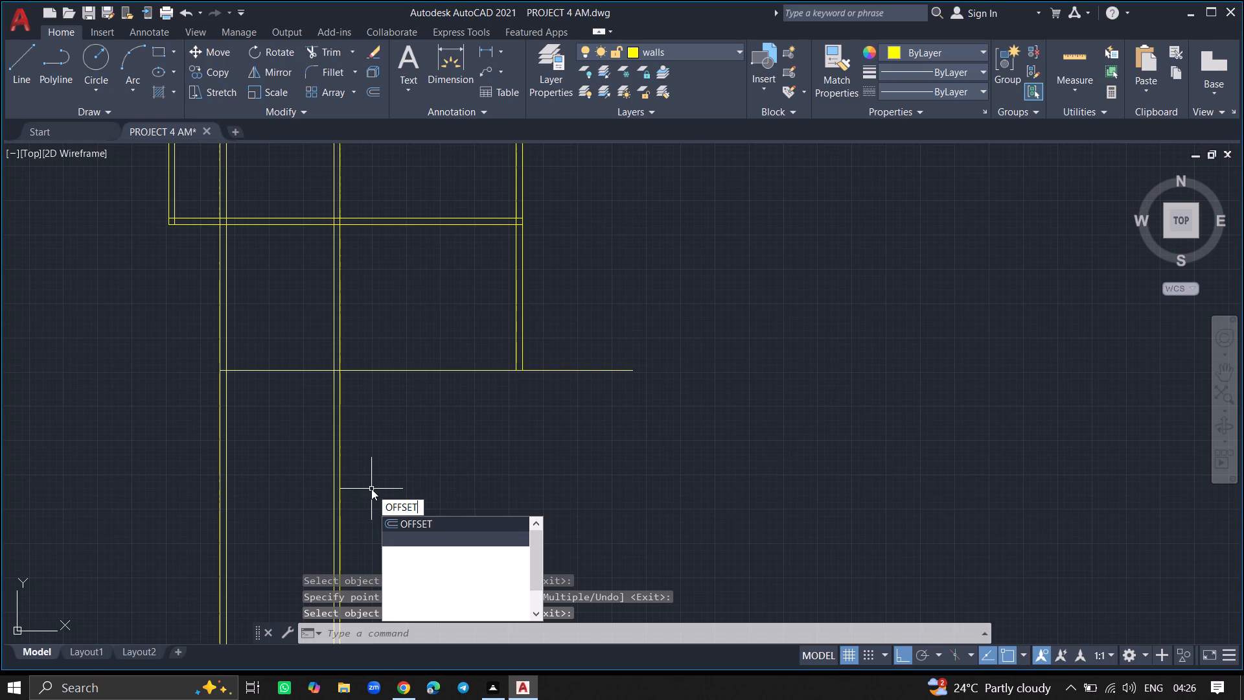
pyautogui.press('Return')
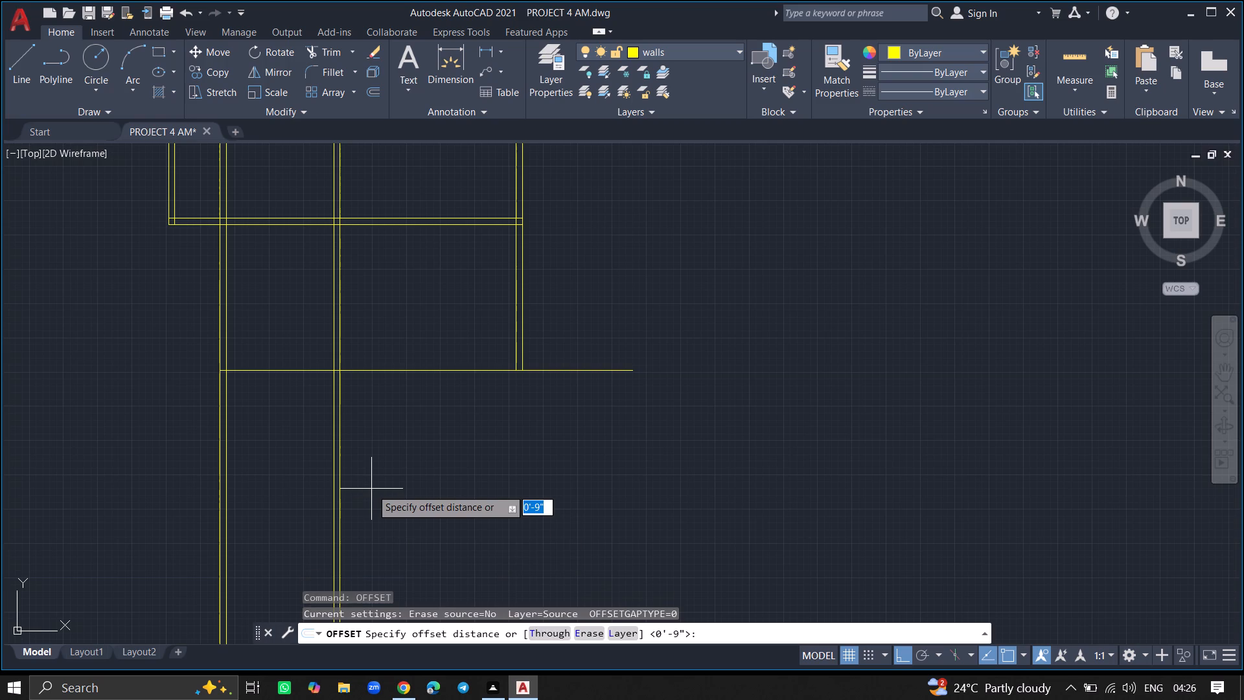
pyautogui.press('Return')
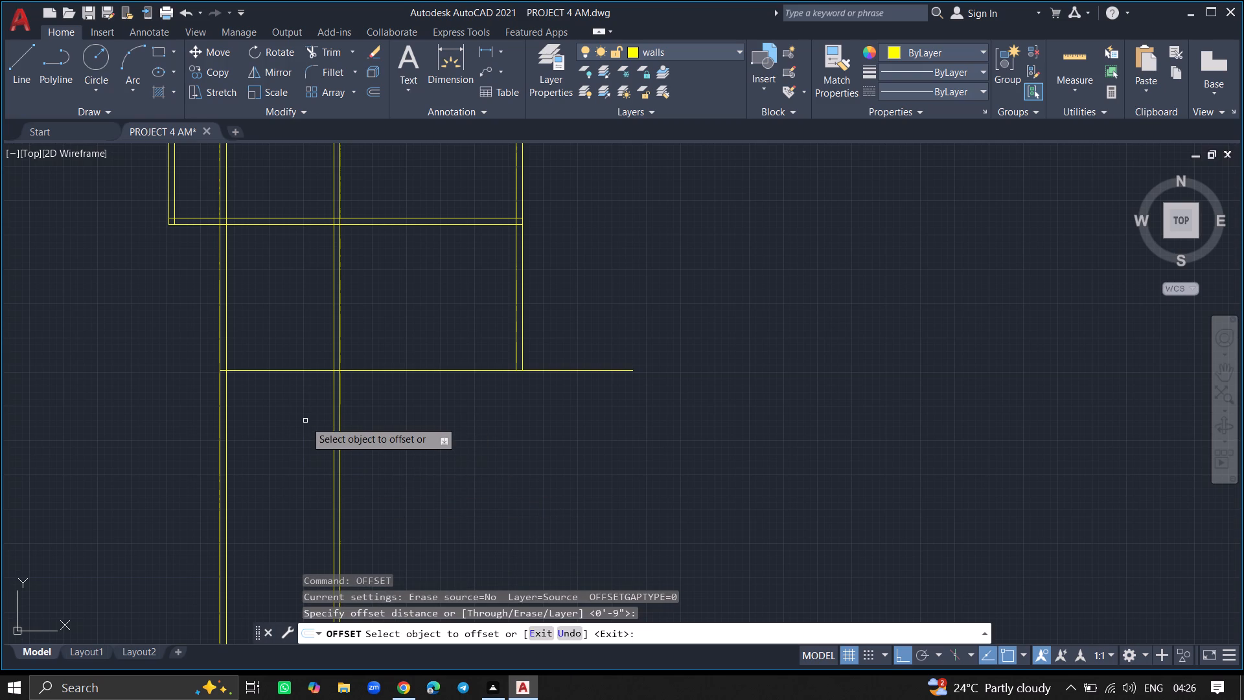
pyautogui.moveTo(321, 372); pyautogui.dragTo(321, 396)
pyautogui.click(321, 396)
pyautogui.press('Return')
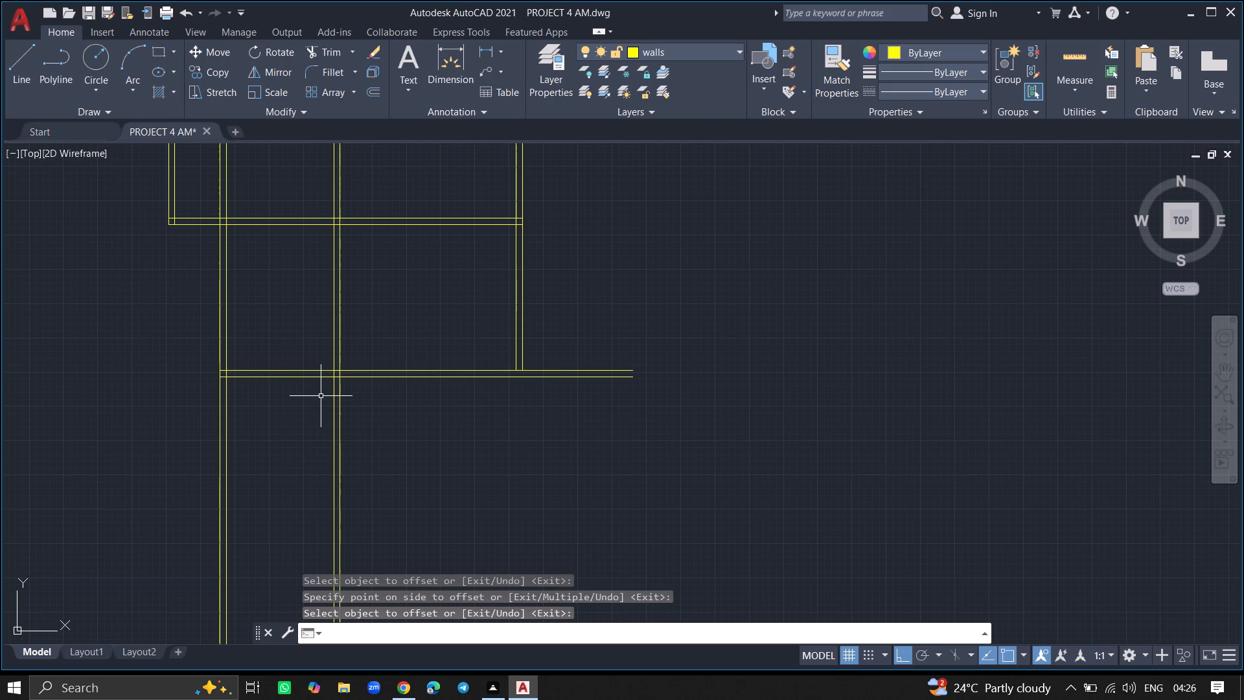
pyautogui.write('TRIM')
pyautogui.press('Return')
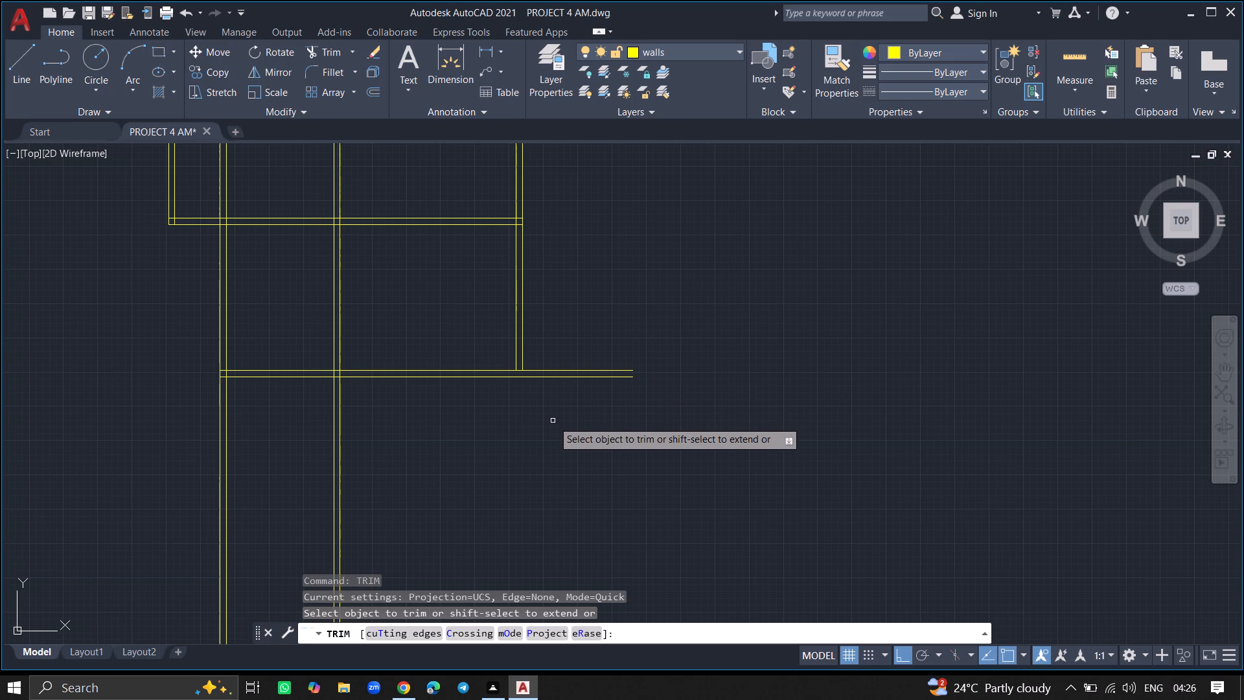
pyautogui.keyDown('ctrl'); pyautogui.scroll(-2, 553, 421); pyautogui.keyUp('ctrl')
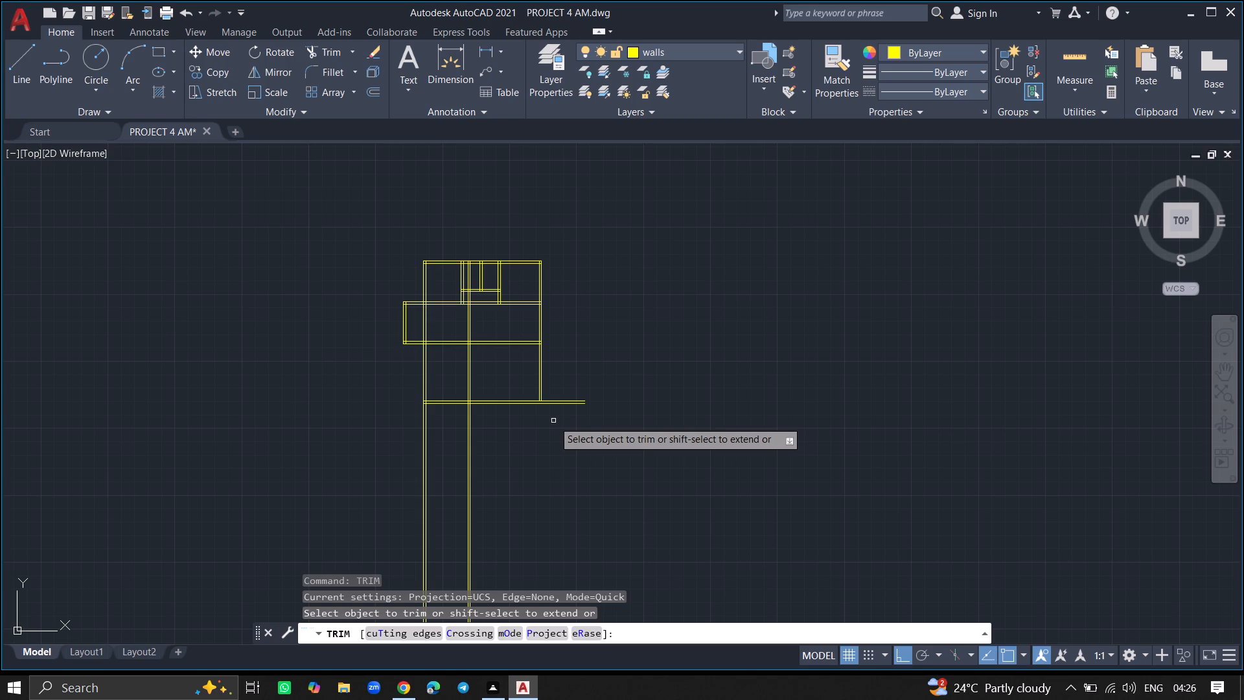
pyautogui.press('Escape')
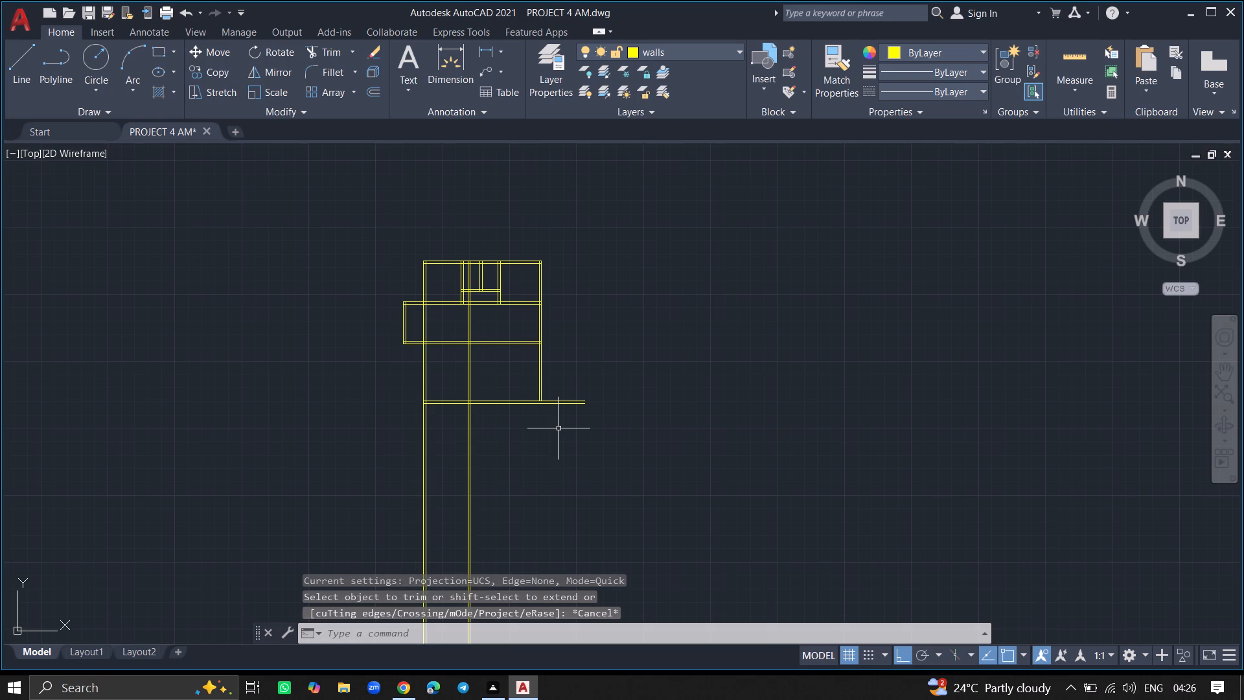
# Extend both lines of the right outer wall down to the lower line of the bottom wall.
pyautogui.write('EX')
pyautogui.press('Return')
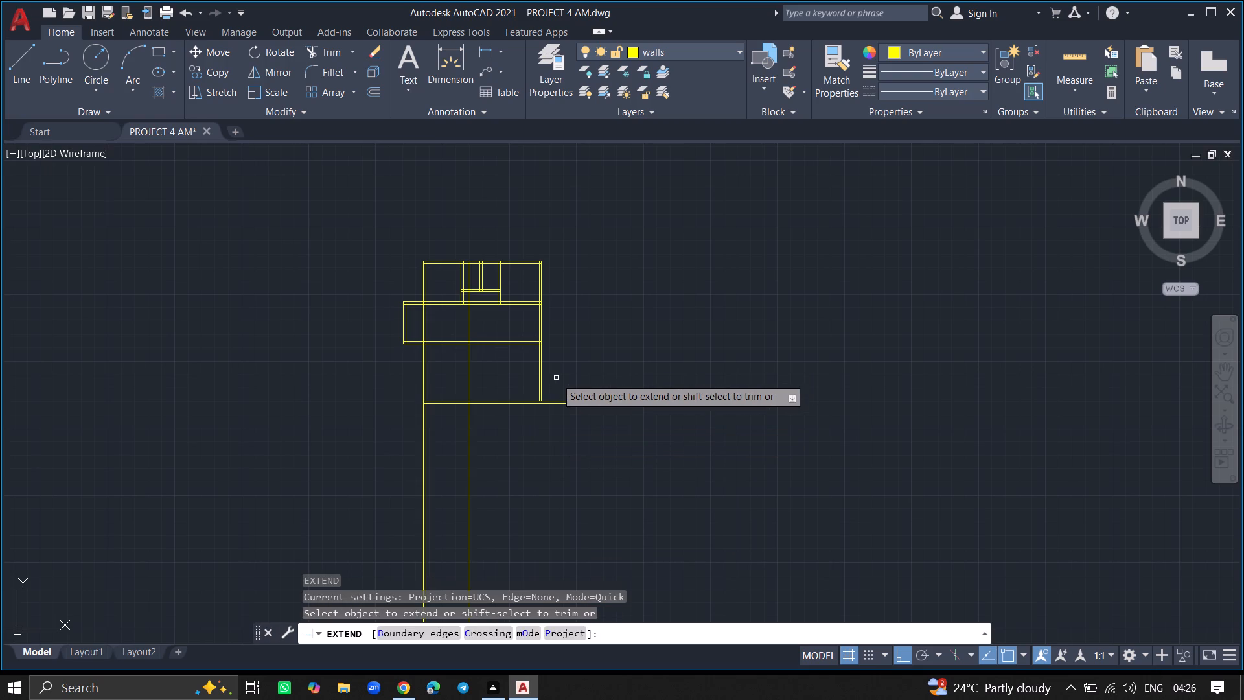
pyautogui.keyDown('ctrl'); pyautogui.scroll(5, 556, 378); pyautogui.keyUp('ctrl')
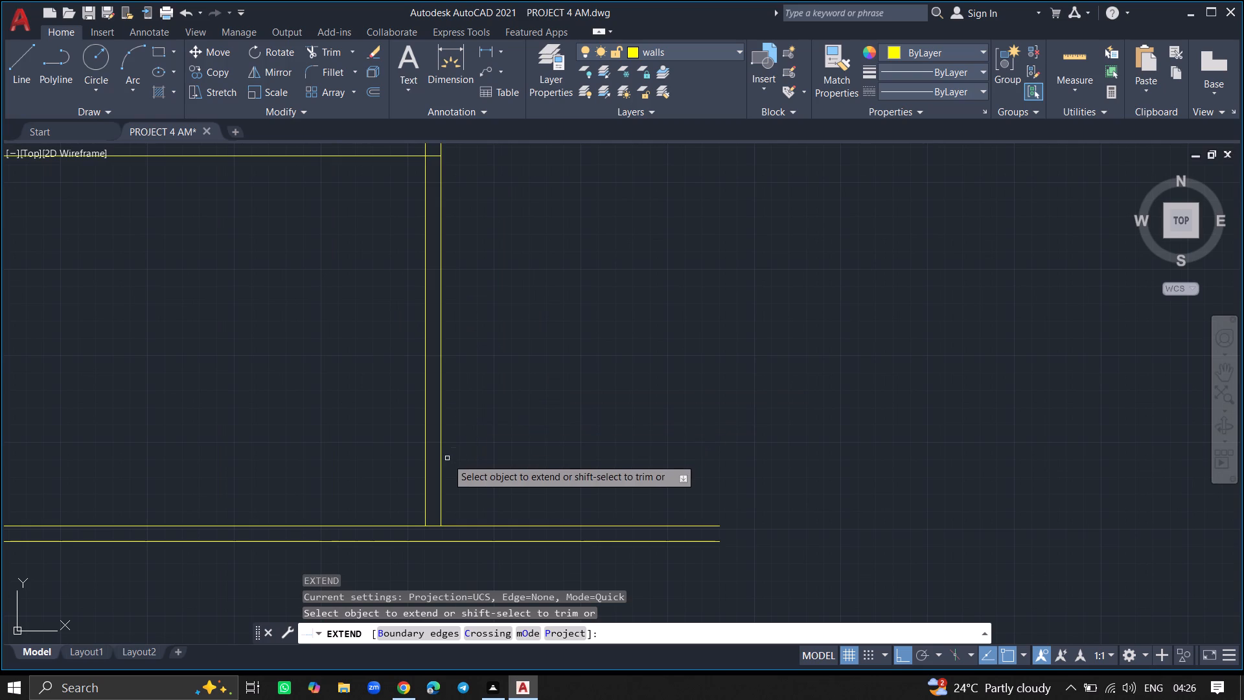
pyautogui.click(441, 467)
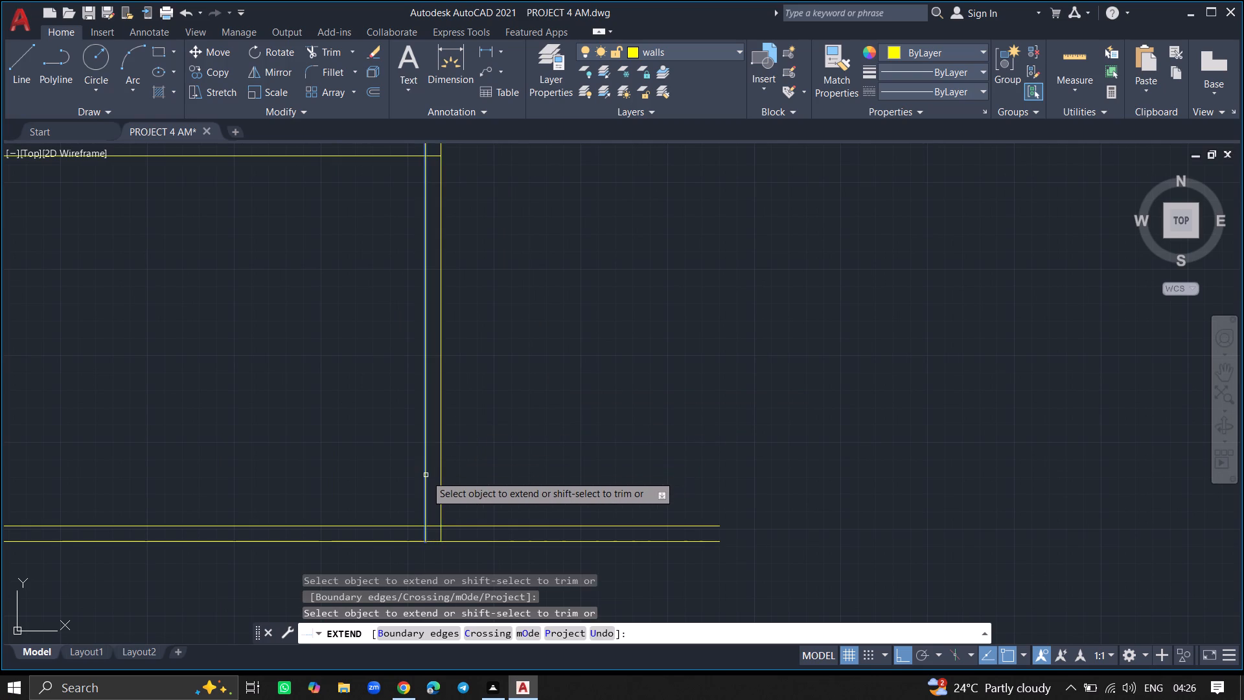
pyautogui.click(426, 475)
pyautogui.press('Return')
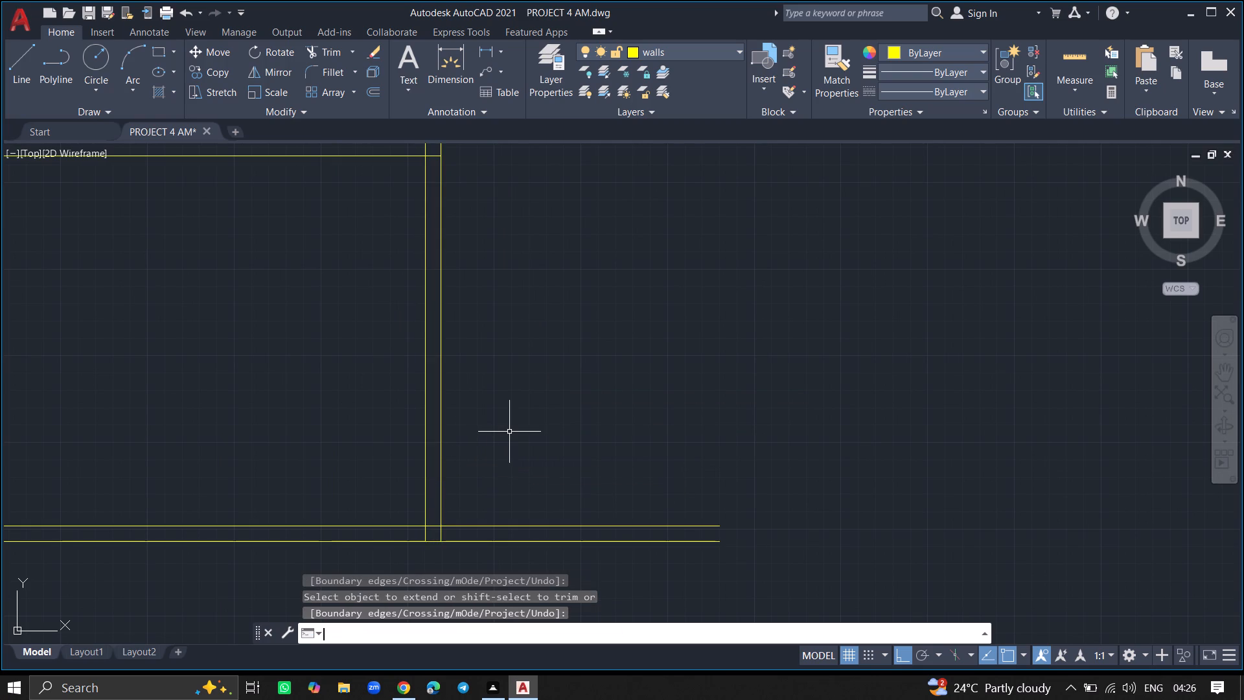
# Trim the ends of both bottom wall lines that overhang beyond the right outer wall.
pyautogui.write('TR')
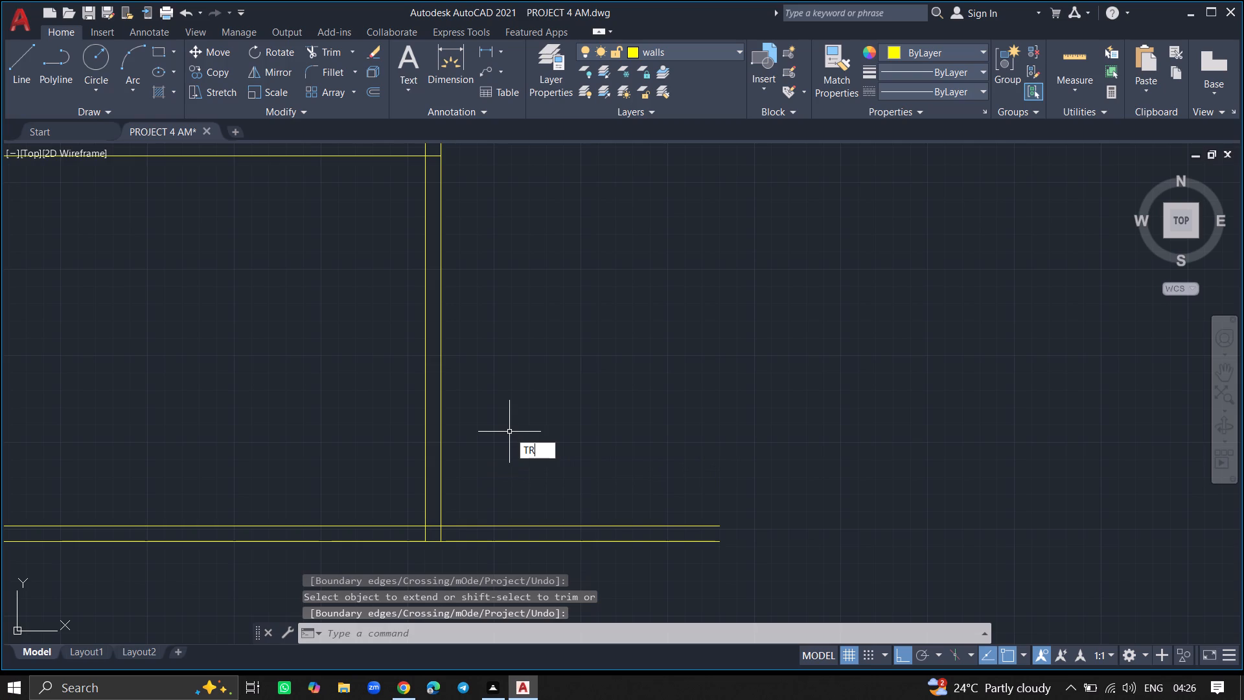
pyautogui.press('Return')
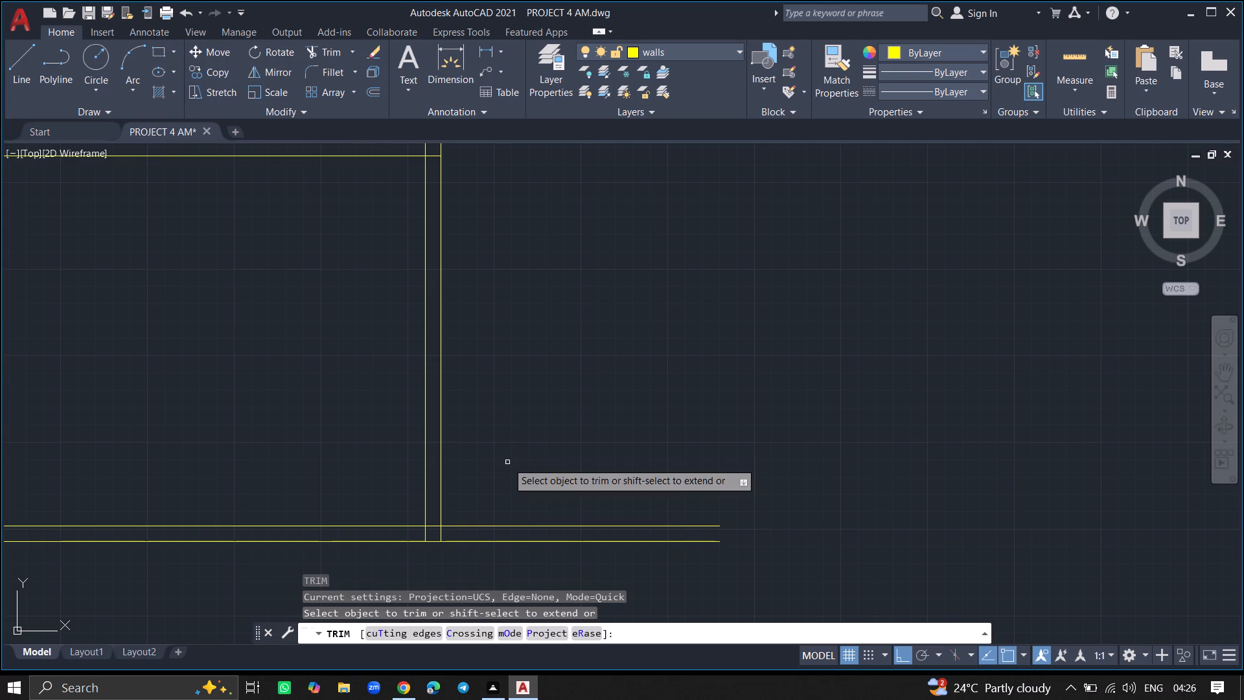
pyautogui.click(506, 527)
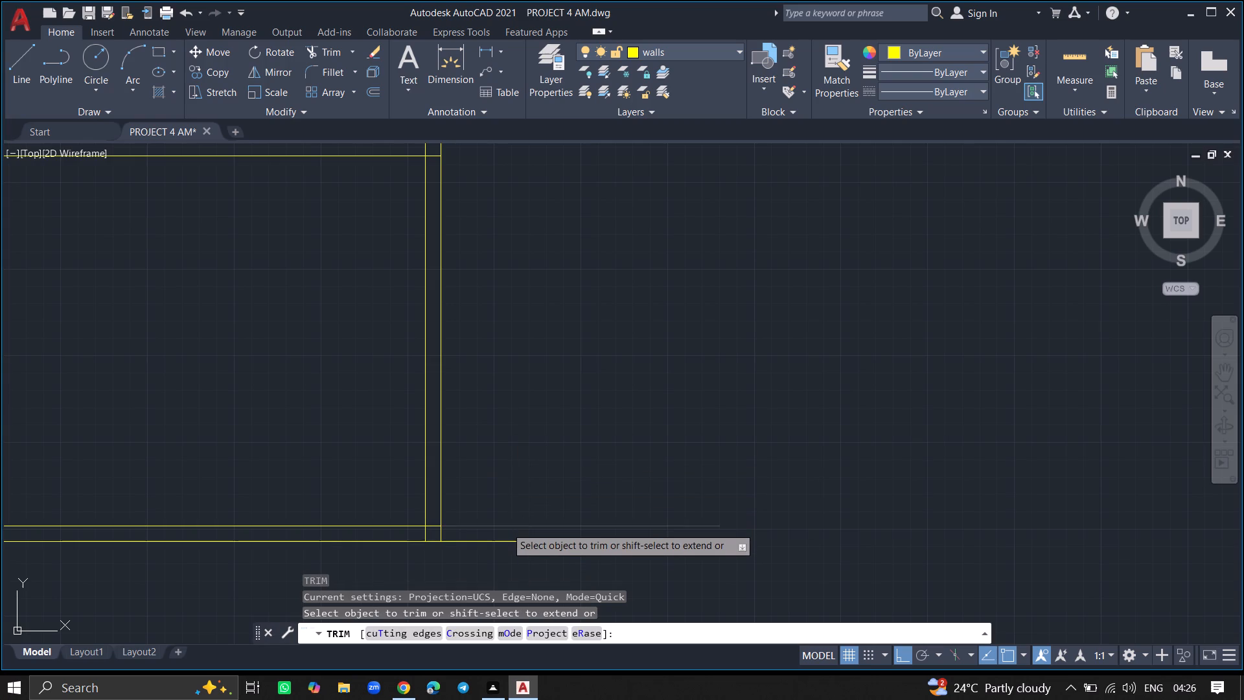
pyautogui.click(506, 542)
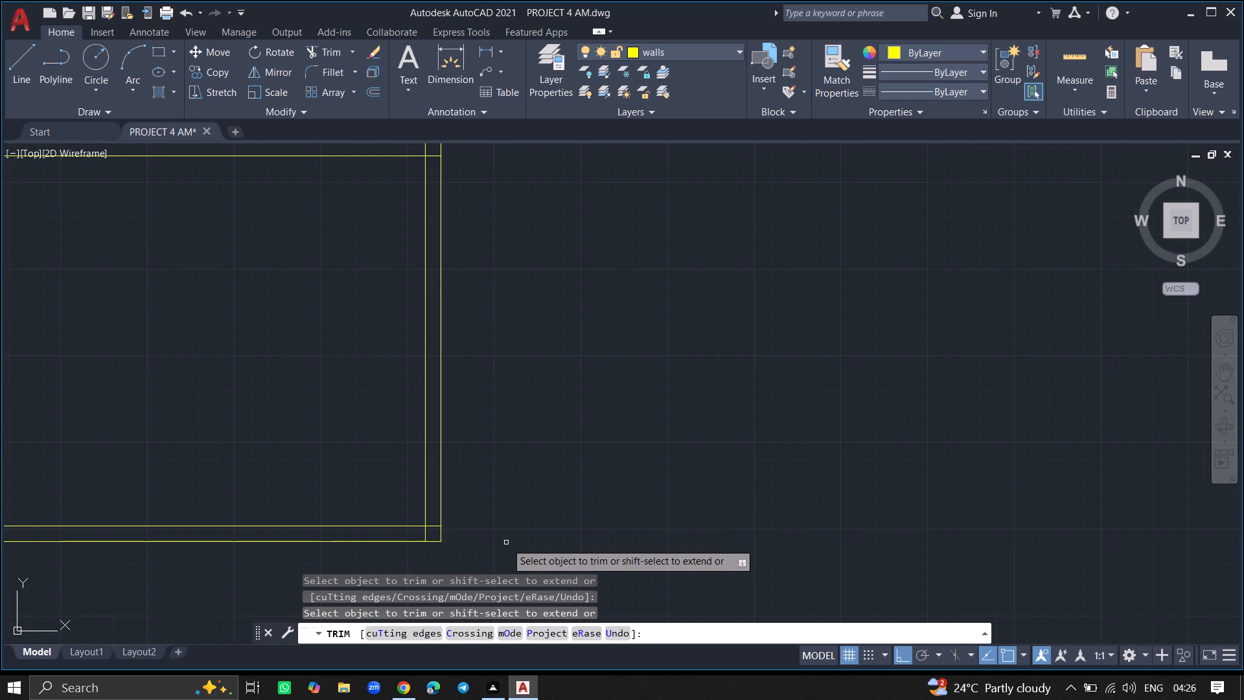
pyautogui.press('Return')
# Trim the four vertical wall lines that run below the bottom wall, on the left outer wall and the middle partition.
pyautogui.keyDown('ctrl'); pyautogui.scroll(-6, 547, 489); pyautogui.keyUp('ctrl')
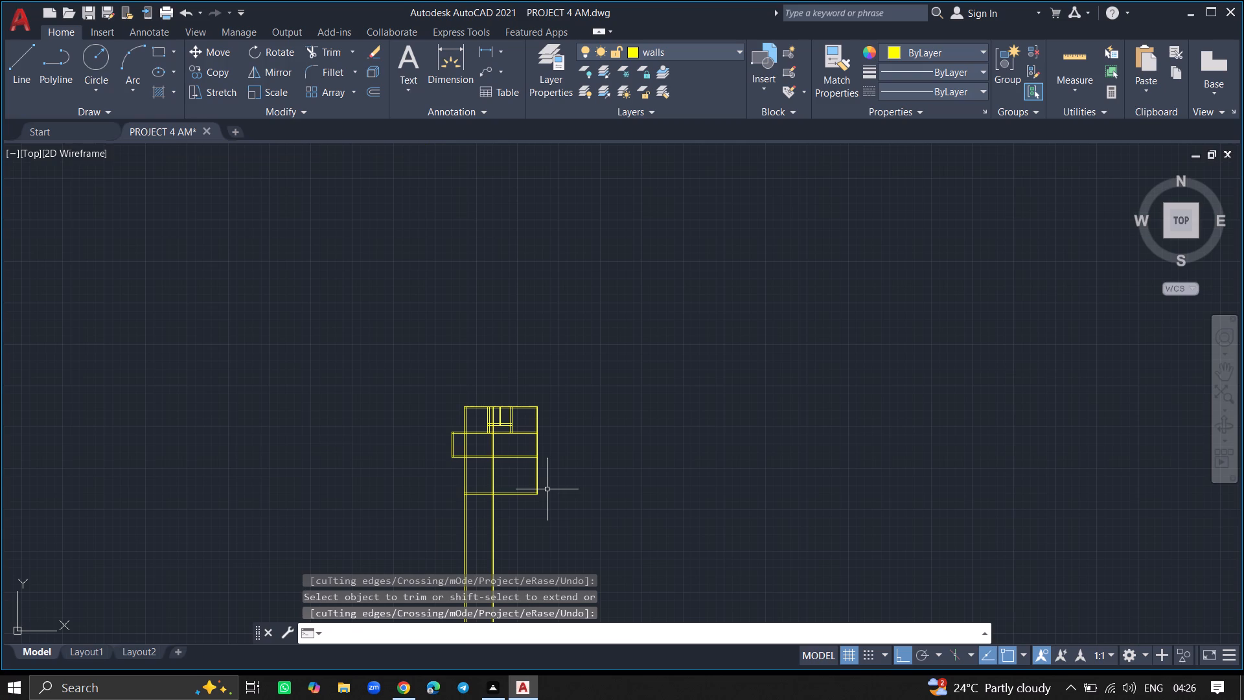
pyautogui.keyDown('ctrl'); pyautogui.scroll(4, 484, 510); pyautogui.keyUp('ctrl')
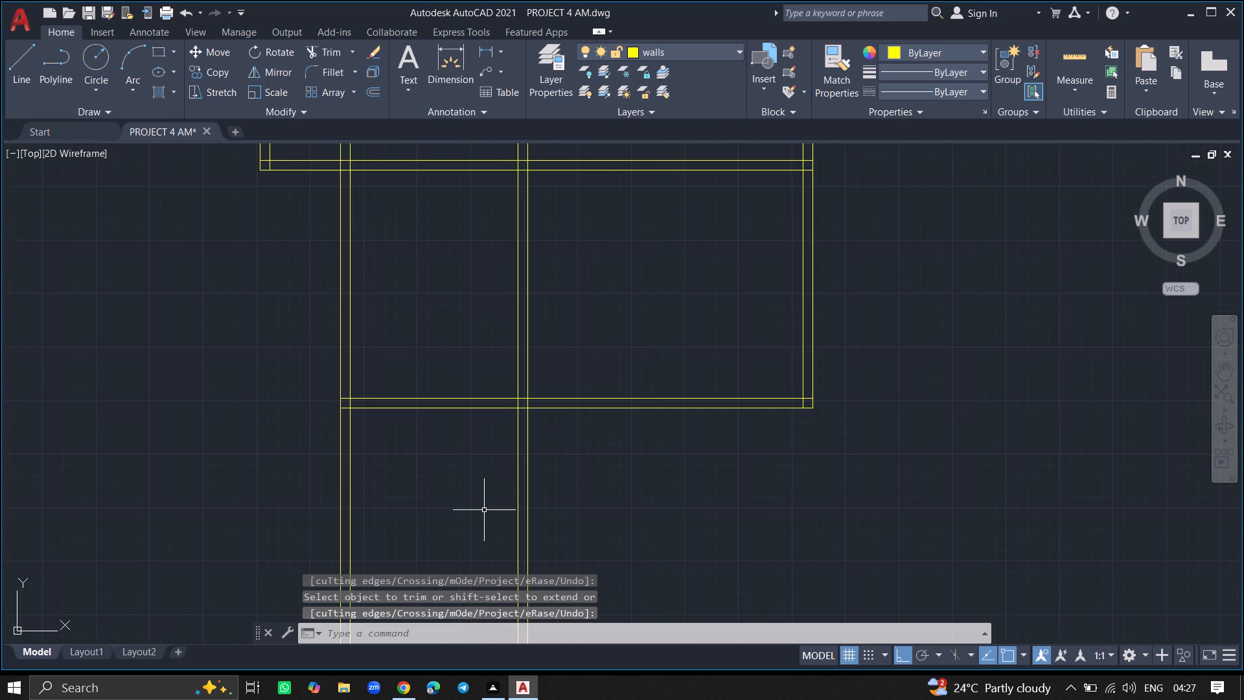
pyautogui.write('TRIM')
pyautogui.press('Return')
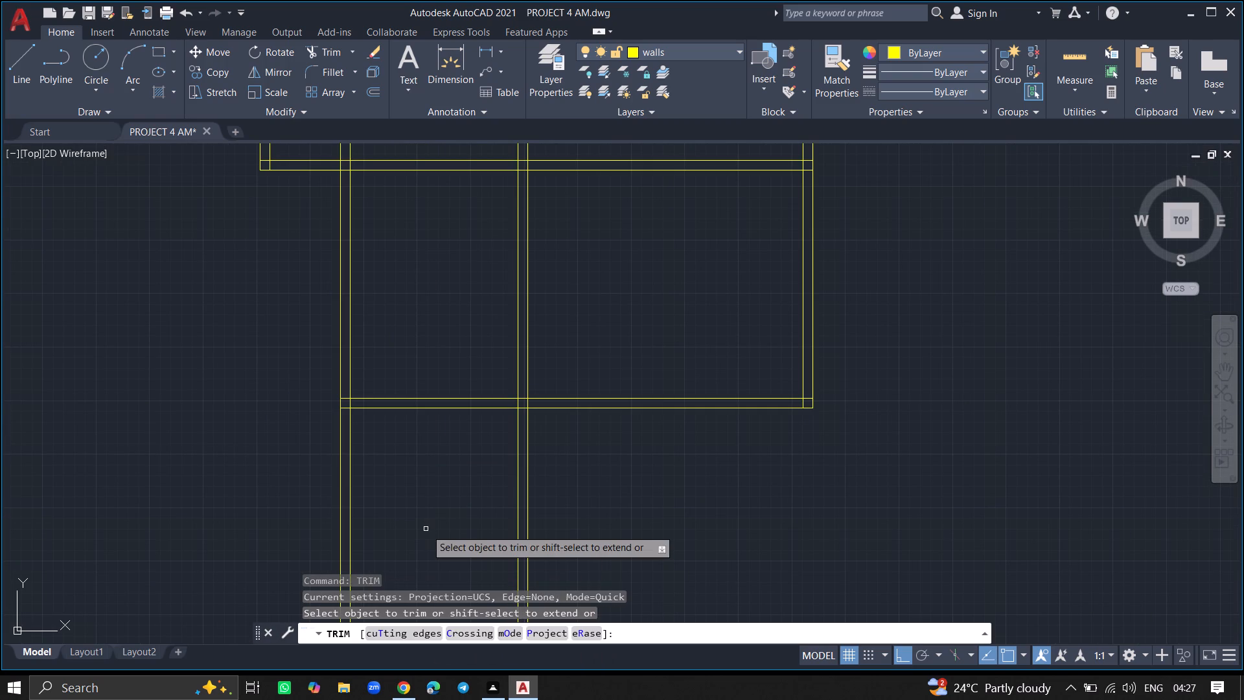
pyautogui.click(347, 502)
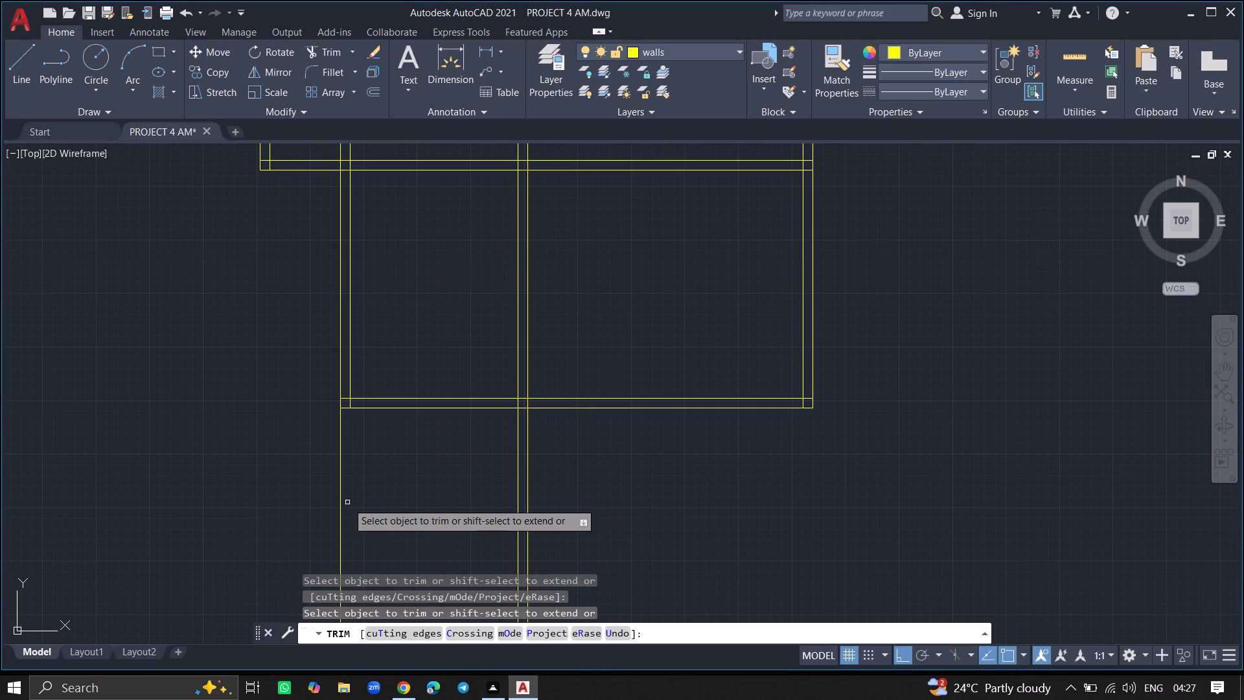
pyautogui.click(338, 502)
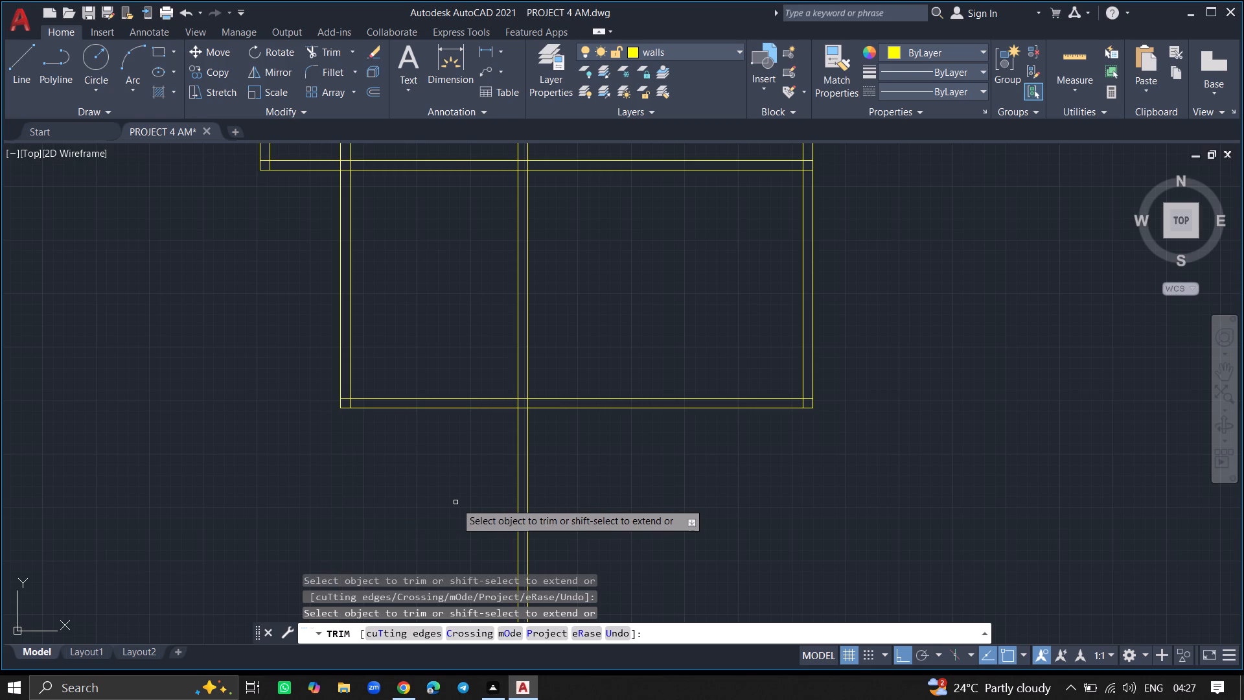
pyautogui.click(518, 500)
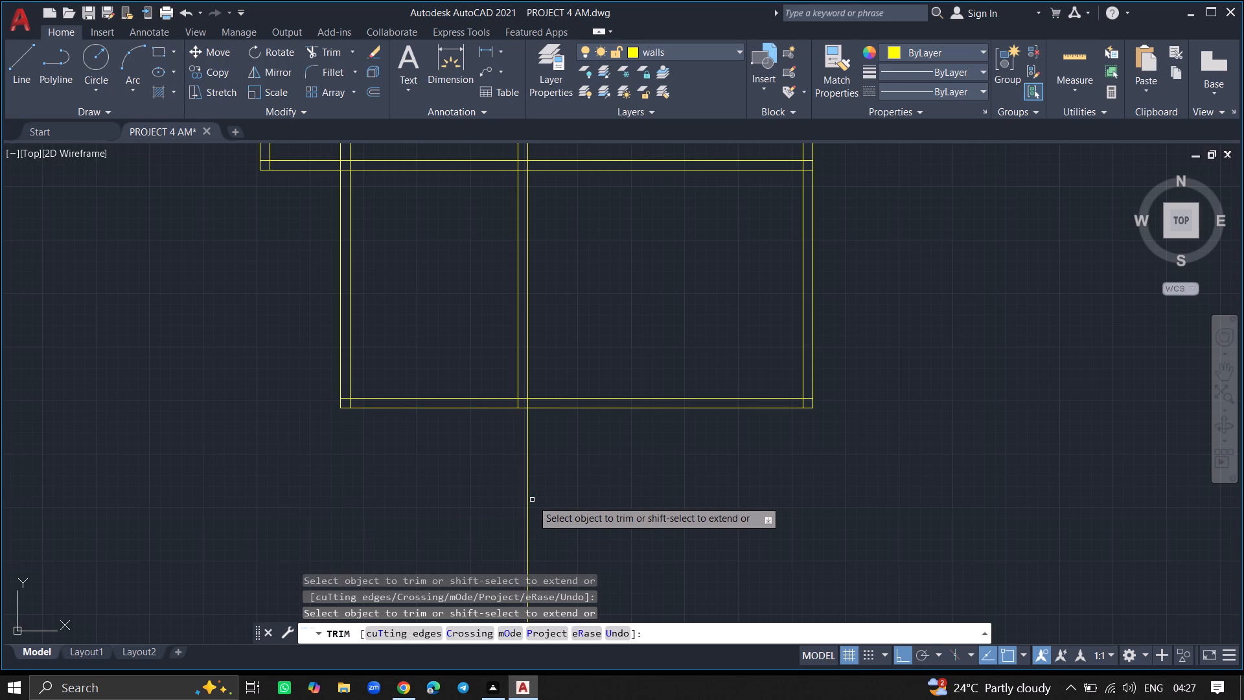
pyautogui.click(529, 500)
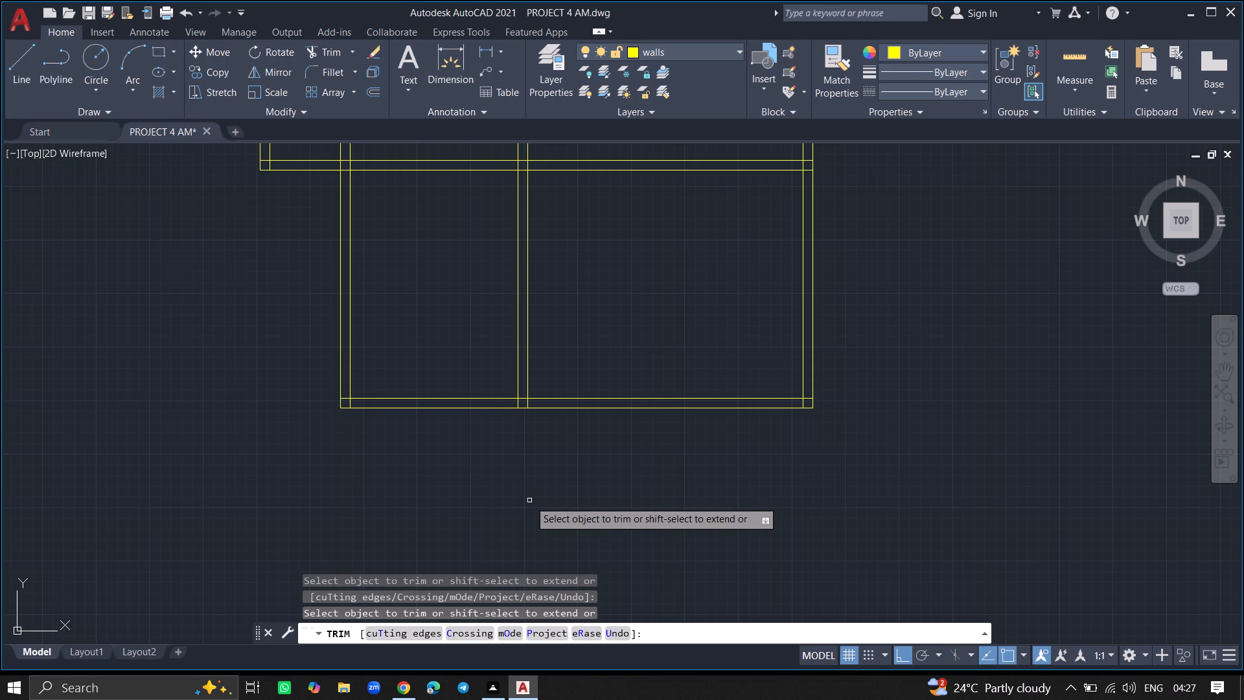
pyautogui.press('Return')
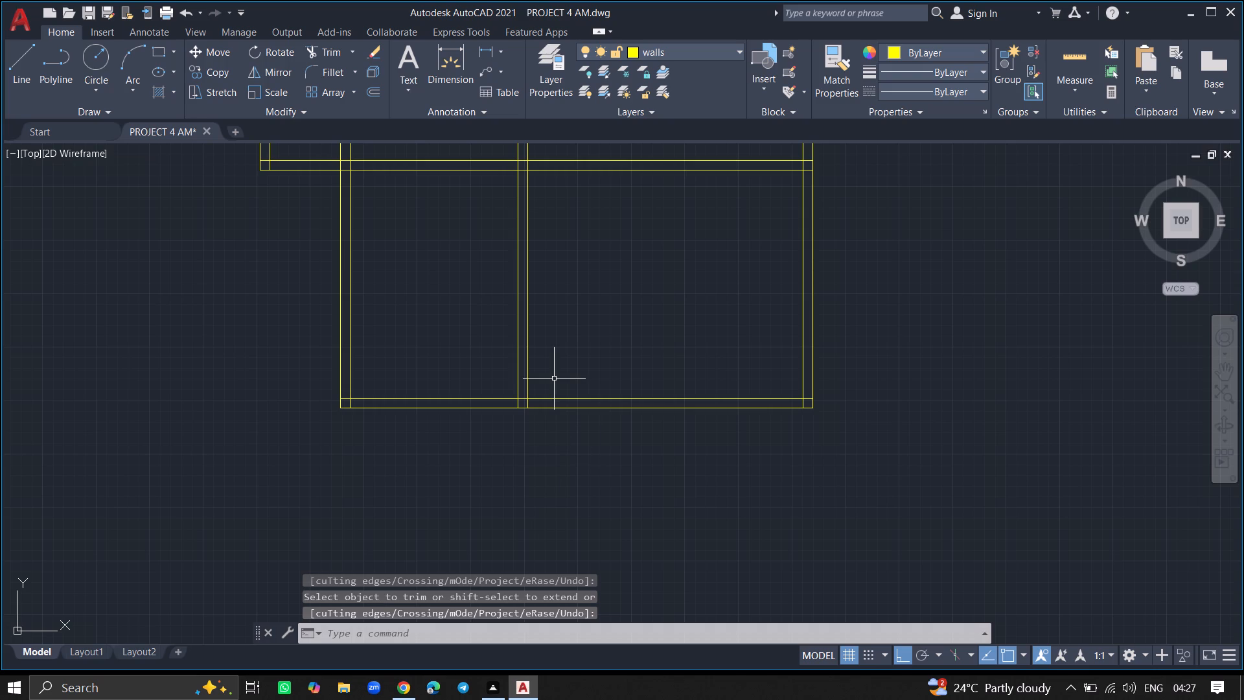
# Offset the right line of the middle partition wall 5' to the right.
pyautogui.write('OF')
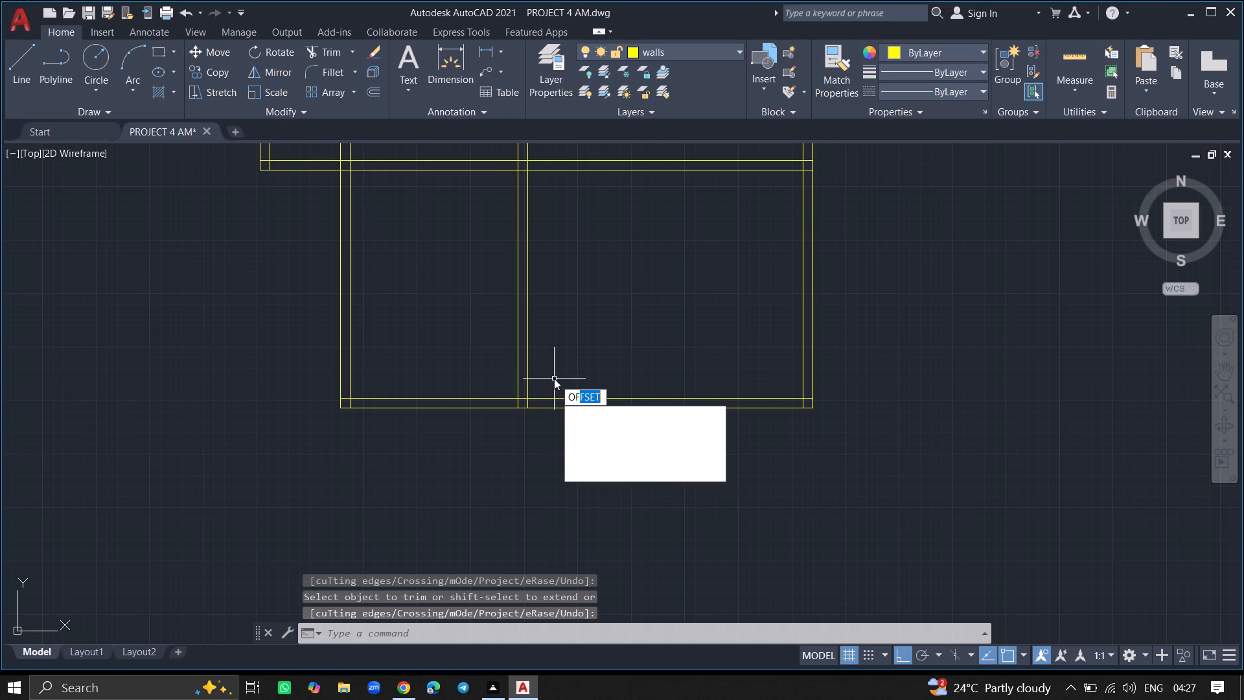
pyautogui.press('f')
pyautogui.write('SET')
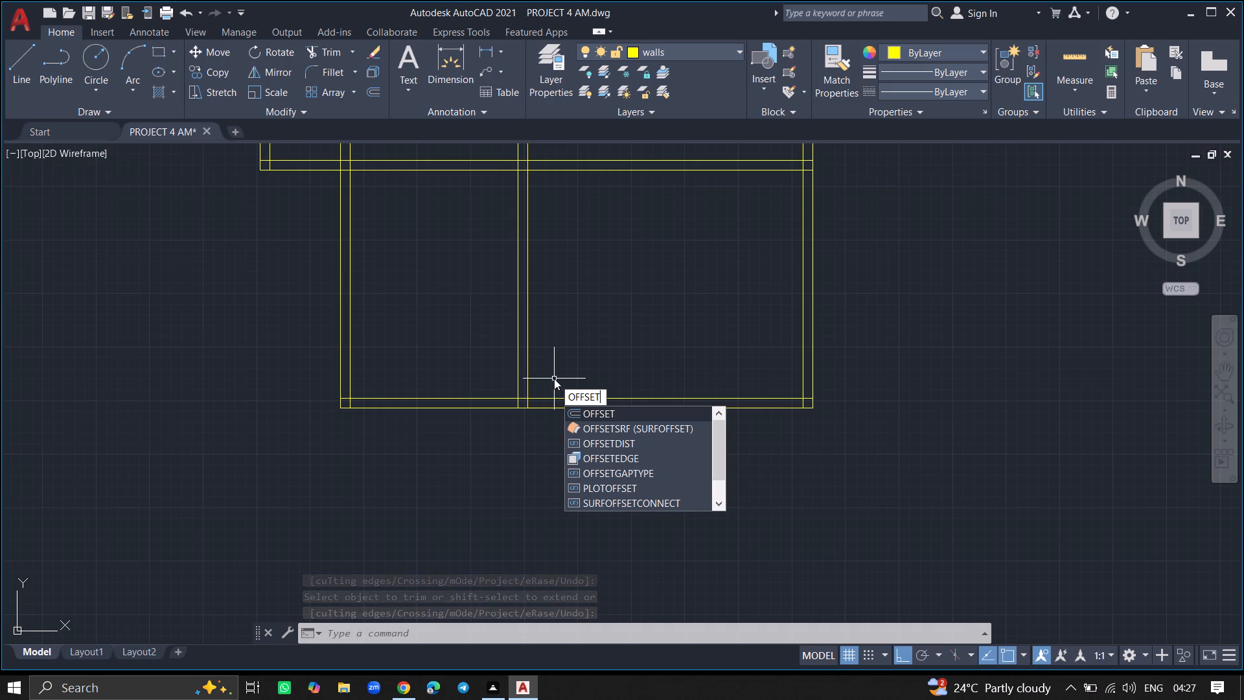
pyautogui.press('Return')
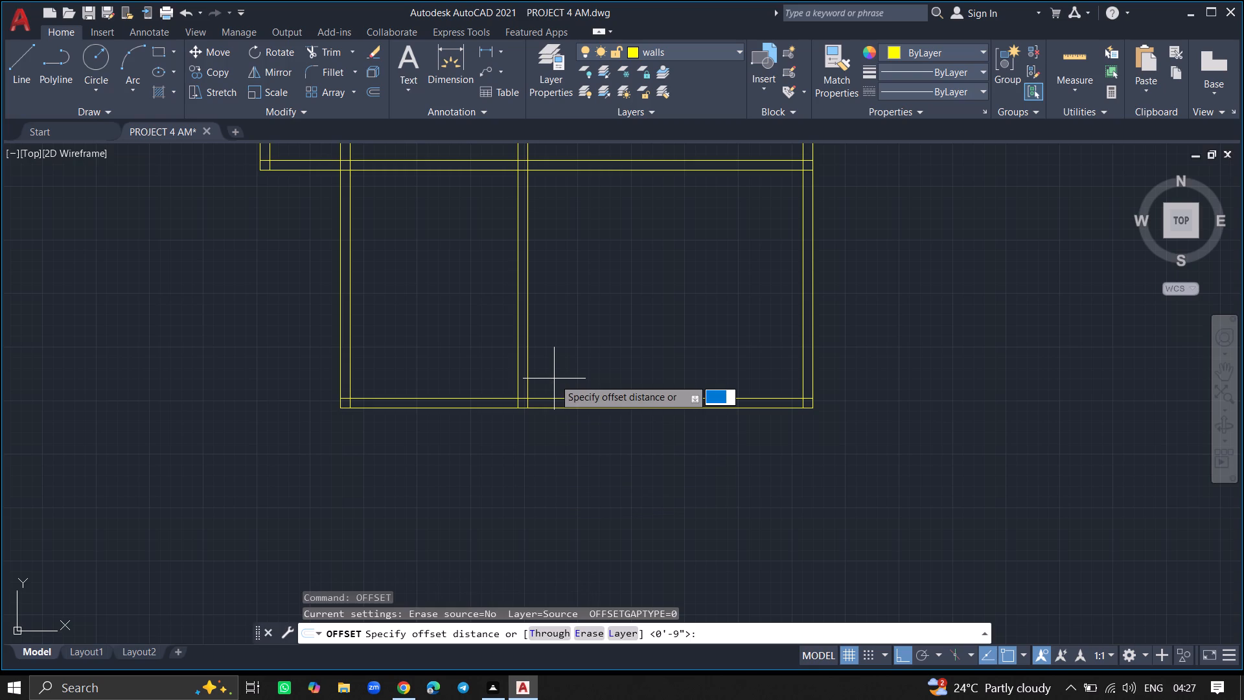
pyautogui.press('5')
pyautogui.press("'")
pyautogui.press('Return')
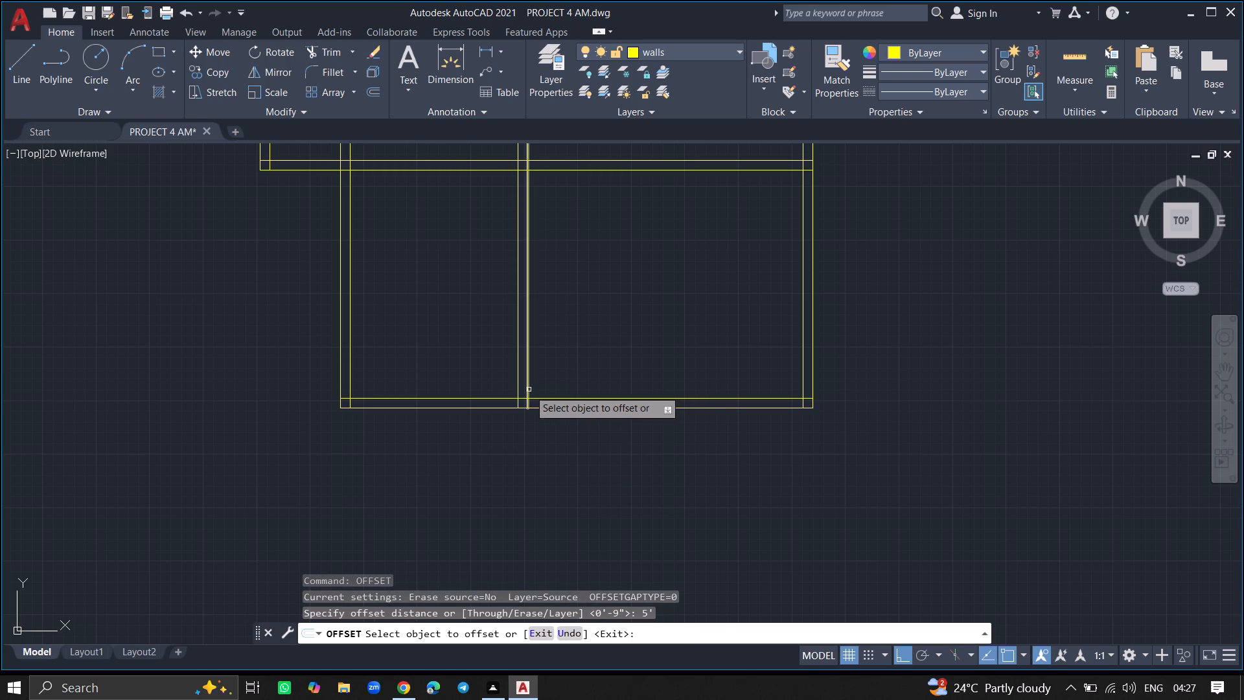
pyautogui.click(529, 390)
pyautogui.click(559, 385)
pyautogui.press('Return')
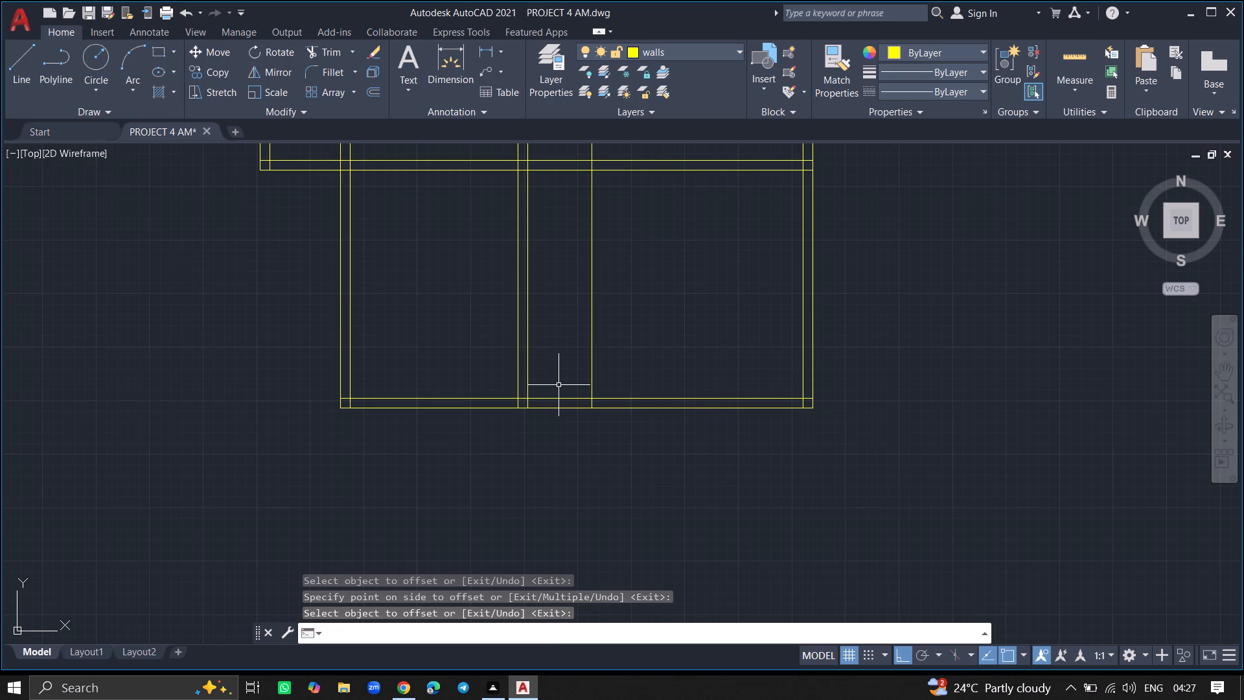
# Offset the new vertical line 9" to the right to give the second partition wall its thickness.
pyautogui.press('o')
pyautogui.write('FFSET')
pyautogui.press('Return')
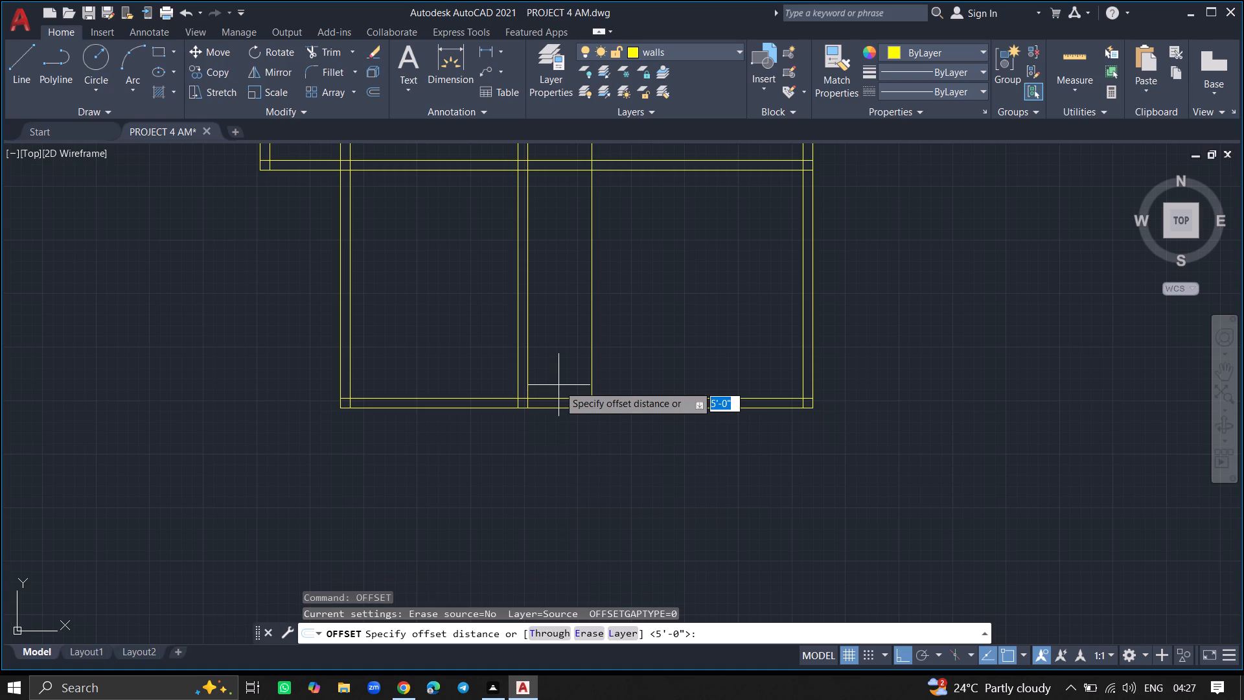
pyautogui.press('9')
pyautogui.hotkey('shift', '"')
pyautogui.press('Return')
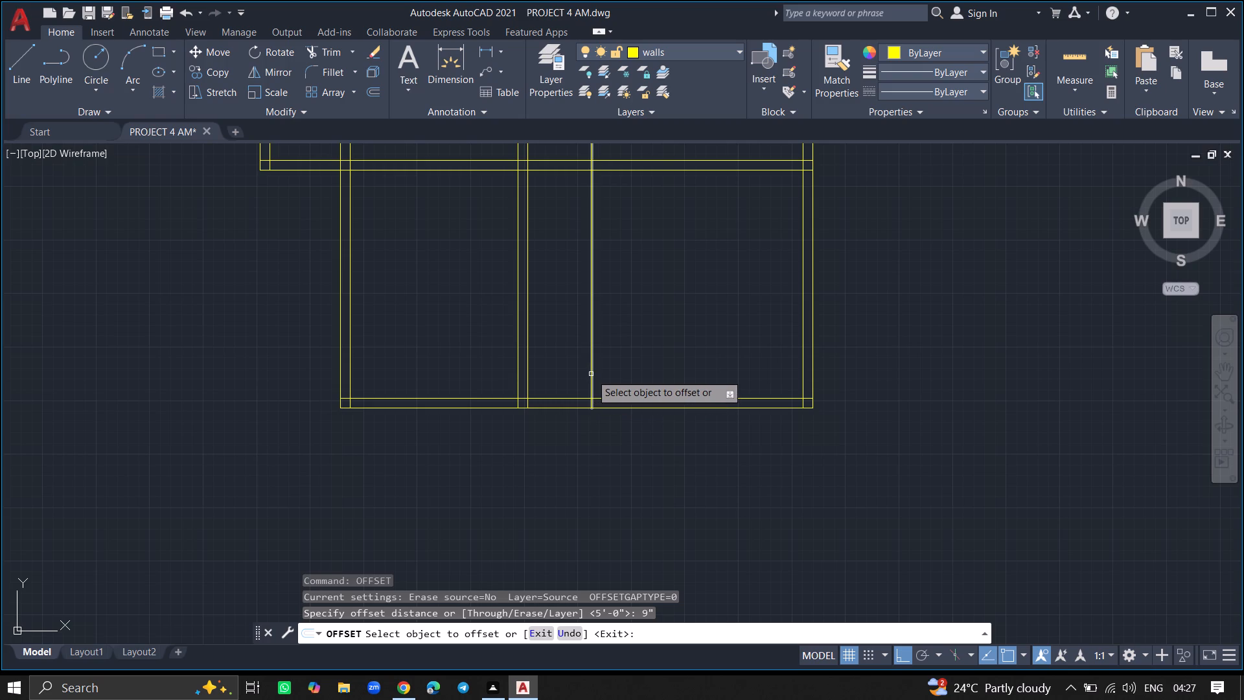
pyautogui.click(591, 374)
pyautogui.click(609, 365)
pyautogui.press('Return')
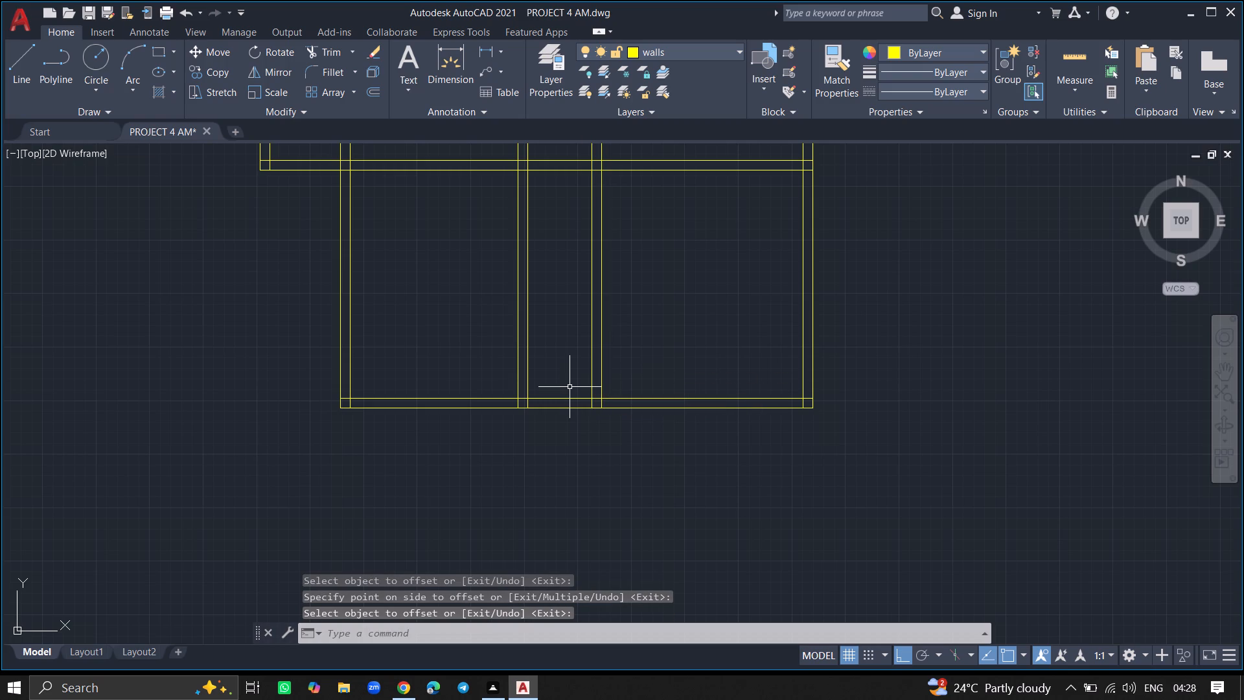
# Offset the upper line of the bottom wall 9' upward.
pyautogui.press('o')
pyautogui.write('FFSET')
pyautogui.press('Return')
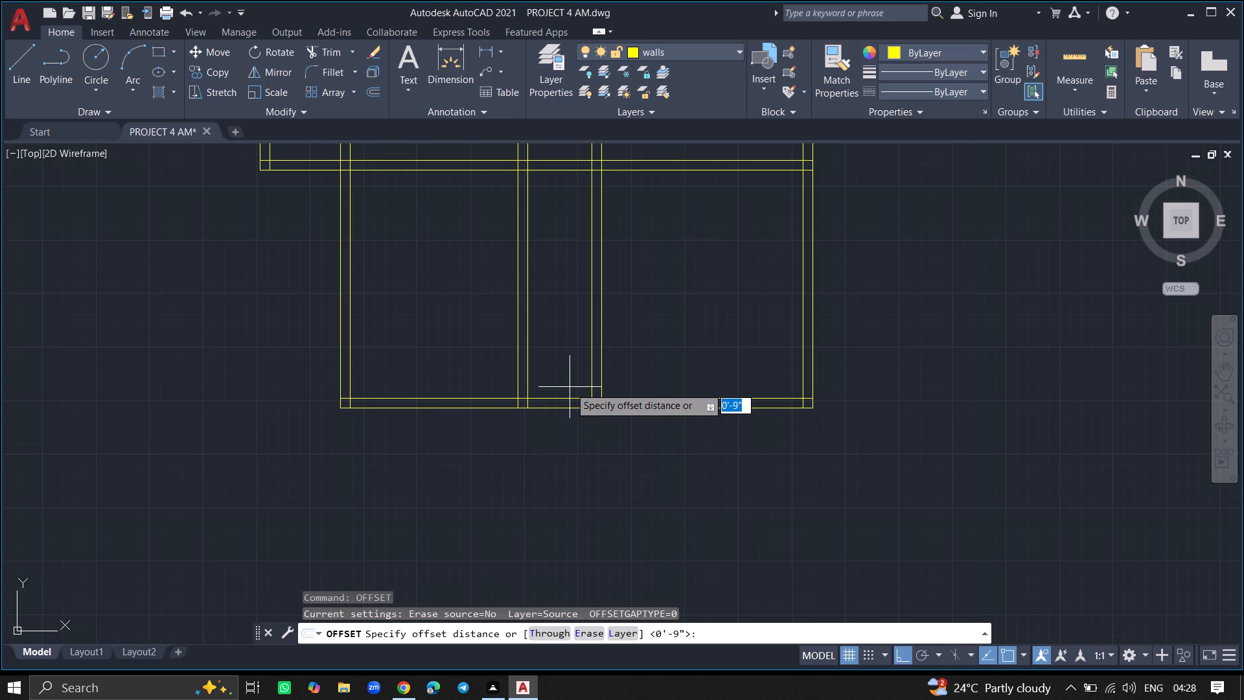
pyautogui.press('8')
pyautogui.press('BackSpace')
pyautogui.press('9')
pyautogui.press("'")
pyautogui.press('Return')
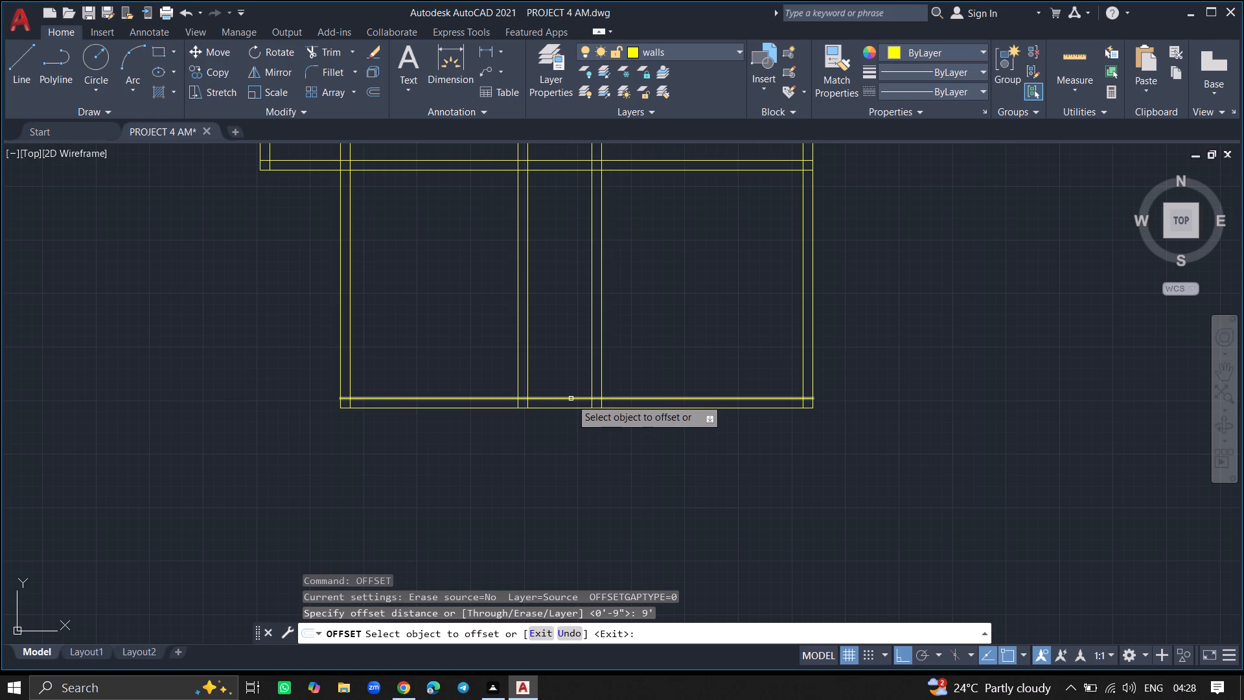
pyautogui.click(571, 399)
pyautogui.click(566, 329)
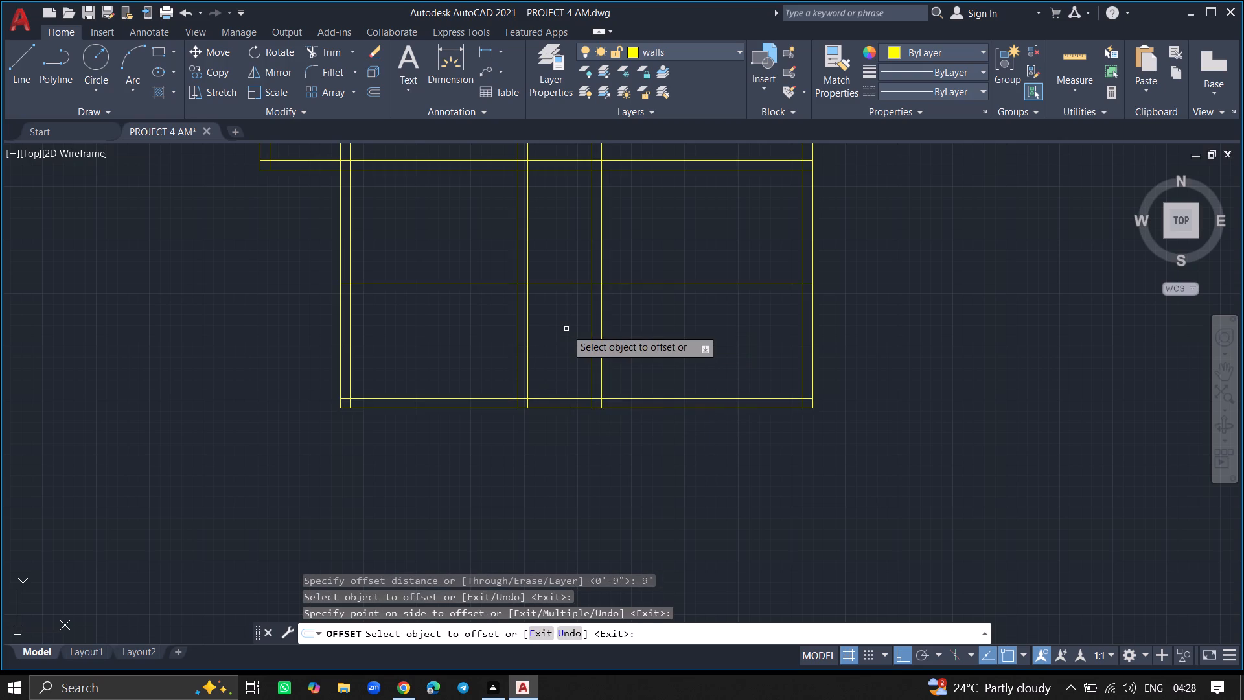
pyautogui.press('Return')
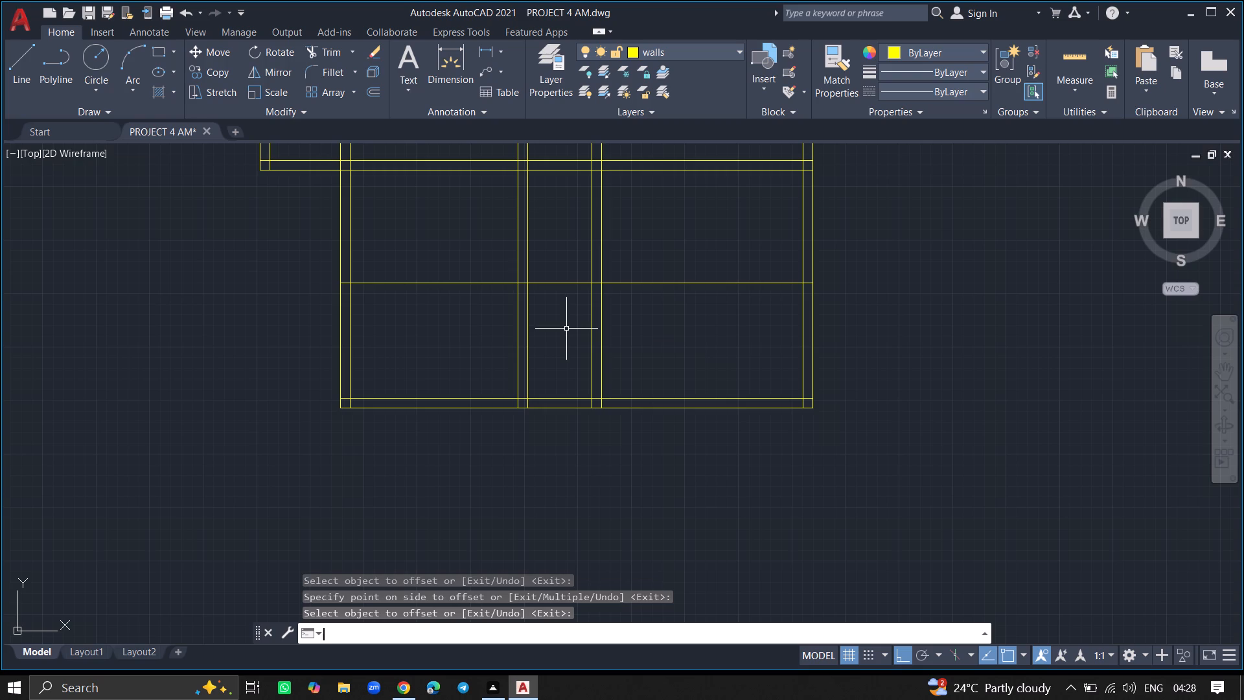
# Offset the new horizontal line 9" upward to give the cross wall its thickness.
pyautogui.press('o')
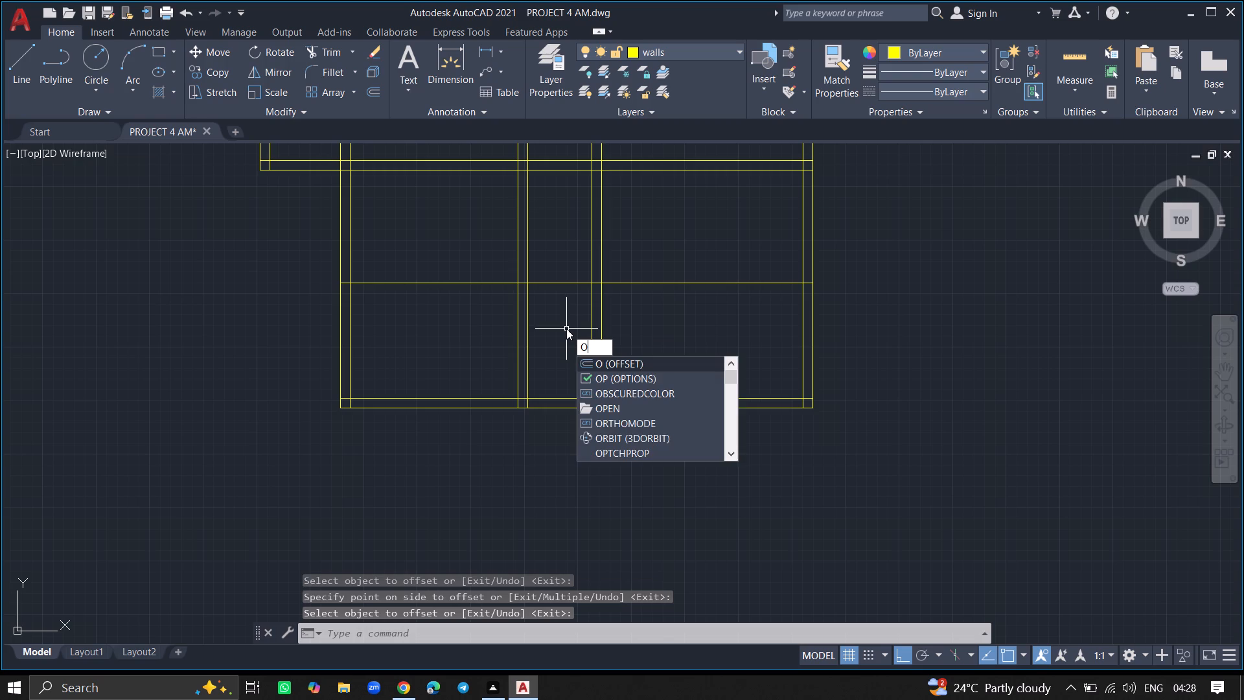
pyautogui.write('FF')
pyautogui.write('SET')
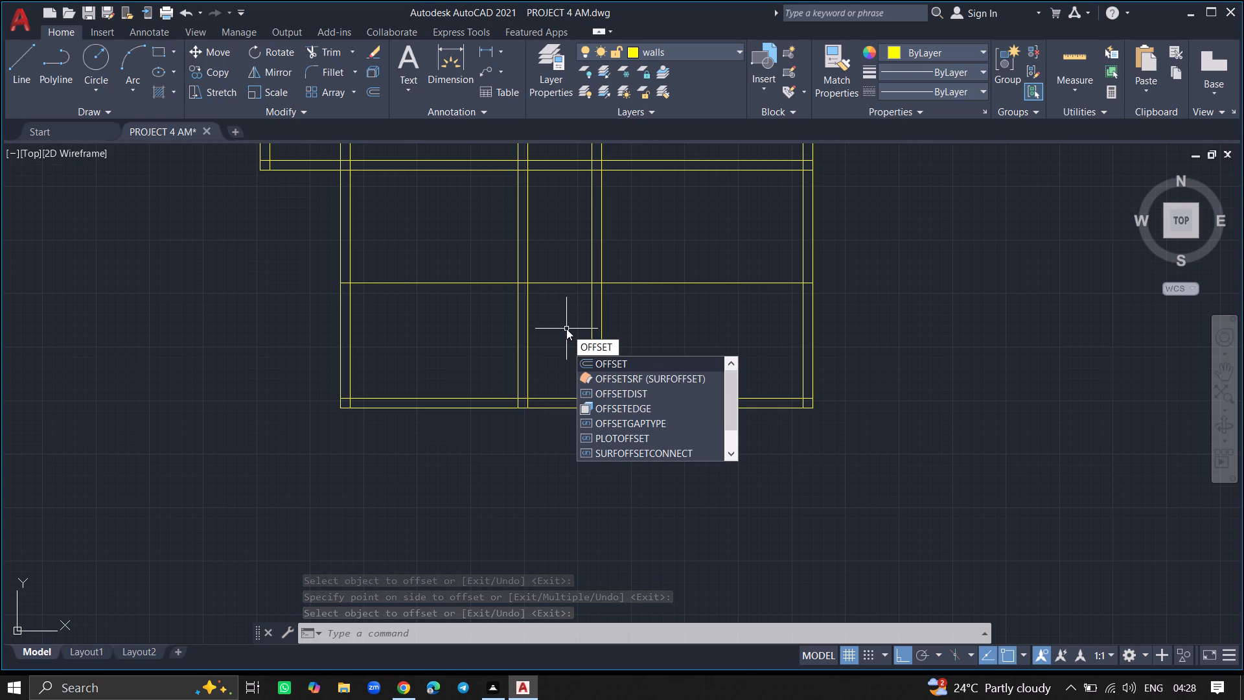
pyautogui.press('Return')
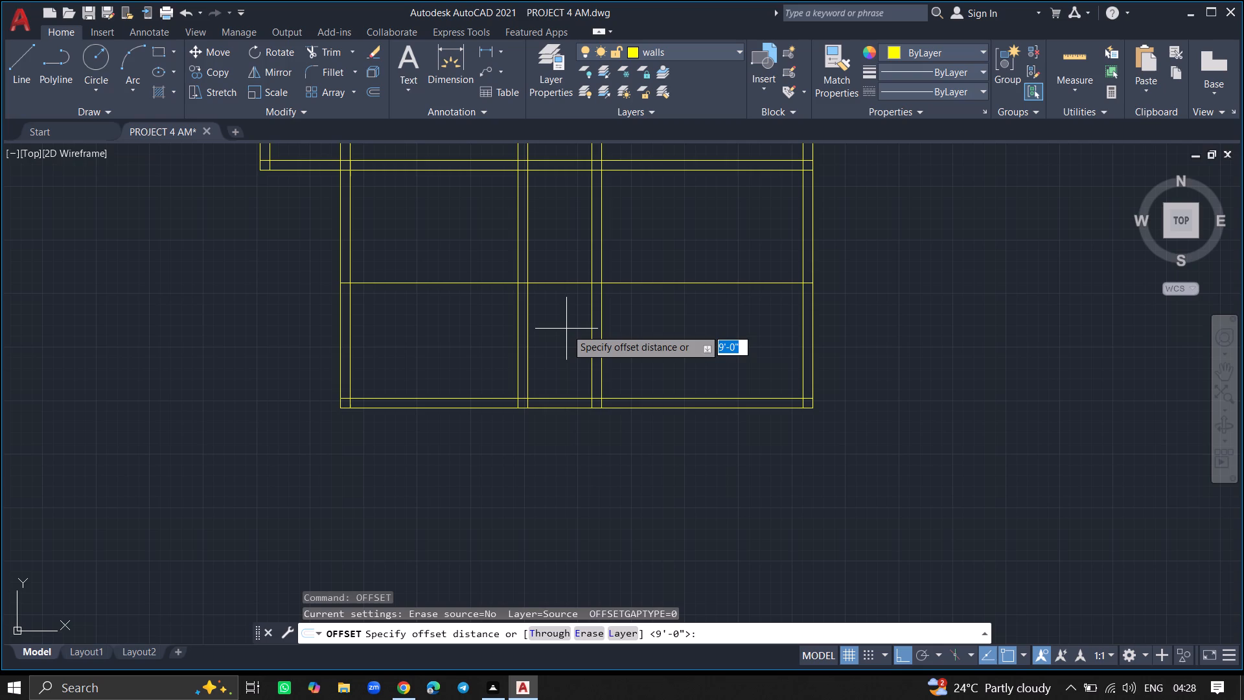
pyautogui.press('9')
pyautogui.hotkey('shift', '"')
pyautogui.press('Return')
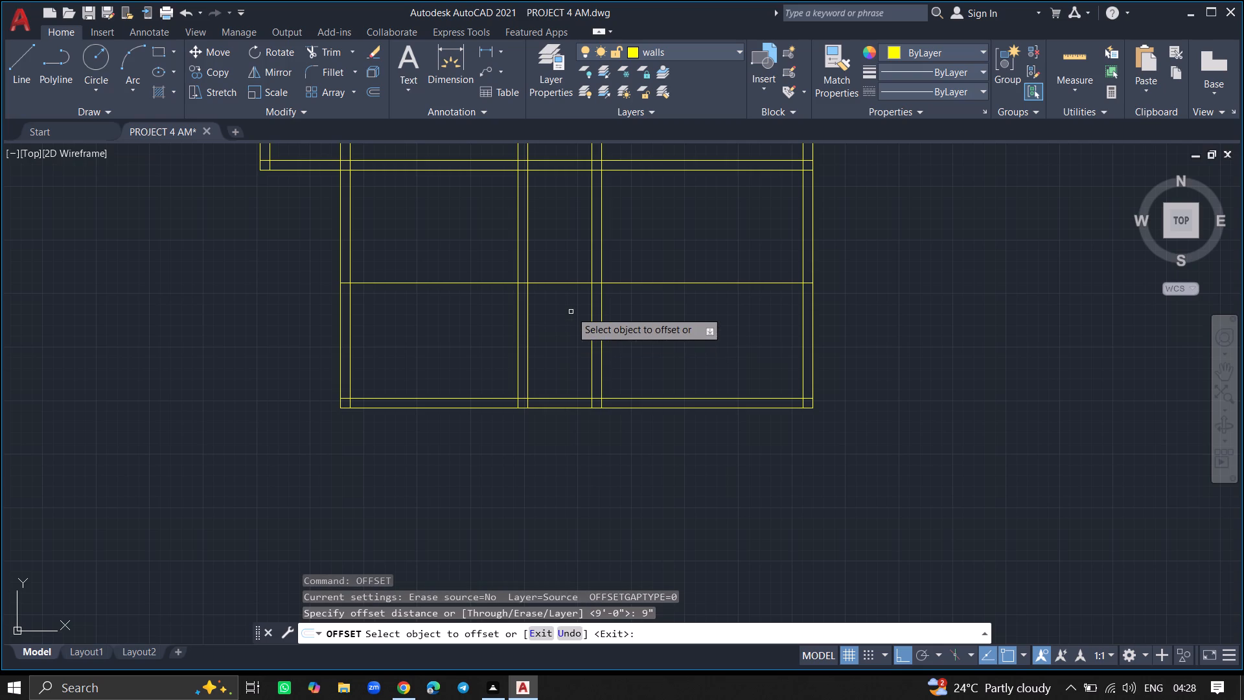
pyautogui.click(561, 284)
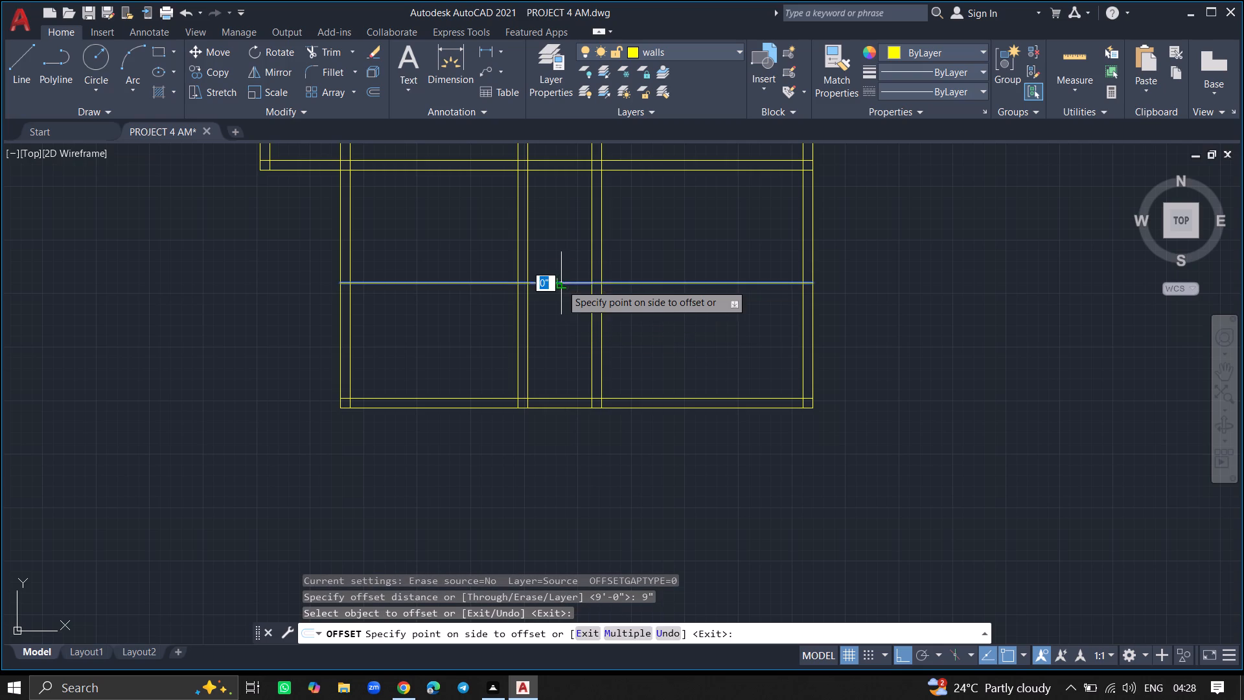
pyautogui.click(557, 255)
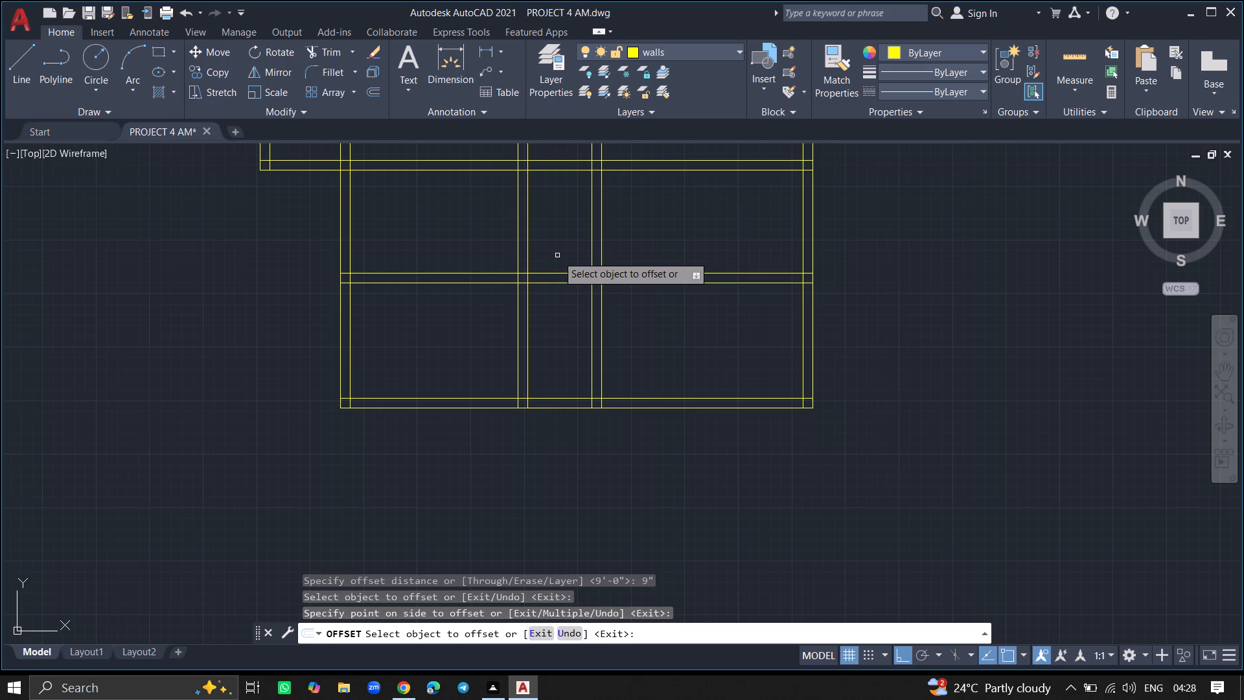
pyautogui.press('Return')
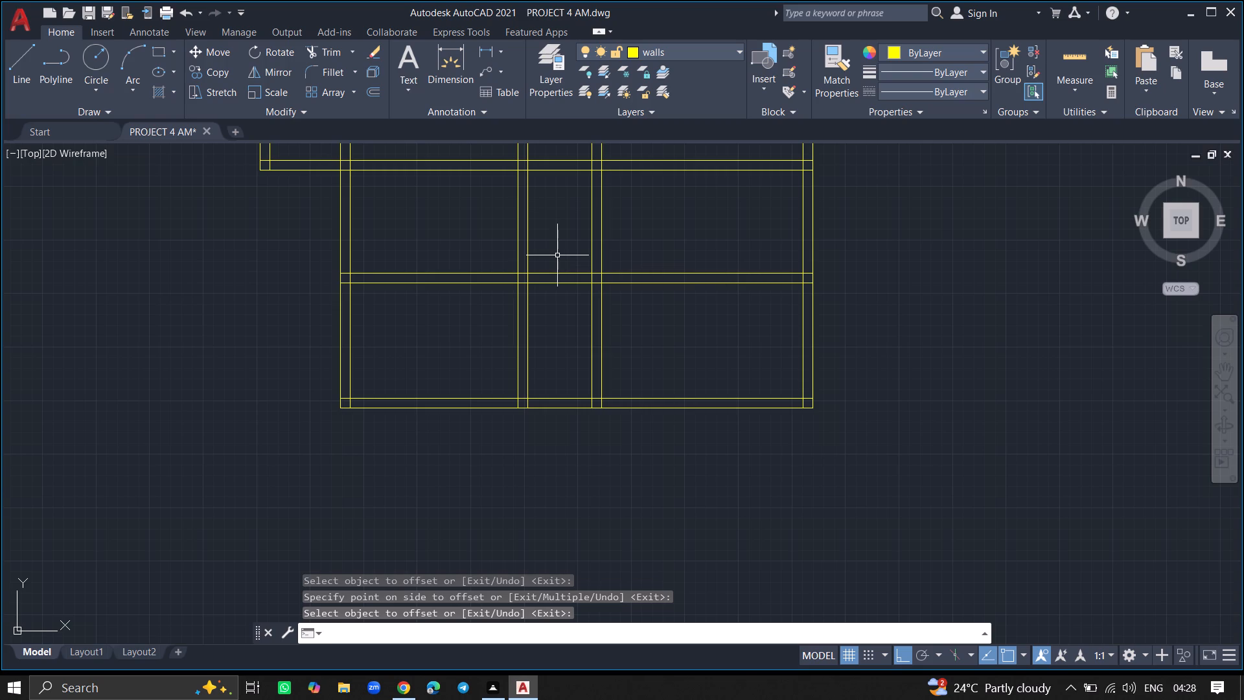
# Trim both cross wall lines out of the left and right lower rooms, keeping the segment between the two partition walls.
pyautogui.write('TRIM')
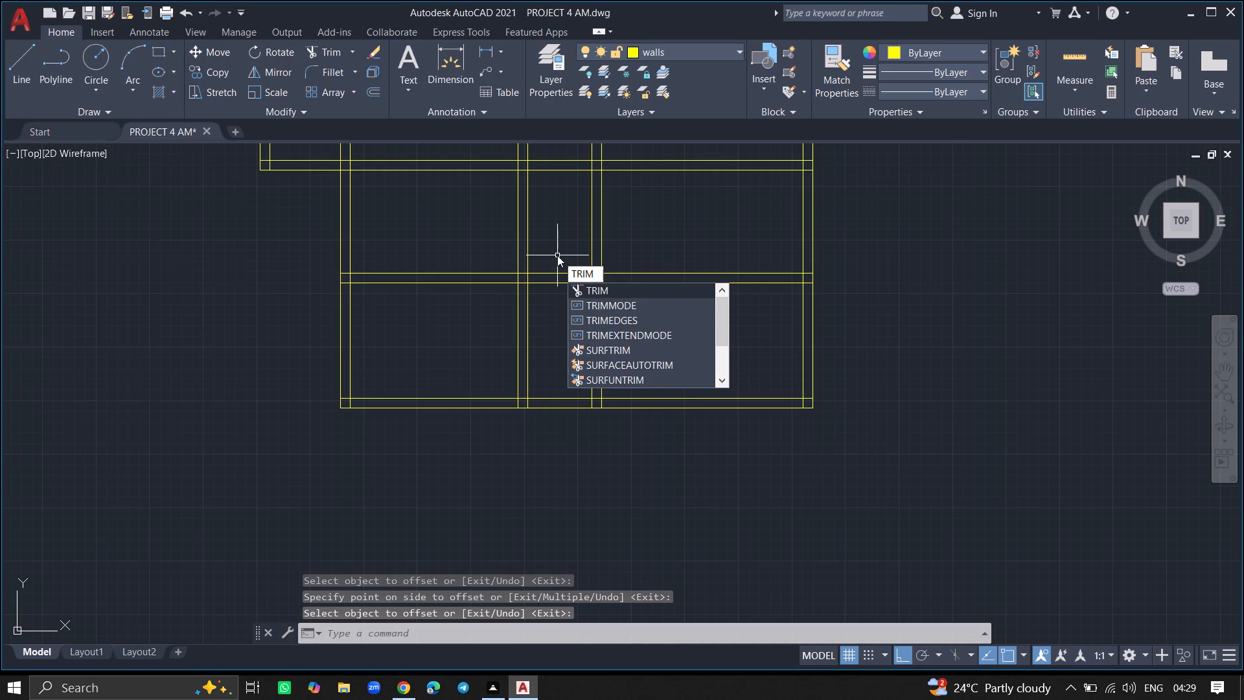
pyautogui.press('Return')
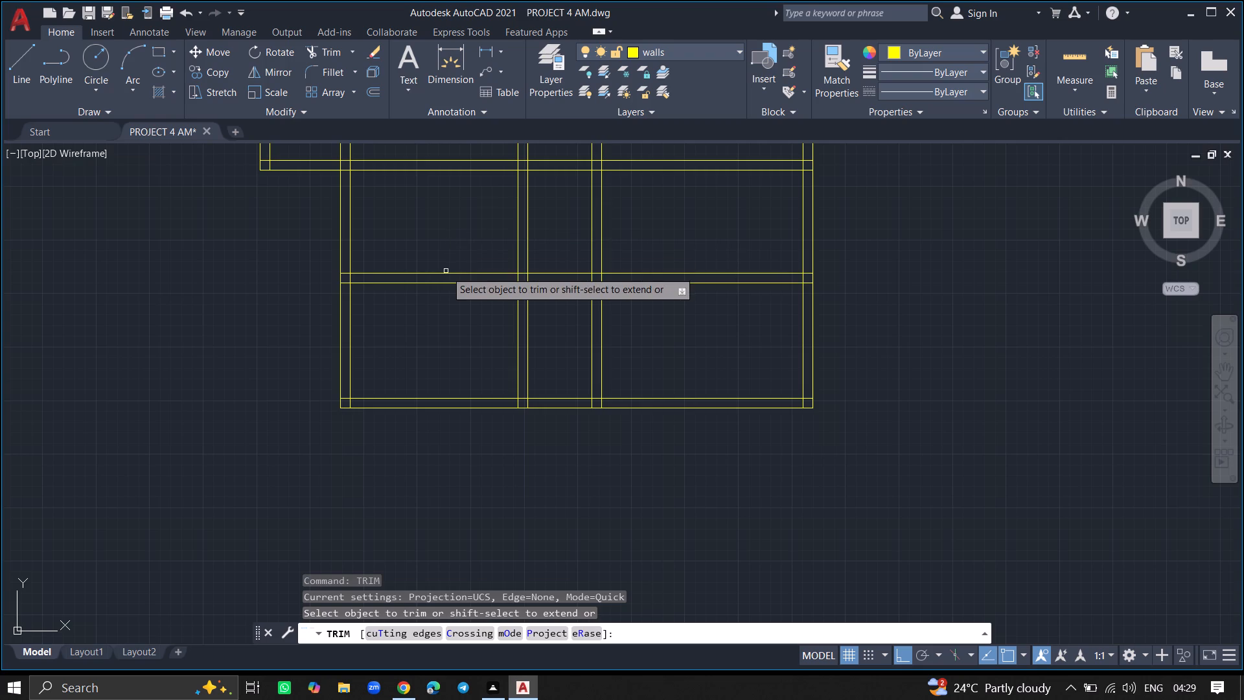
pyautogui.click(445, 273)
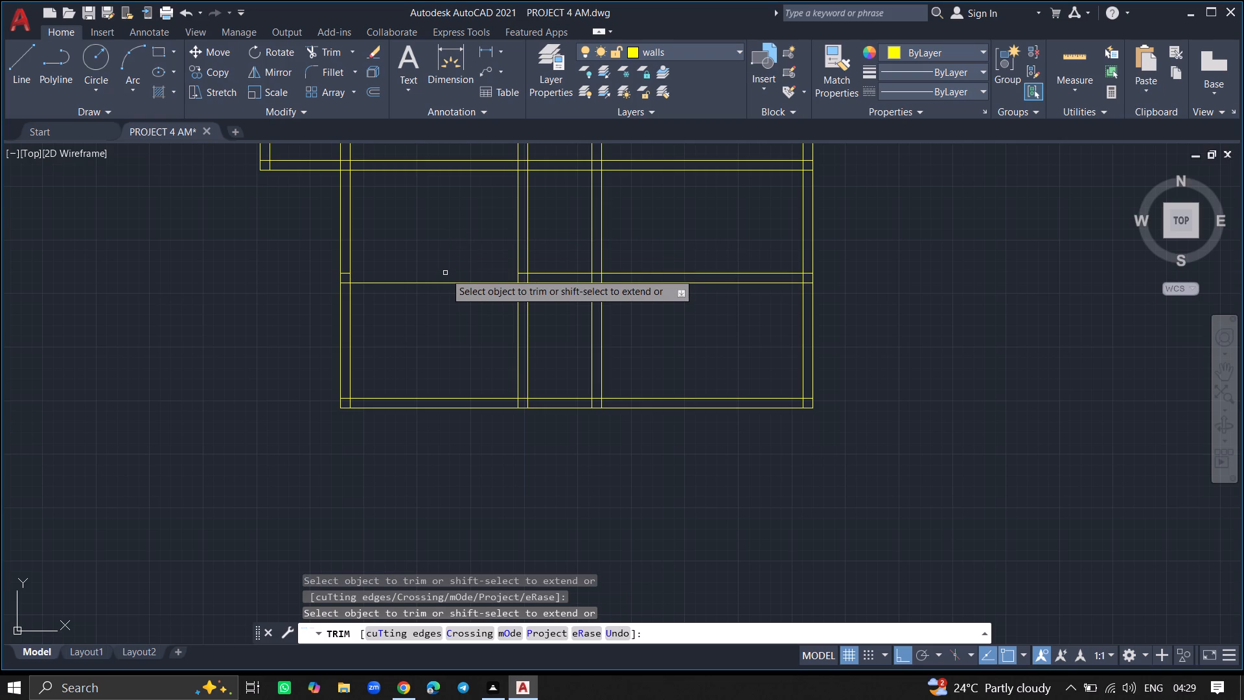
pyautogui.click(442, 283)
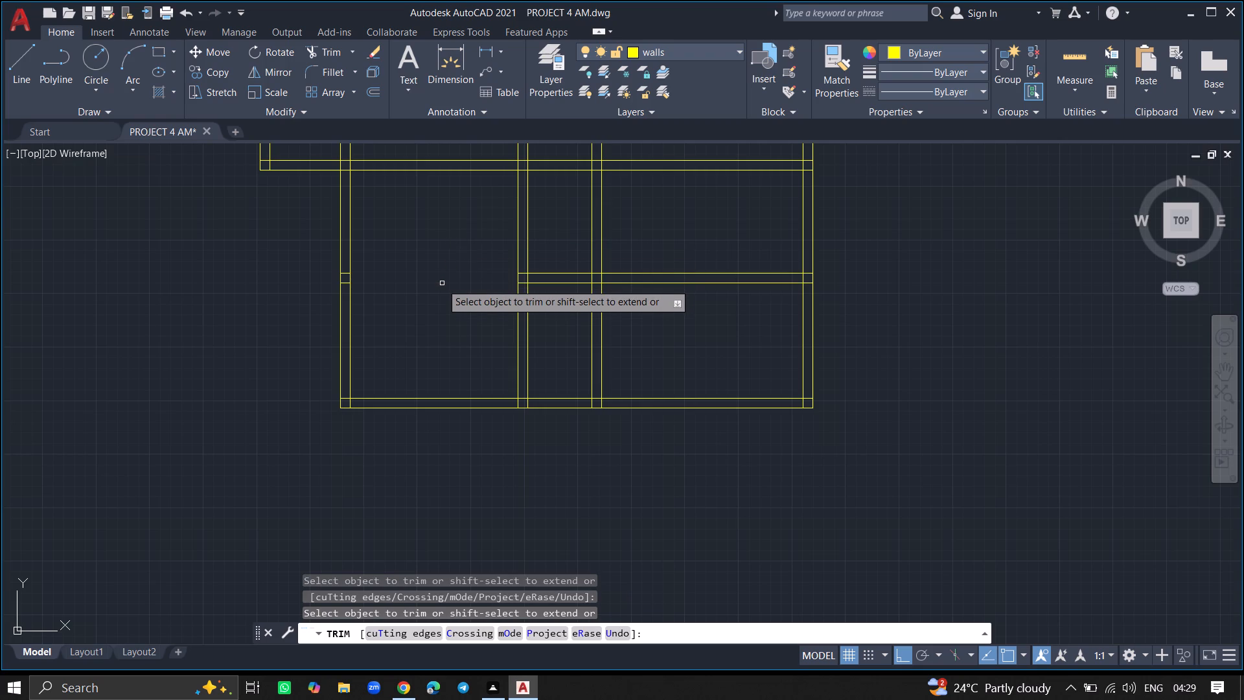
pyautogui.click(345, 272)
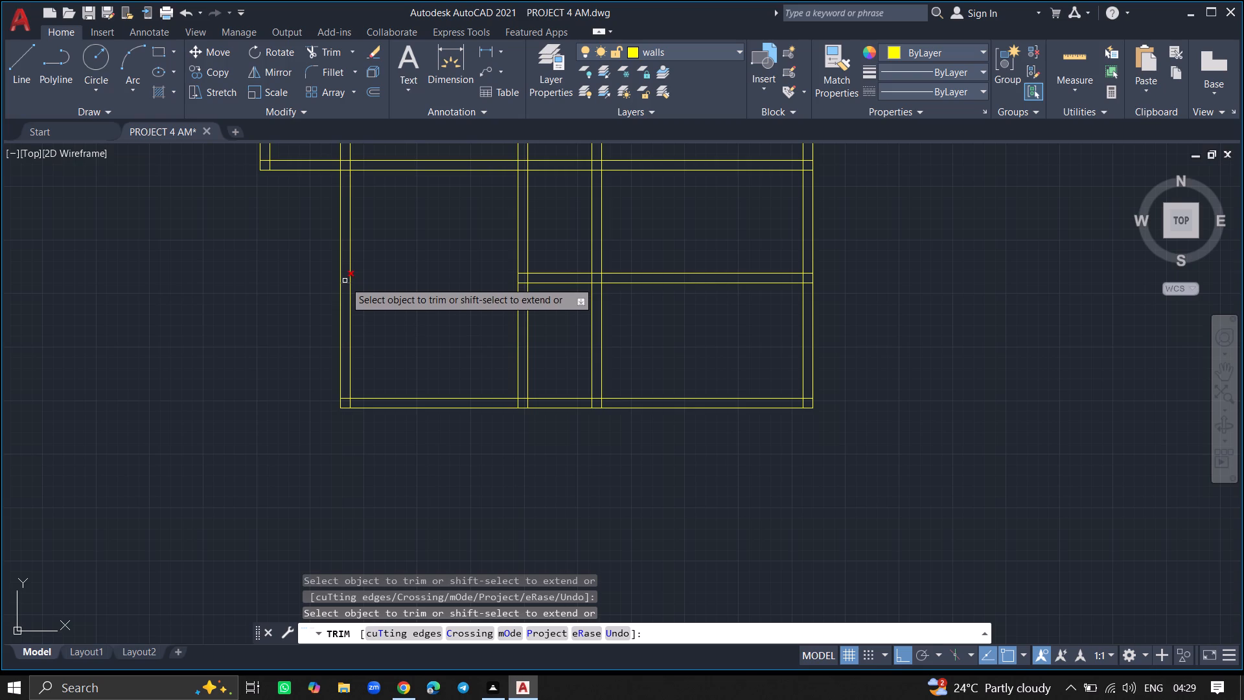
pyautogui.click(345, 282)
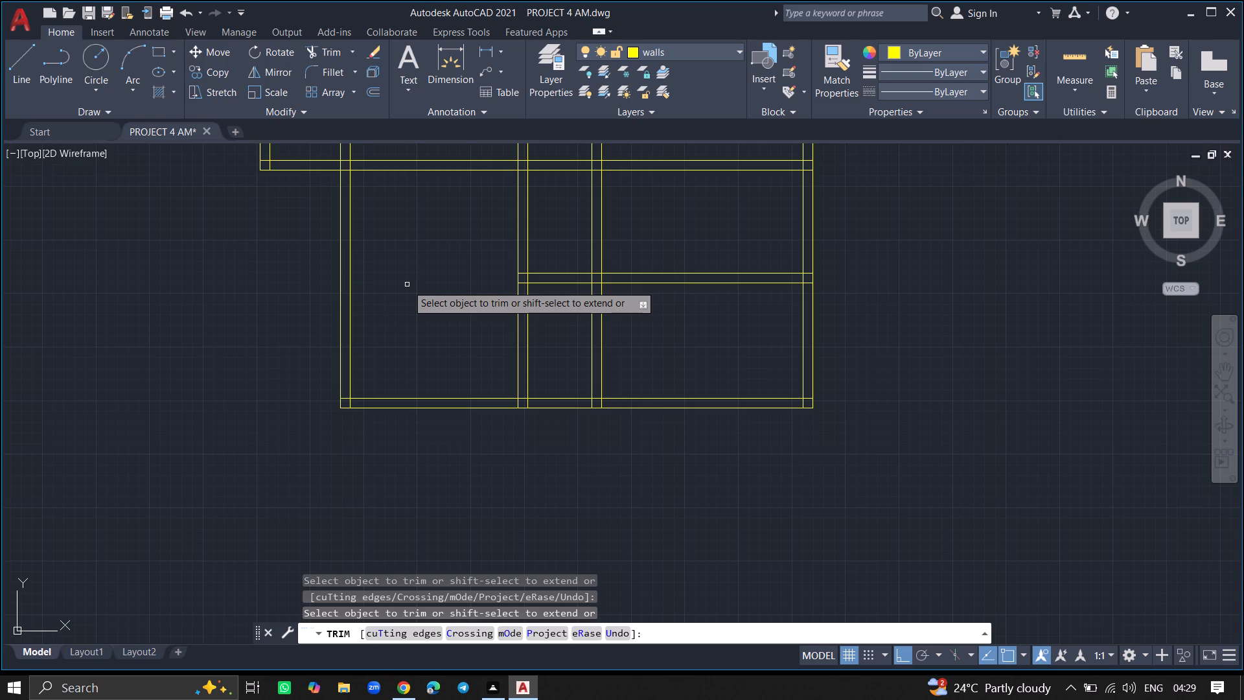
pyautogui.keyDown('ctrl'); pyautogui.scroll(-2, 407, 285); pyautogui.keyUp('ctrl')
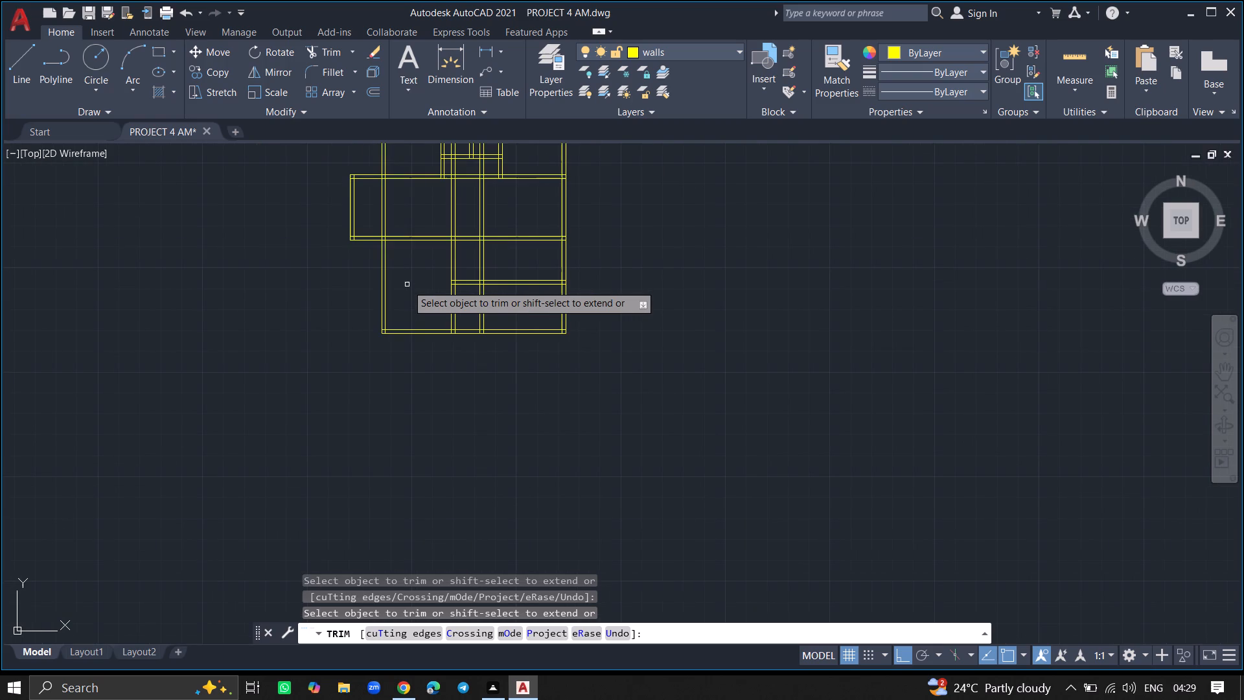
pyautogui.click(505, 286)
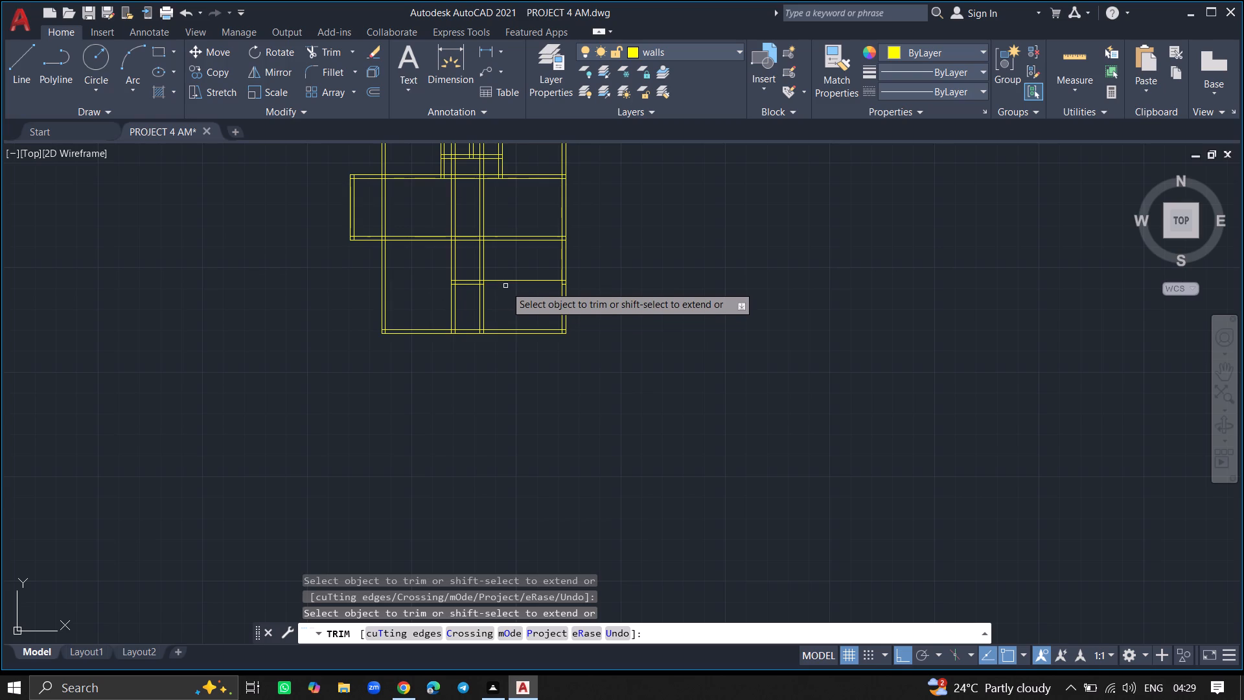
pyautogui.click(505, 280)
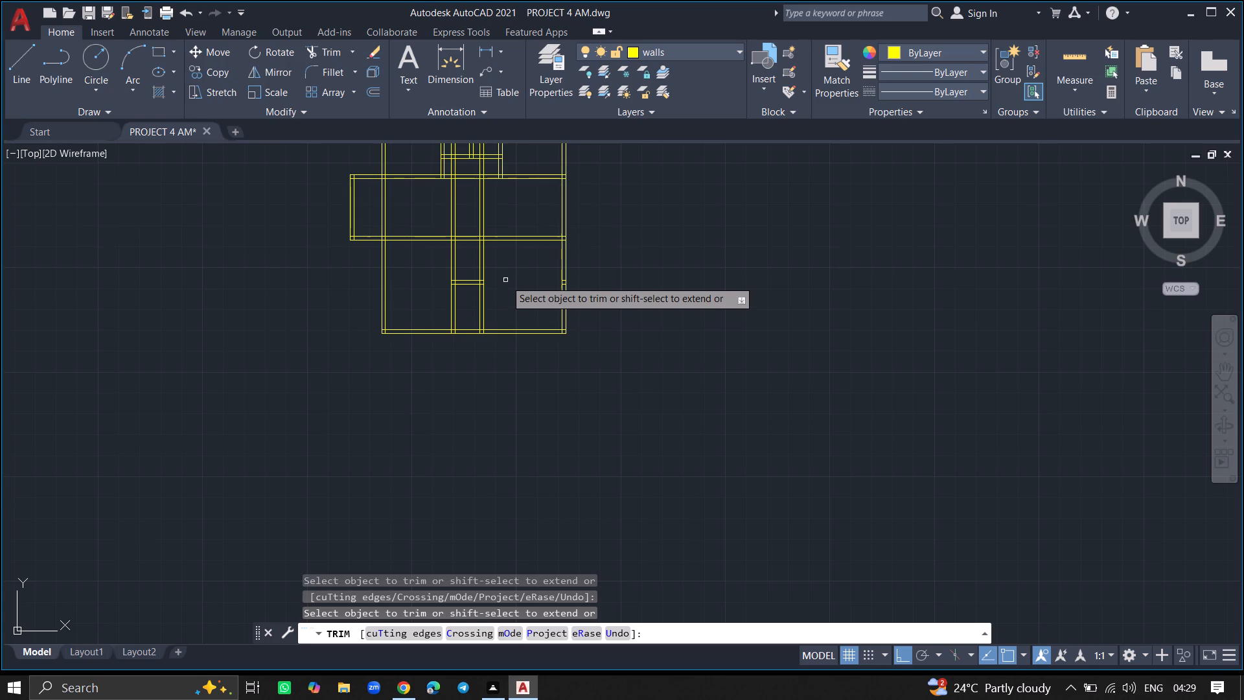
pyautogui.press('Return')
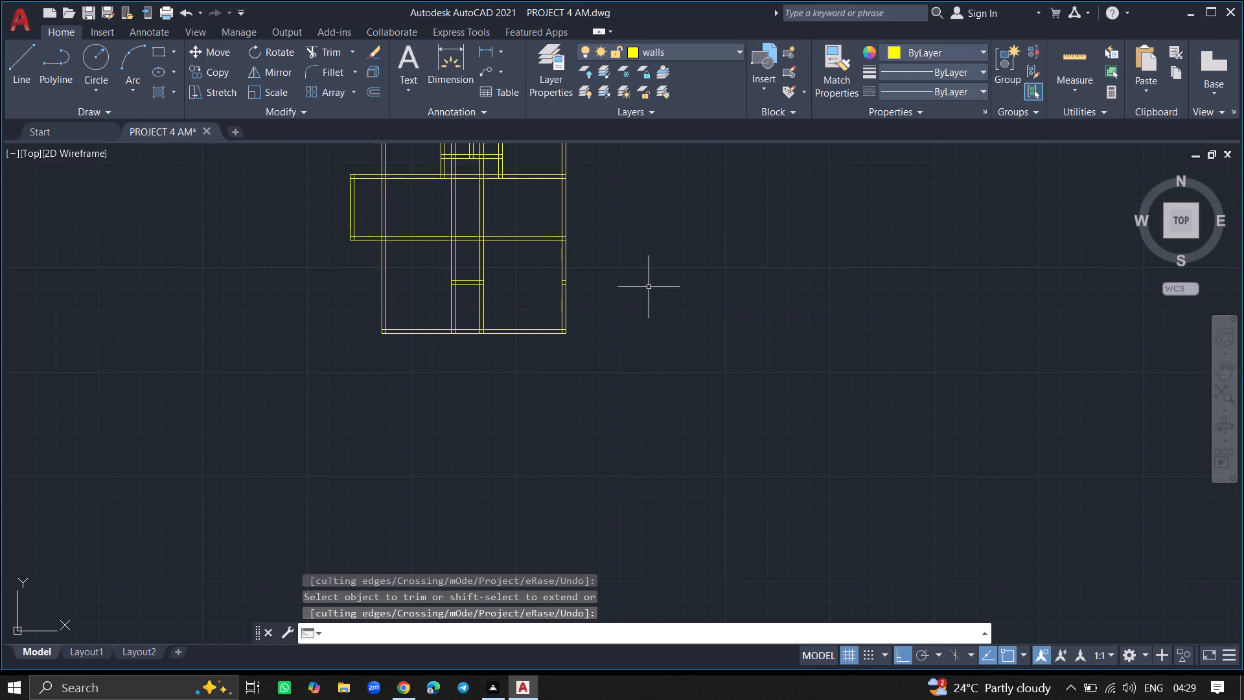
# Add a vertical linear dimension across the lower left room, from the upper wall's lower line to the bottom wall's inner line.
pyautogui.click(489, 48)
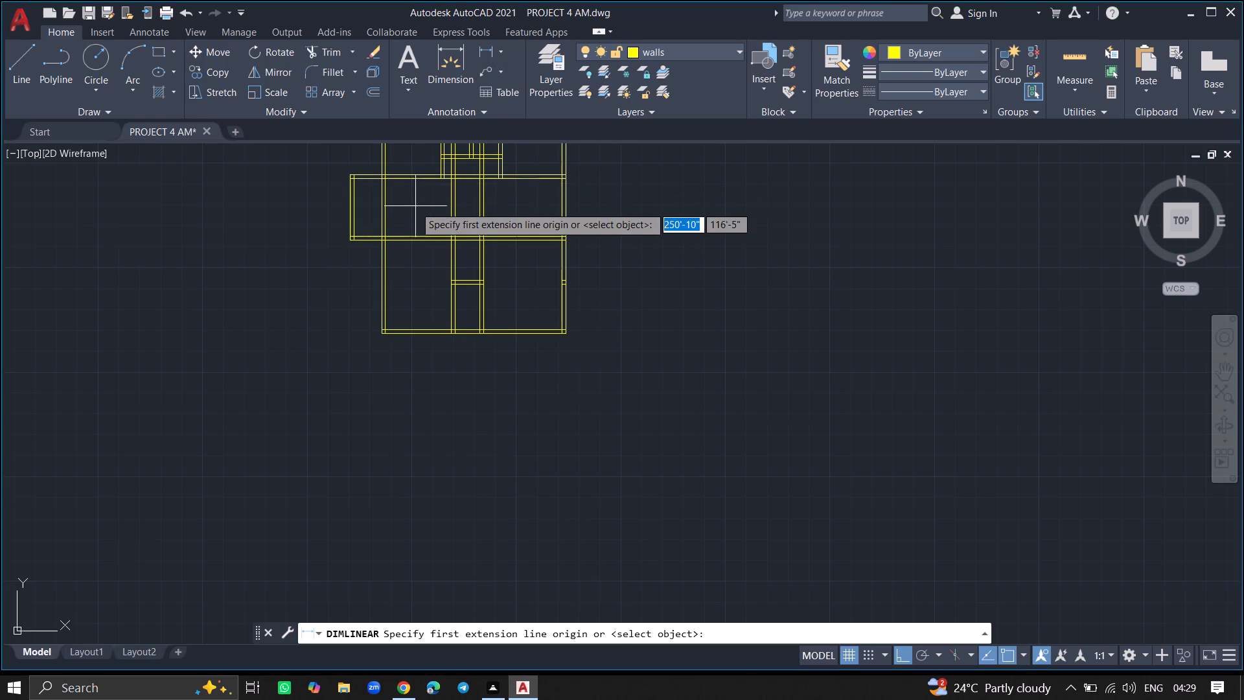
pyautogui.keyDown('ctrl'); pyautogui.scroll(3, 411, 244); pyautogui.keyUp('ctrl')
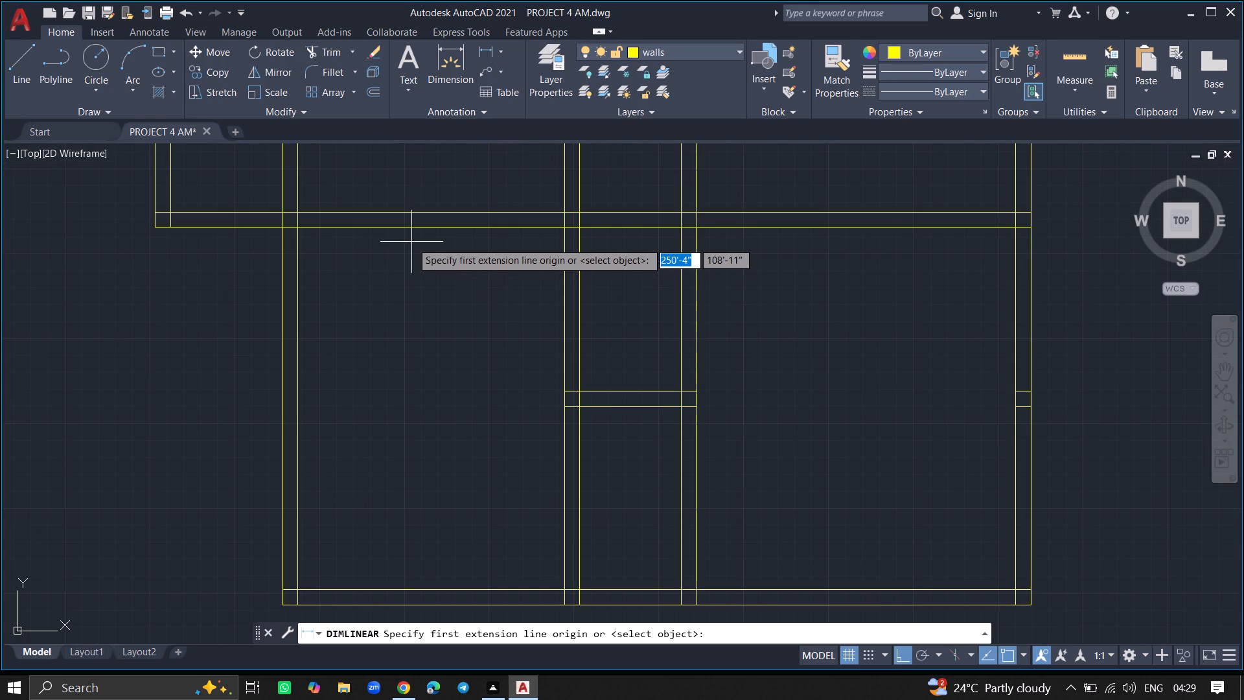
pyautogui.click(411, 228)
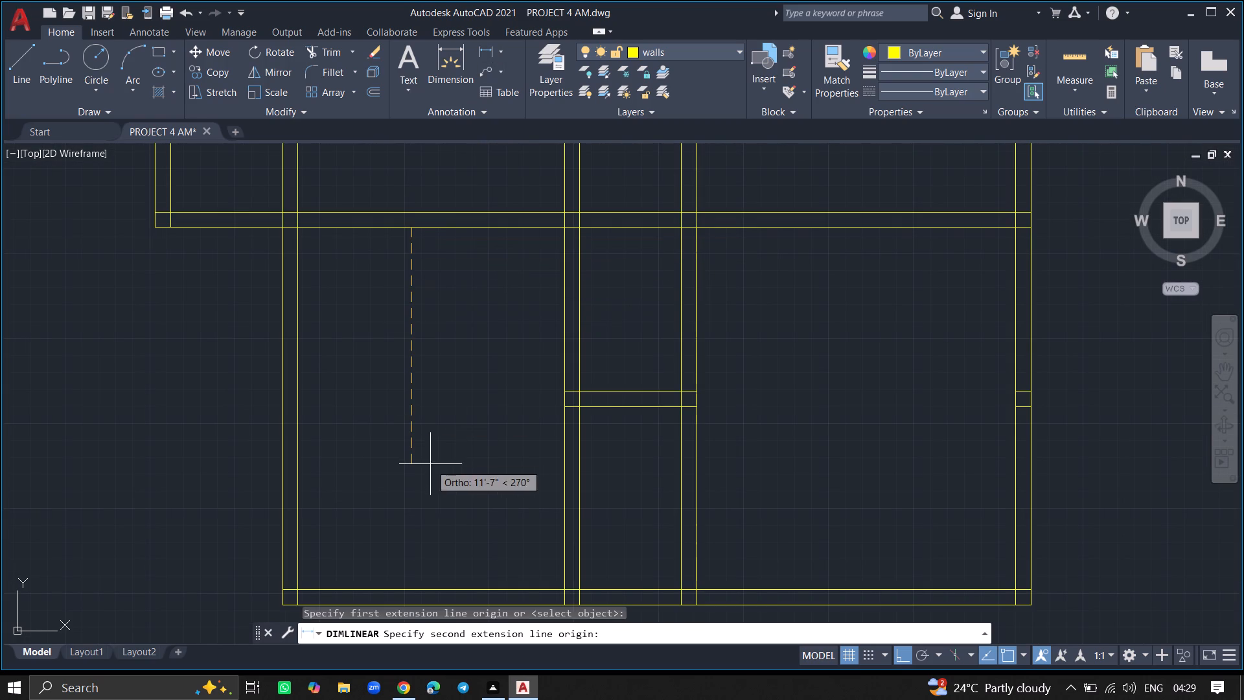
pyautogui.click(415, 589)
pyautogui.click(410, 550)
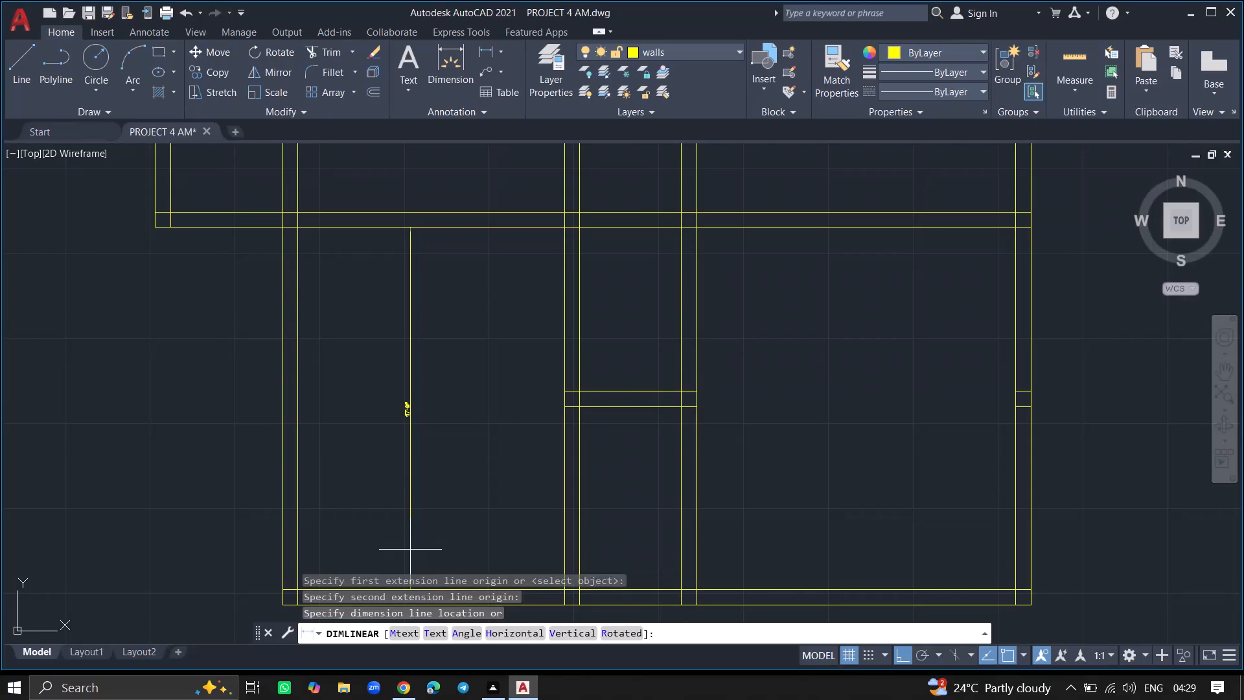
pyautogui.keyDown('ctrl'); pyautogui.scroll(4, 408, 421); pyautogui.keyUp('ctrl')
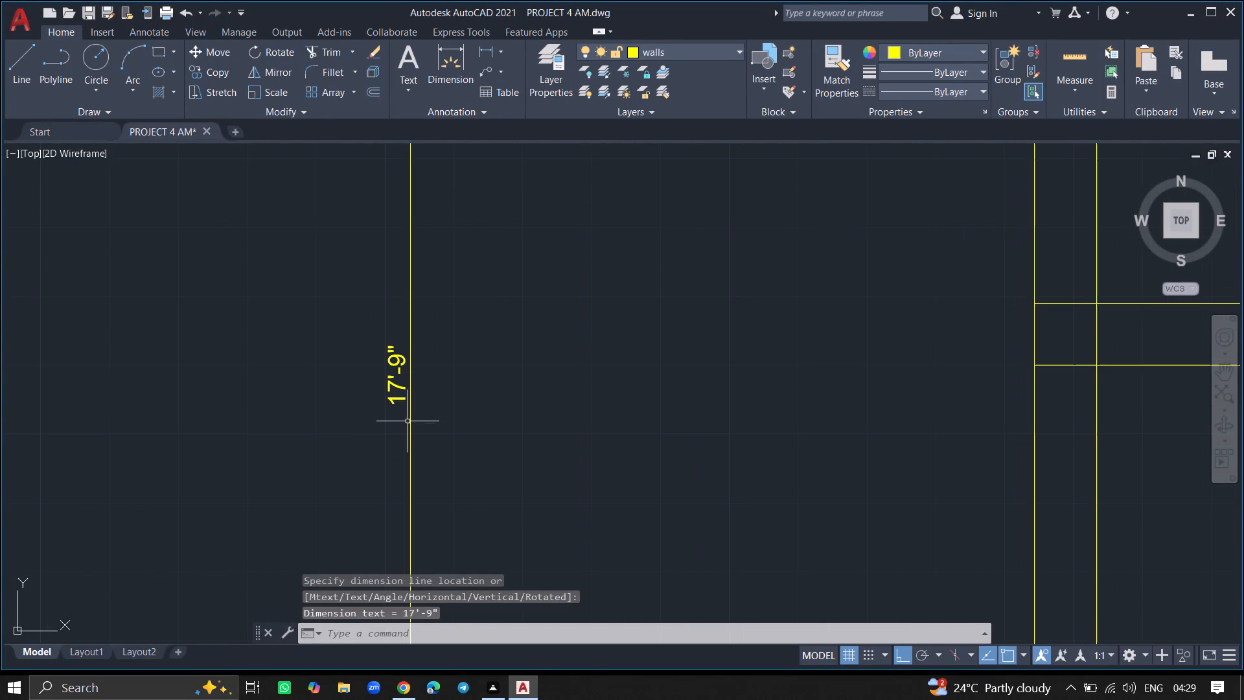
pyautogui.keyDown('ctrl'); pyautogui.scroll(-4, 408, 421); pyautogui.keyUp('ctrl')
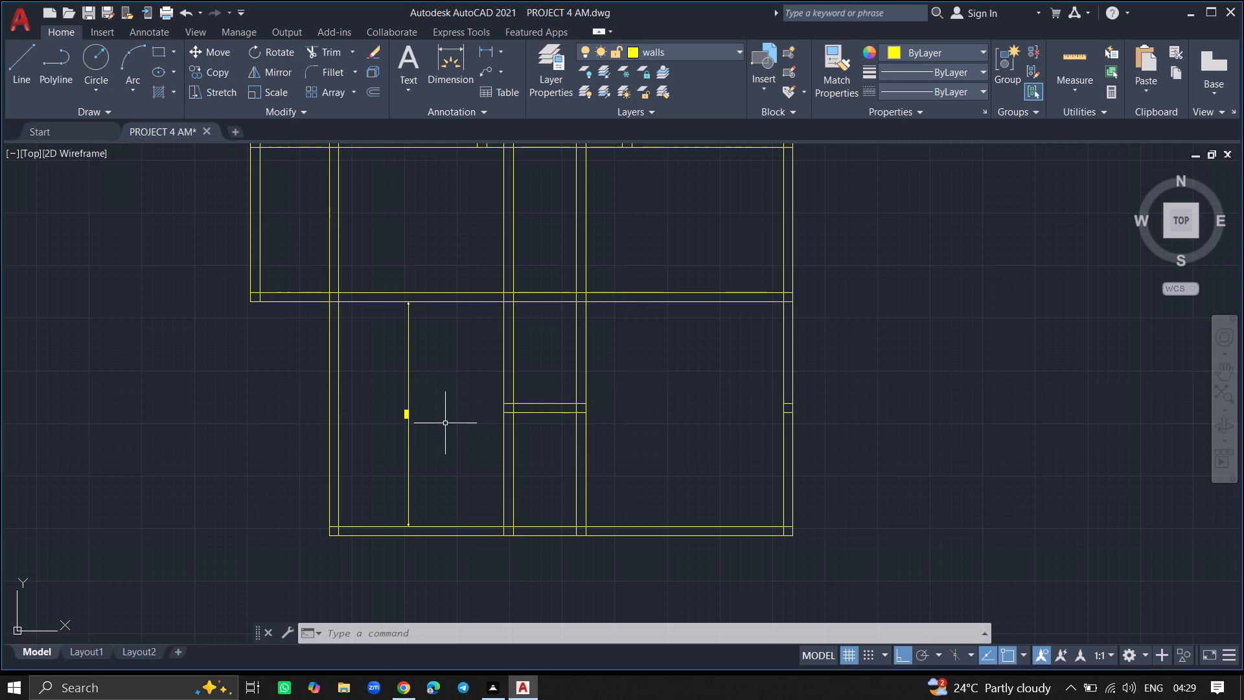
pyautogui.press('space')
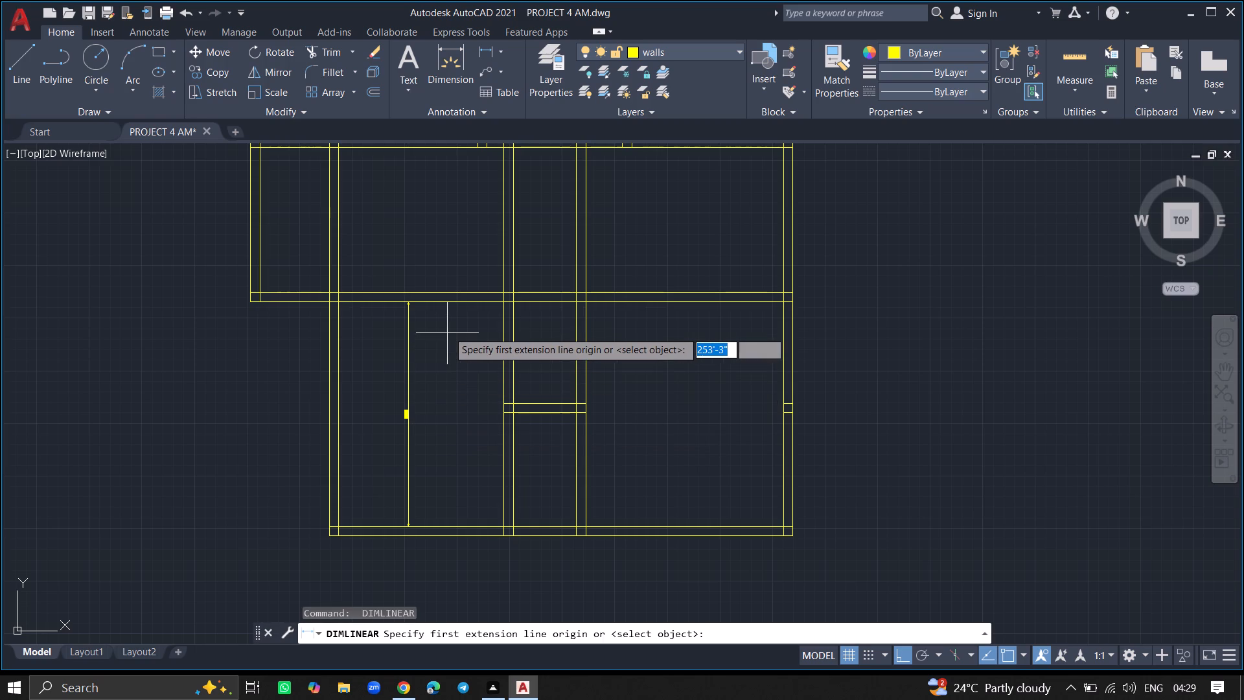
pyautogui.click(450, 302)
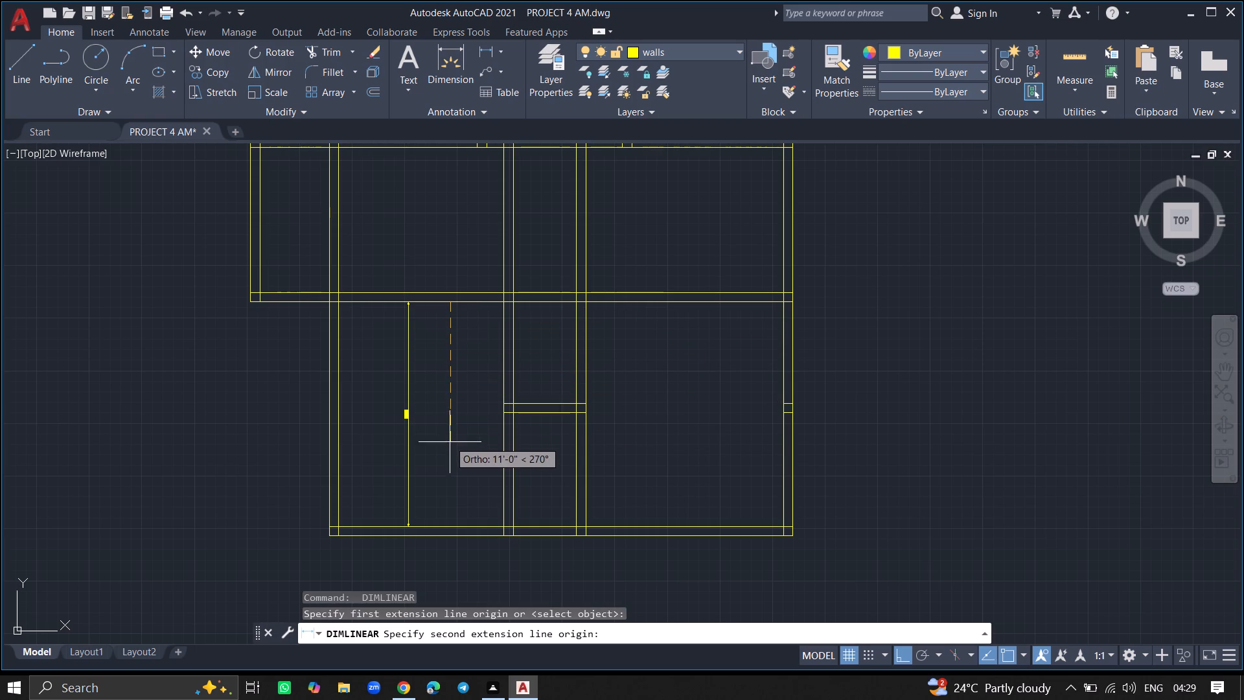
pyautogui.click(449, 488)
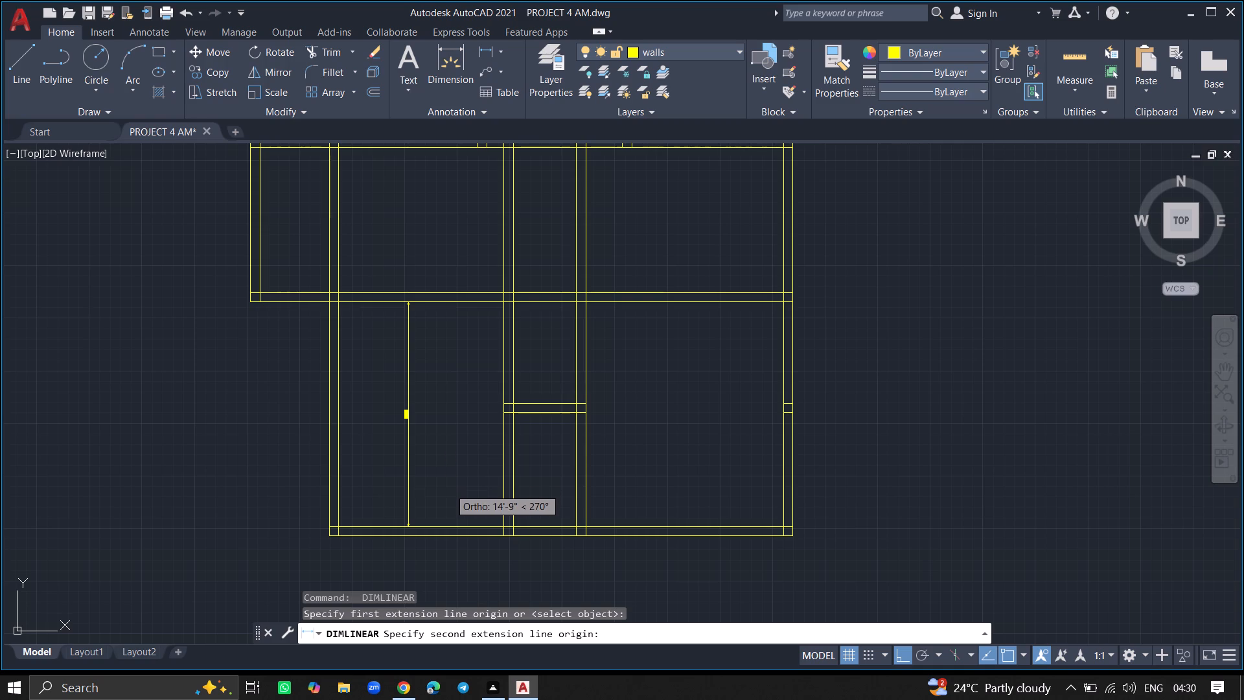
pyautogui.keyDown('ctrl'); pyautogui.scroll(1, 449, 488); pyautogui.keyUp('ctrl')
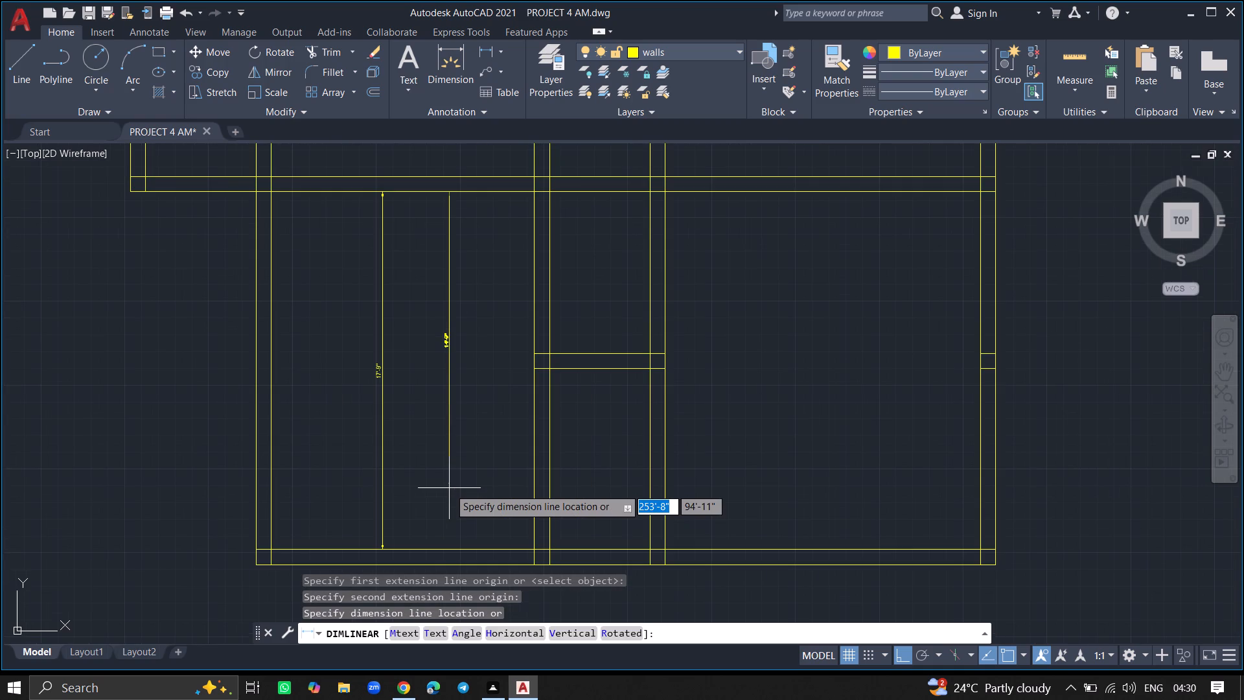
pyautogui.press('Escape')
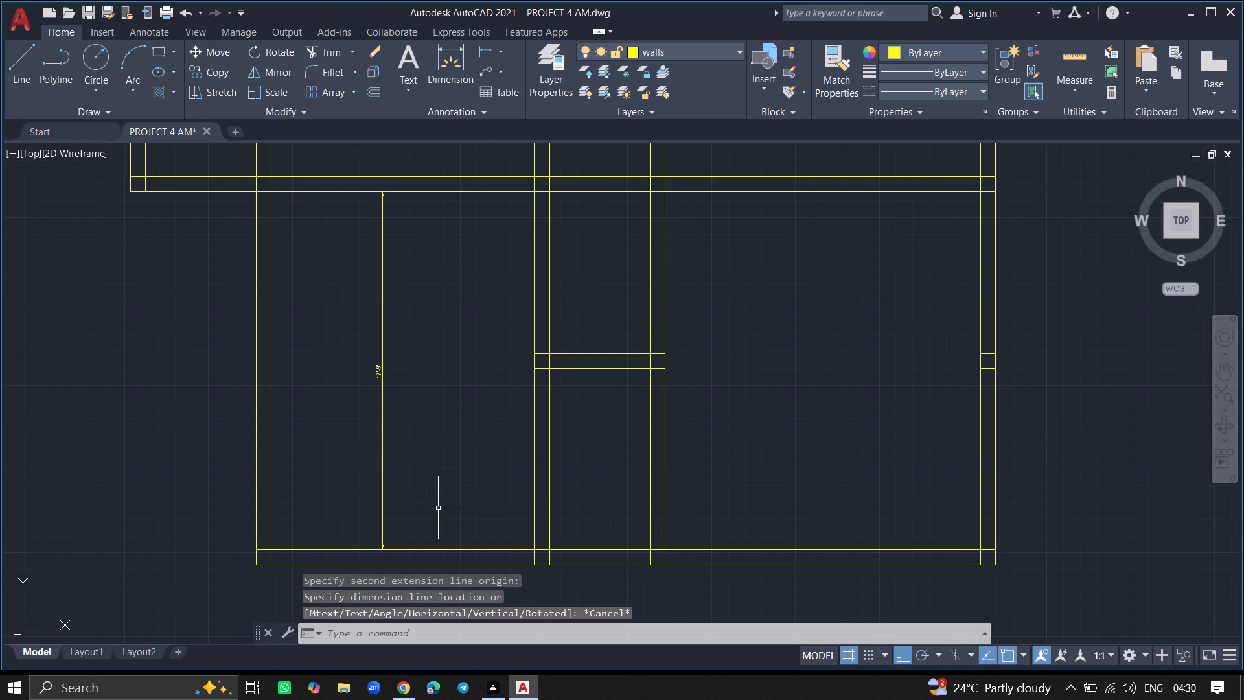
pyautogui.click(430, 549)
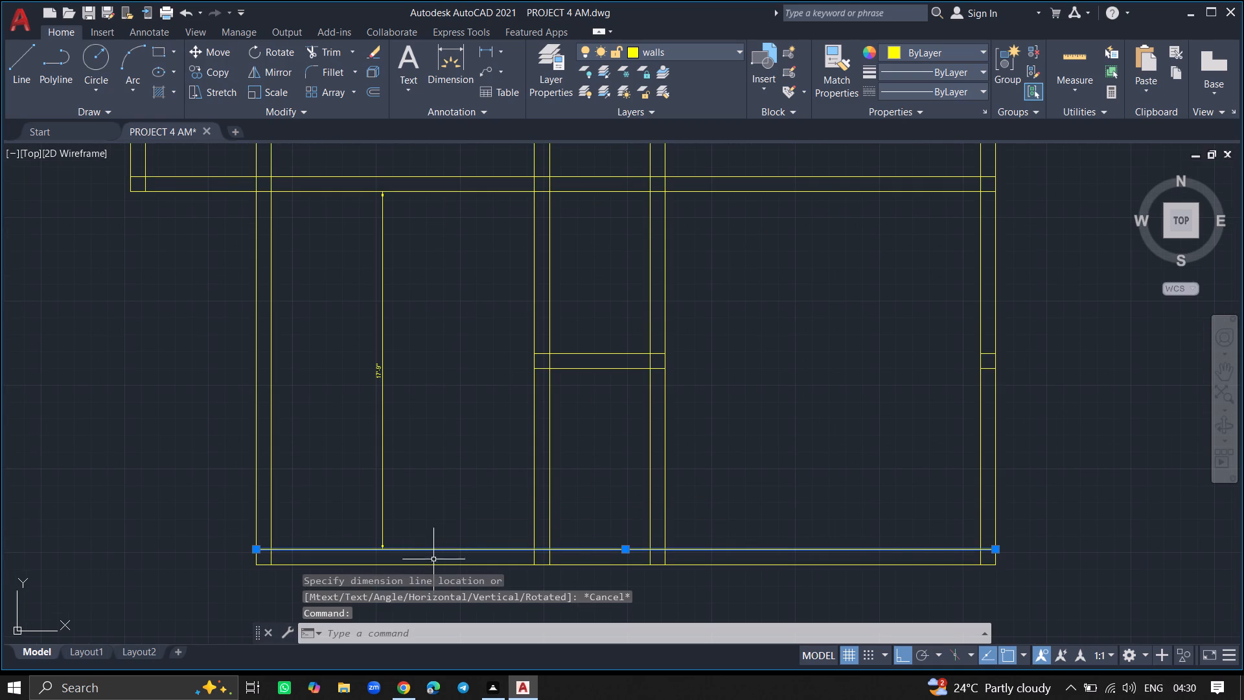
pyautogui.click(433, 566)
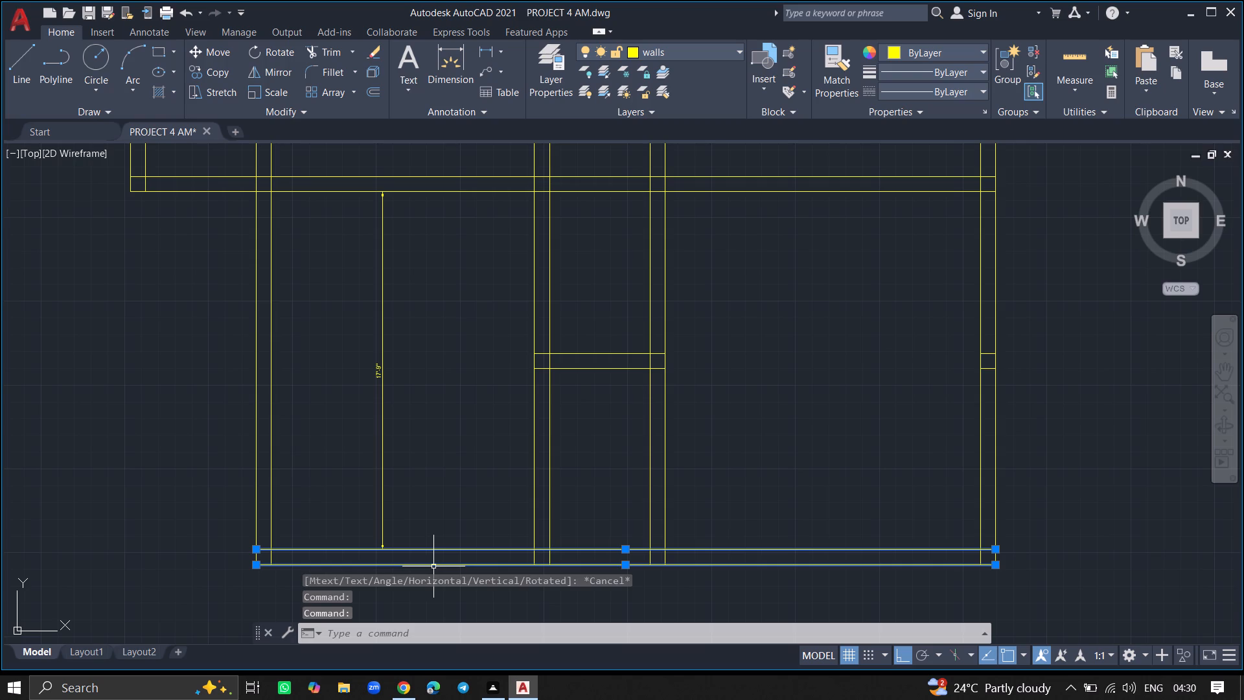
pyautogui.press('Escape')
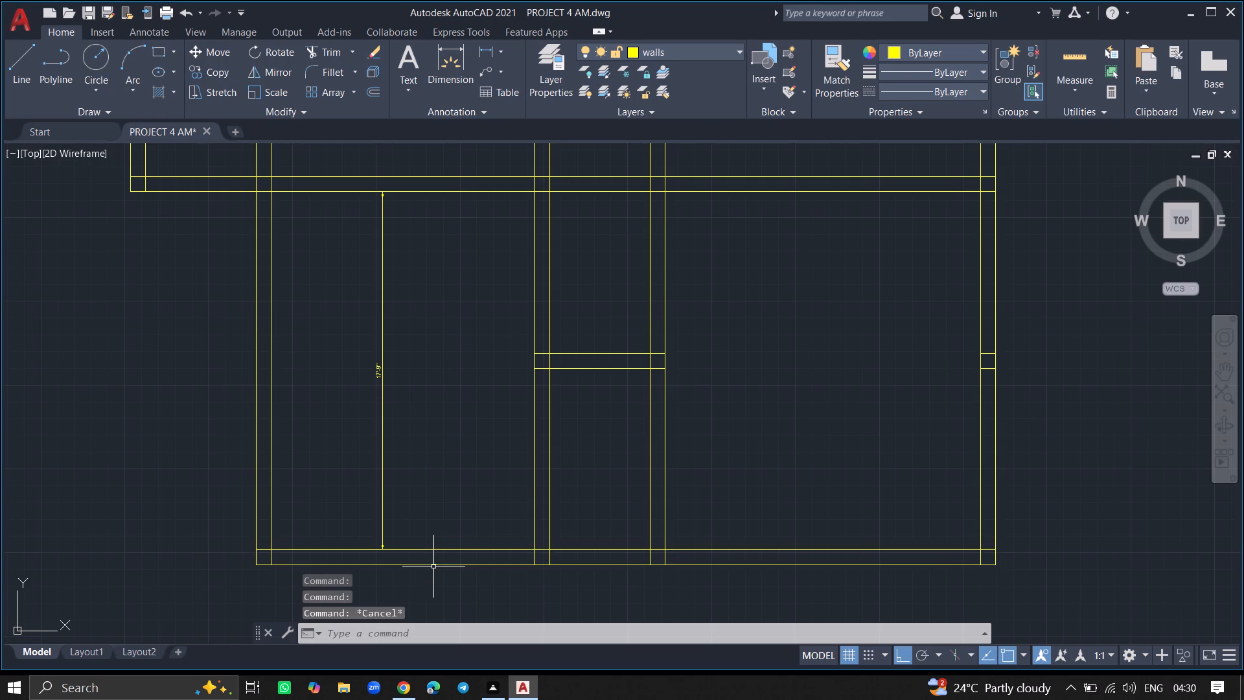
# Offset the lower line of the wall above the lower rooms 15'4" downward.
pyautogui.press('o')
pyautogui.write('FFSET')
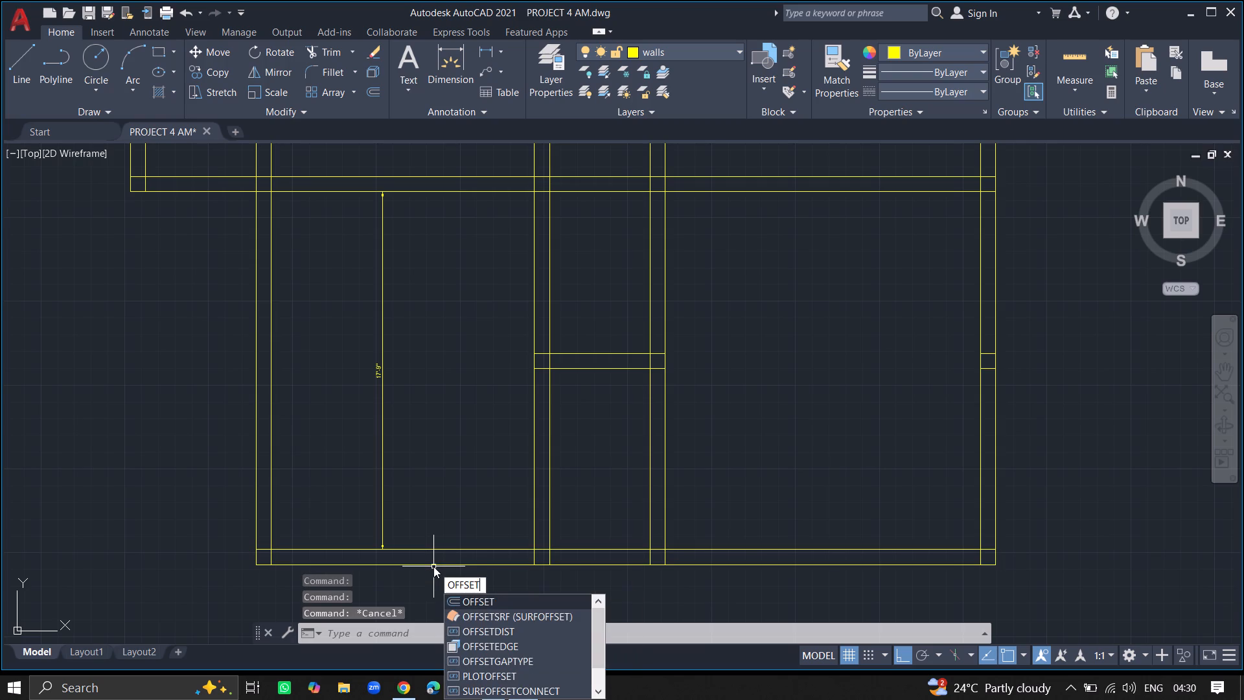
pyautogui.press('Return')
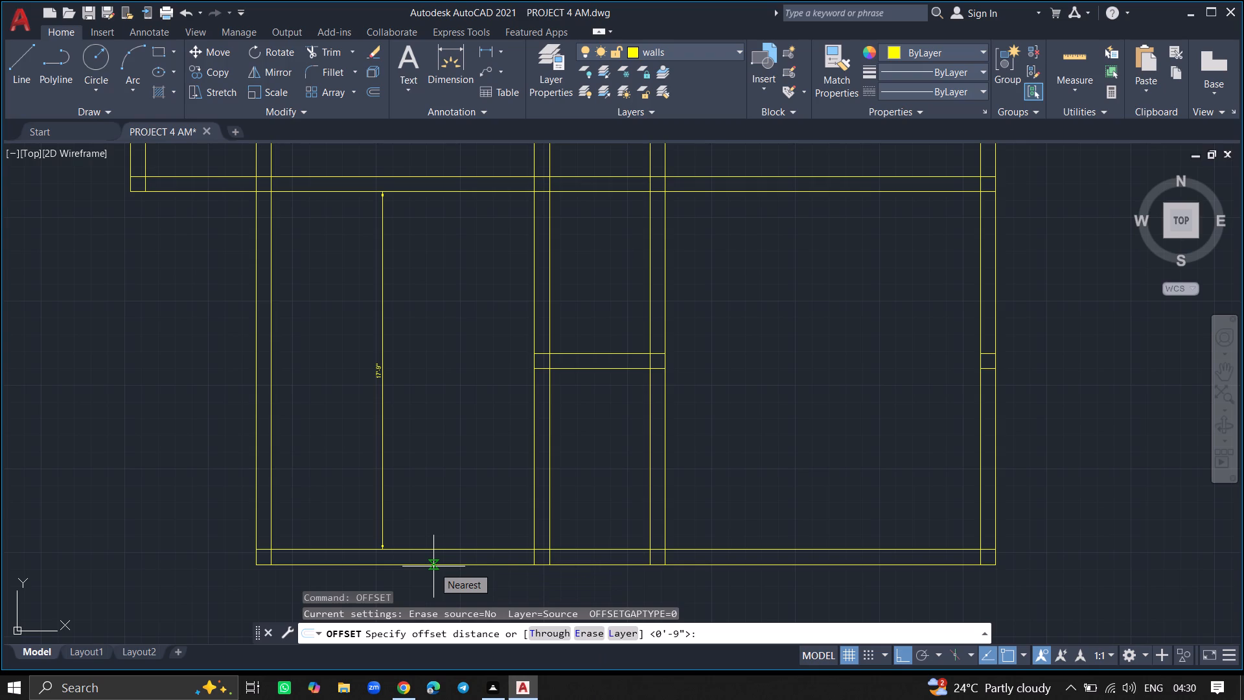
pyautogui.press('1')
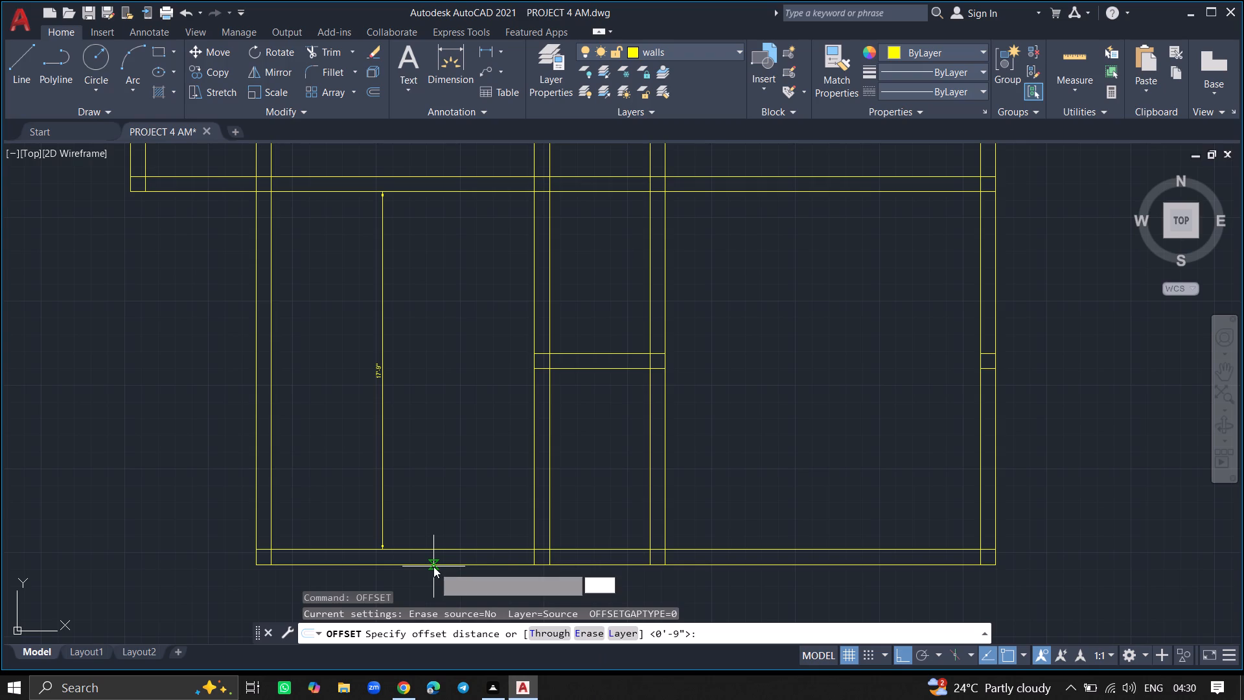
pyautogui.press('5')
pyautogui.press("'")
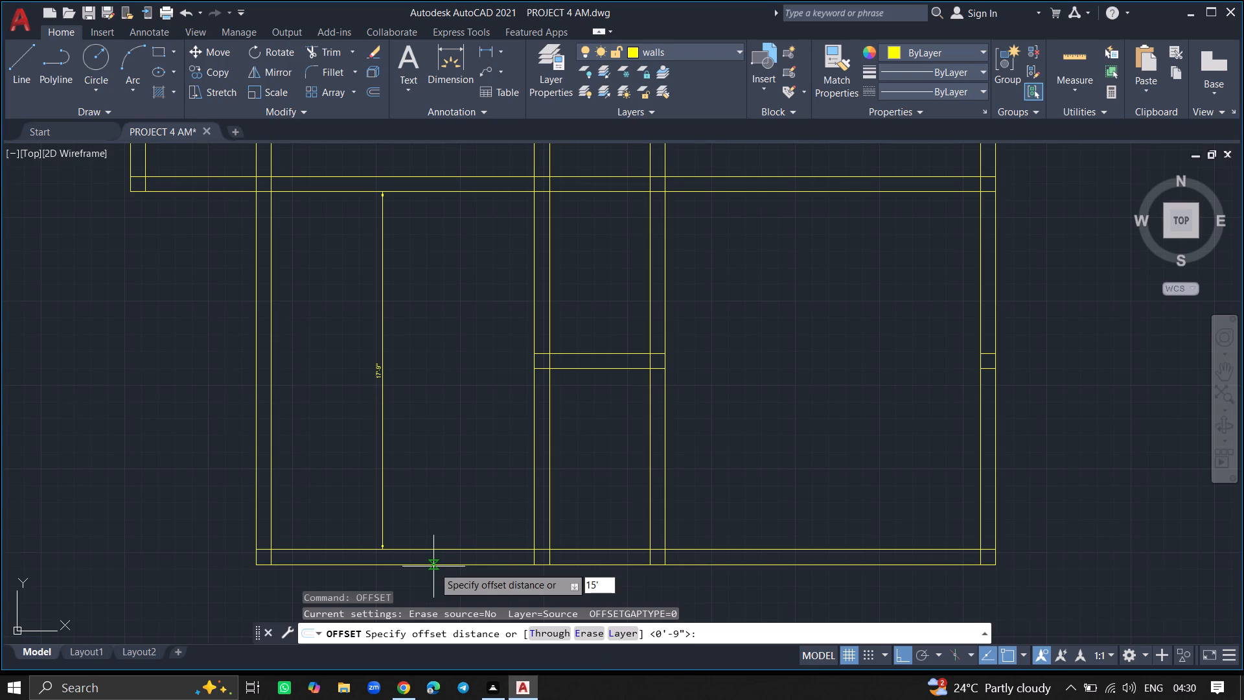
pyautogui.press('4')
pyautogui.hotkey('shift', '"')
pyautogui.press('Return')
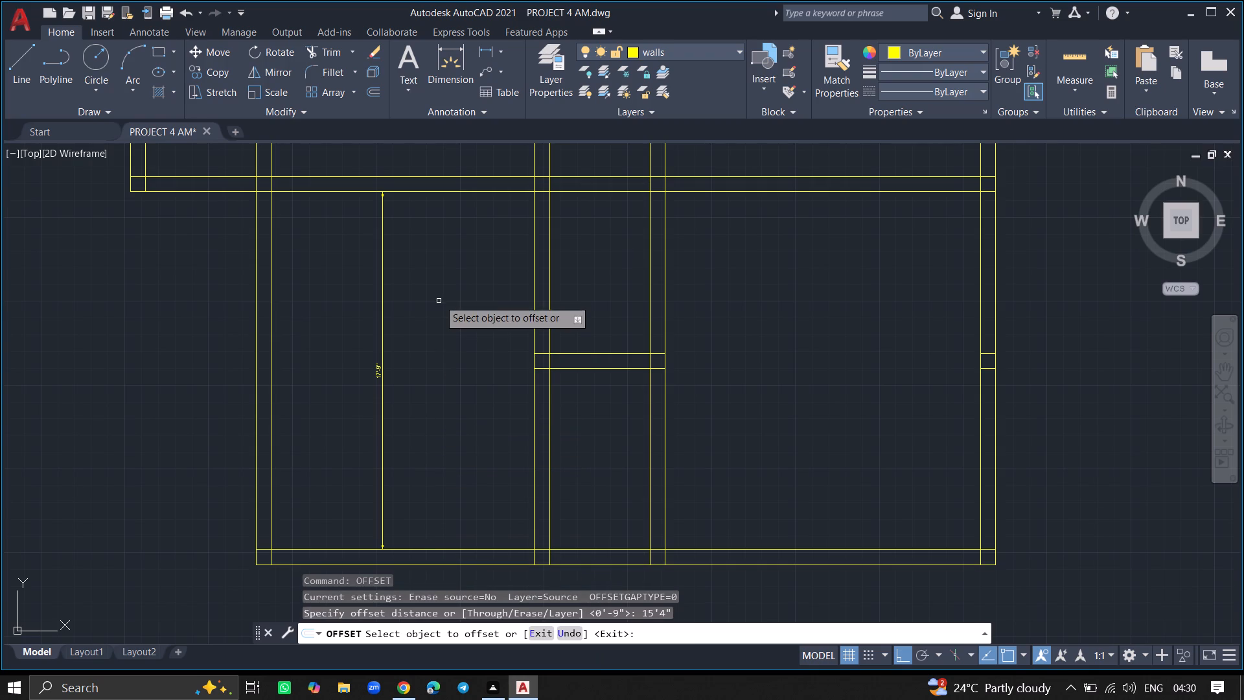
pyautogui.click(455, 190)
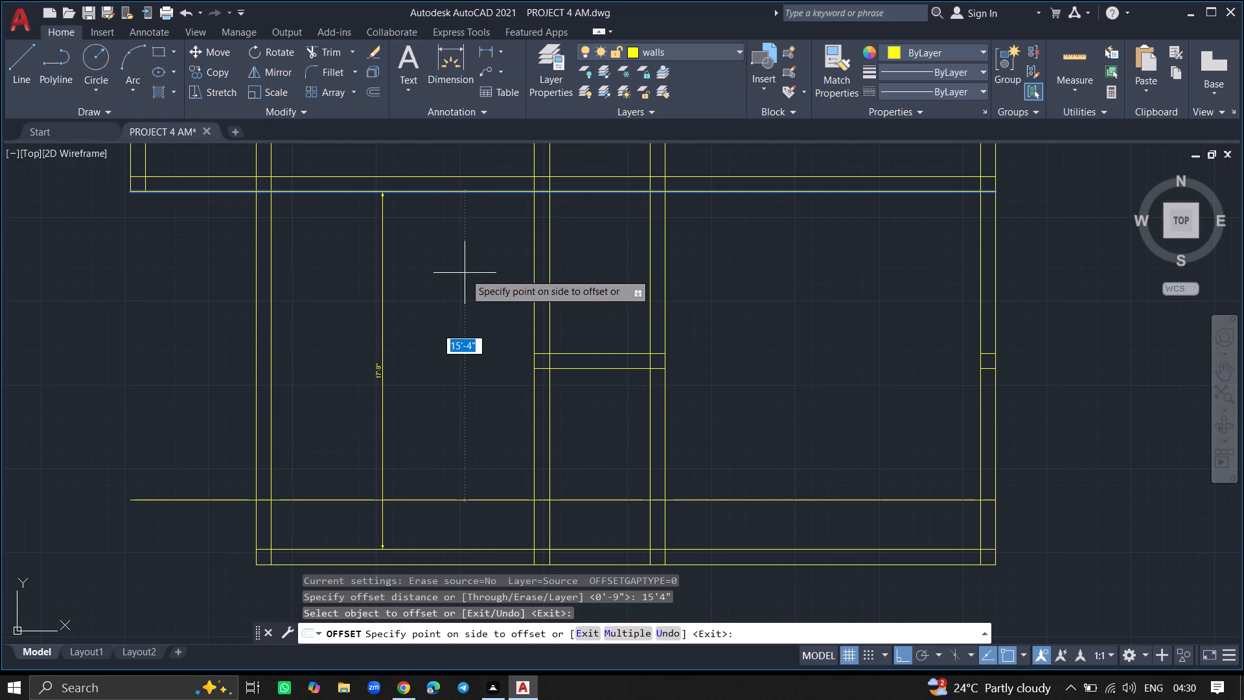
pyautogui.click(465, 273)
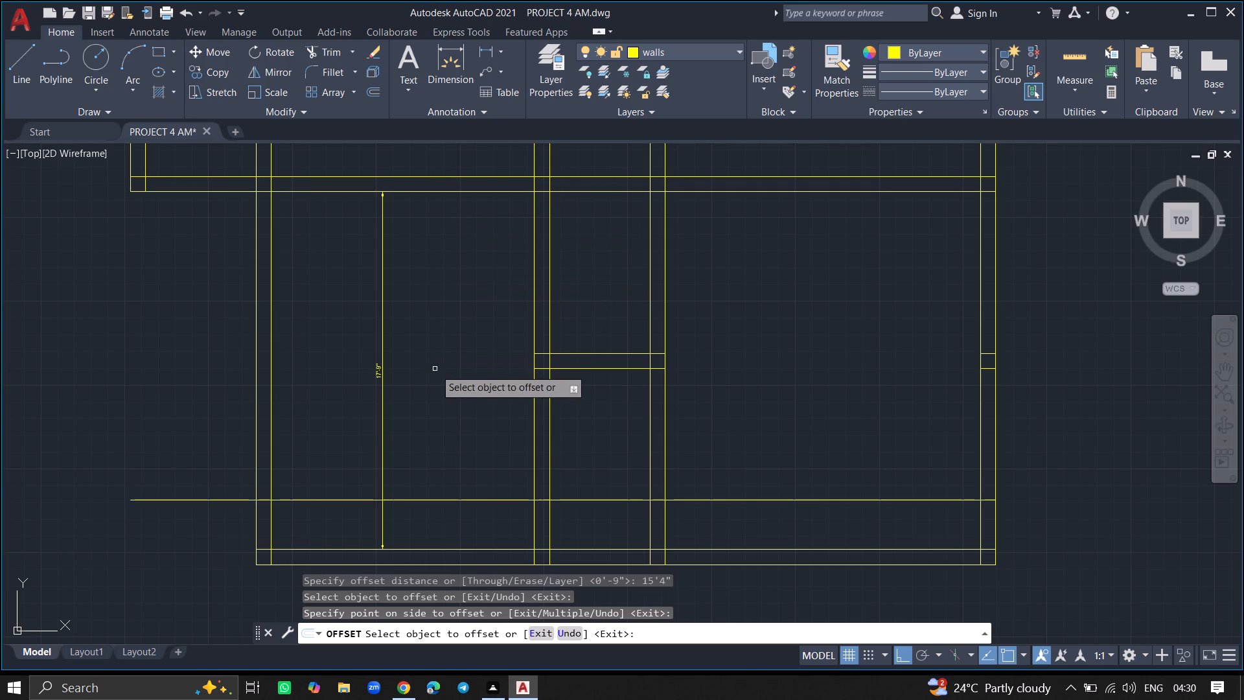
pyautogui.press('Return')
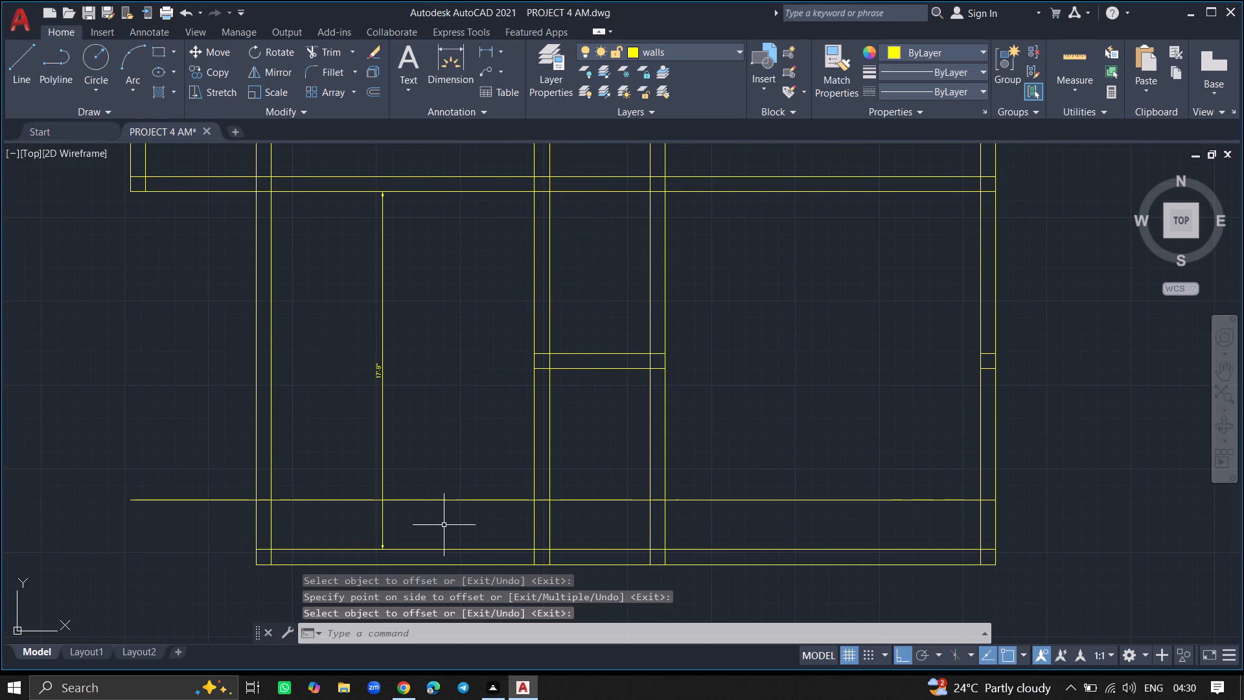
# Offset the new horizontal line 9" downward to give the new lower wall its thickness.
pyautogui.keyDown('ctrl'); pyautogui.scroll(2, 444, 525); pyautogui.keyUp('ctrl')
pyautogui.write('OFFSET')
pyautogui.press('Return')
pyautogui.press('9')
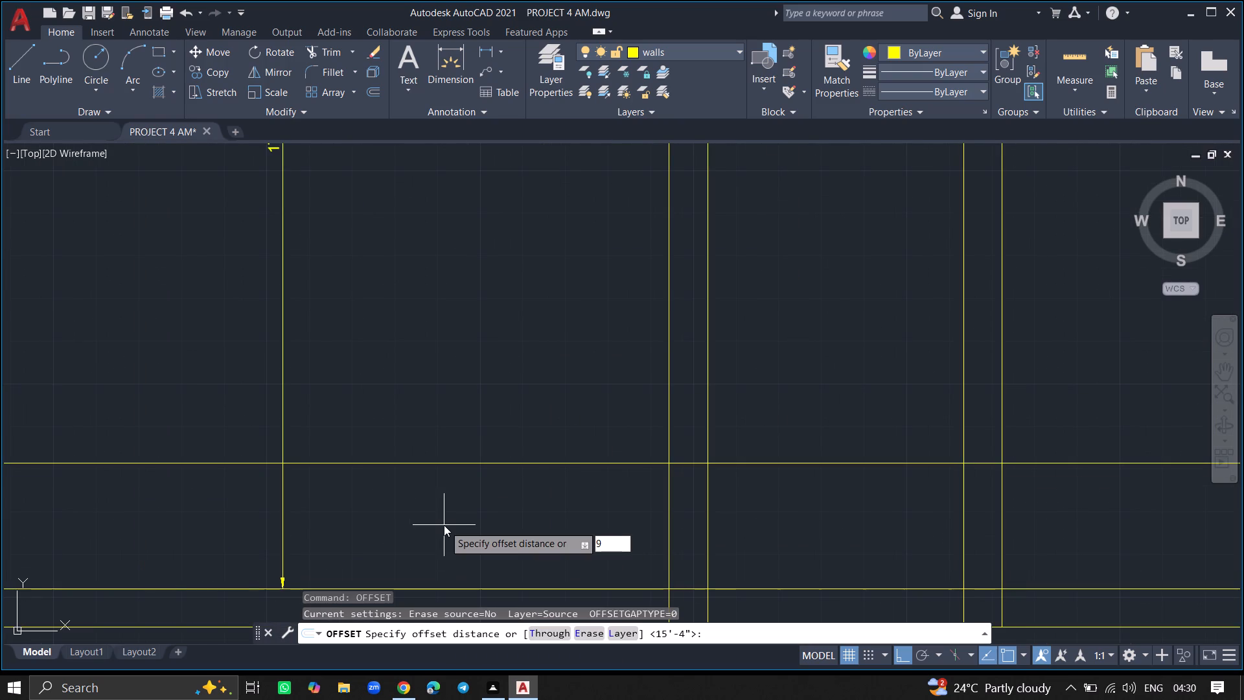
pyautogui.hotkey('shift', '"')
pyautogui.press('Return')
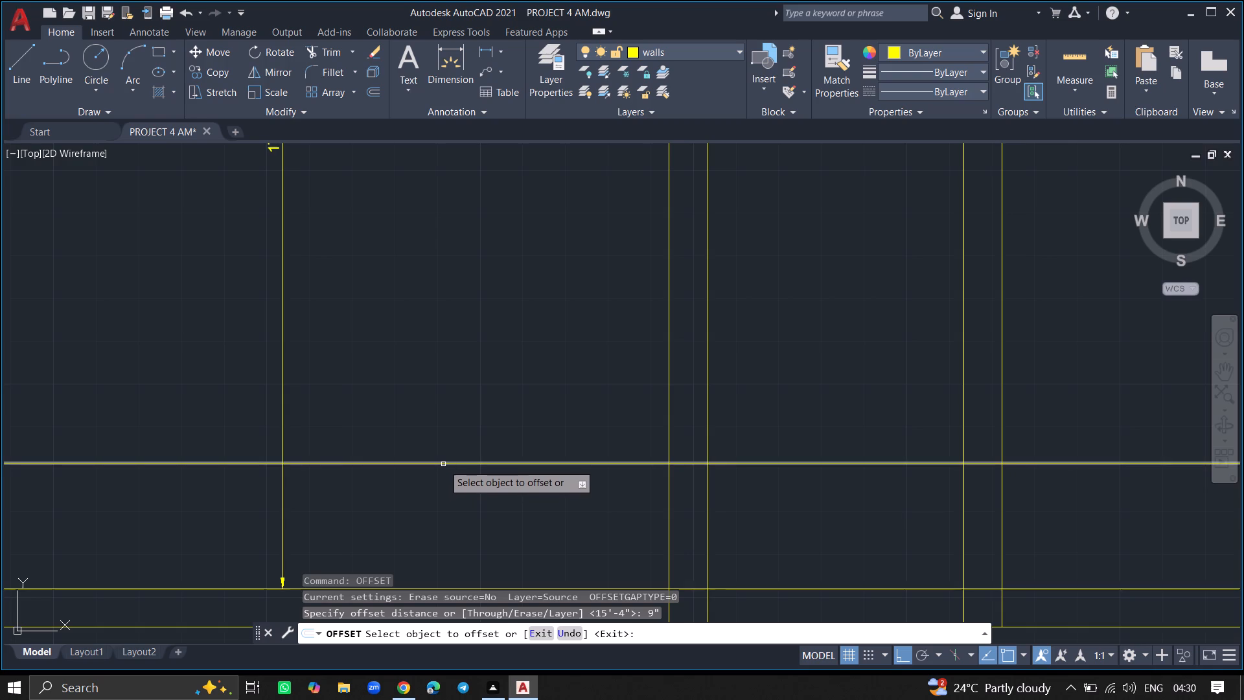
pyautogui.moveTo(443, 464); pyautogui.dragTo(443, 491)
pyautogui.click(443, 491)
pyautogui.press('Return')
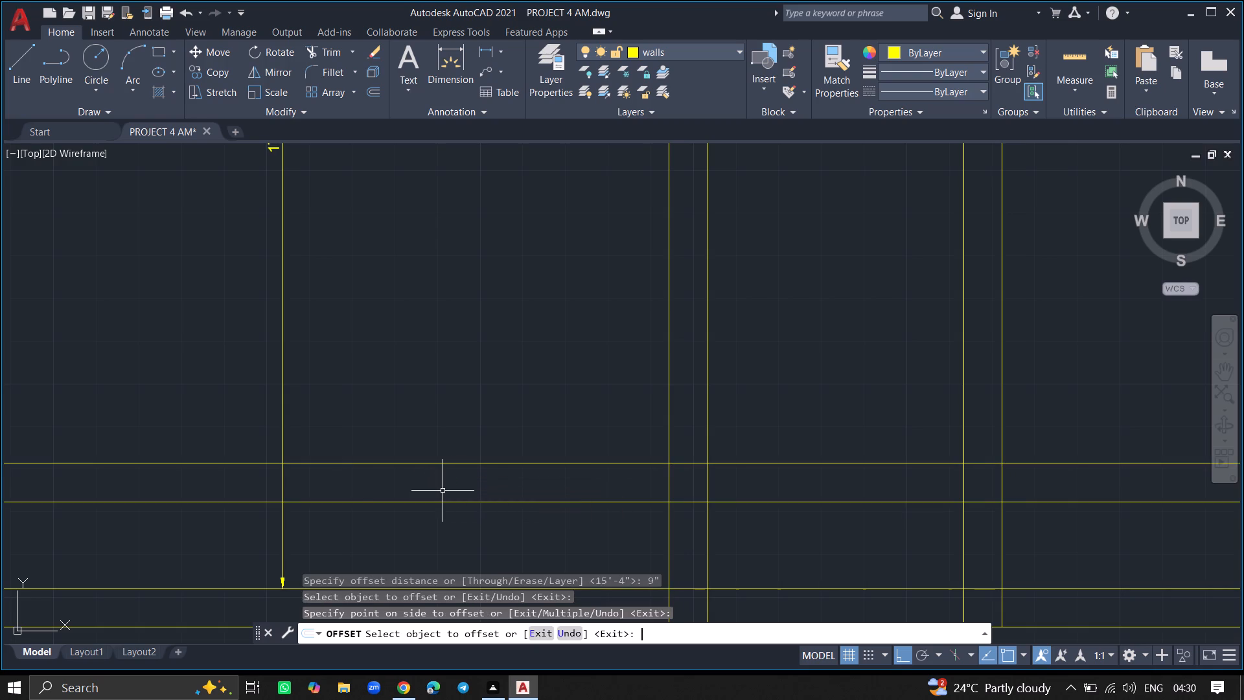
# Trim the overhanging left ends of both new lower wall lines back to the left outer wall's outer line.
pyautogui.keyDown('ctrl'); pyautogui.scroll(-4, 443, 491); pyautogui.keyUp('ctrl')
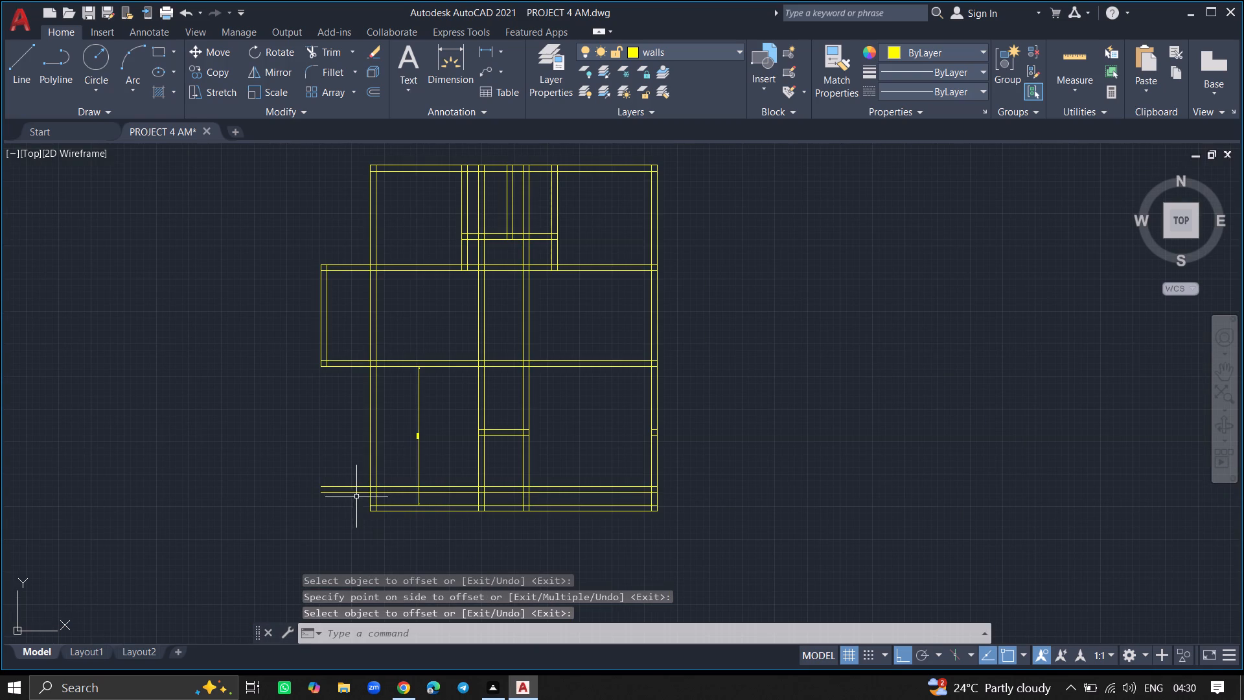
pyautogui.keyDown('ctrl'); pyautogui.scroll(3, 357, 491); pyautogui.keyUp('ctrl')
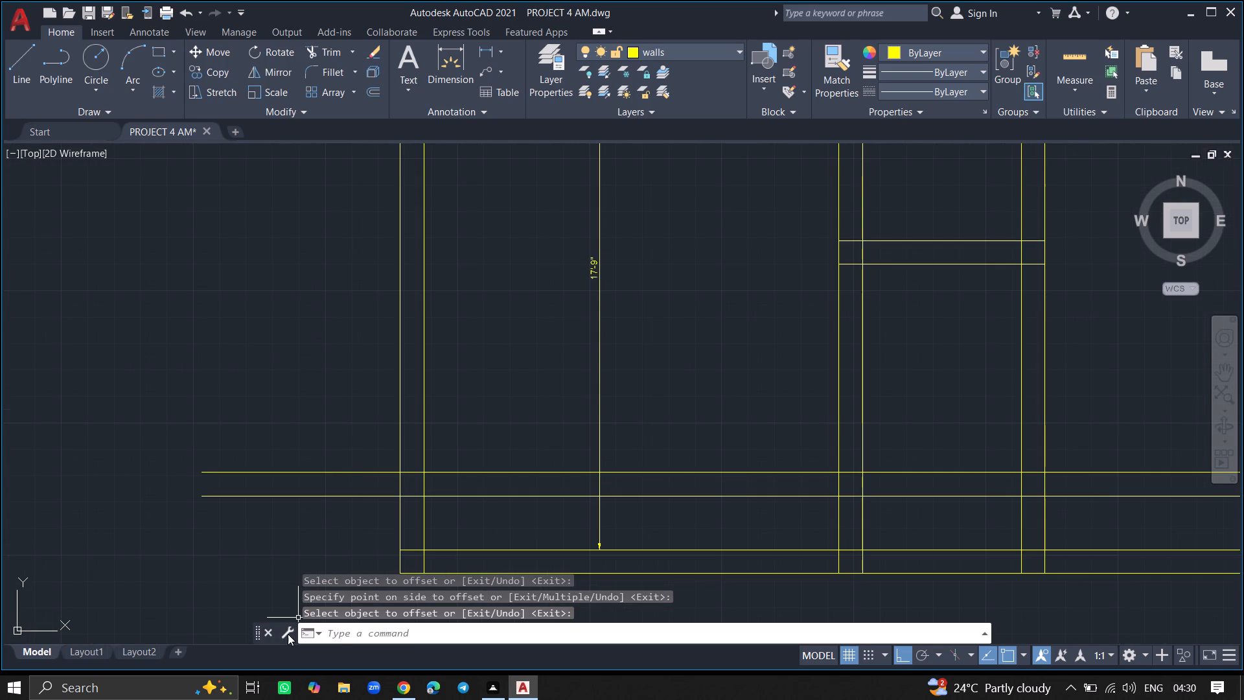
pyautogui.write('TRIM')
pyautogui.press('Return')
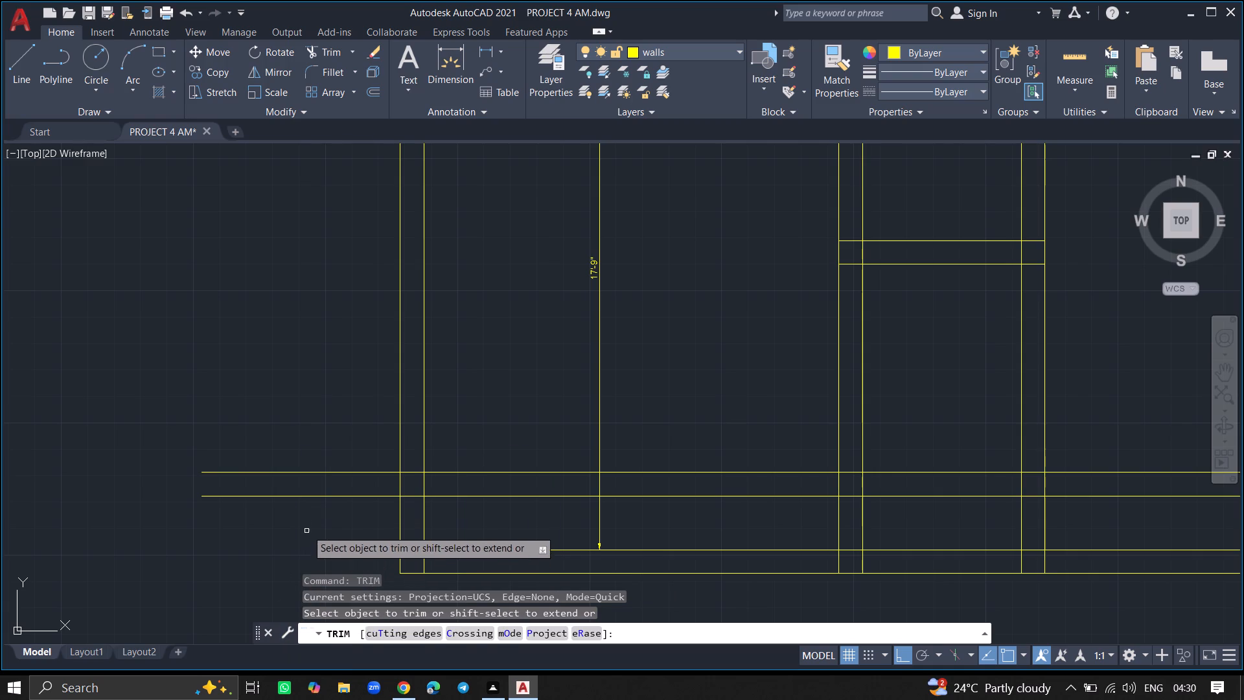
pyautogui.click(303, 496)
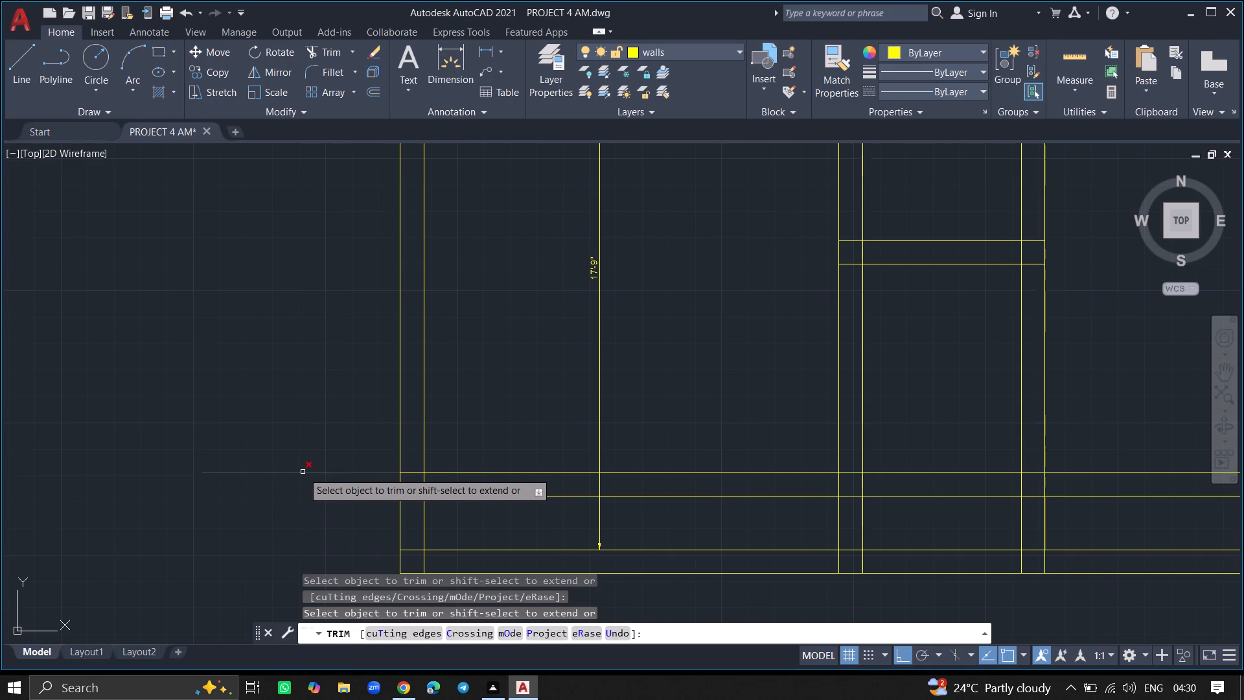
pyautogui.click(303, 472)
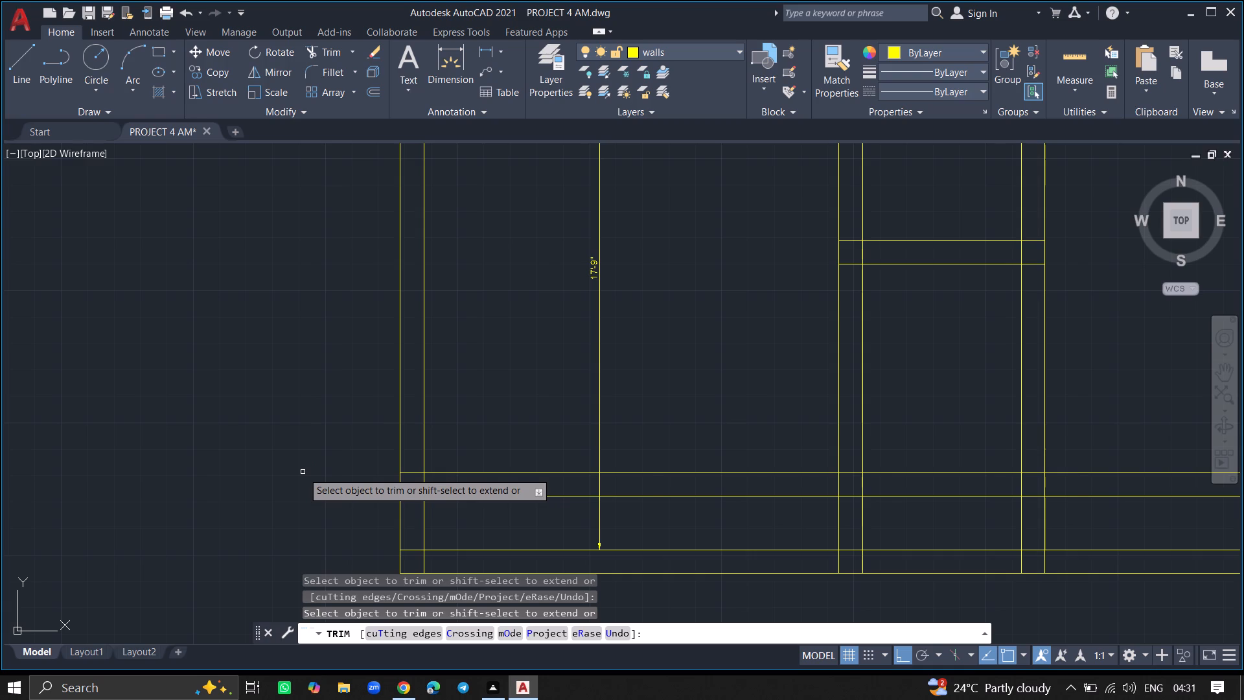
# Trim the left outer wall's inner line and the old bottom wall's inner line below the new wall, up to the left partition.
pyautogui.keyDown('ctrl'); pyautogui.scroll(-3, 303, 472); pyautogui.keyUp('ctrl')
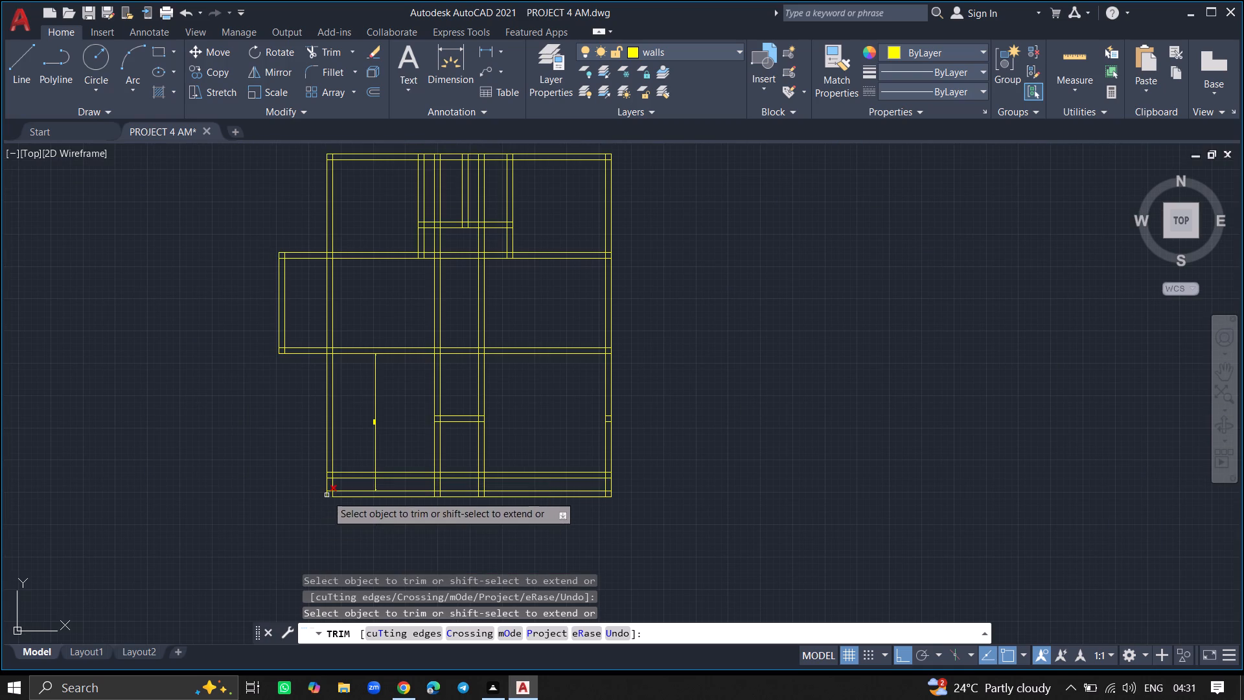
pyautogui.keyDown('ctrl'); pyautogui.scroll(4, 328, 493); pyautogui.keyUp('ctrl')
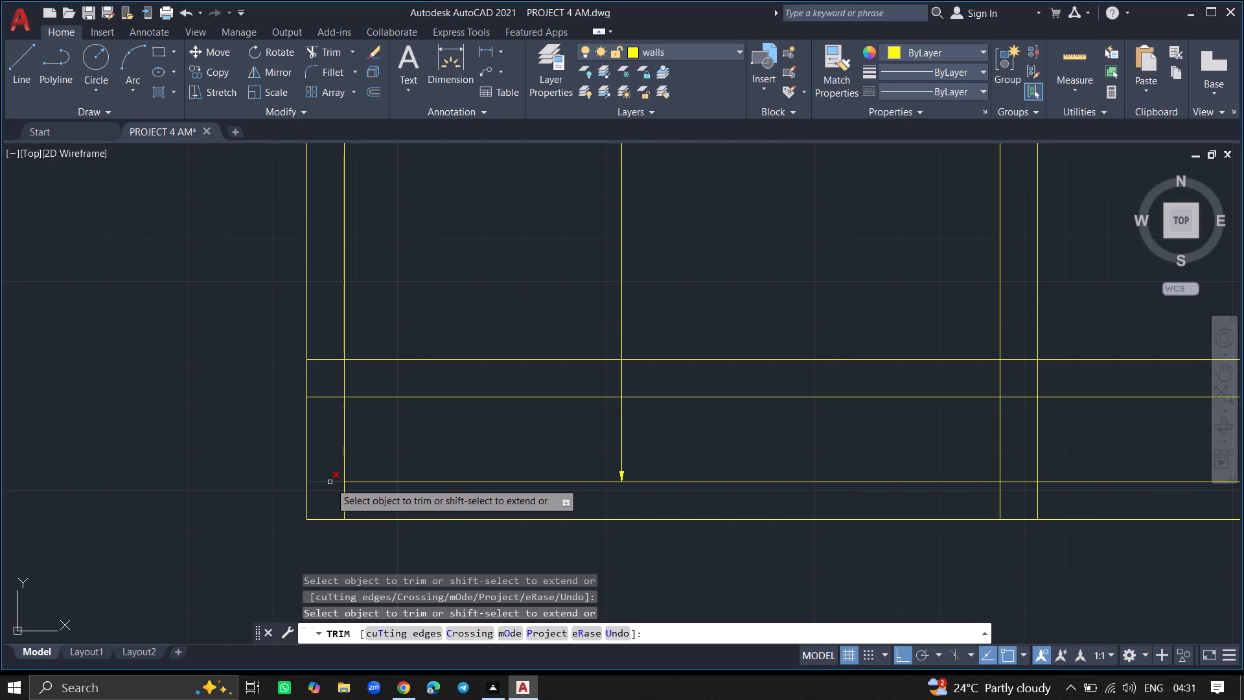
pyautogui.click(330, 482)
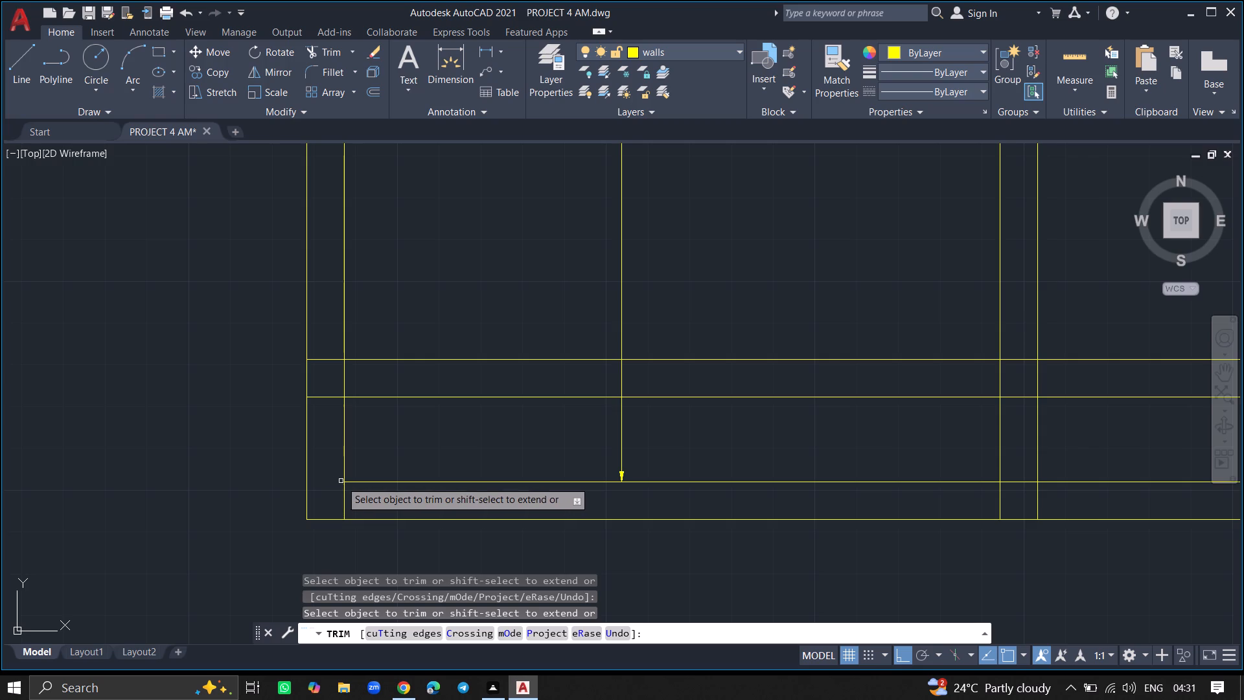
pyautogui.click(343, 484)
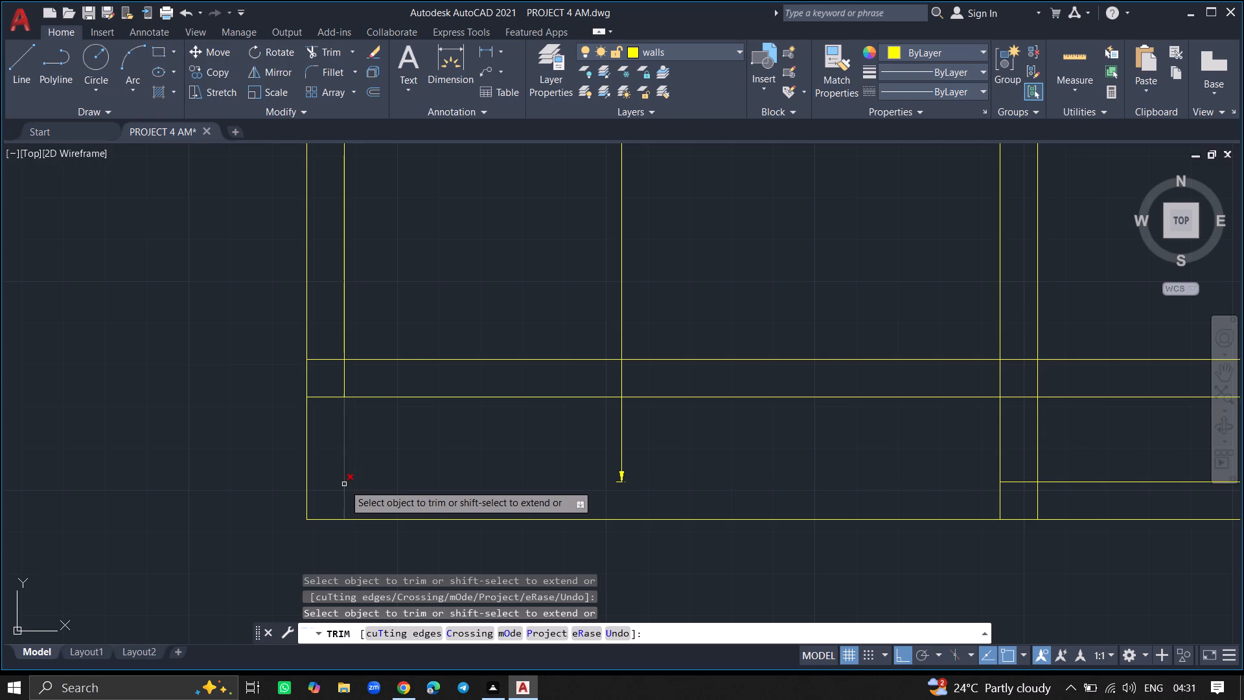
pyautogui.click(344, 485)
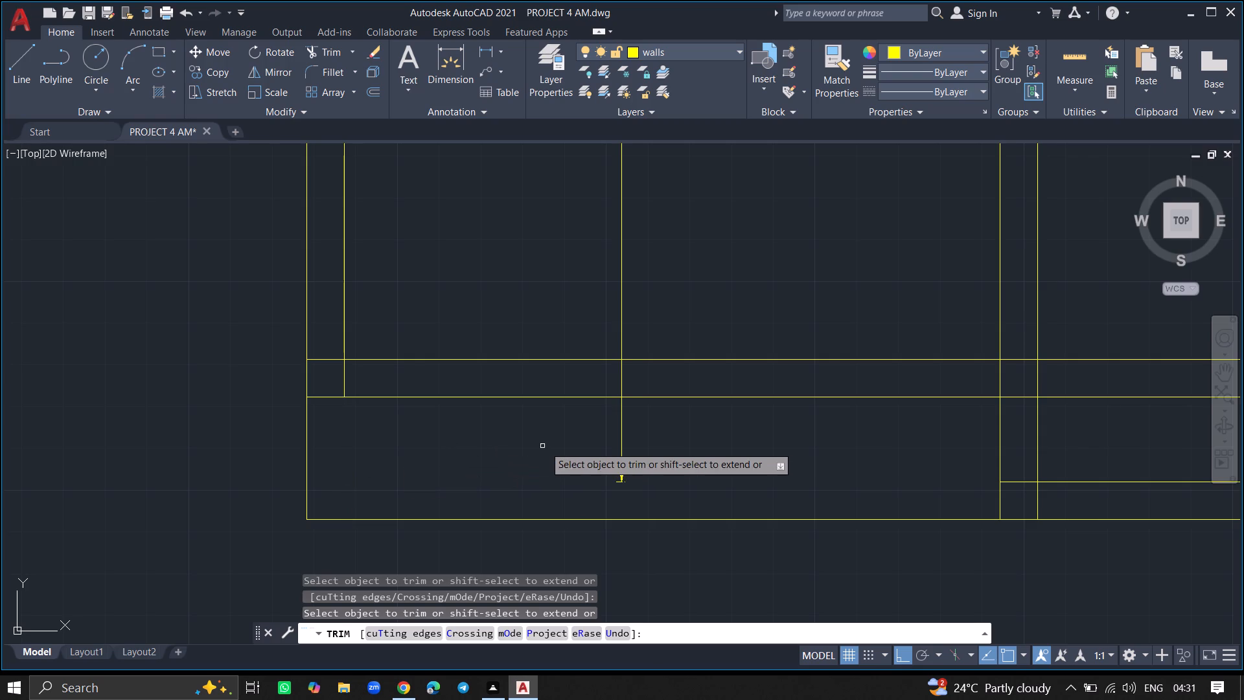
# Remove the vertical dimension from the lower left room using Trim.
pyautogui.click(623, 446)
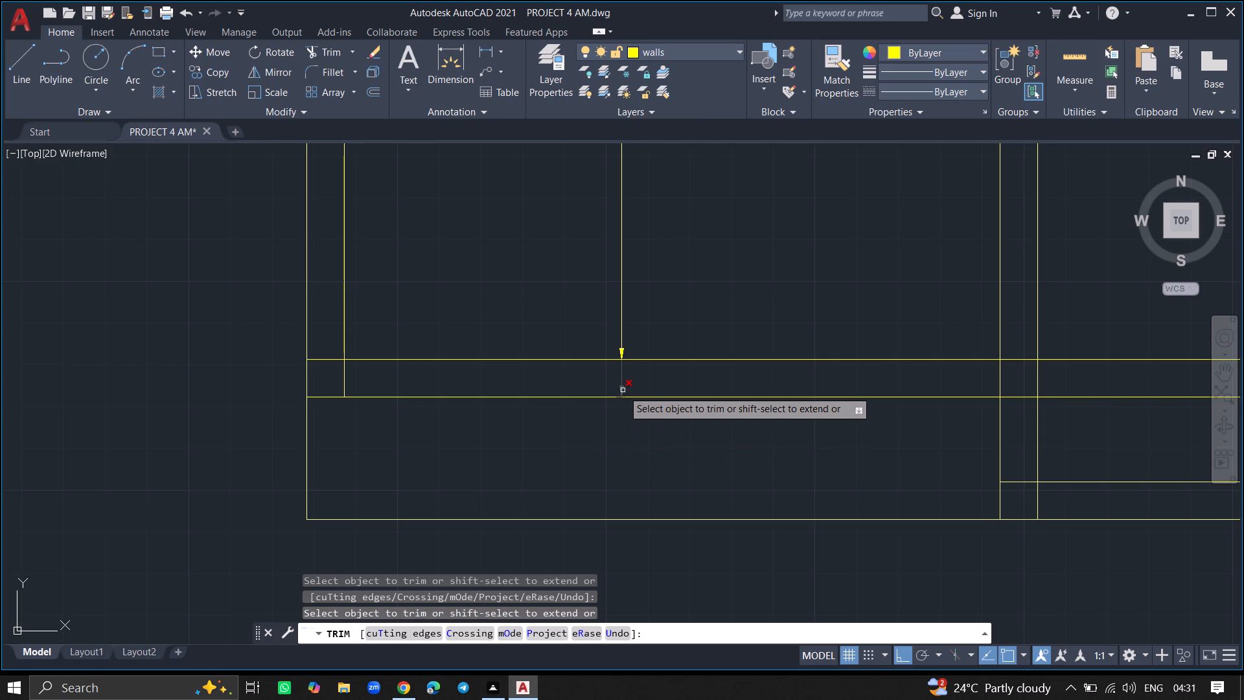
pyautogui.click(623, 390)
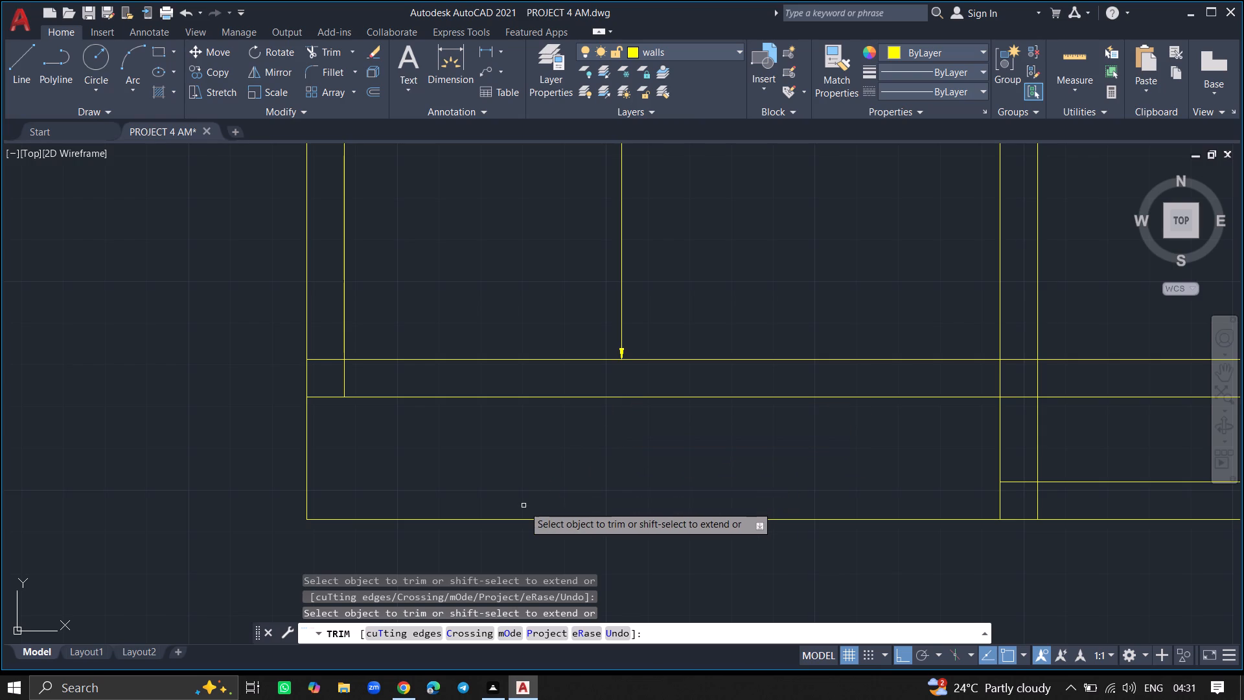
pyautogui.keyDown('ctrl'); pyautogui.scroll(-2, 524, 506); pyautogui.keyUp('ctrl')
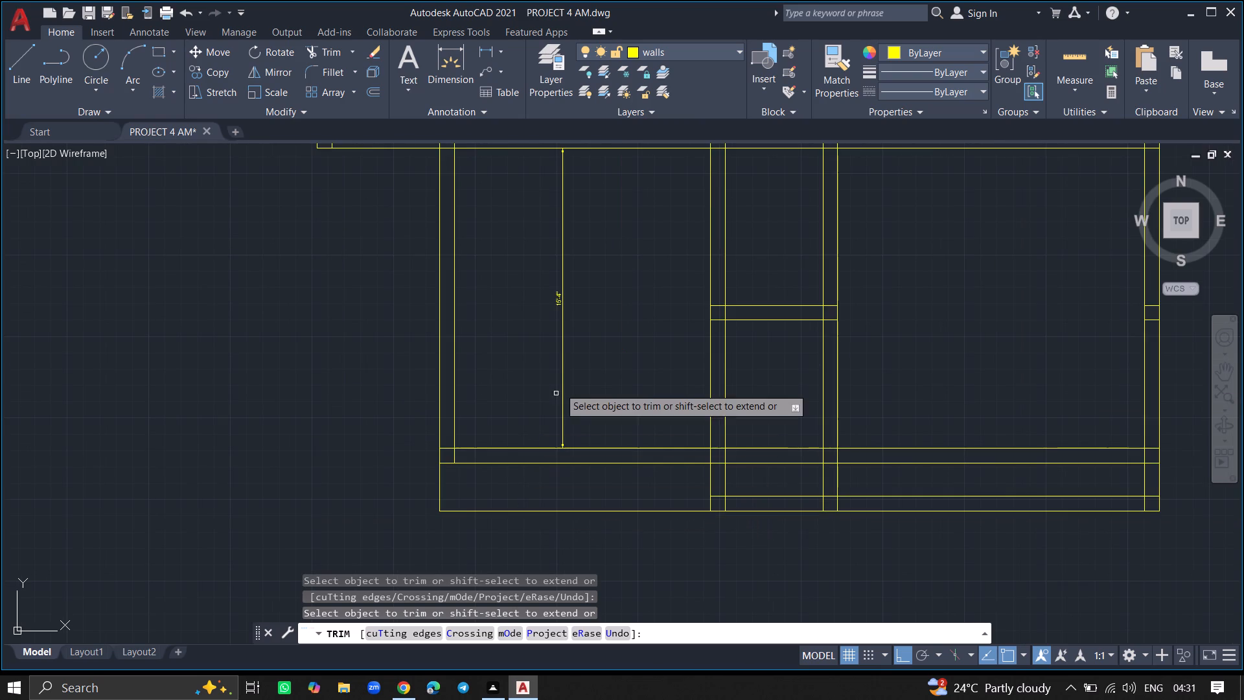
pyautogui.keyDown('ctrl'); pyautogui.scroll(2, 581, 274); pyautogui.keyUp('ctrl')
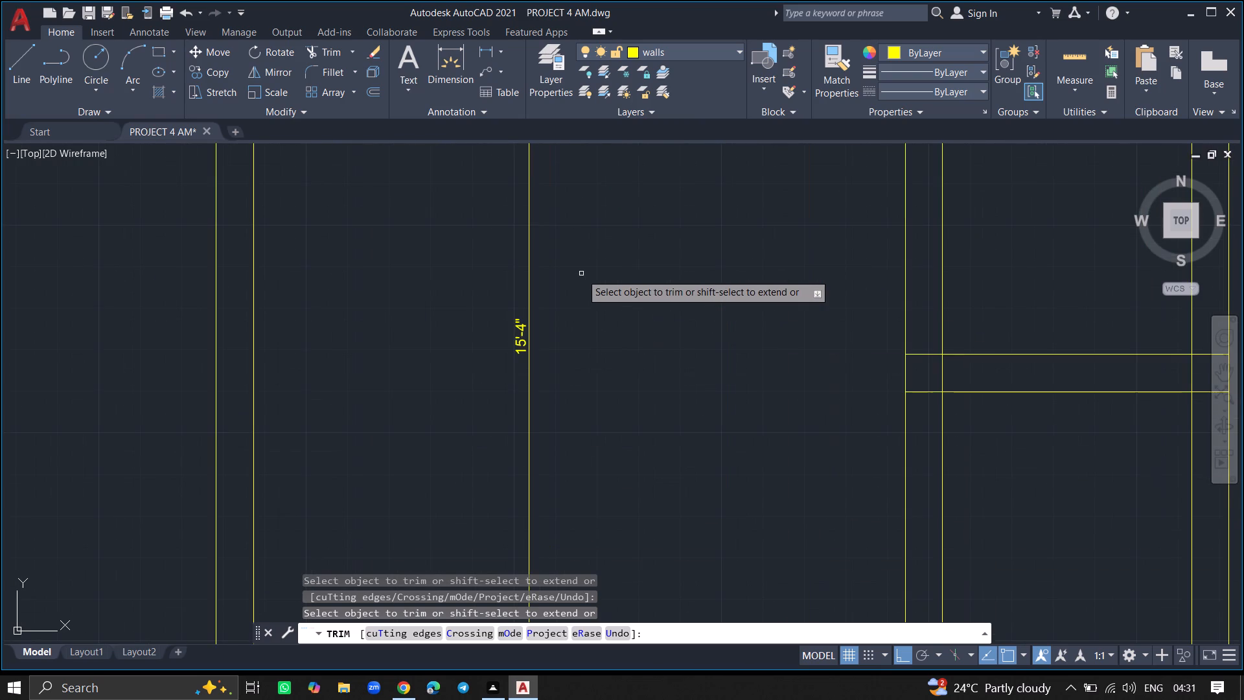
pyautogui.click(527, 301)
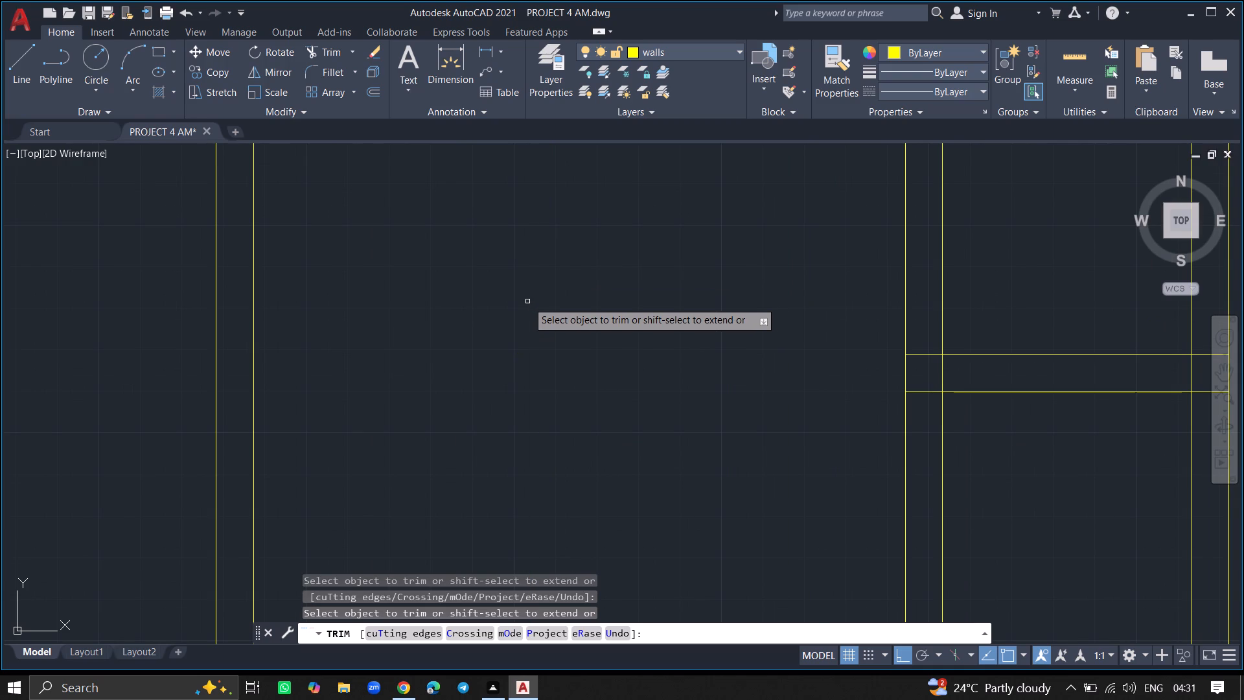
# Trim away the left outer wall's outer line below the new wall and the old bottom line up to the left partition.
pyautogui.keyDown('ctrl'); pyautogui.scroll(-1, 527, 301); pyautogui.keyUp('ctrl')
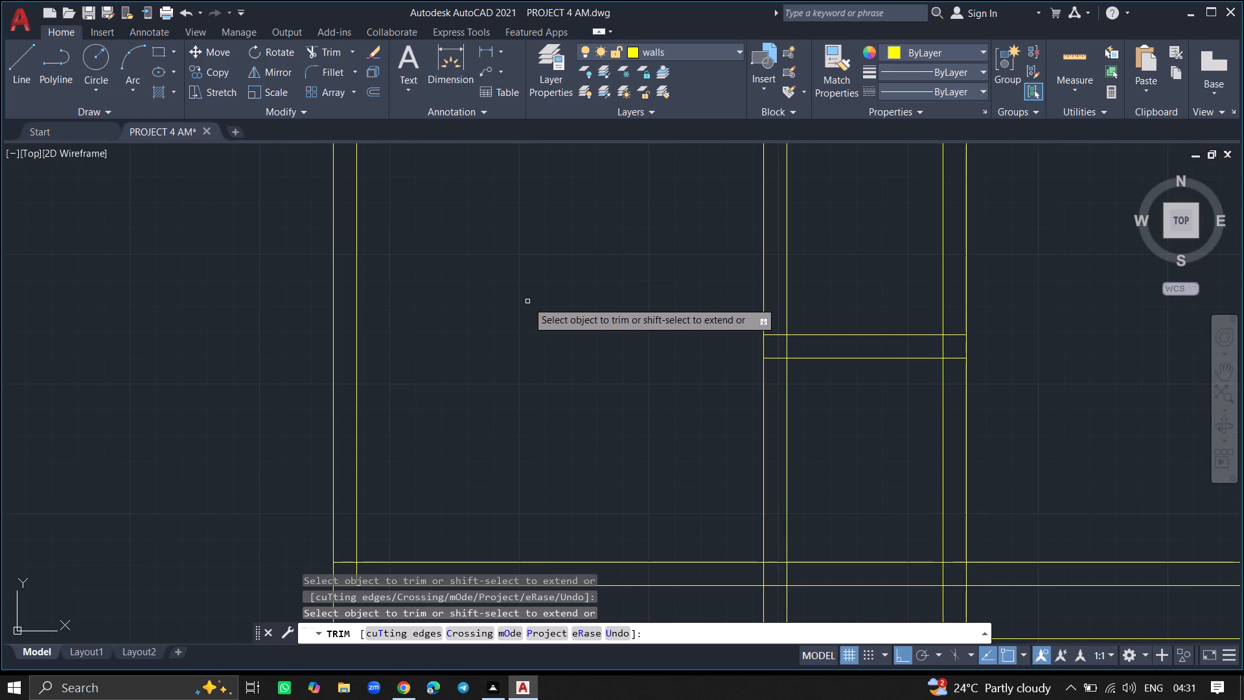
pyautogui.keyDown('ctrl'); pyautogui.scroll(-4, 527, 301); pyautogui.keyUp('ctrl')
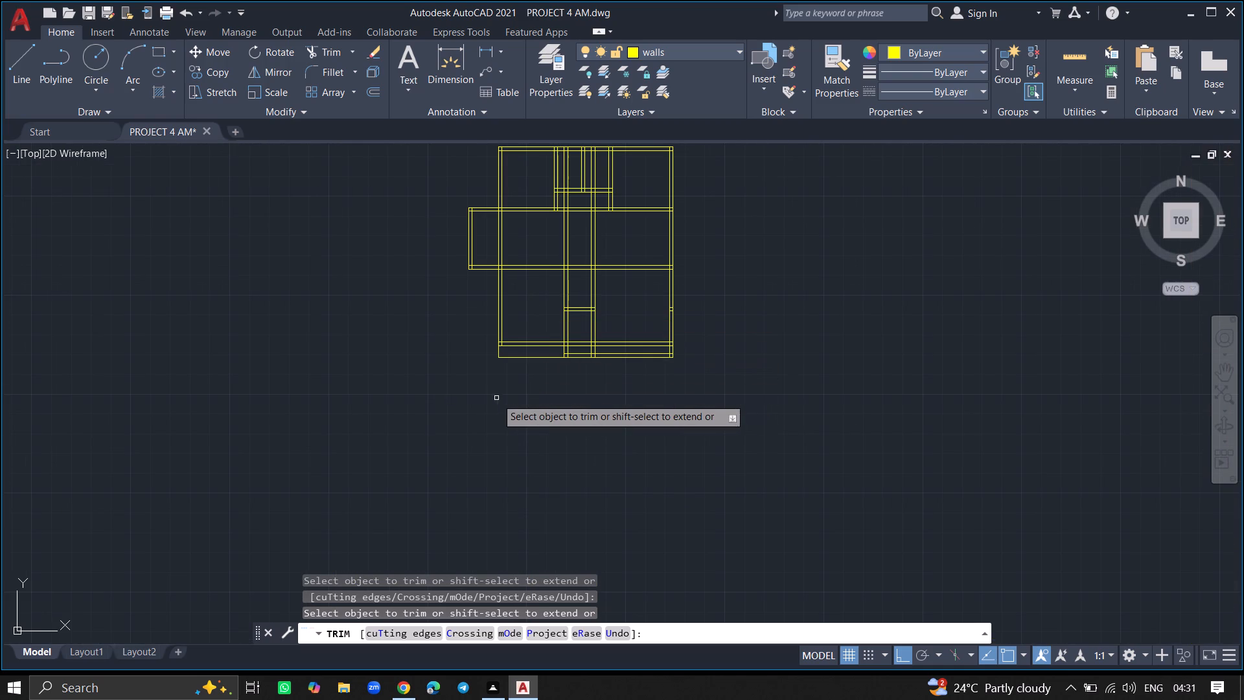
pyautogui.keyDown('ctrl'); pyautogui.scroll(4, 486, 379); pyautogui.keyUp('ctrl')
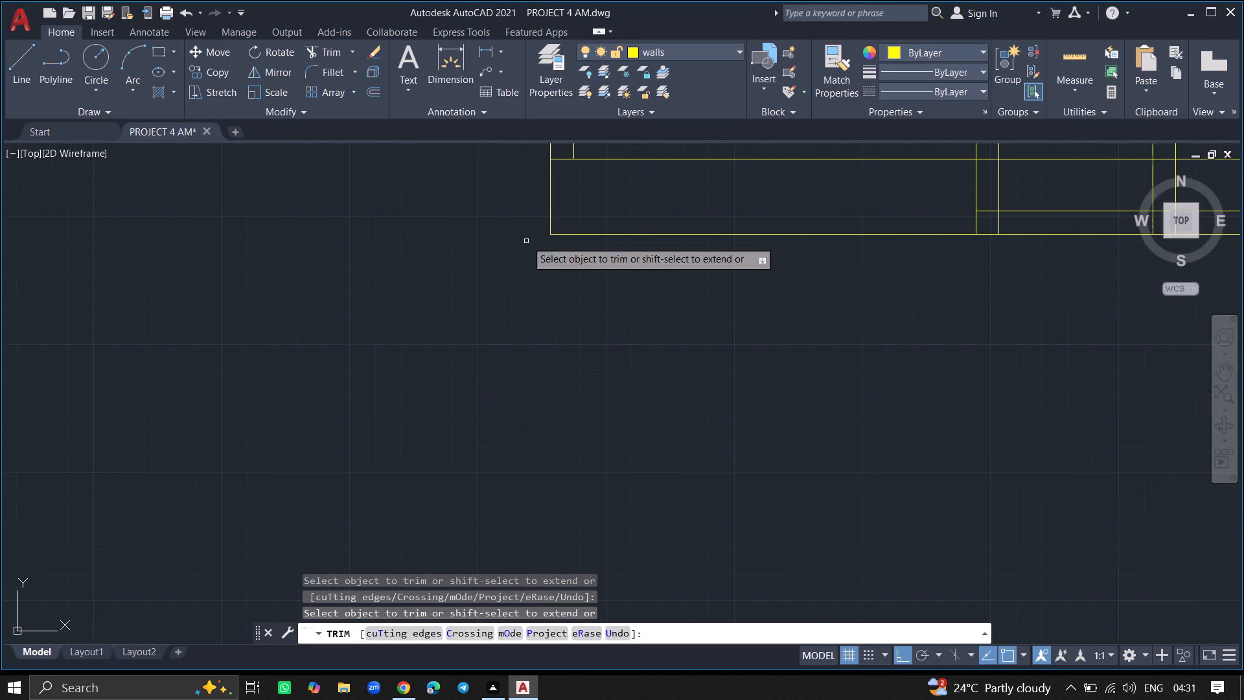
pyautogui.click(550, 217)
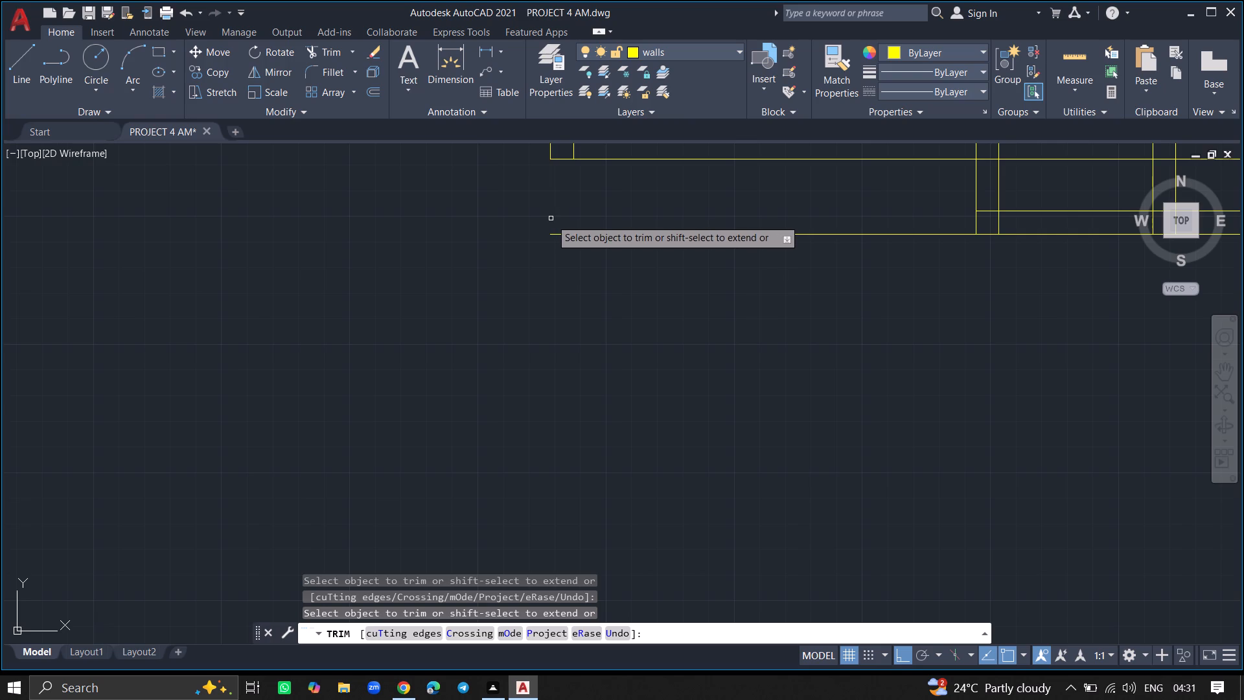
pyautogui.click(557, 235)
# Trim the old bottom wall lines between the two partitions, the right partition's lower ends, and the outer bottom line to the right outer wall.
pyautogui.keyDown('ctrl'); pyautogui.scroll(-1, 557, 235); pyautogui.keyUp('ctrl')
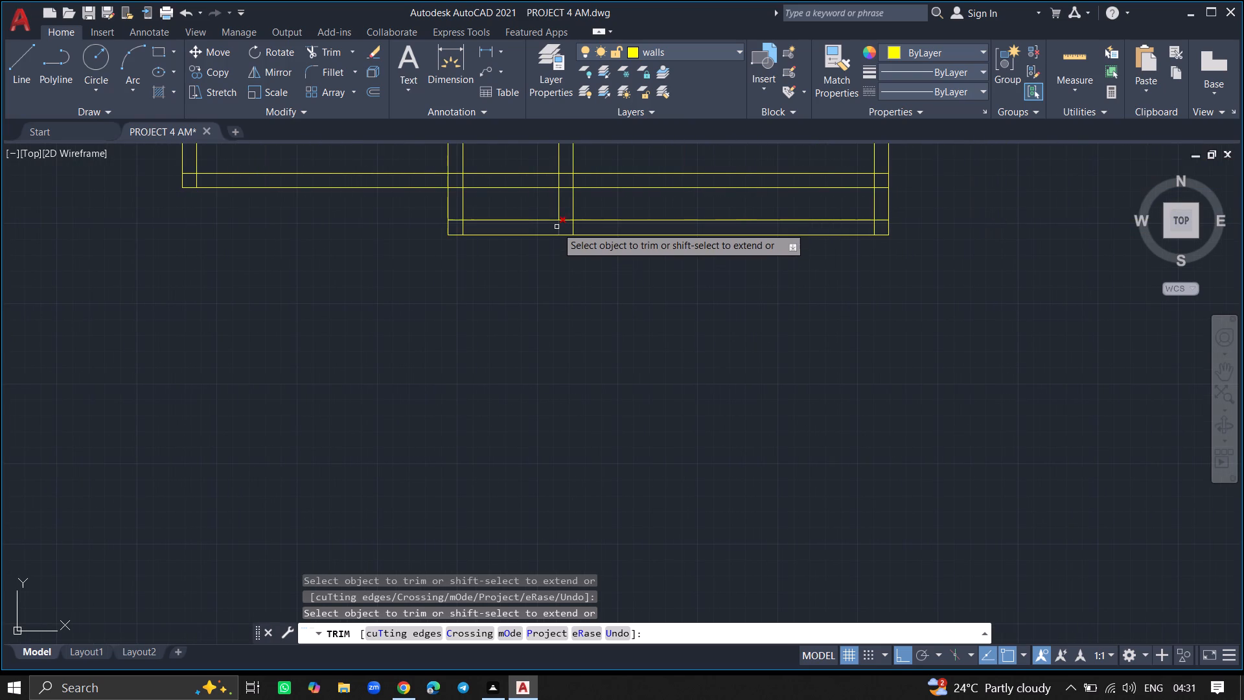
pyautogui.click(557, 227)
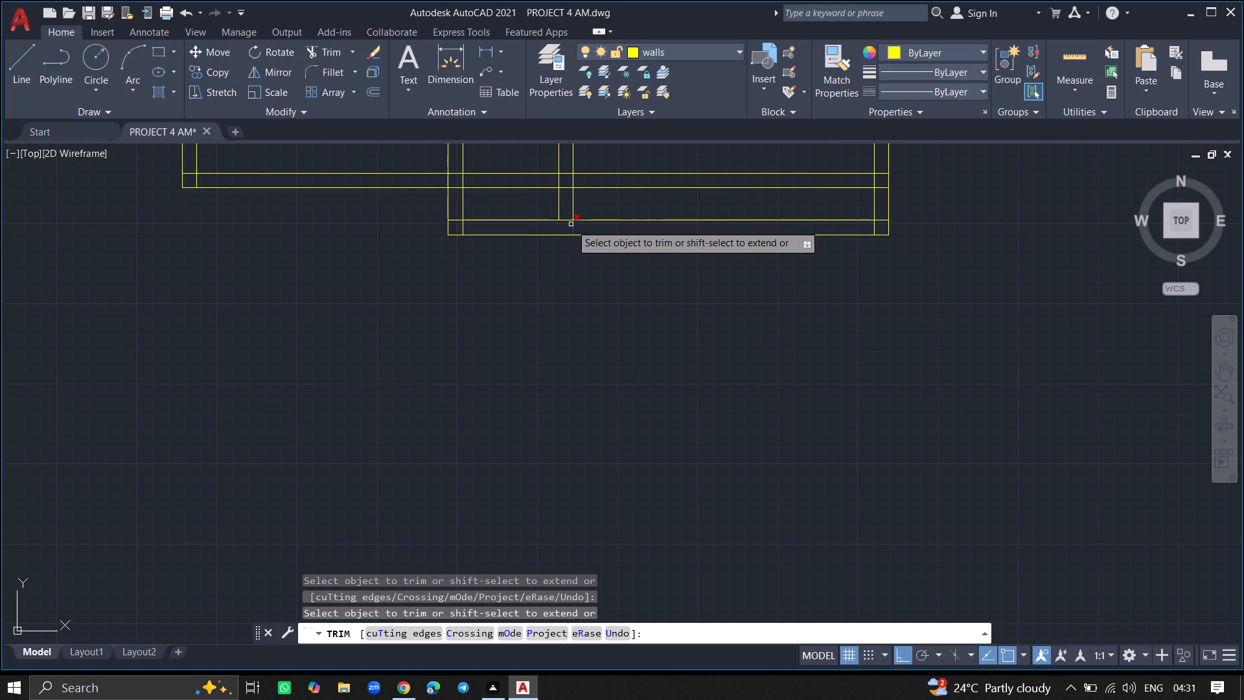
pyautogui.click(571, 224)
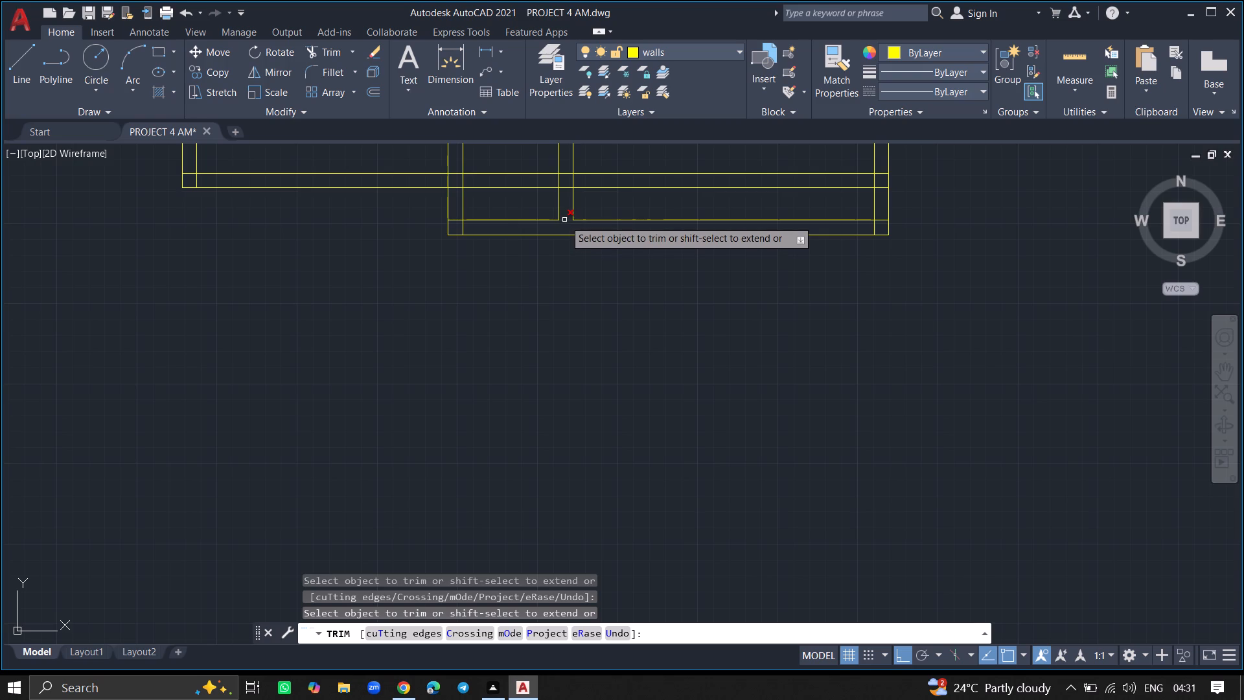
pyautogui.click(564, 220)
pyautogui.click(560, 216)
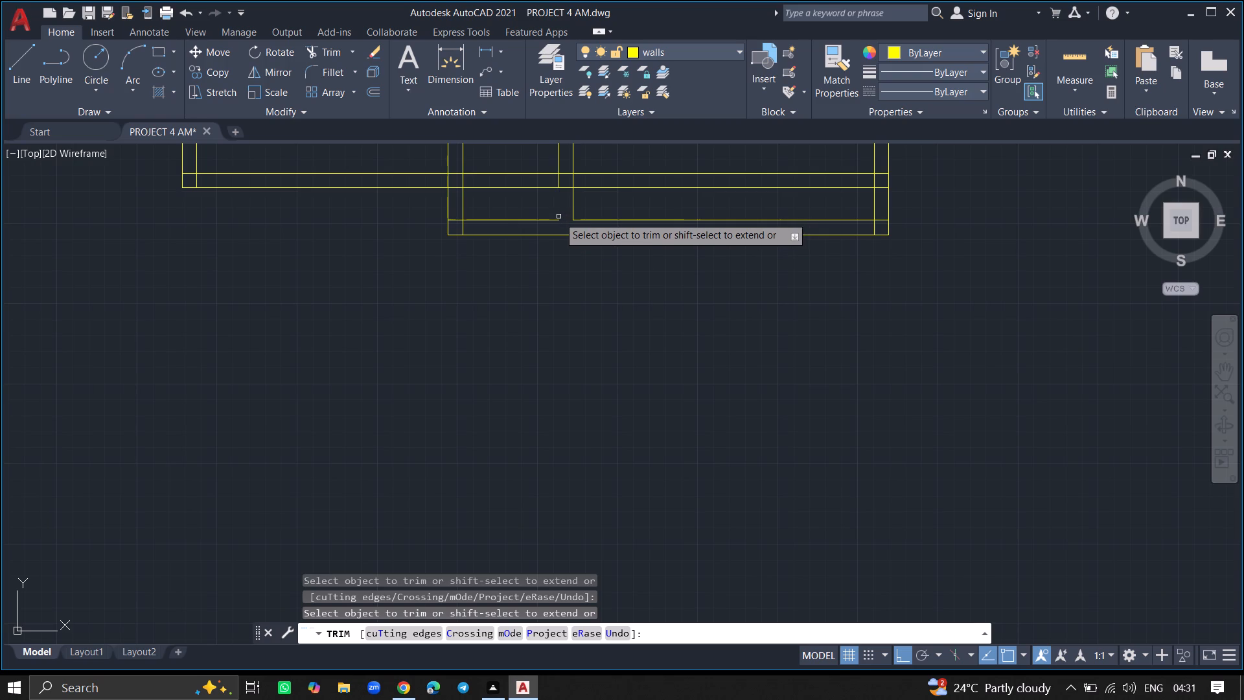
pyautogui.click(557, 219)
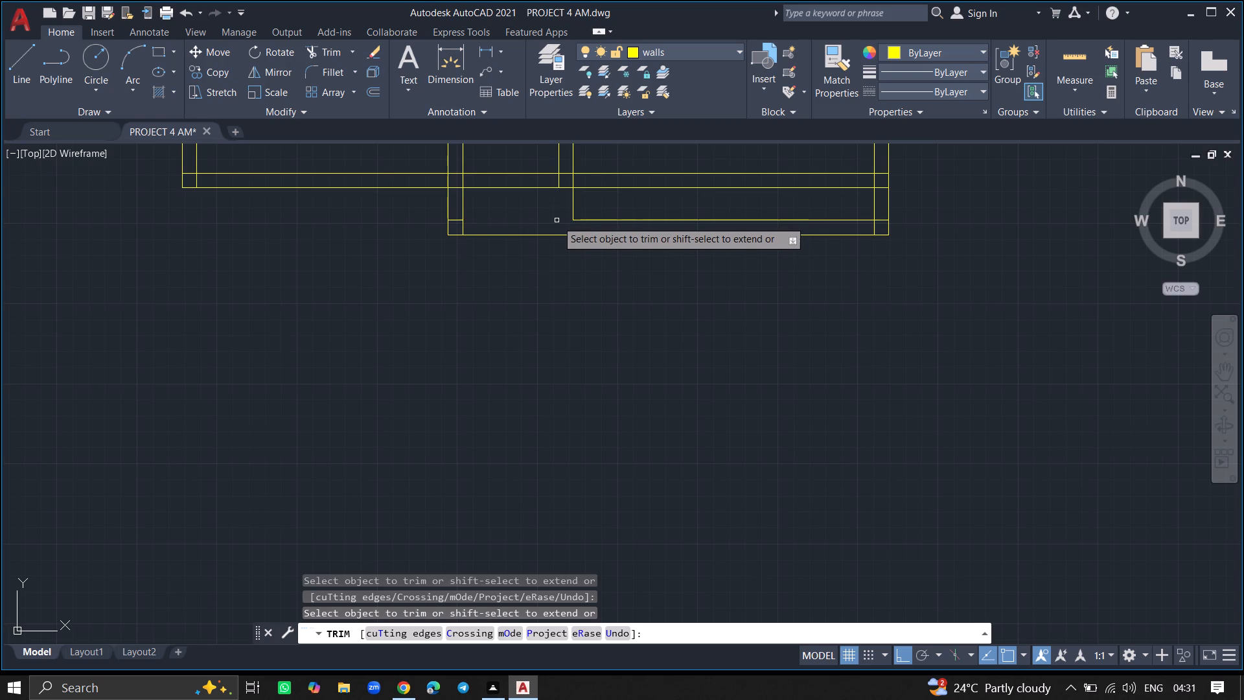
pyautogui.click(558, 233)
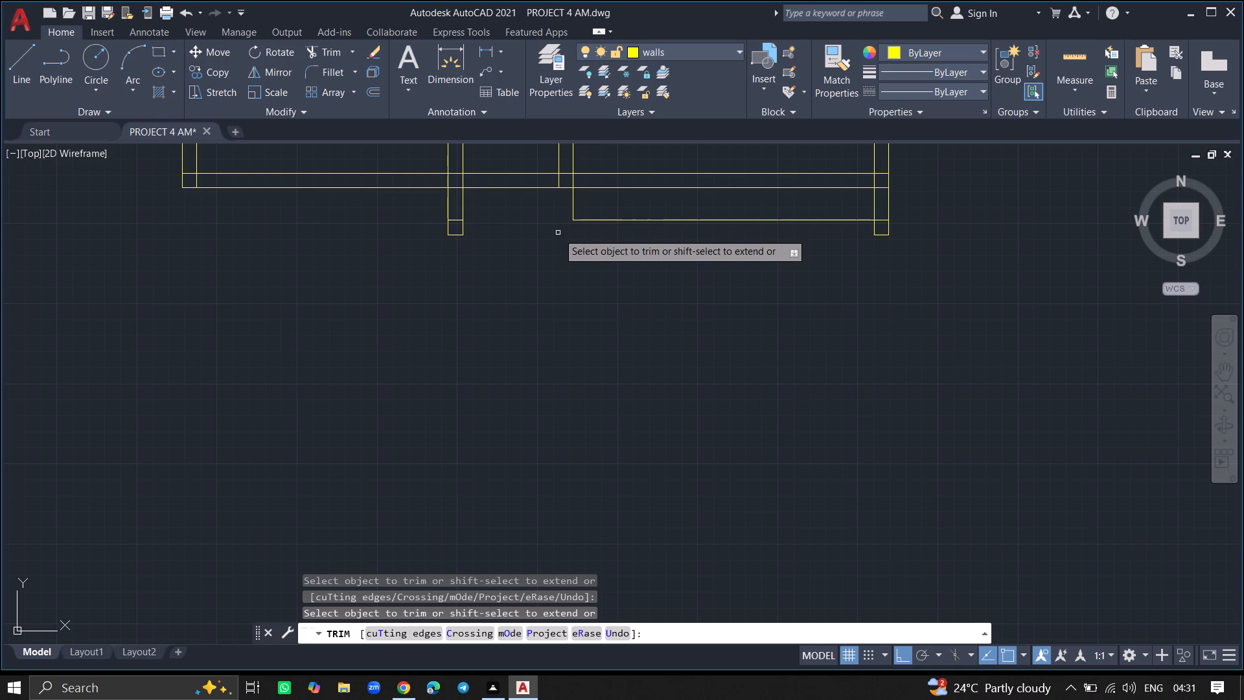
# Trim off the left partition wall's remaining lines below the new lower wall.
pyautogui.click(461, 227)
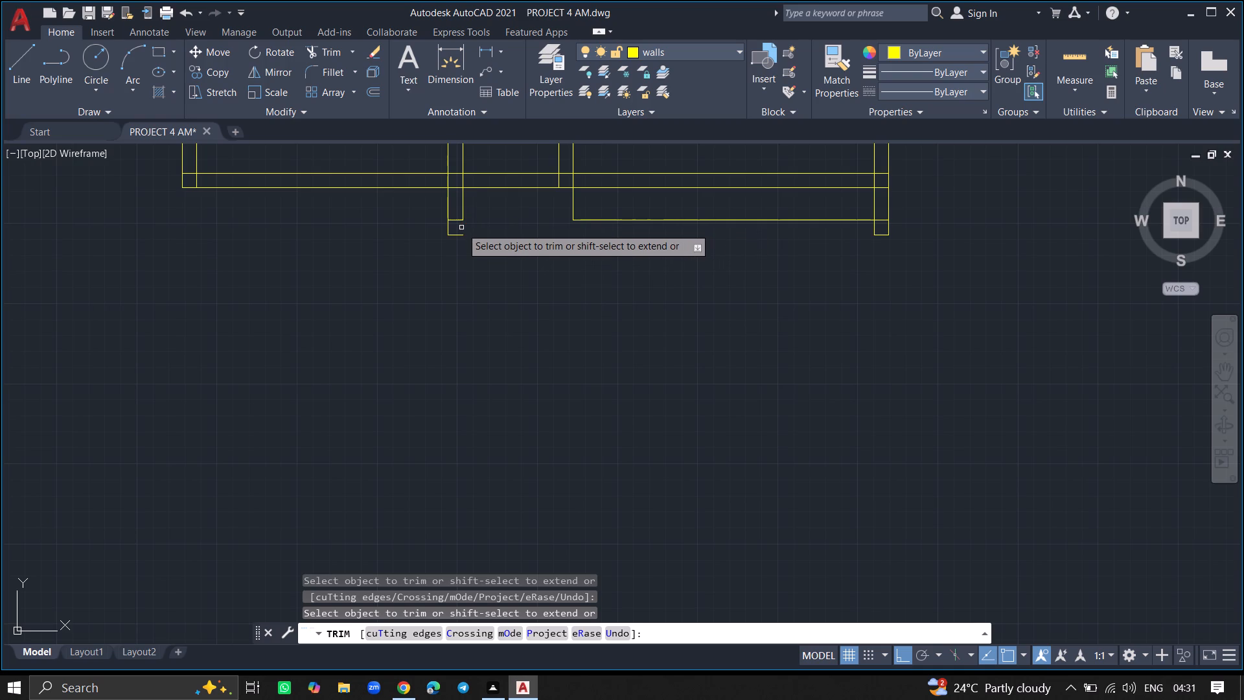
pyautogui.click(459, 221)
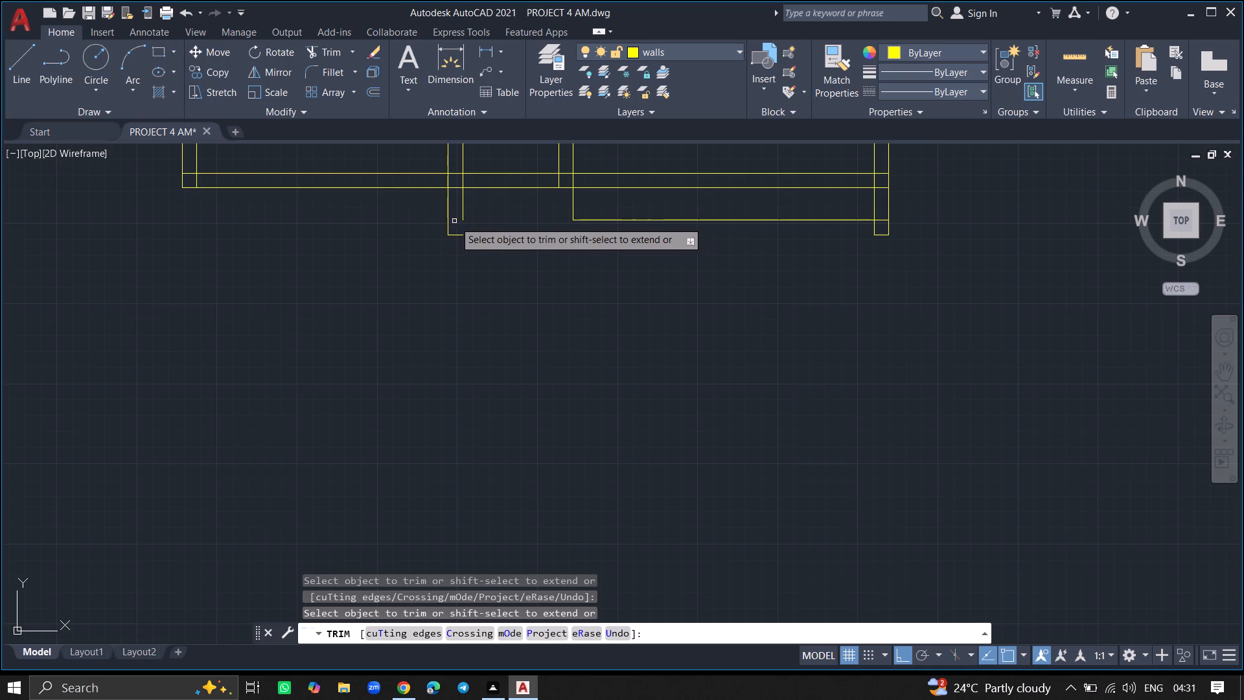
pyautogui.click(448, 222)
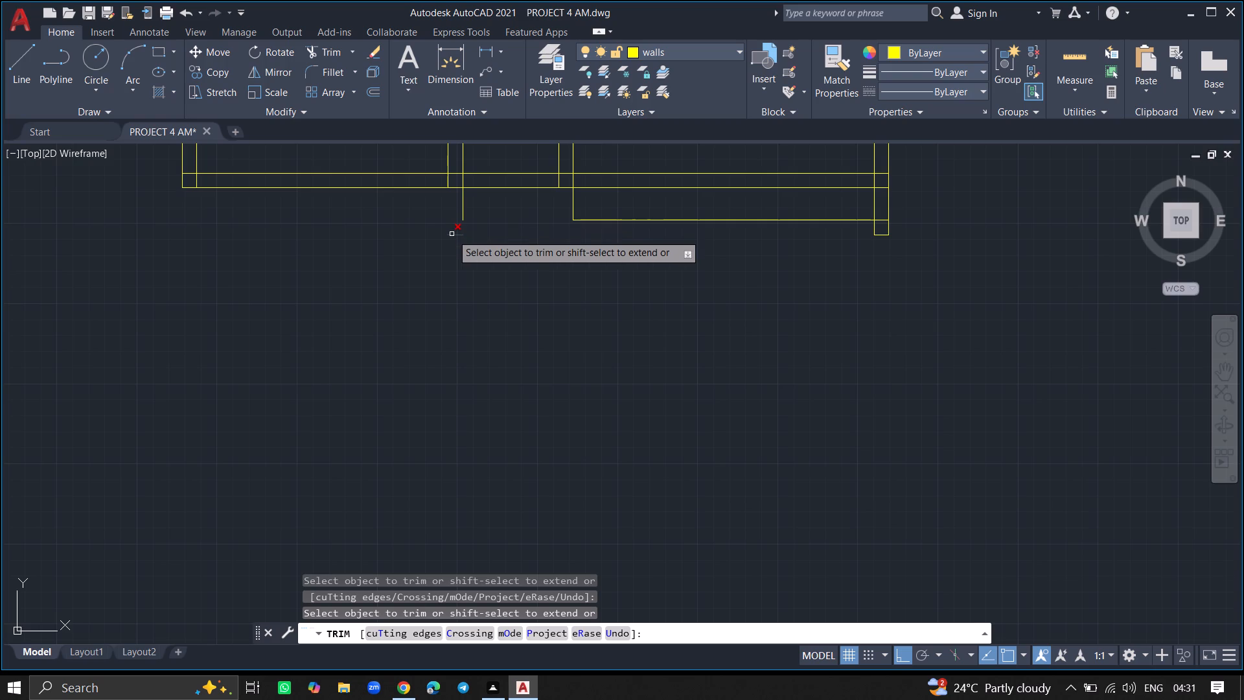
pyautogui.click(453, 235)
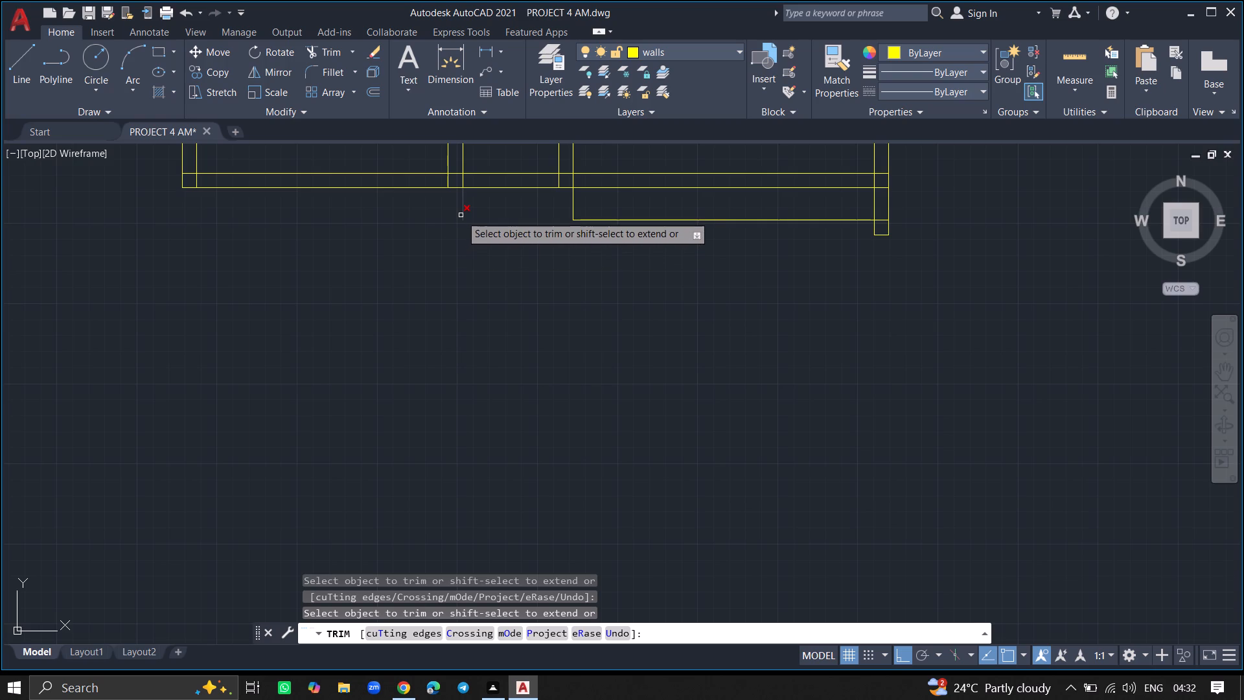
pyautogui.click(461, 215)
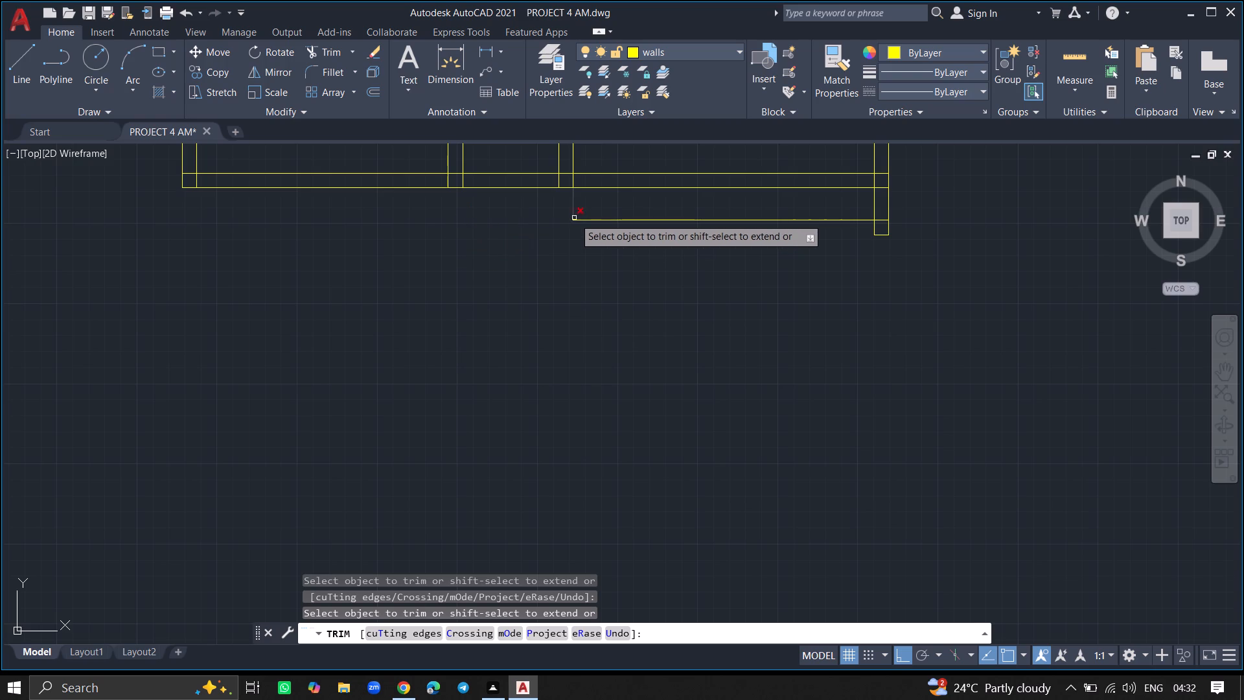
# Trim away the old bottom wall's inner line in the lower right room and the right partition's remaining line below the new wall.
pyautogui.click(576, 218)
pyautogui.click(569, 224)
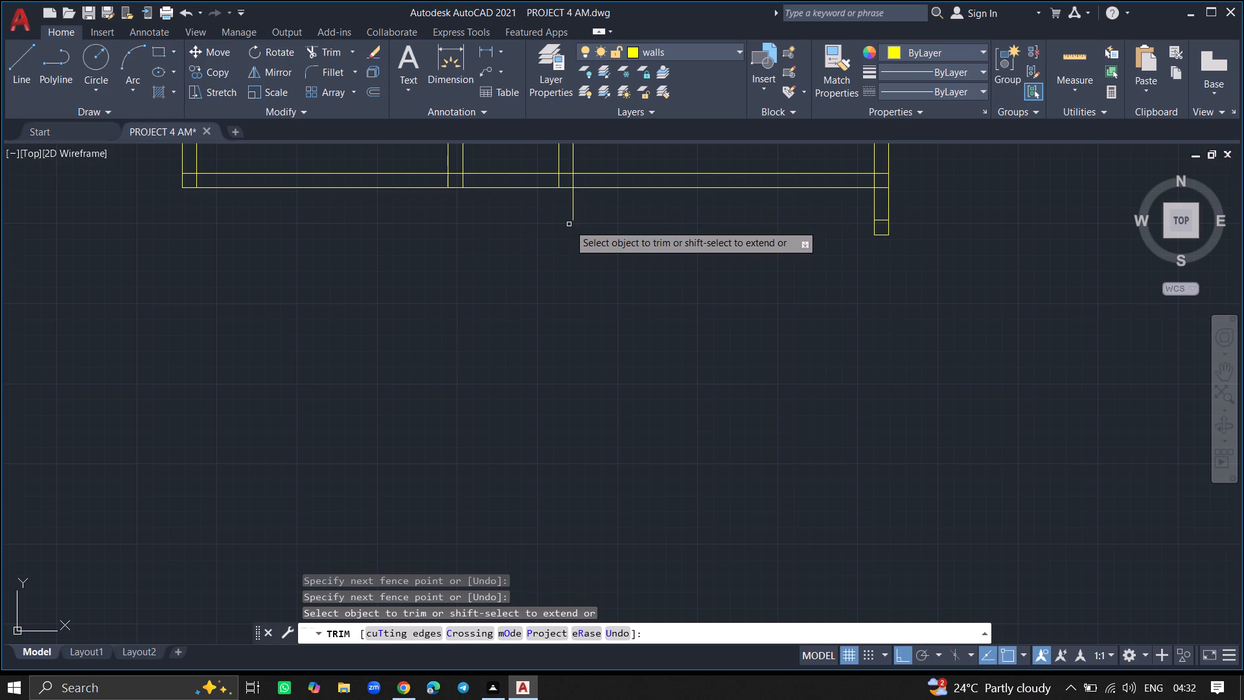
pyautogui.click(573, 220)
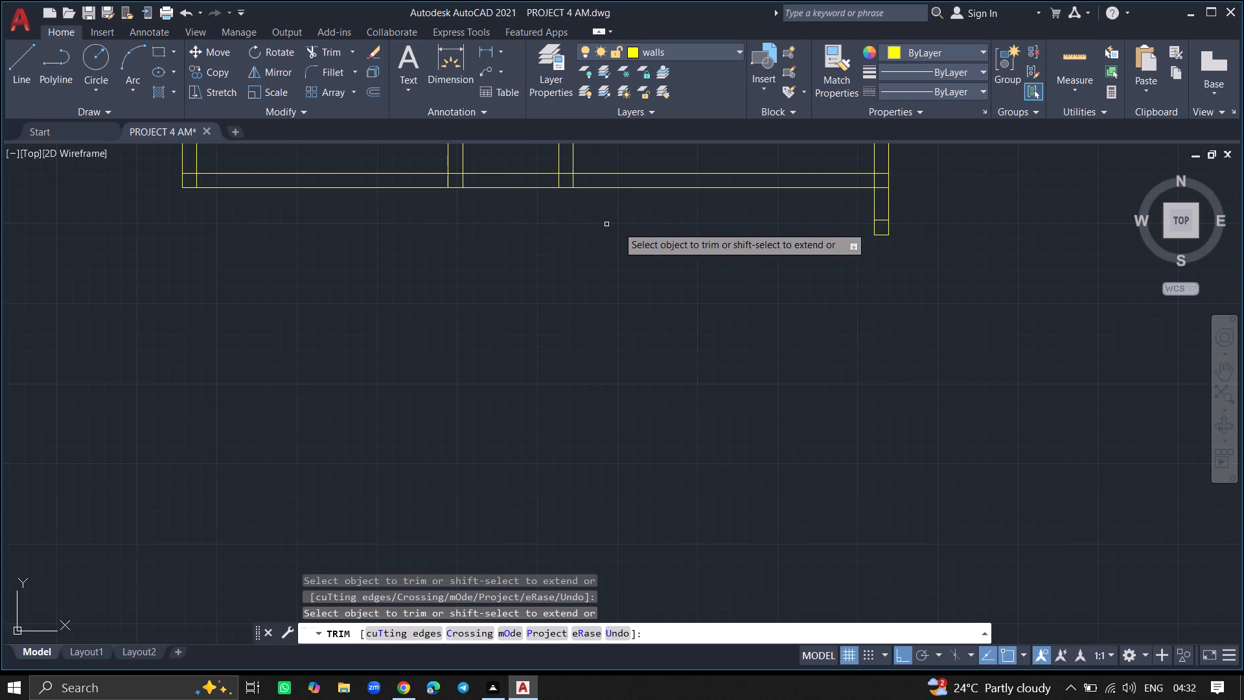
# Trim away the leftover stub lines of the old corner below the right outer wall.
pyautogui.click(873, 218)
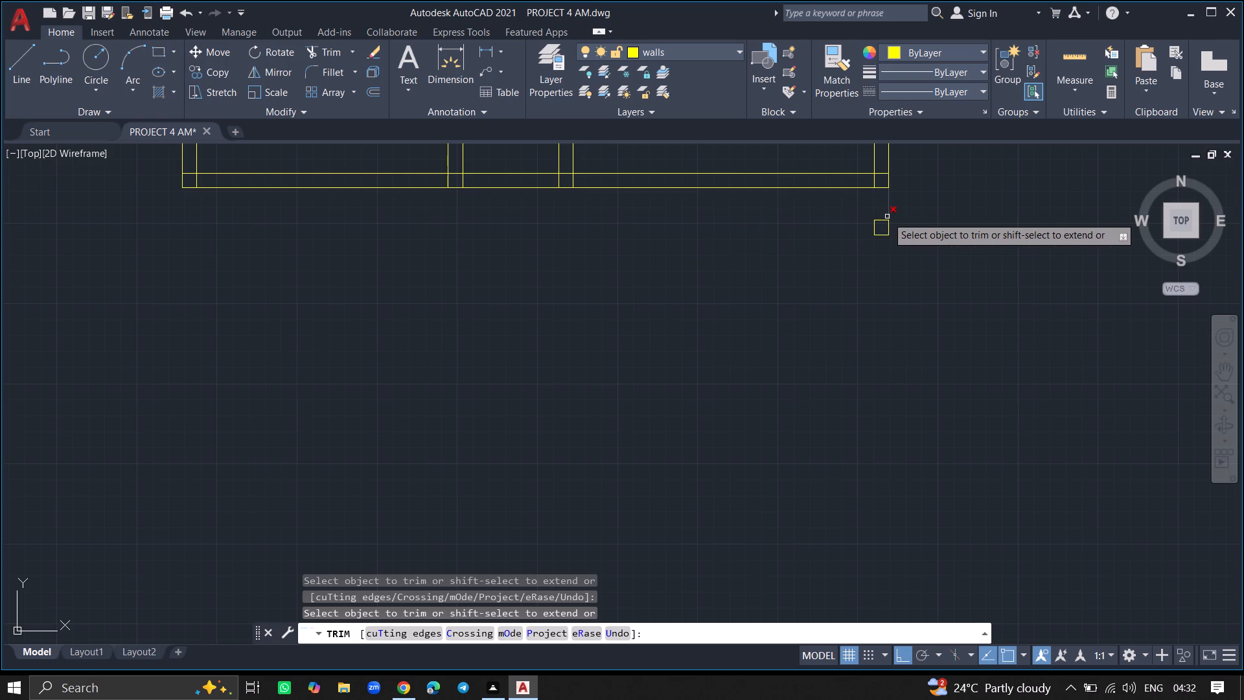
pyautogui.click(887, 216)
pyautogui.click(884, 218)
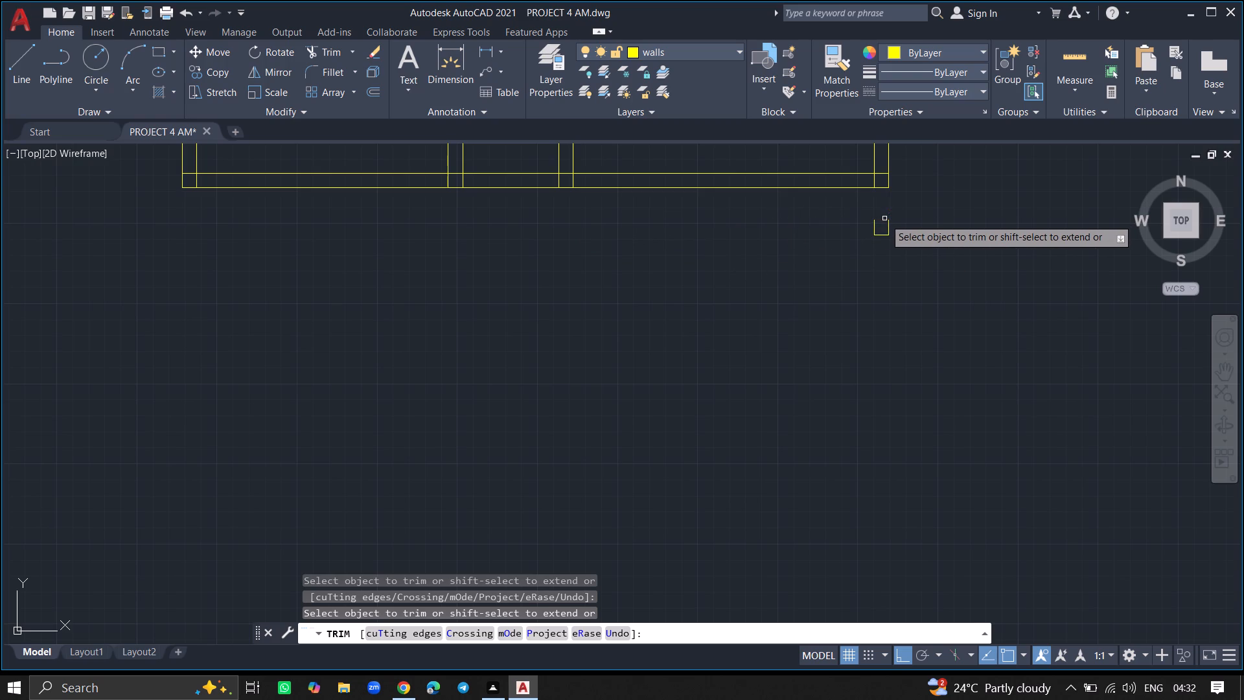
pyautogui.click(887, 223)
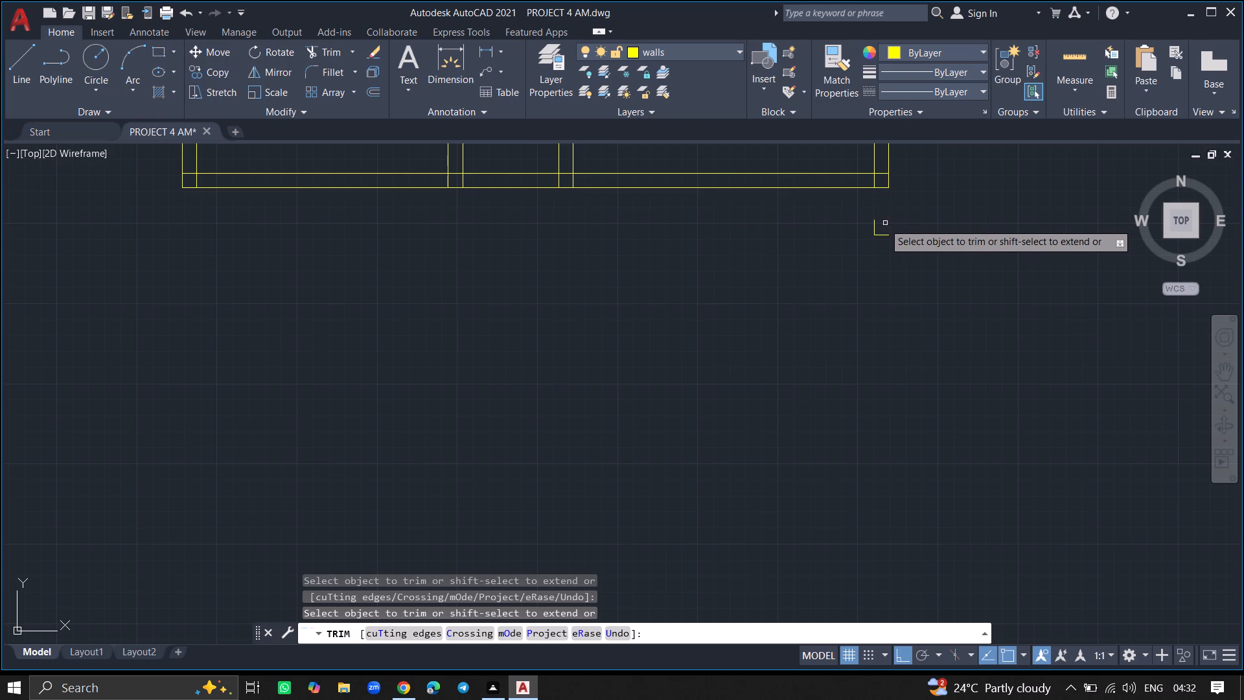
pyautogui.click(875, 225)
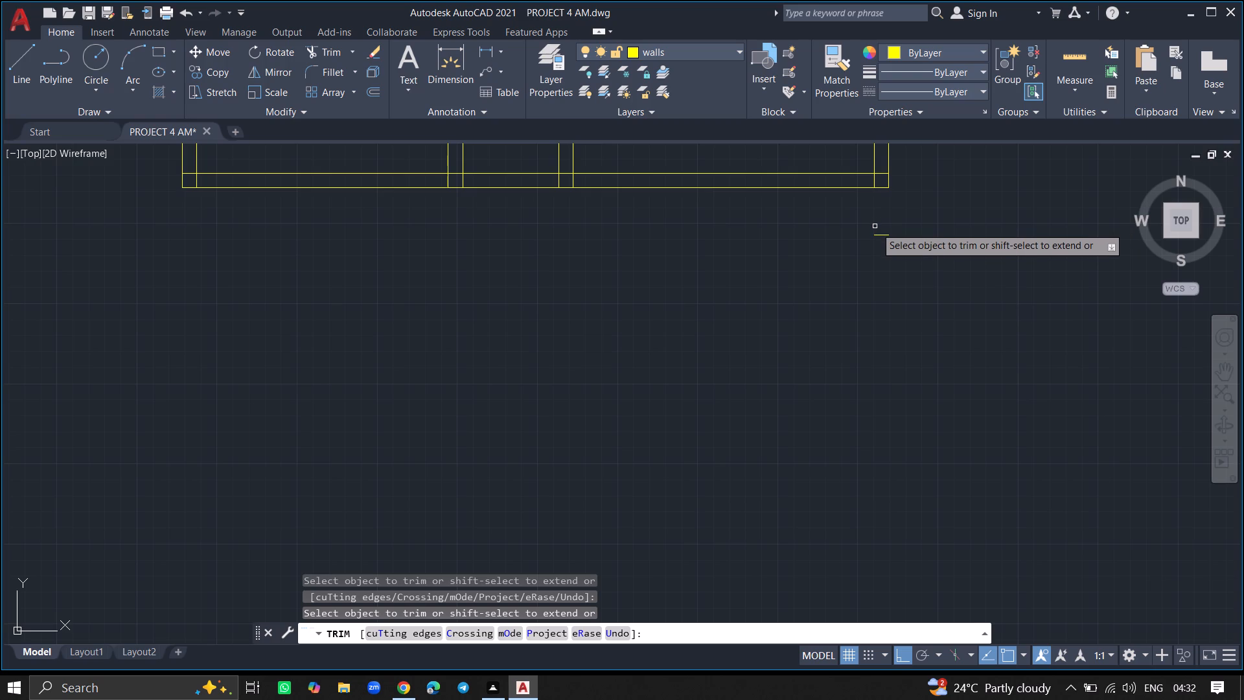
pyautogui.click(878, 234)
# Trim away both lines of the short cross wall between the two partitions, including its pieces inside each partition wall.
pyautogui.keyDown('ctrl'); pyautogui.scroll(-2, 878, 234); pyautogui.keyUp('ctrl')
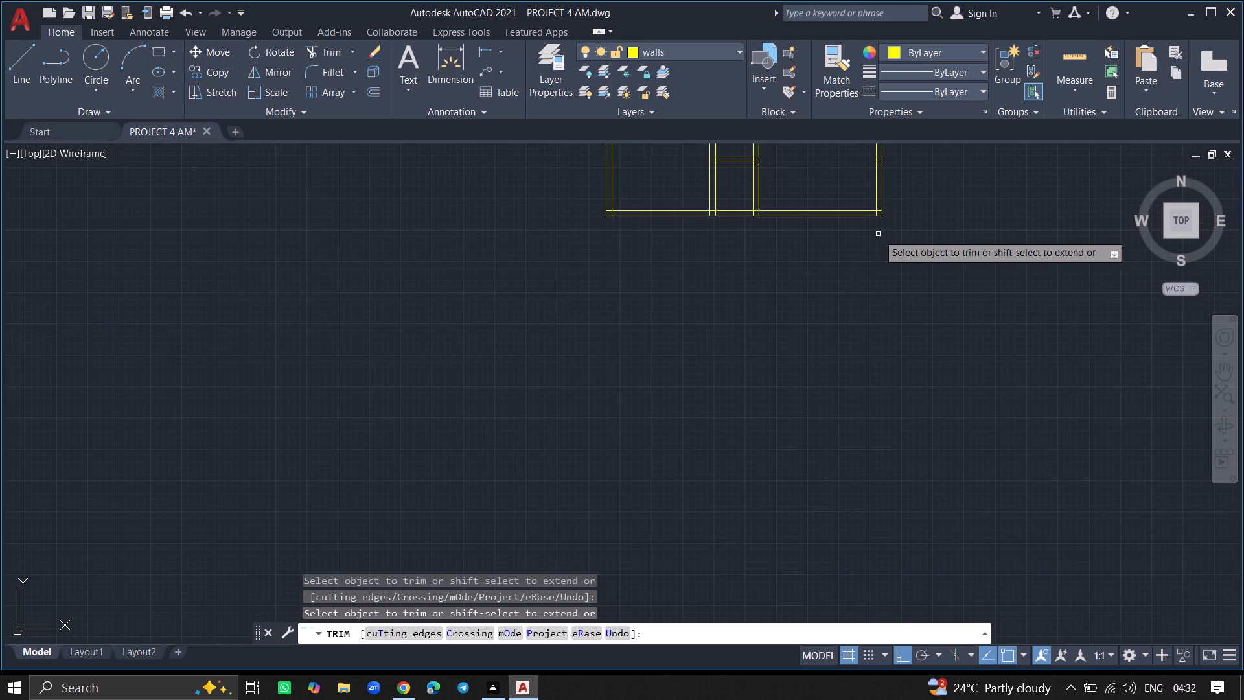
pyautogui.keyDown('ctrl'); pyautogui.scroll(-2, 878, 234); pyautogui.keyUp('ctrl')
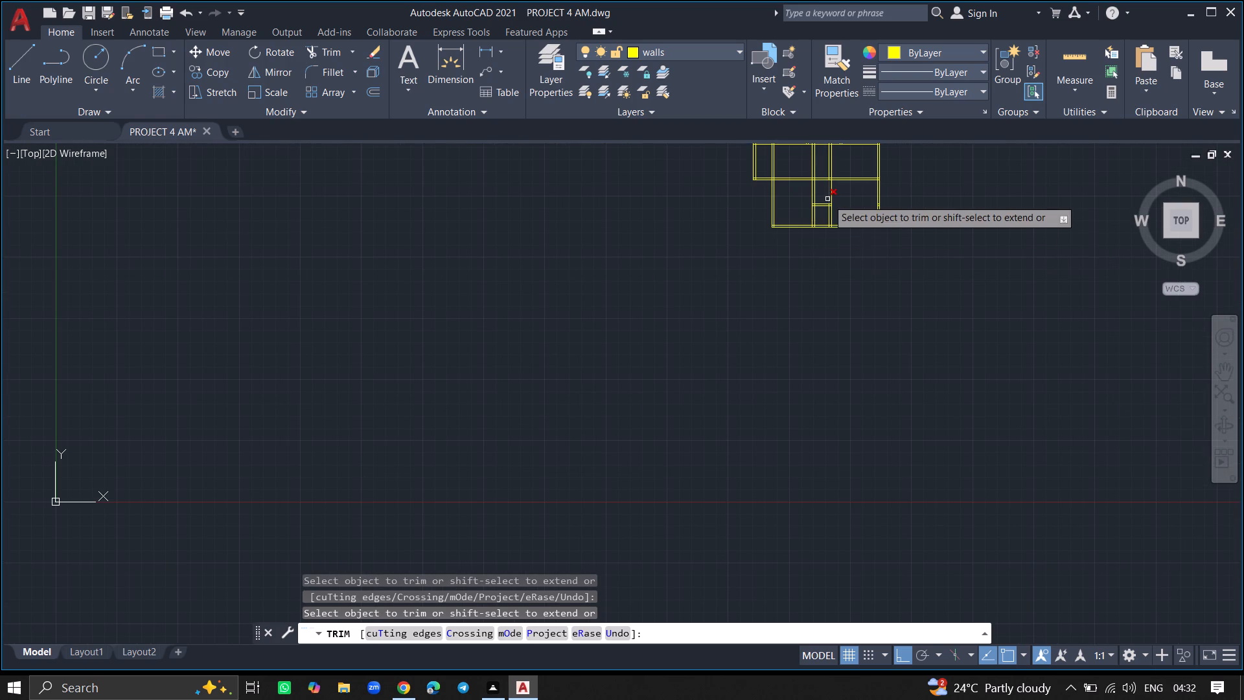
pyautogui.keyDown('ctrl'); pyautogui.scroll(4, 820, 199); pyautogui.keyUp('ctrl')
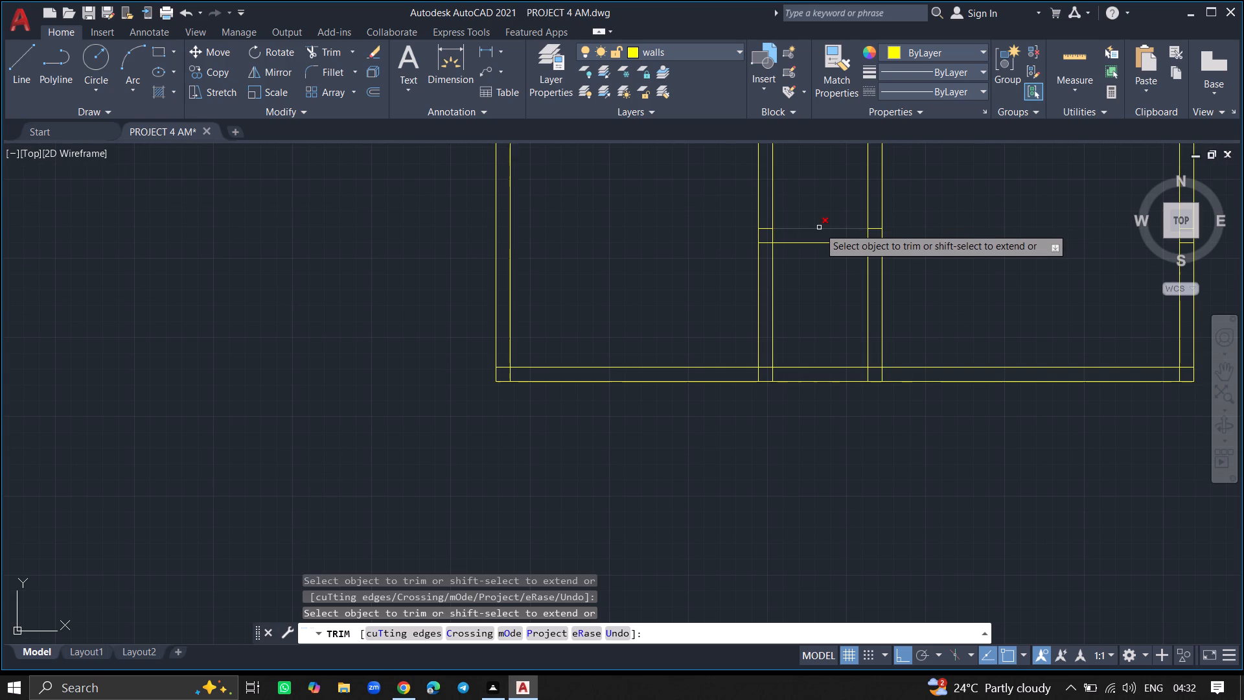
pyautogui.click(819, 227)
pyautogui.click(818, 242)
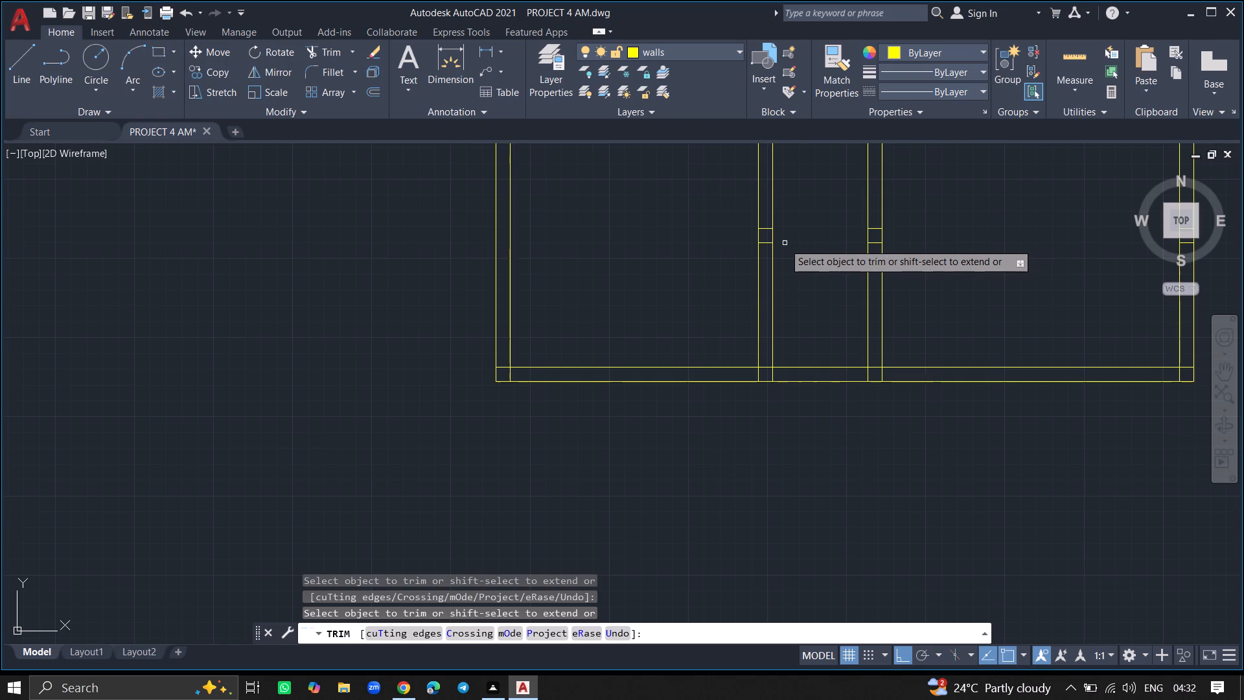
pyautogui.click(766, 244)
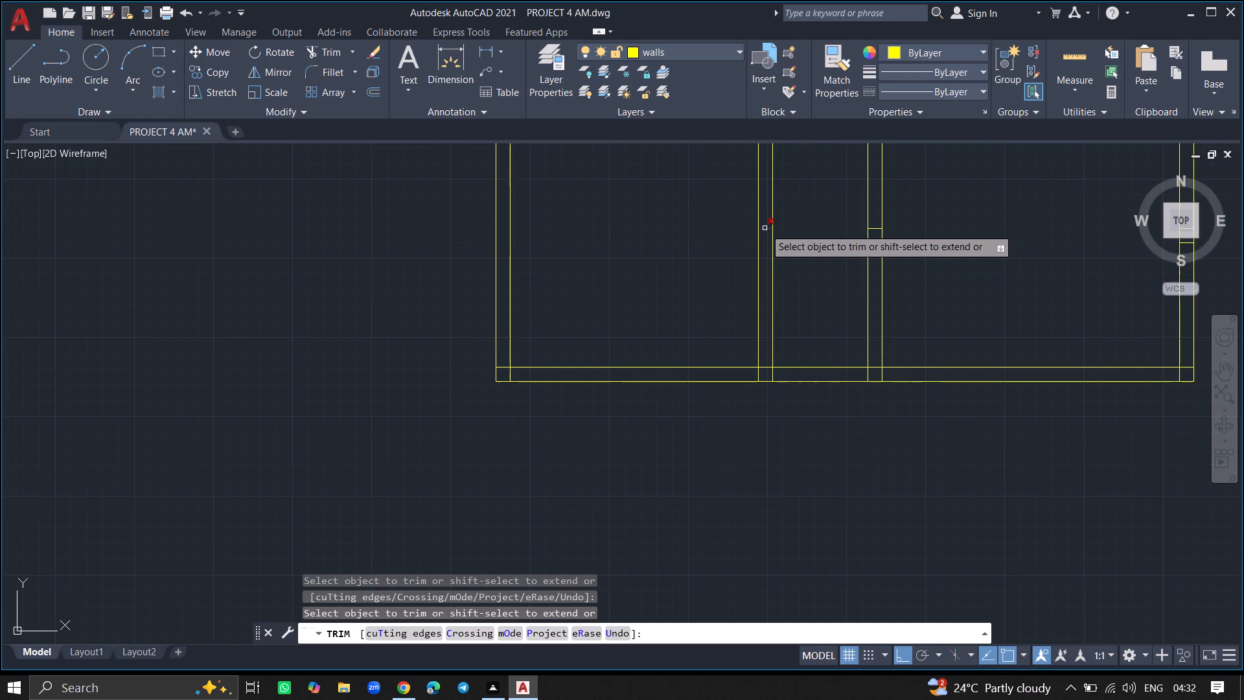
pyautogui.click(765, 228)
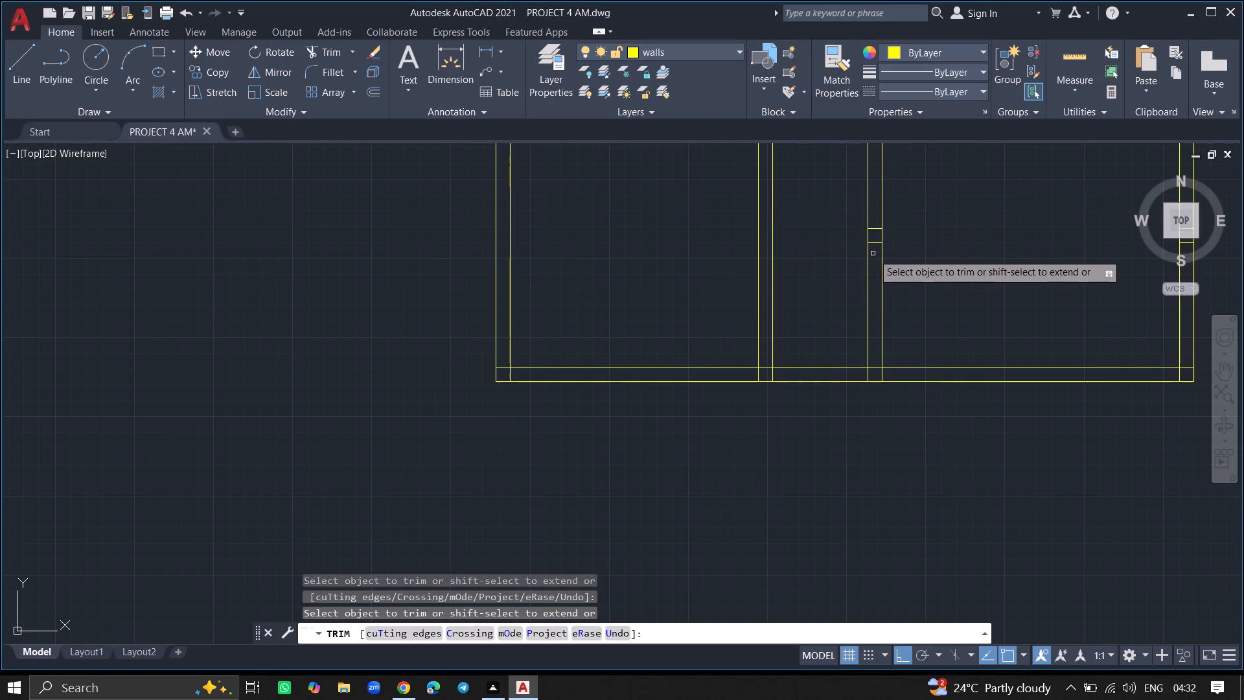
pyautogui.click(874, 244)
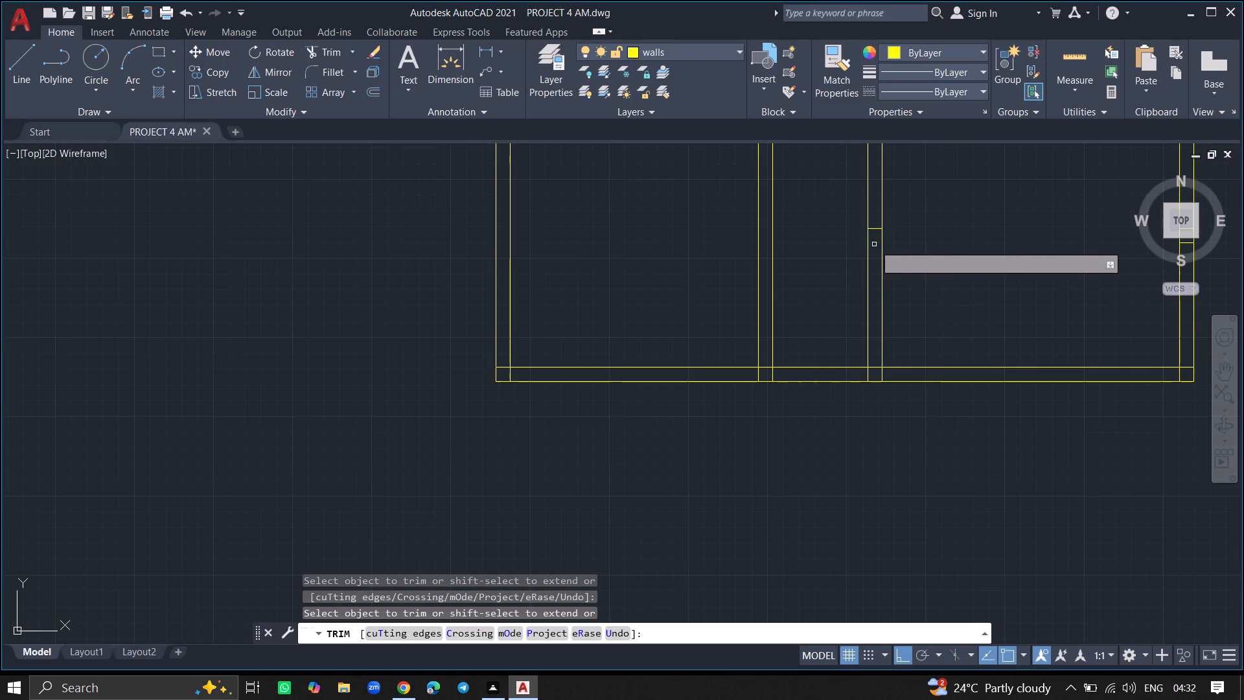
pyautogui.click(876, 230)
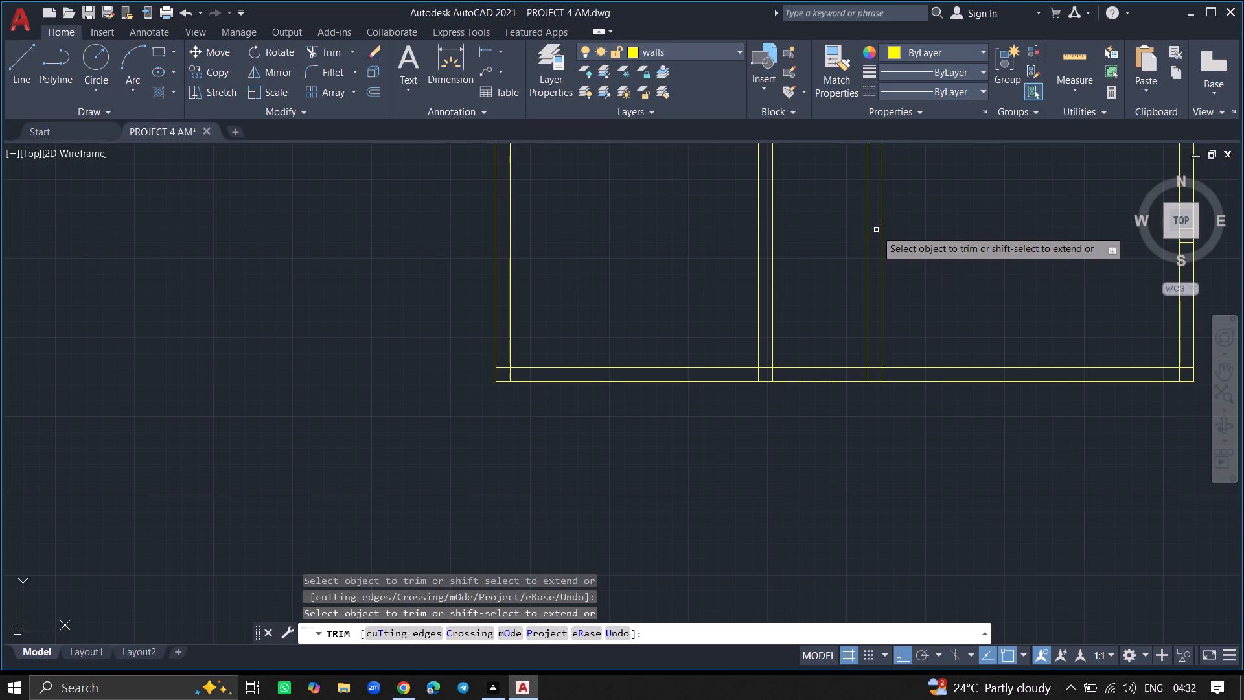
pyautogui.press('Return')
# Offset the bottom wall's inner line 9' upward into the lower rooms.
pyautogui.keyDown('ctrl'); pyautogui.scroll(-3, 843, 270); pyautogui.keyUp('ctrl')
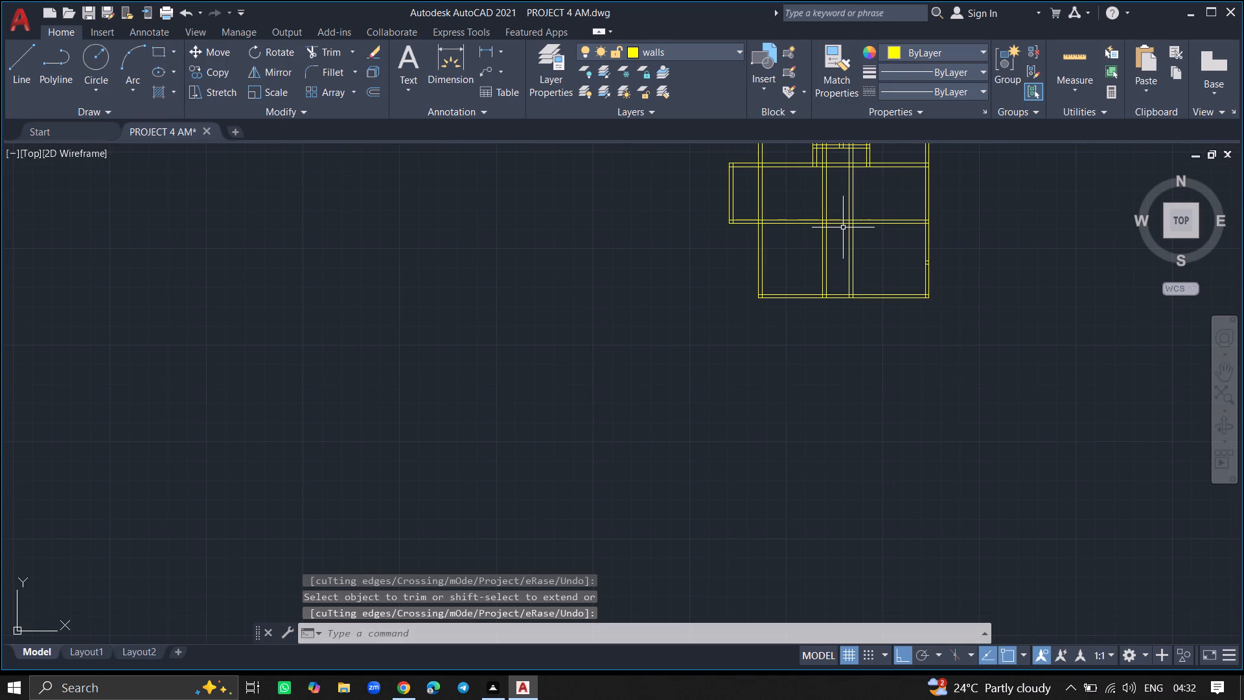
pyautogui.keyDown('ctrl'); pyautogui.scroll(2, 843, 227); pyautogui.keyUp('ctrl')
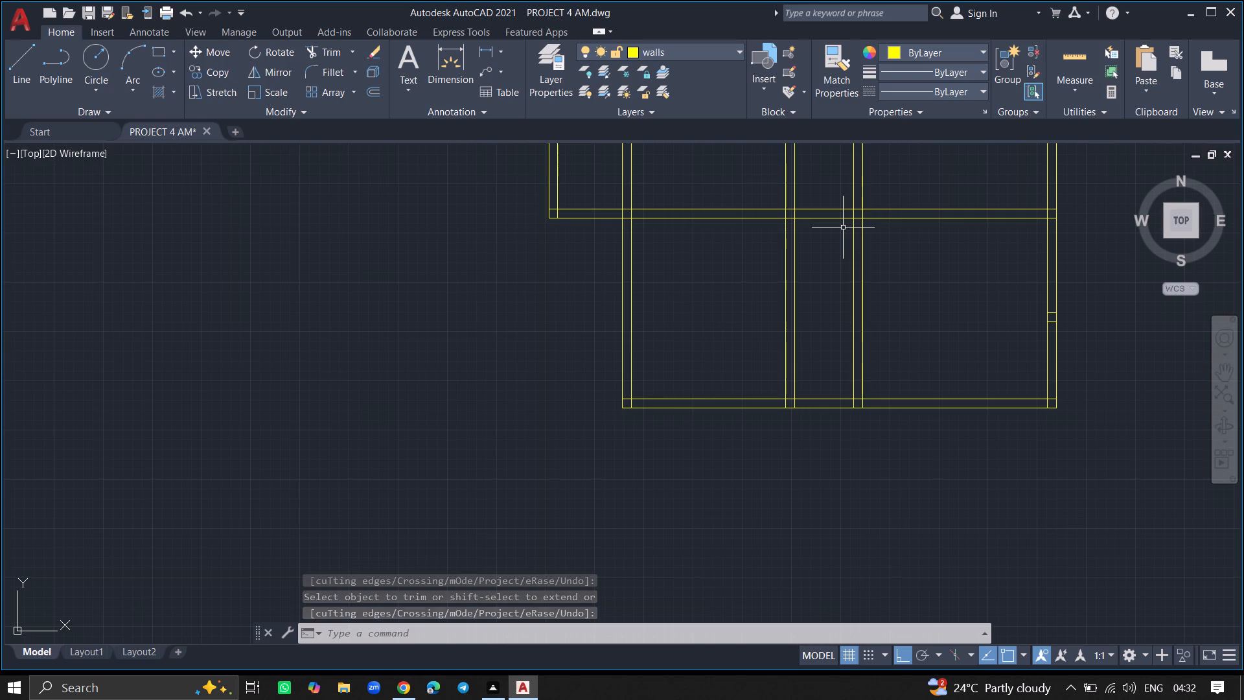
pyautogui.write('OFF')
pyautogui.write('SE')
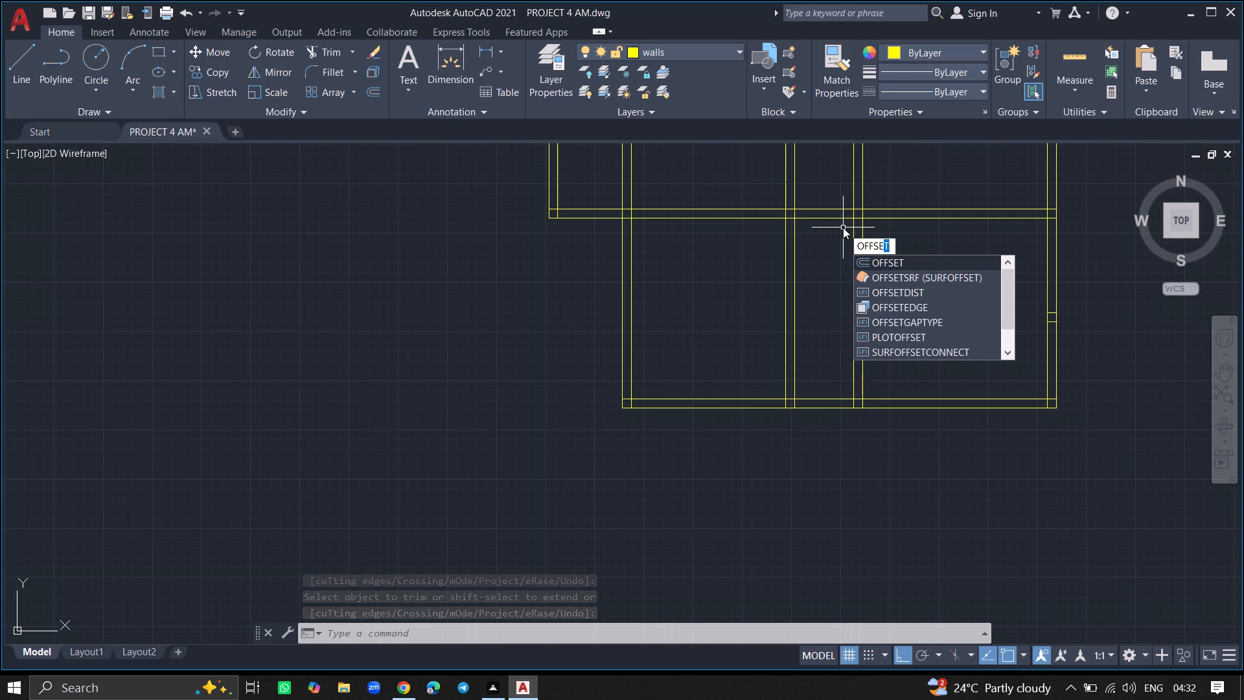
pyautogui.press('t')
pyautogui.press('Return')
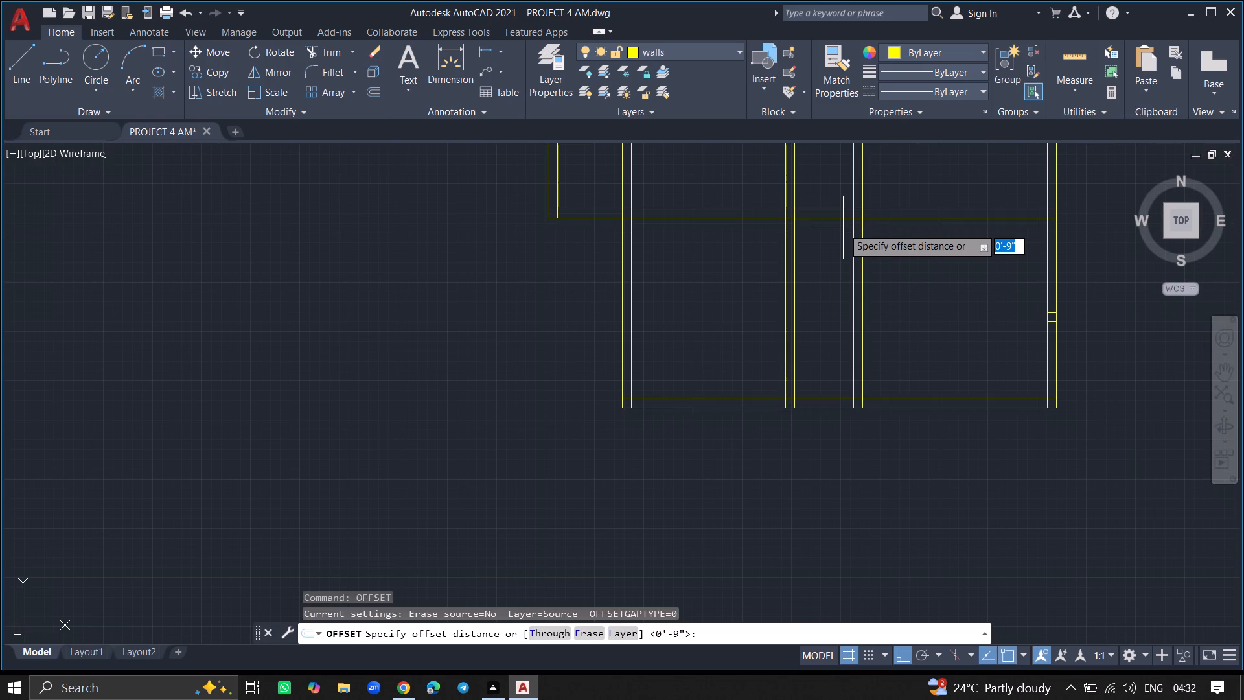
pyautogui.write("9'")
pyautogui.press('Return')
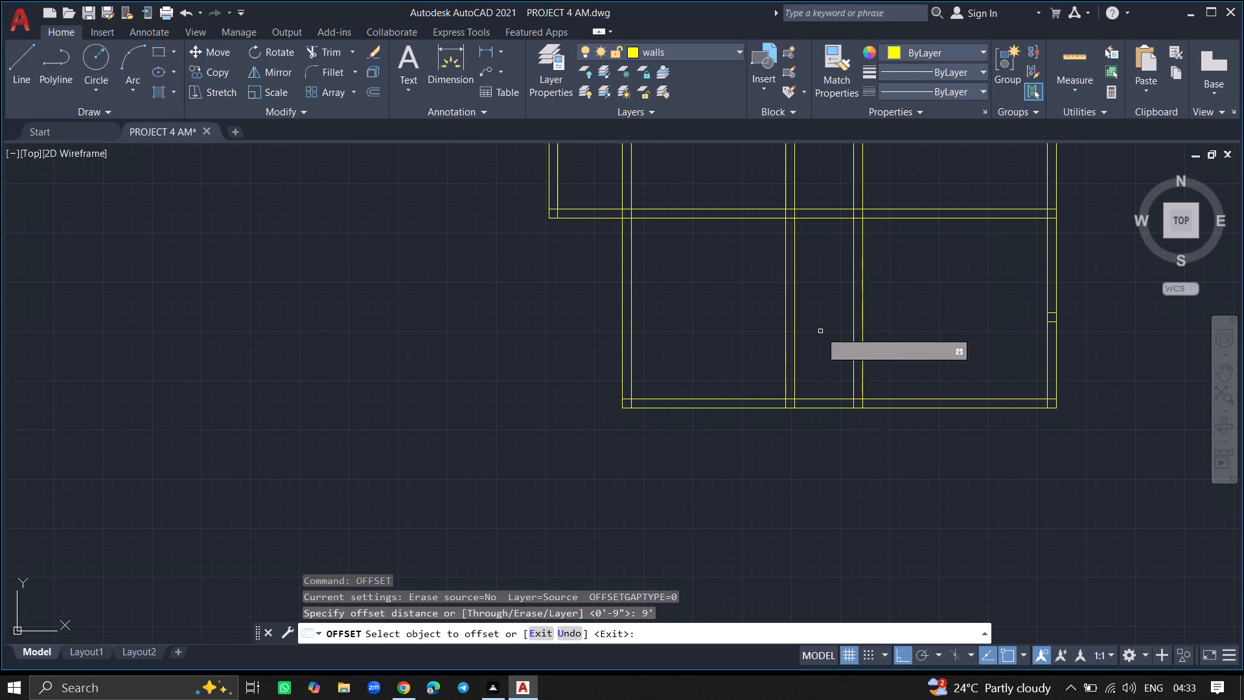
pyautogui.click(824, 399)
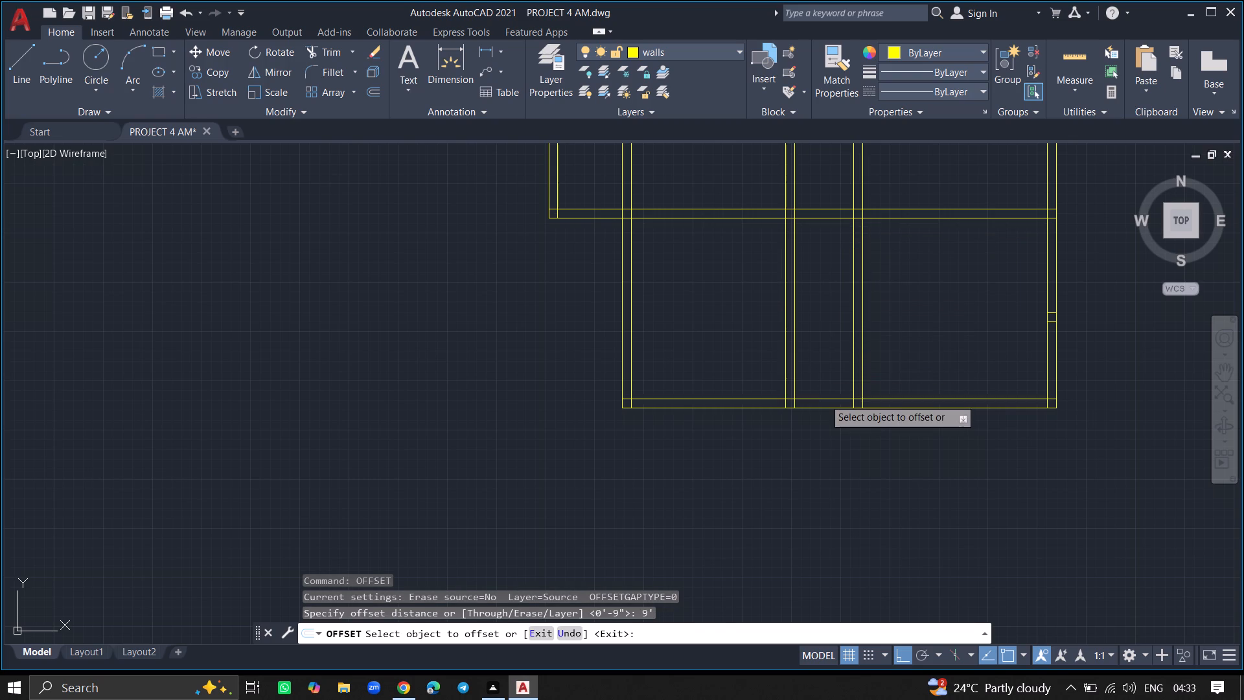
pyautogui.click(822, 342)
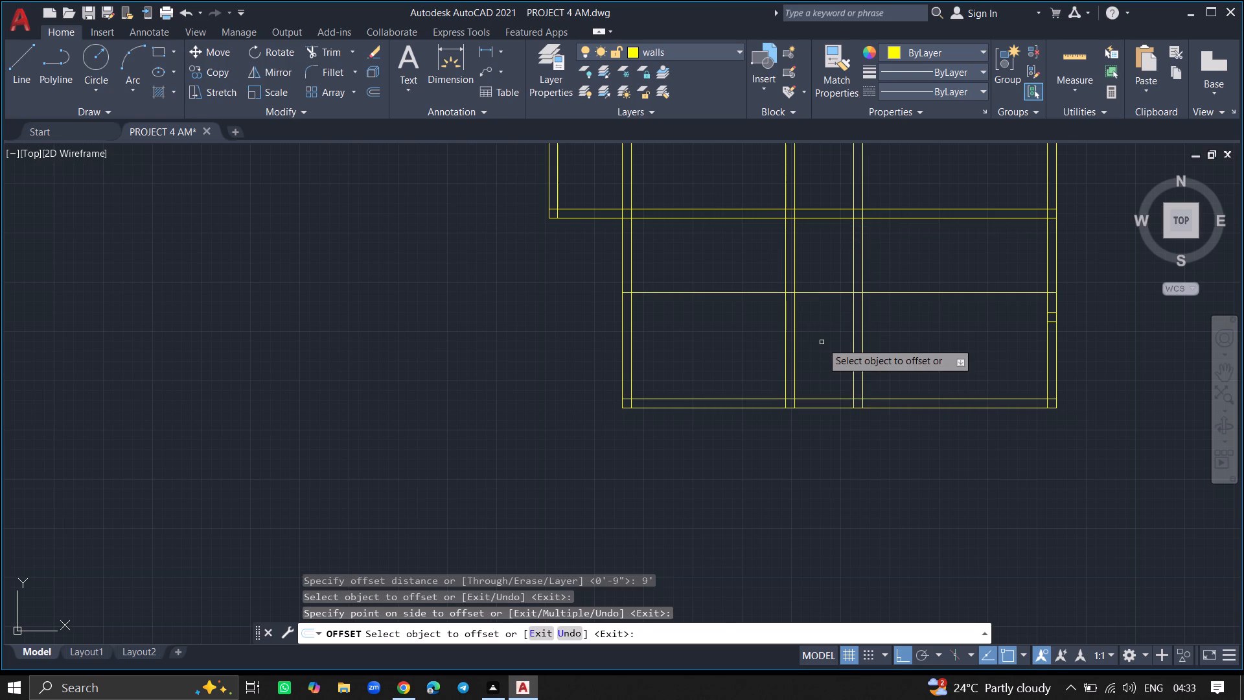
pyautogui.press('Return')
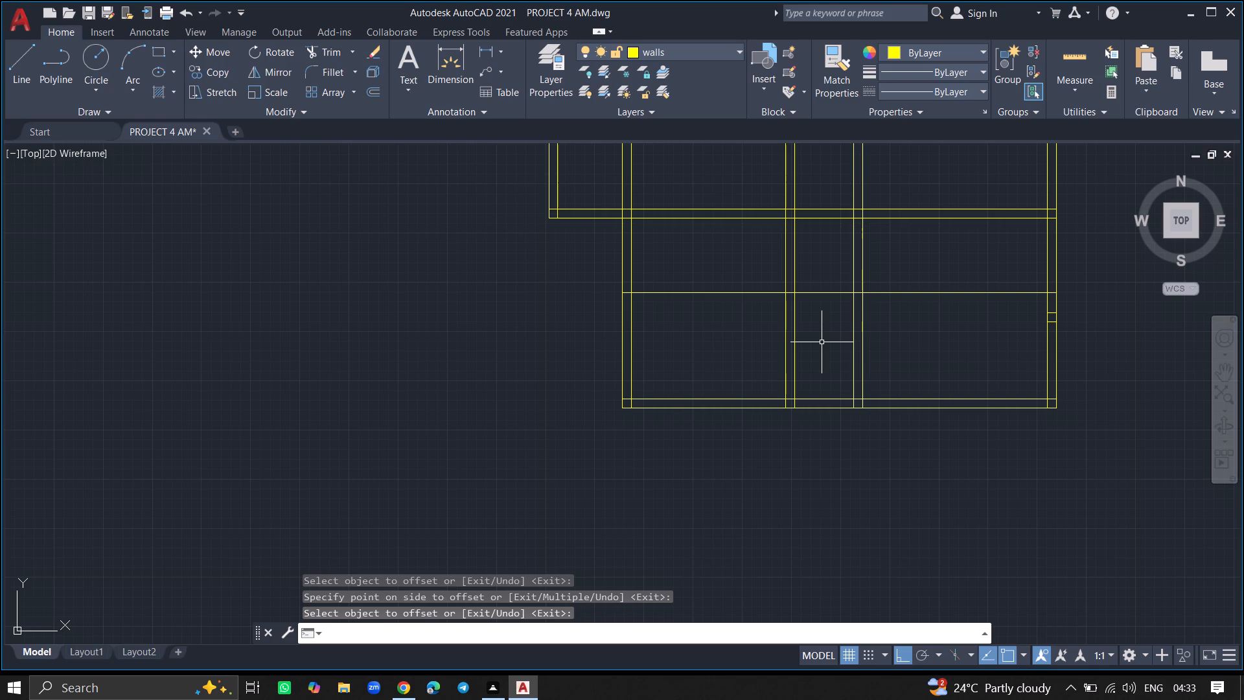
# Offset the new horizontal line 9" upward to form the cross wall's thickness.
pyautogui.write('OFFSET')
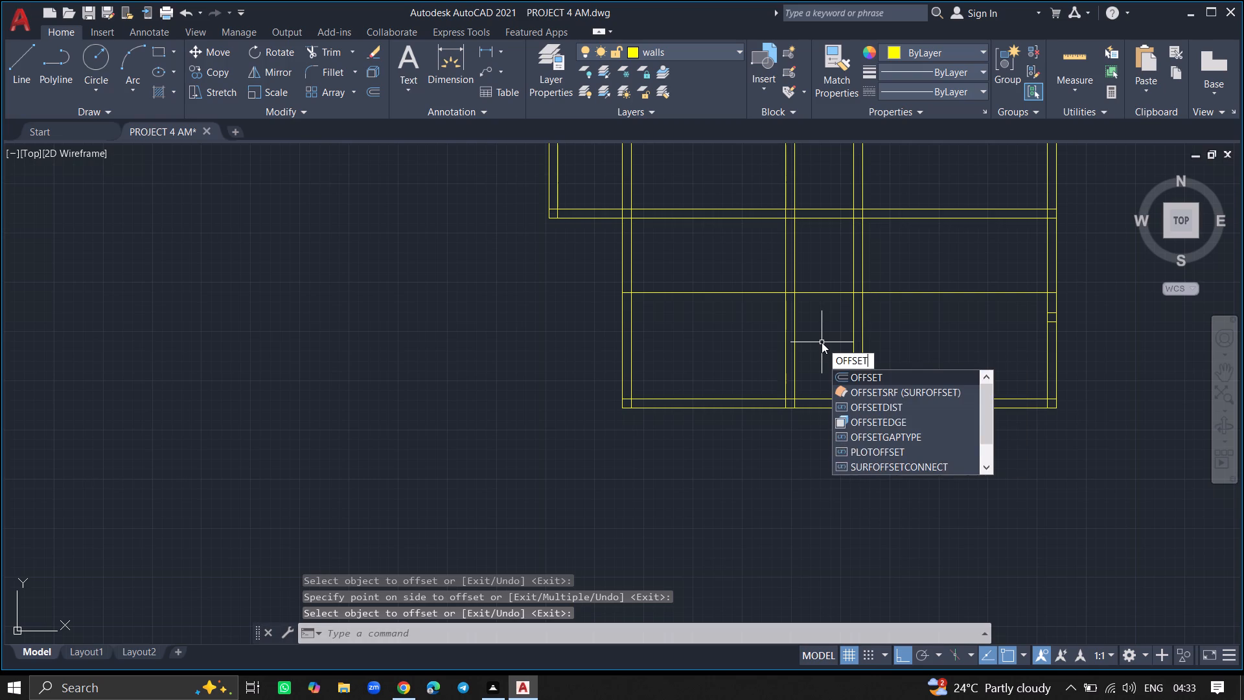
pyautogui.press('Return')
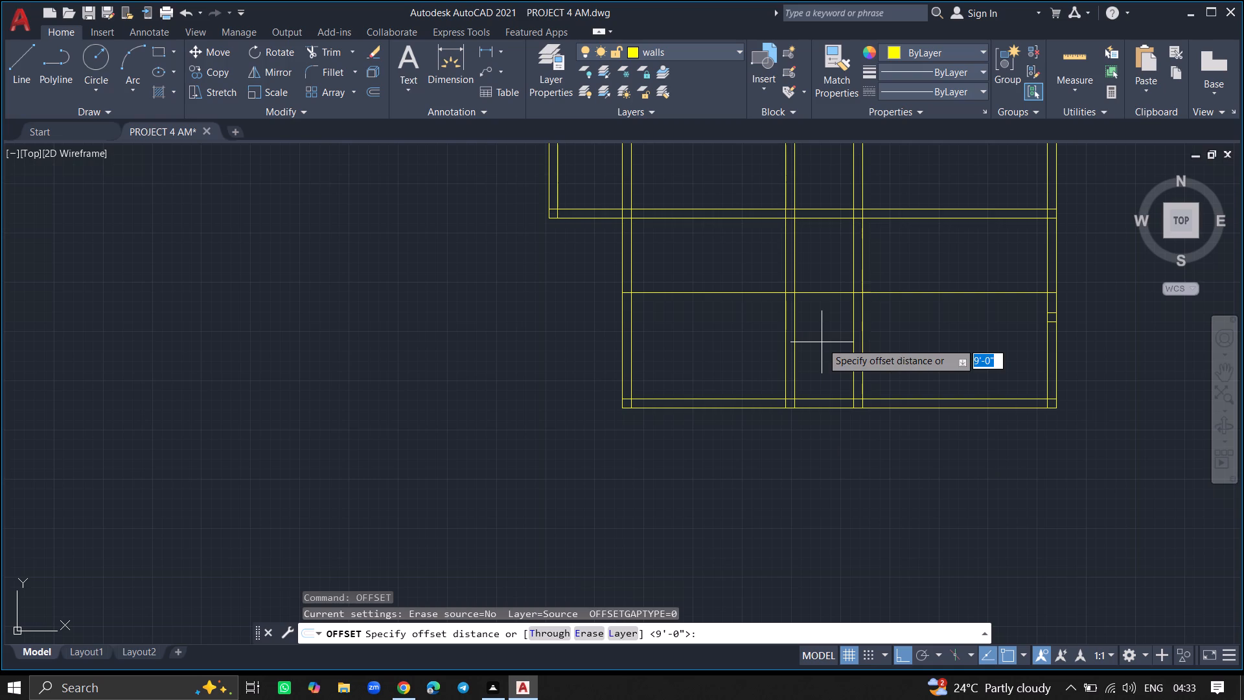
pyautogui.press('9')
pyautogui.hotkey('shift', '"')
pyautogui.press('Return')
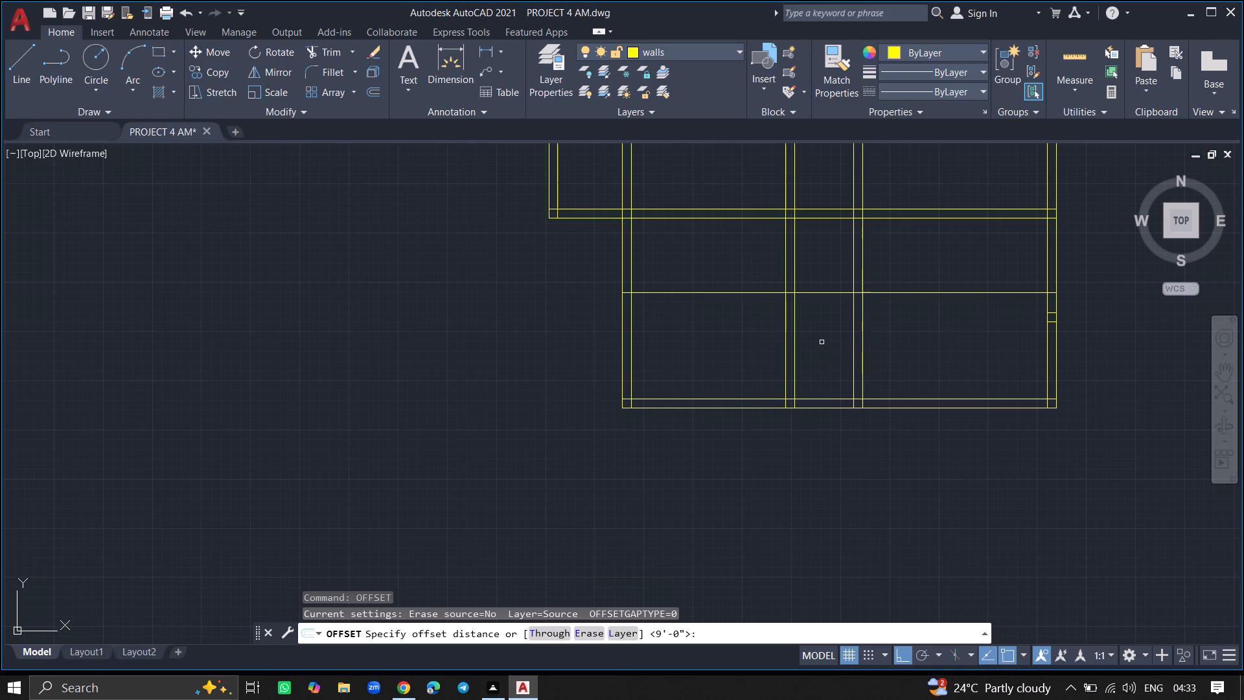
pyautogui.click(821, 291)
pyautogui.click(820, 262)
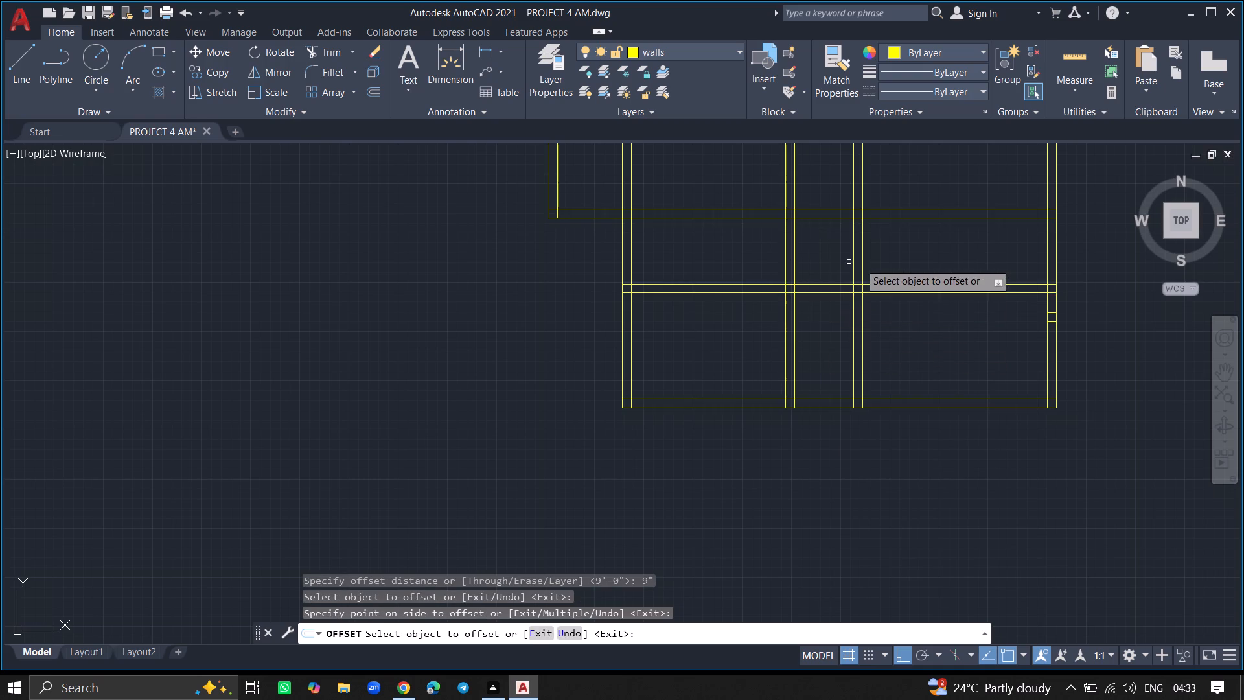
pyautogui.press('Return')
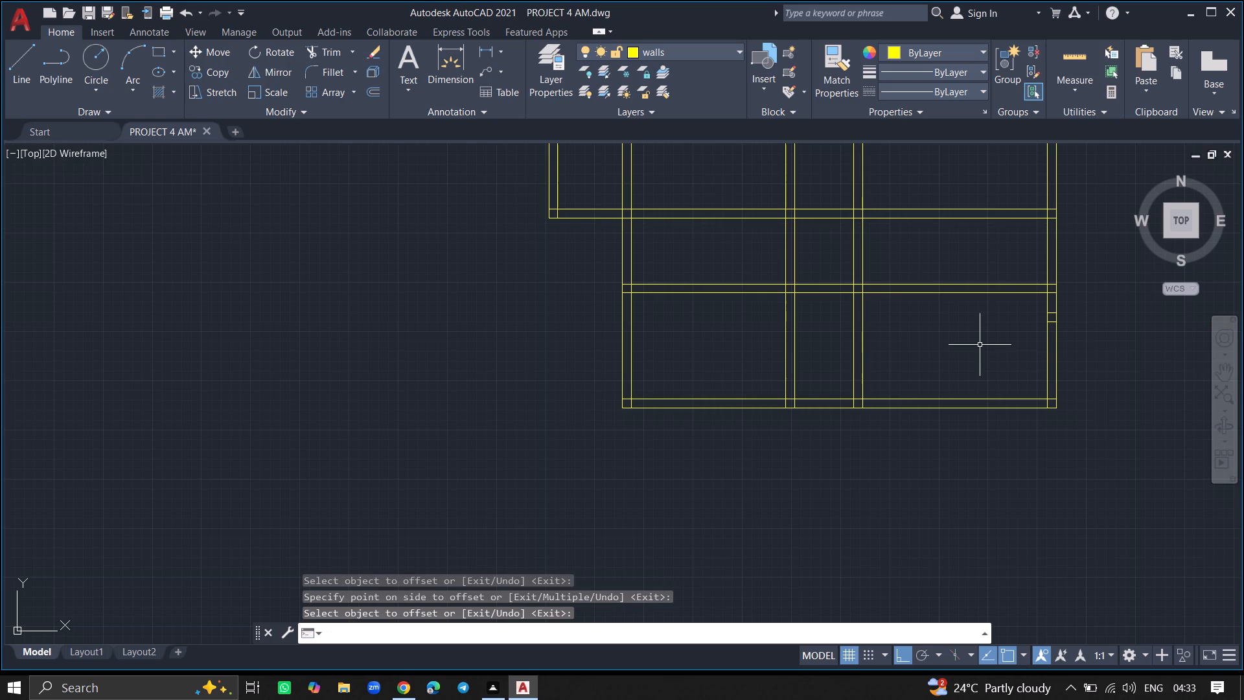
# Trim away the two leftover short lines inside the right outer wall just below the new cross wall.
pyautogui.keyDown('ctrl'); pyautogui.scroll(1, 1061, 323); pyautogui.keyUp('ctrl')
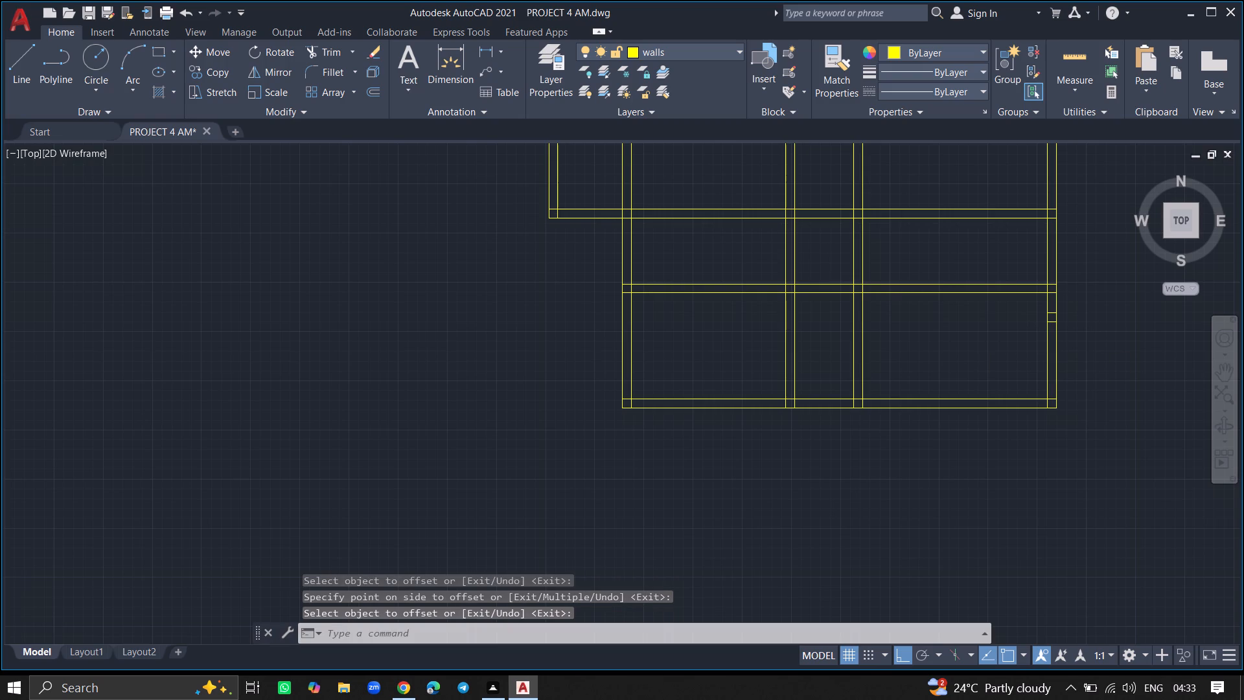
pyautogui.keyDown('ctrl'); pyautogui.scroll(5, 1061, 323); pyautogui.keyUp('ctrl')
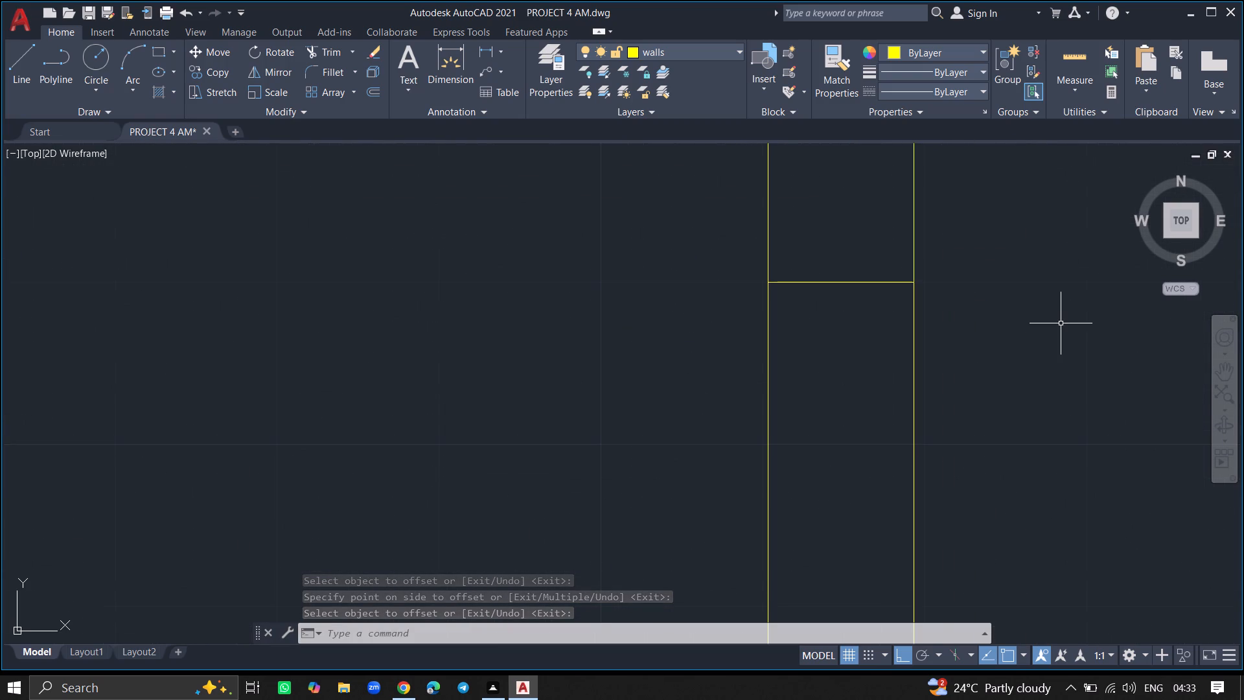
pyautogui.keyDown('ctrl'); pyautogui.scroll(-4, 1061, 323); pyautogui.keyUp('ctrl')
pyautogui.write('TR')
pyautogui.write('IM')
pyautogui.press('Return')
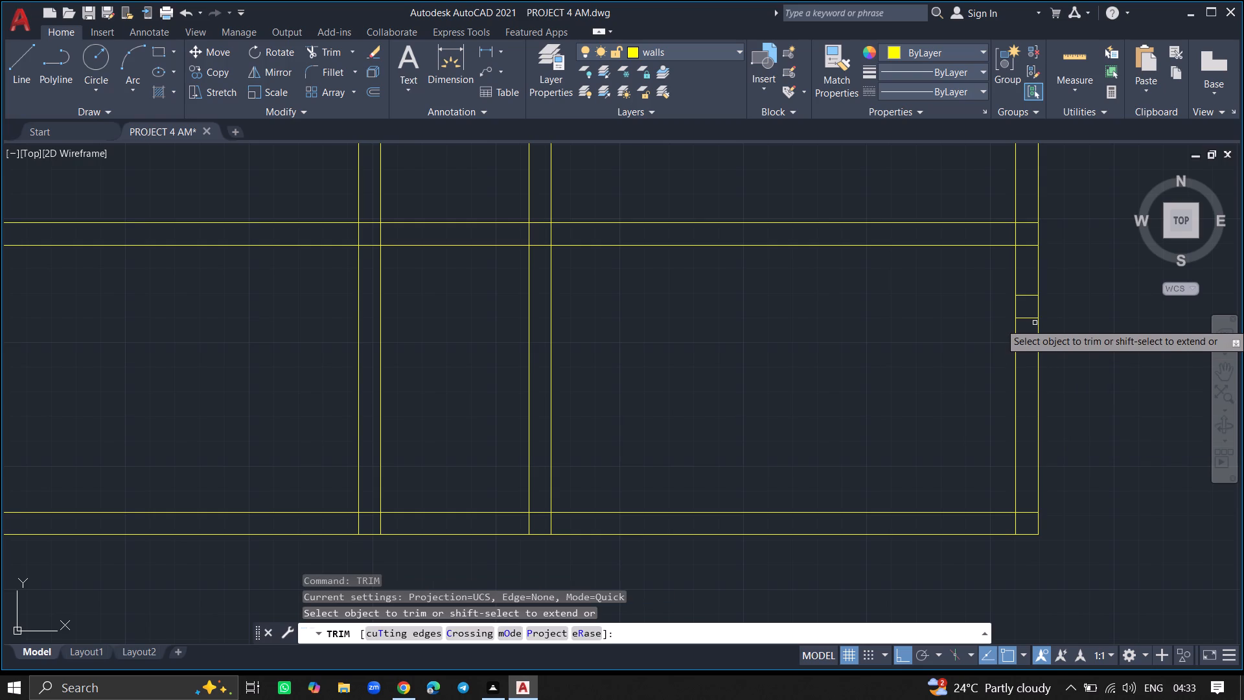
pyautogui.click(1035, 320)
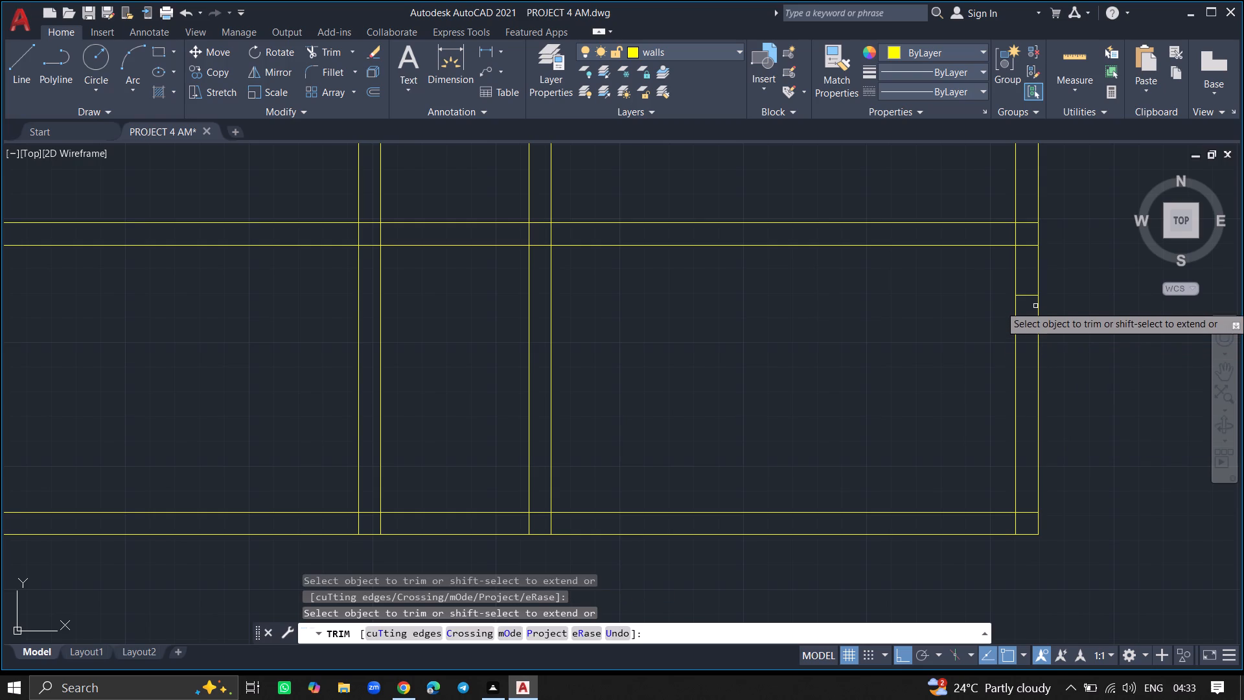
pyautogui.doubleClick(1034, 297)
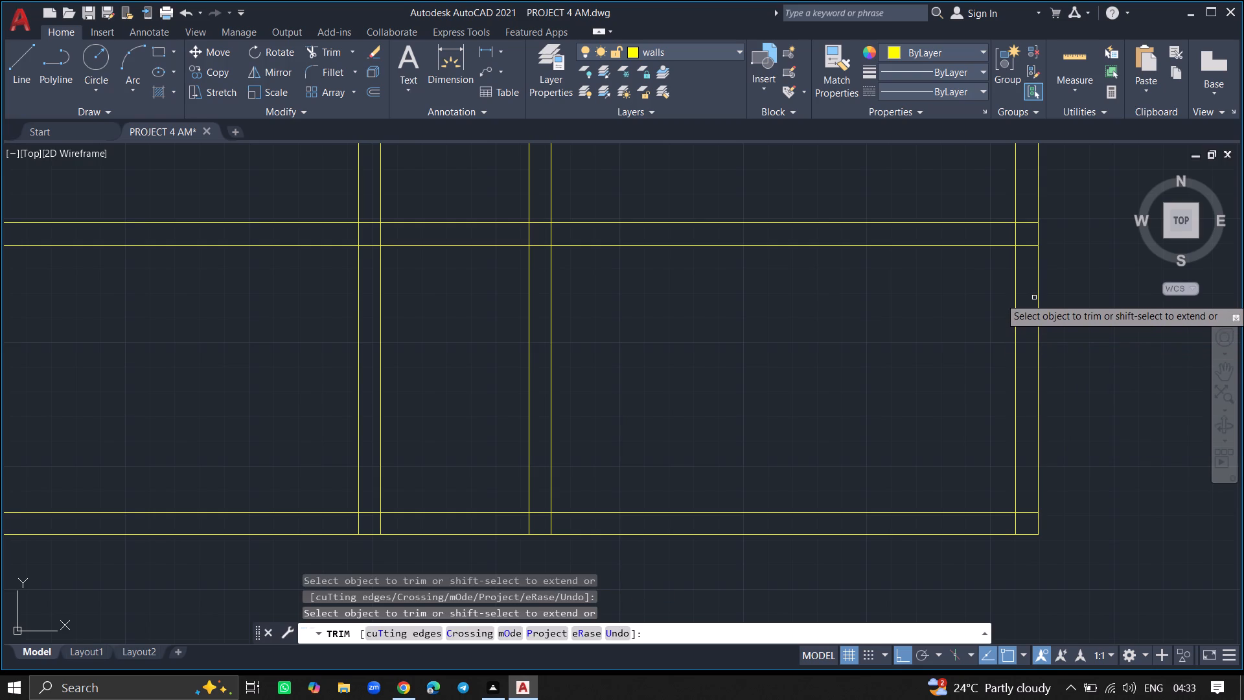
pyautogui.press('Return')
# Trim away both lines of the middle cross wall where it crosses the corridor between the two long partitions.
pyautogui.keyDown('ctrl'); pyautogui.scroll(-4, 969, 376); pyautogui.keyUp('ctrl')
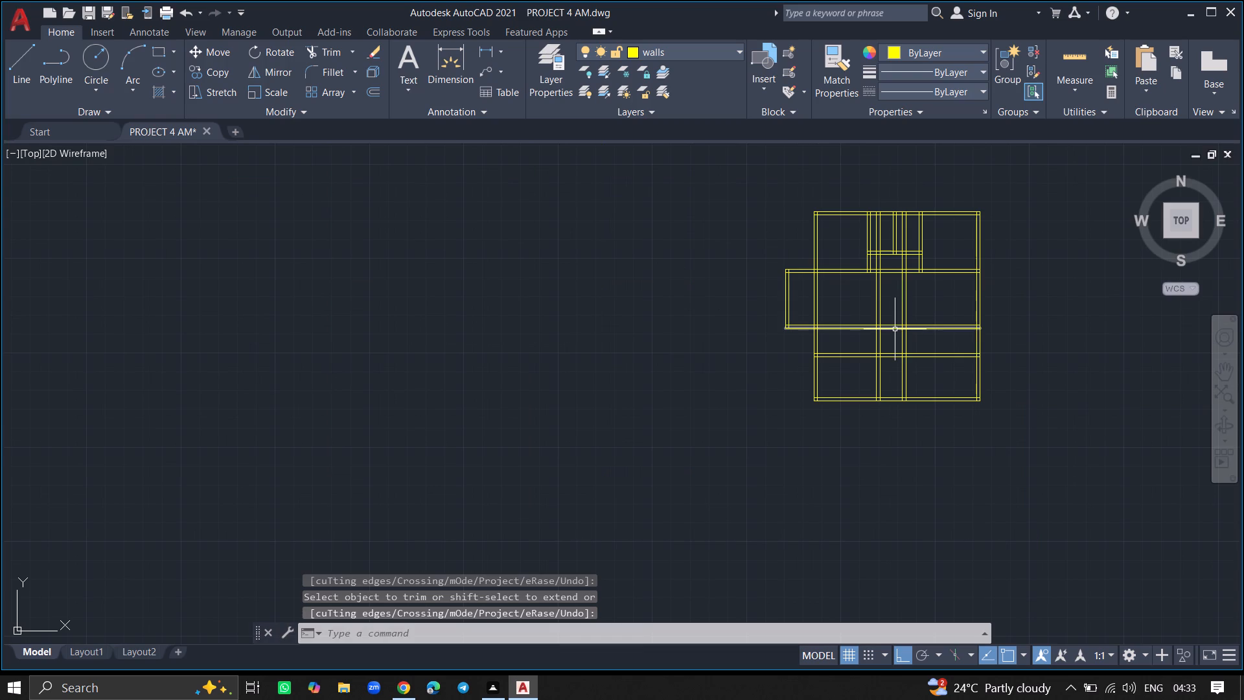
pyautogui.keyDown('ctrl'); pyautogui.scroll(2, 895, 329); pyautogui.keyUp('ctrl')
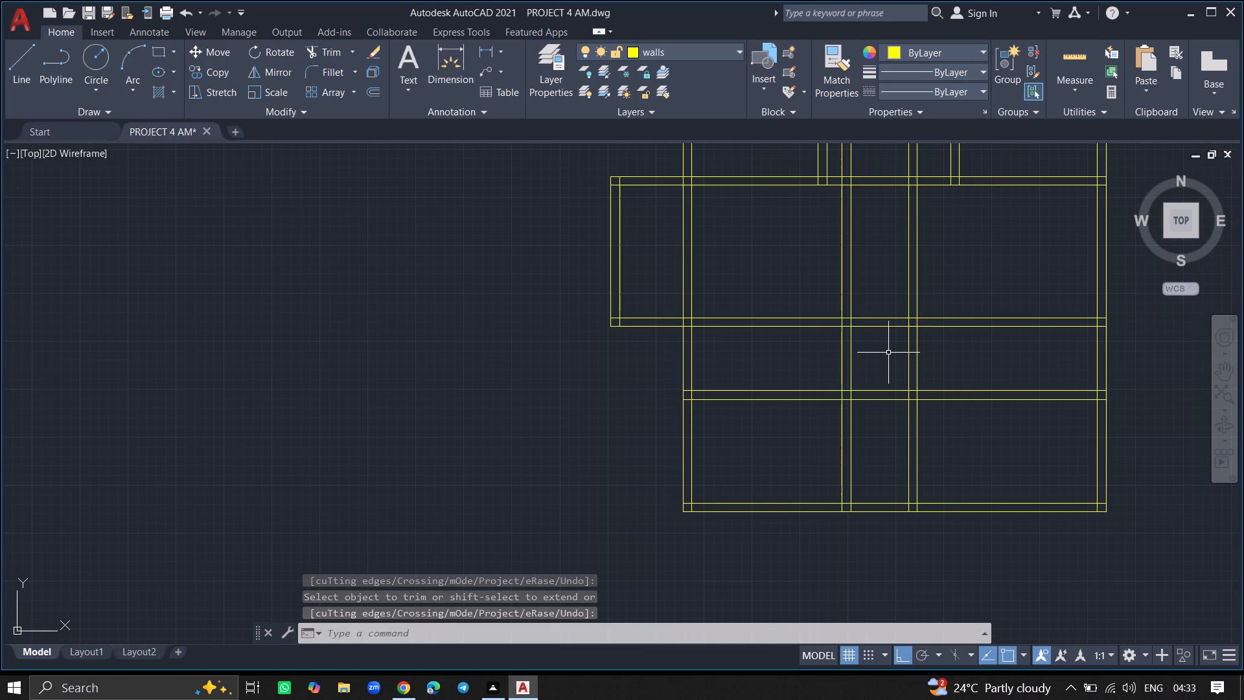
pyautogui.keyDown('ctrl'); pyautogui.scroll(2, 888, 353); pyautogui.keyUp('ctrl')
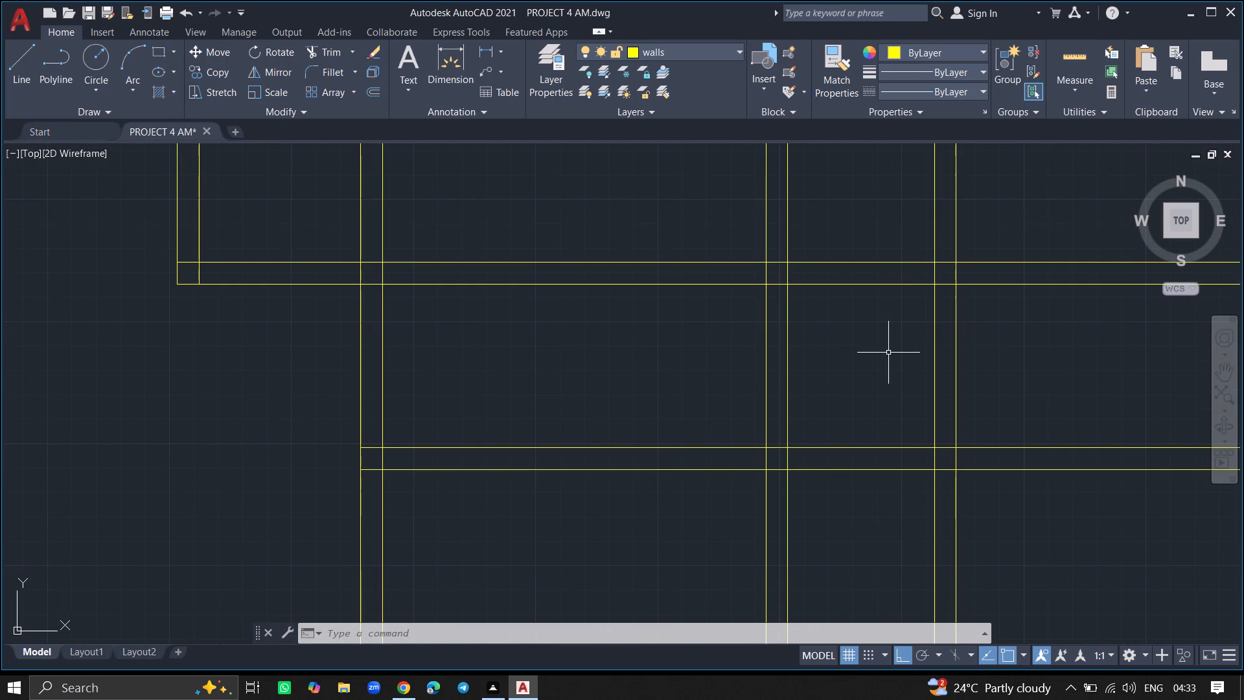
pyautogui.write('TRIM')
pyautogui.press('Return')
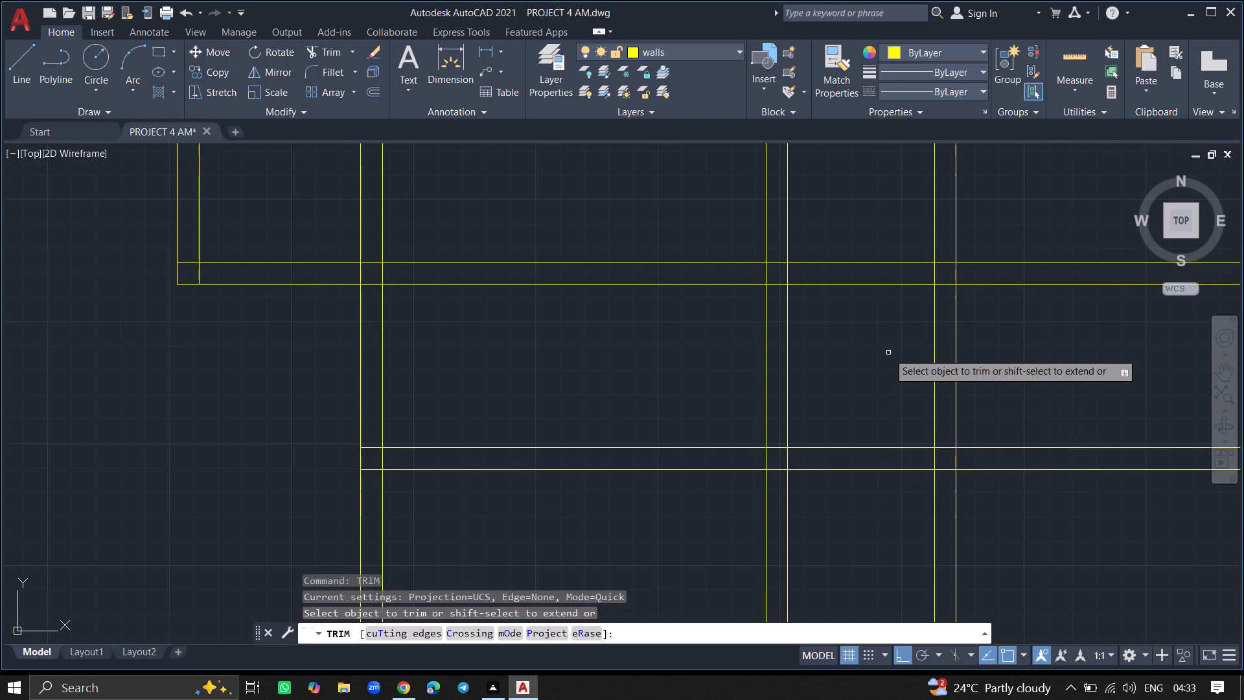
pyautogui.click(881, 285)
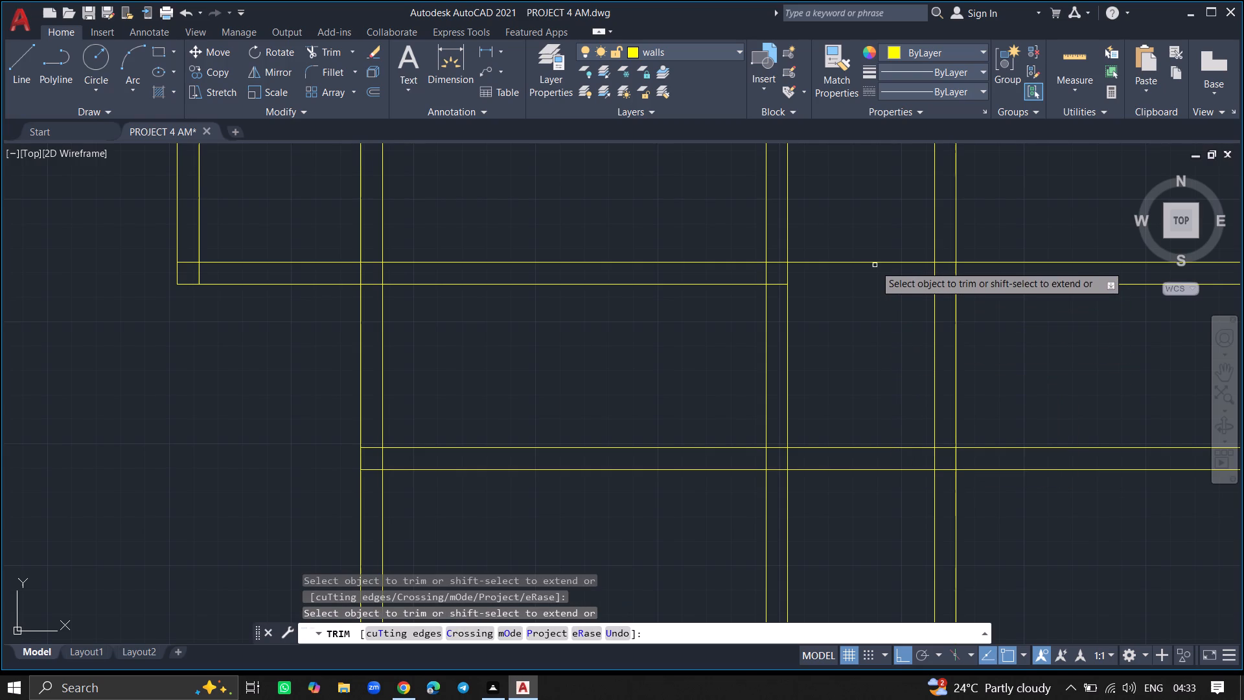
pyautogui.click(876, 263)
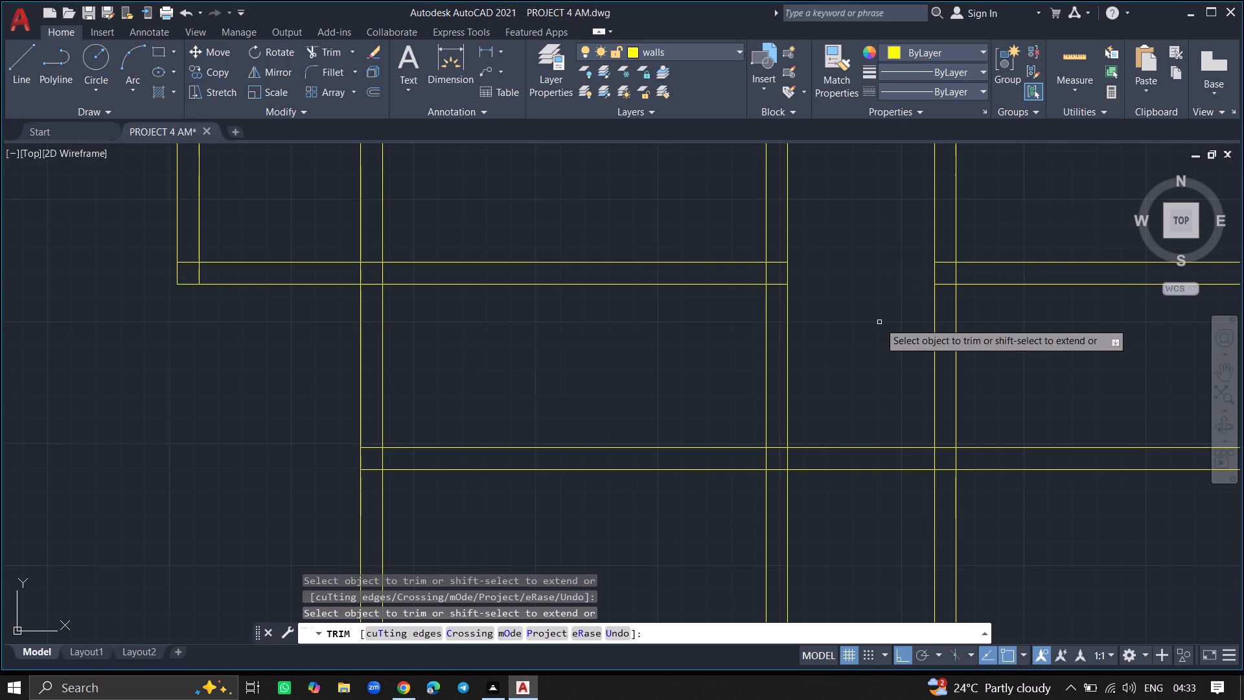
# Trim away the lower cross wall's lines across the rooms on both sides of the corridor, including the short pieces inside the left outer wall.
pyautogui.keyDown('ctrl'); pyautogui.scroll(-2, 879, 322); pyautogui.keyUp('ctrl')
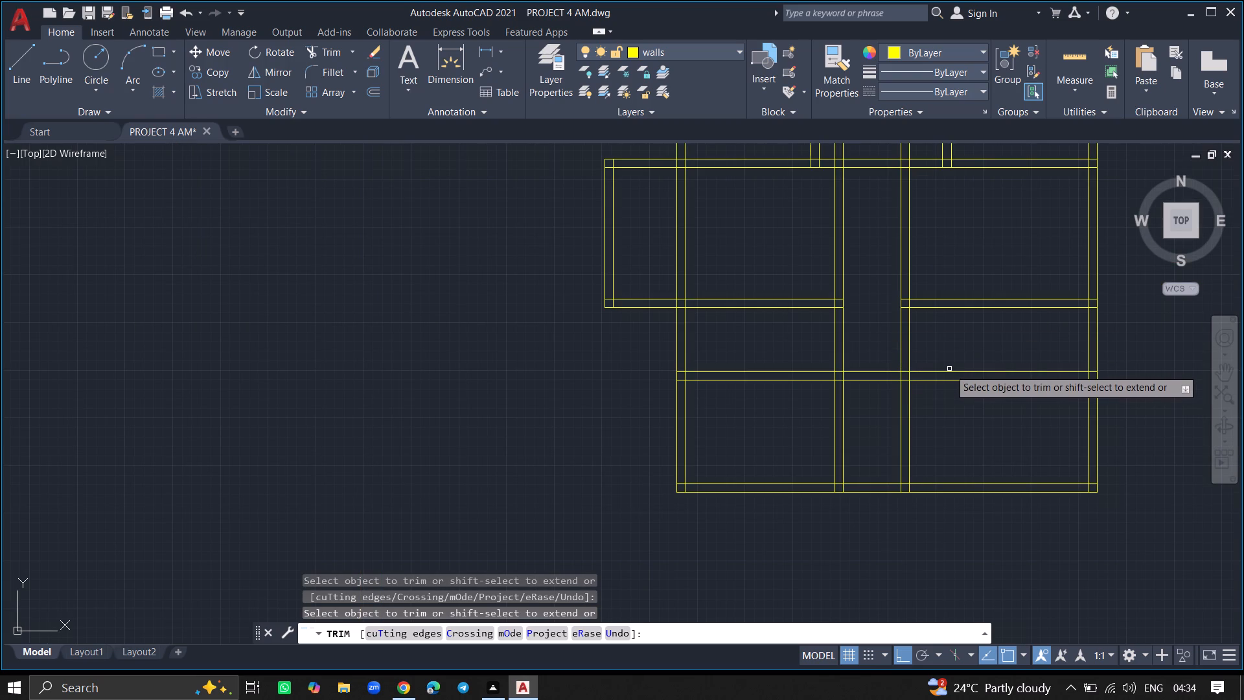
pyautogui.click(949, 371)
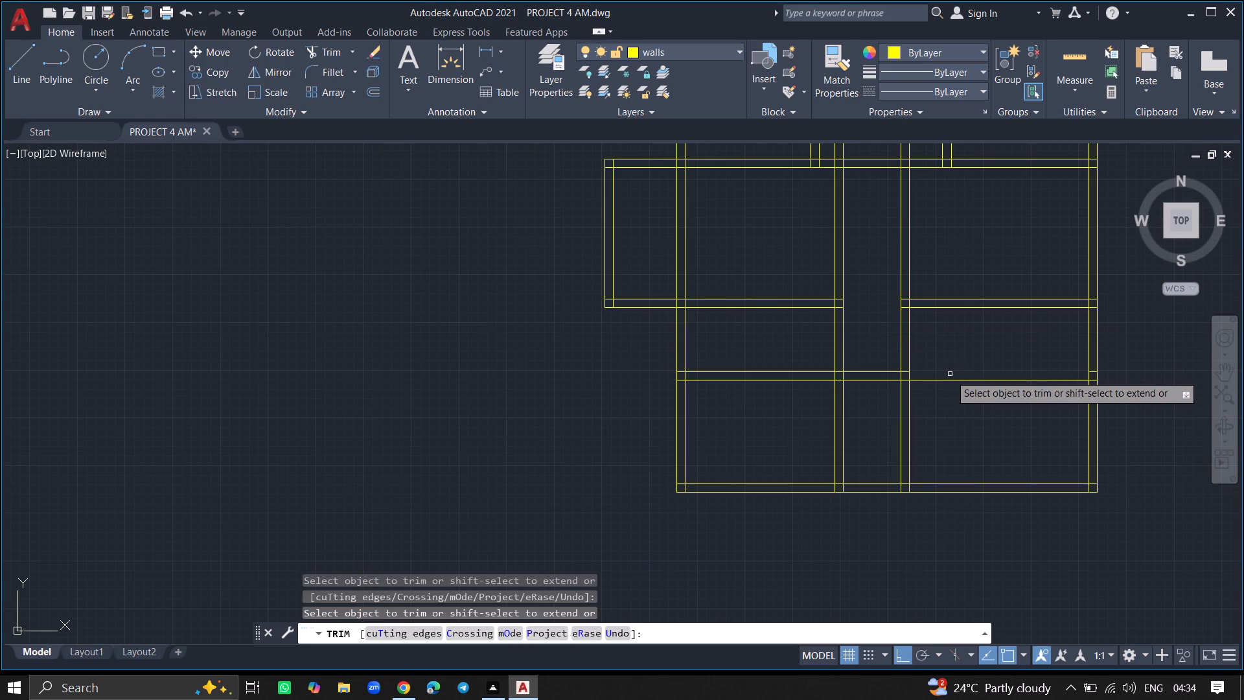
pyautogui.click(951, 380)
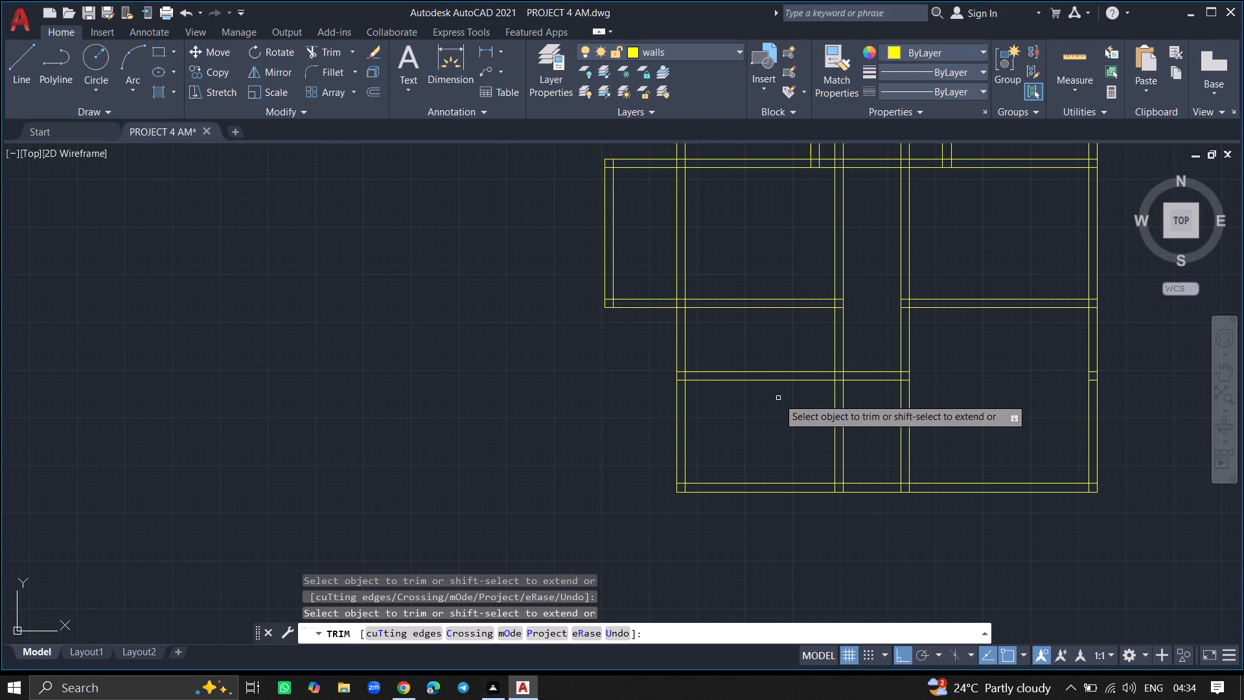
pyautogui.click(778, 379)
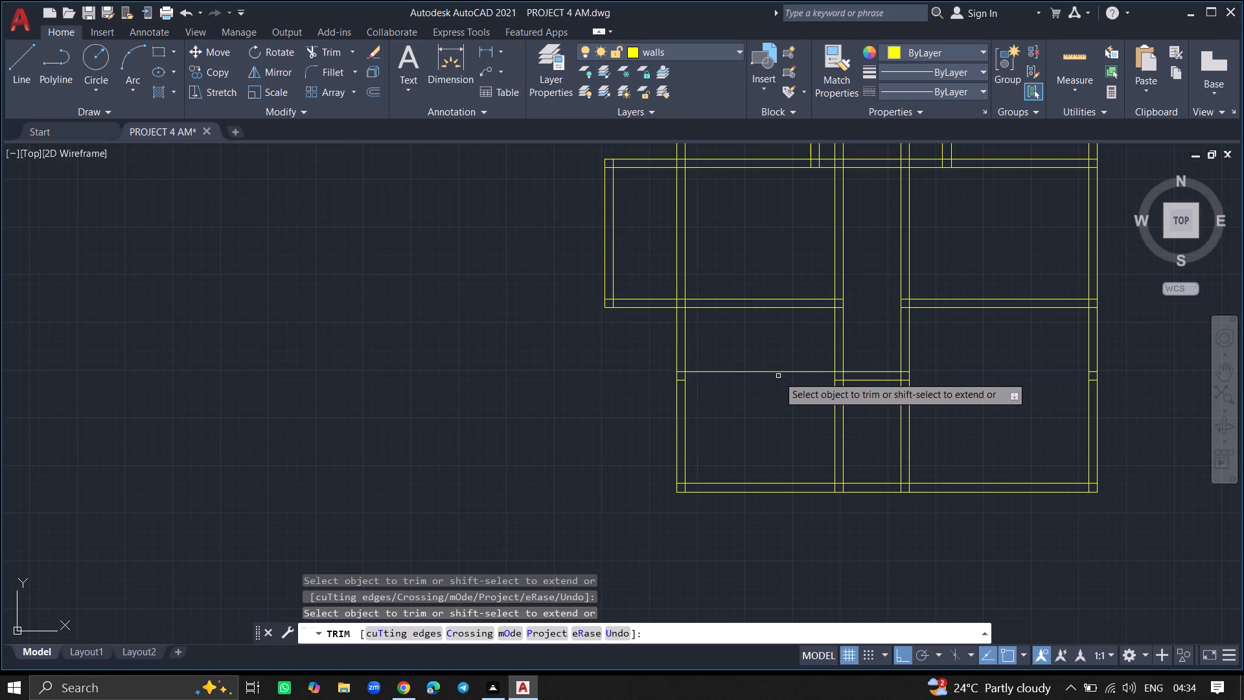
pyautogui.click(778, 373)
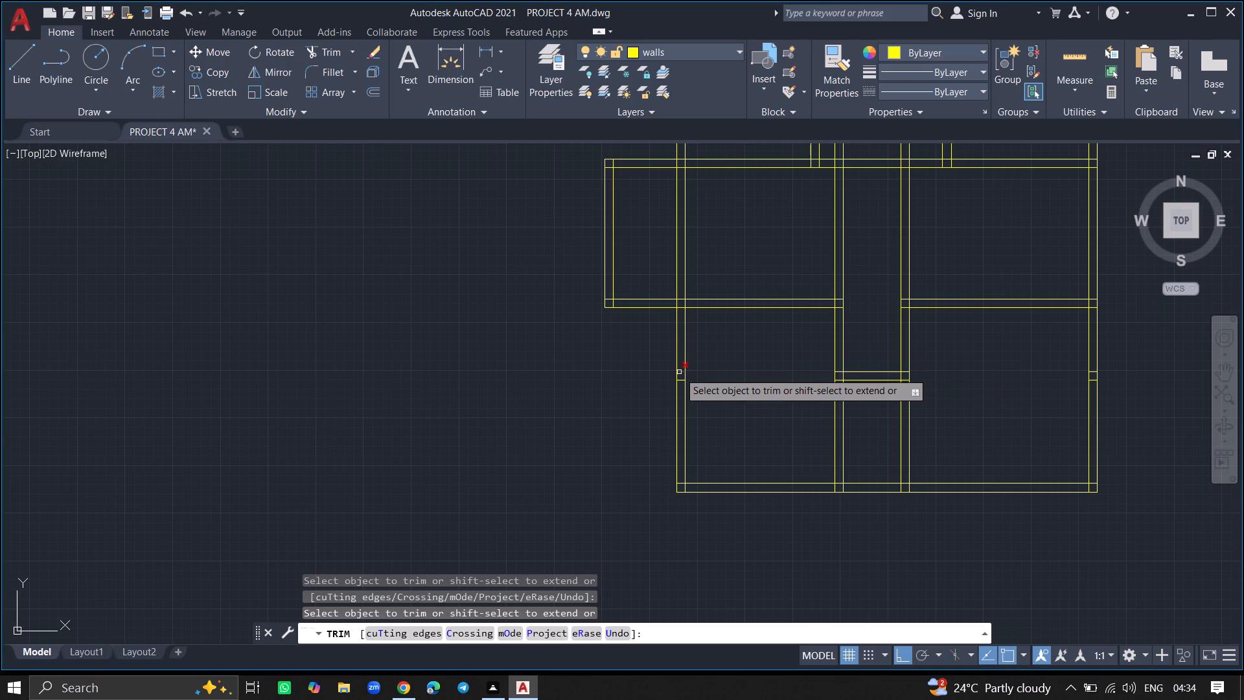
pyautogui.keyDown('ctrl'); pyautogui.scroll(5, 679, 372); pyautogui.keyUp('ctrl')
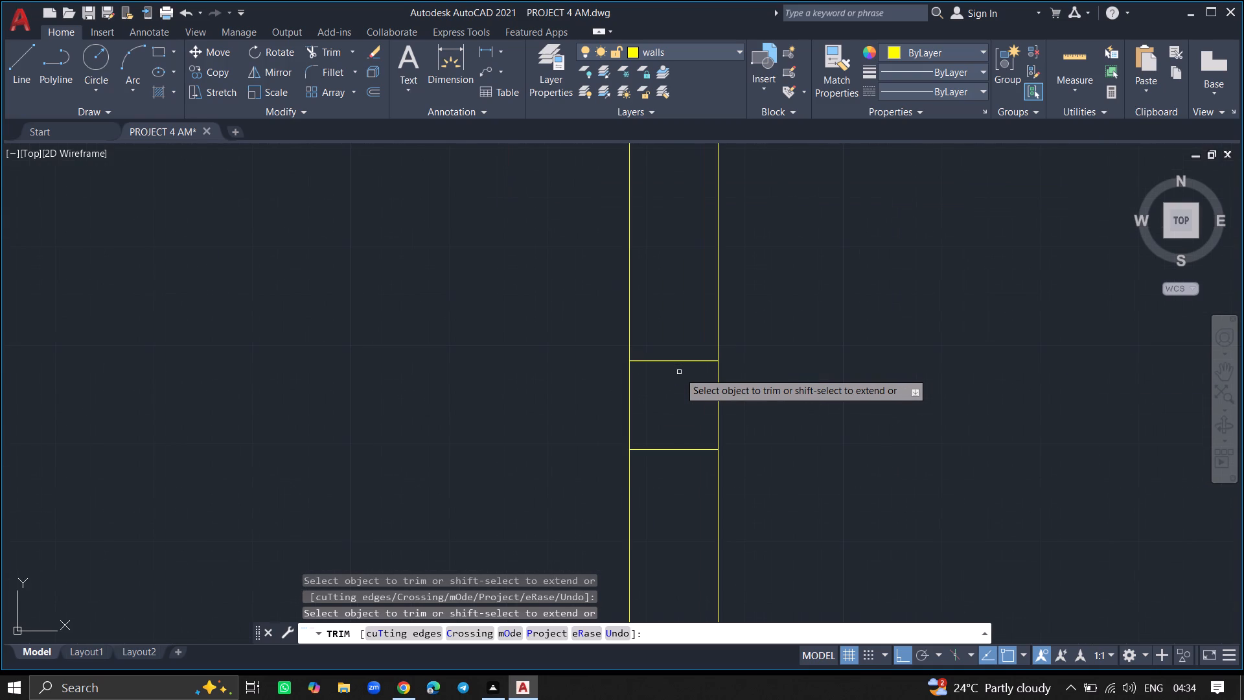
pyautogui.click(678, 361)
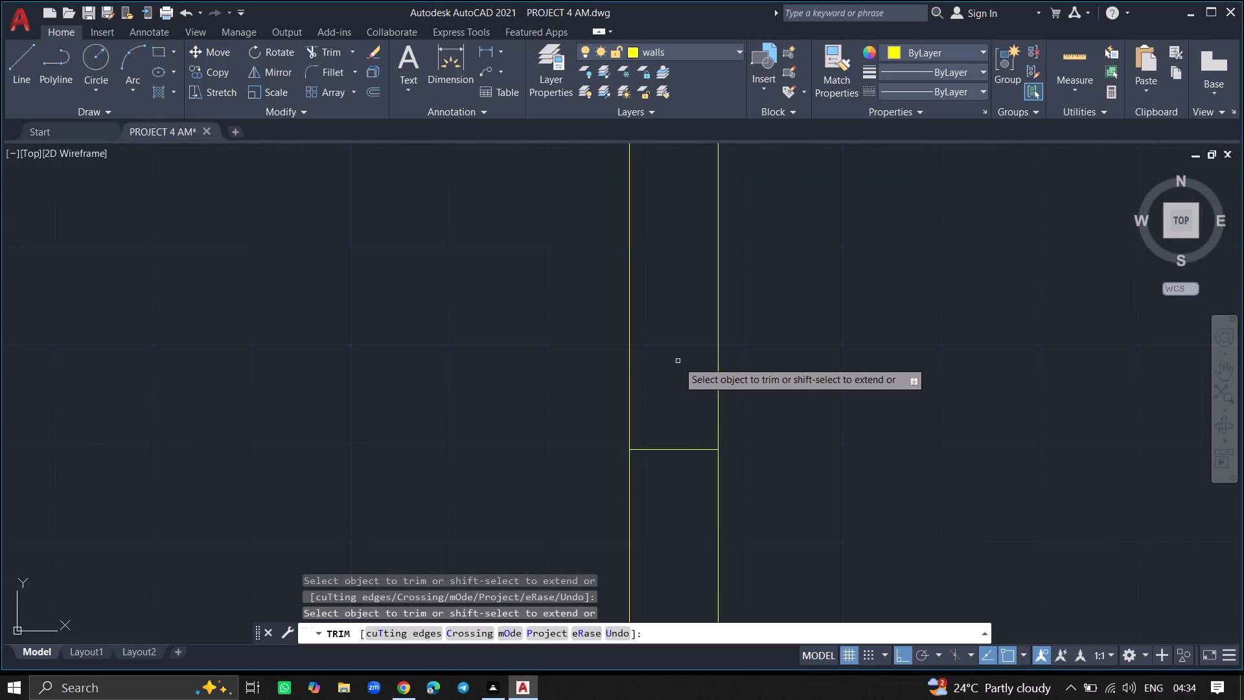
pyautogui.click(656, 450)
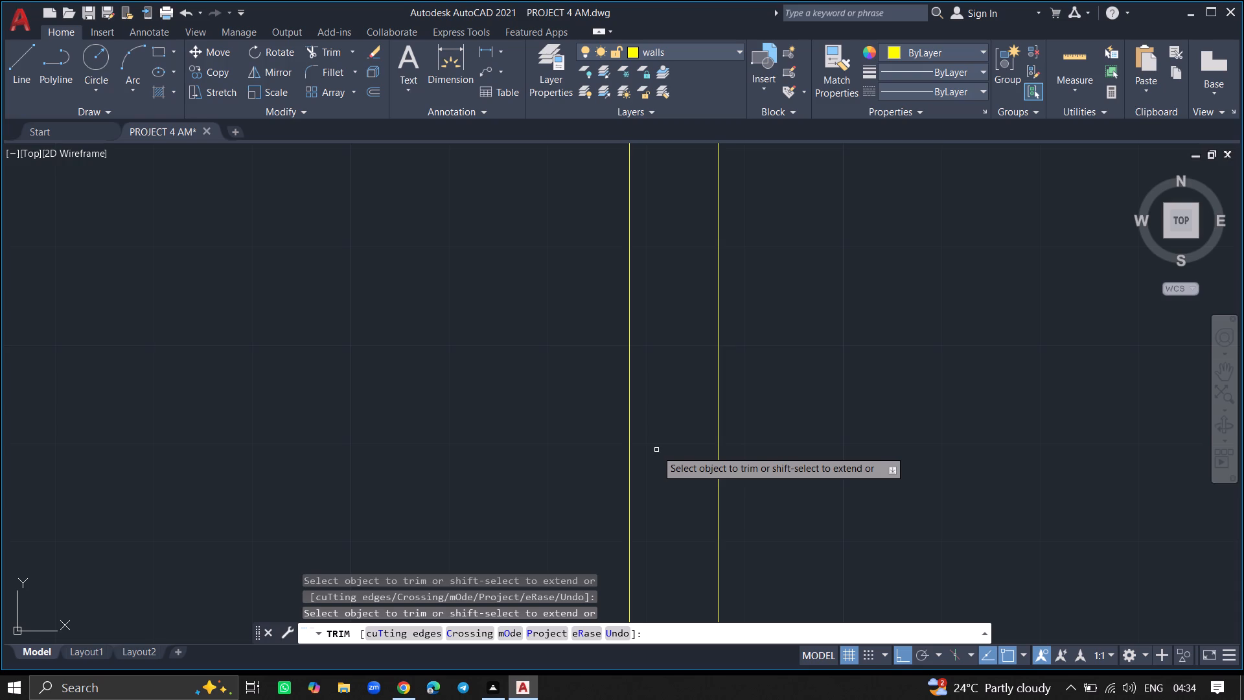
# Trim away the right corridor partition's two lines inside the small top room, including their pieces inside the top outer wall.
pyautogui.keyDown('ctrl'); pyautogui.scroll(-3, 656, 450); pyautogui.keyUp('ctrl')
pyautogui.keyDown('ctrl'); pyautogui.scroll(-3, 748, 426); pyautogui.keyUp('ctrl')
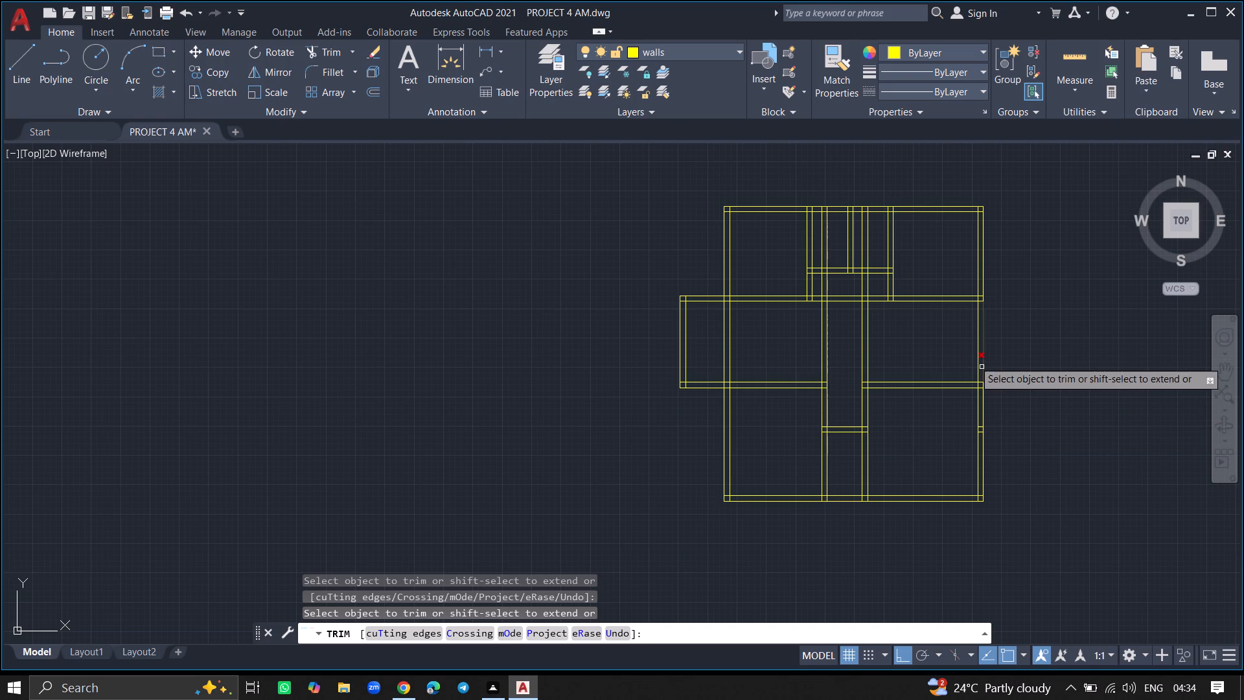
pyautogui.click(868, 239)
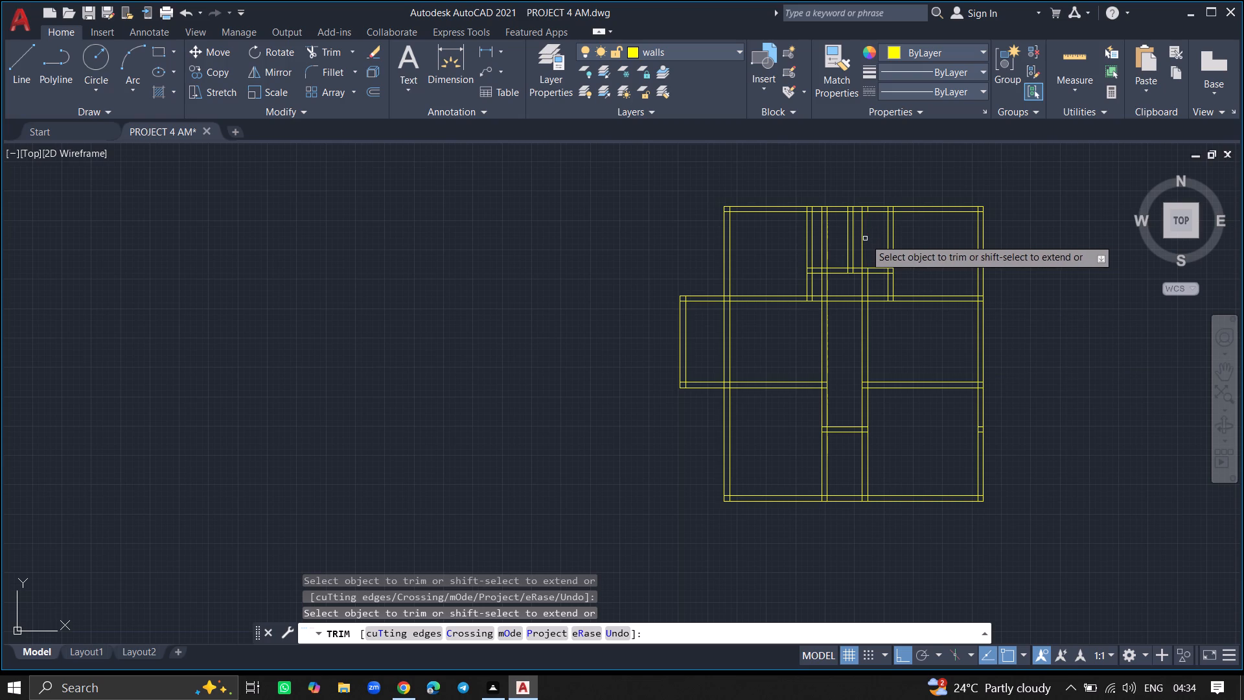
pyautogui.click(862, 239)
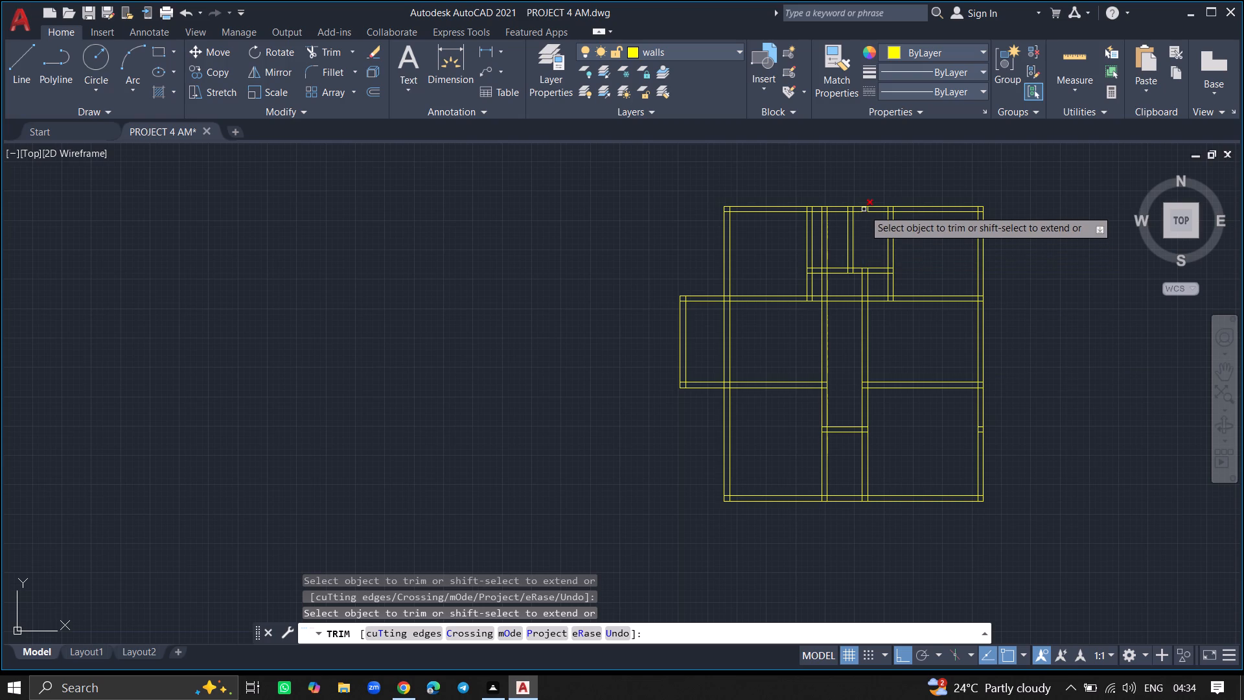
pyautogui.keyDown('ctrl'); pyautogui.scroll(7, 864, 209); pyautogui.keyUp('ctrl')
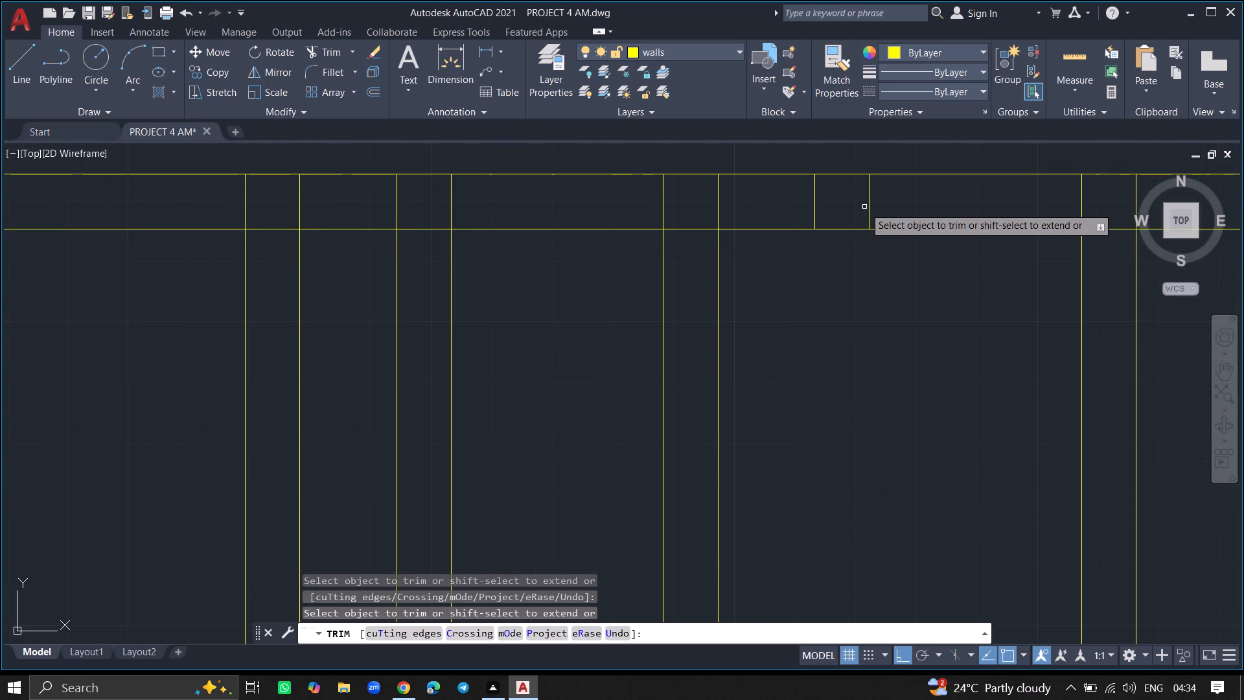
pyautogui.click(870, 204)
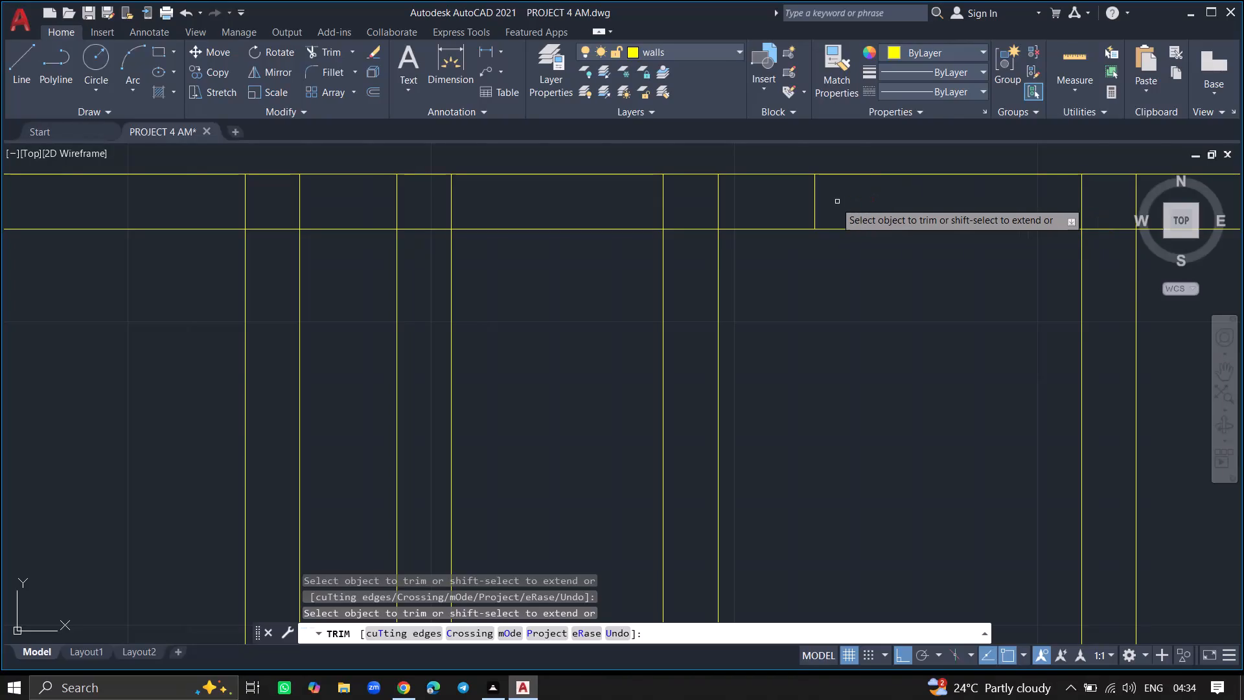
pyautogui.click(812, 204)
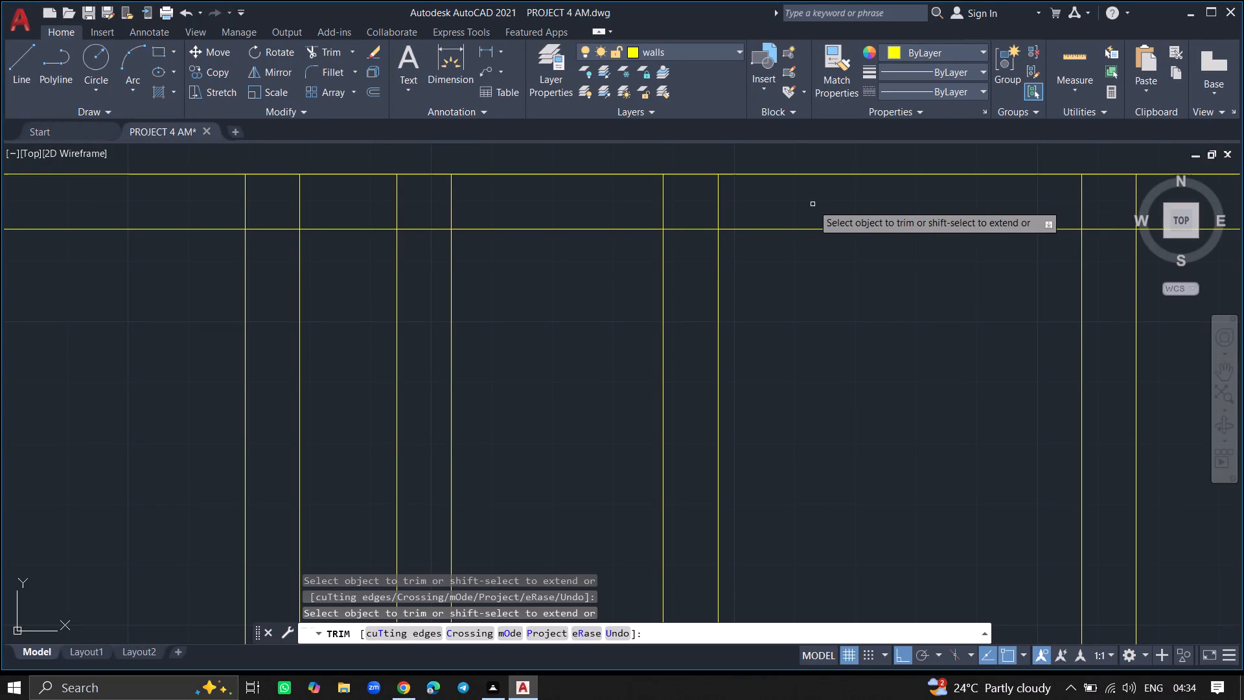
# Trim away the right corridor partition's lines between the upper cross wall and the small top rooms, including the pieces inside those rooms' bottom wall.
pyautogui.keyDown('ctrl'); pyautogui.scroll(-8, 813, 303); pyautogui.keyUp('ctrl')
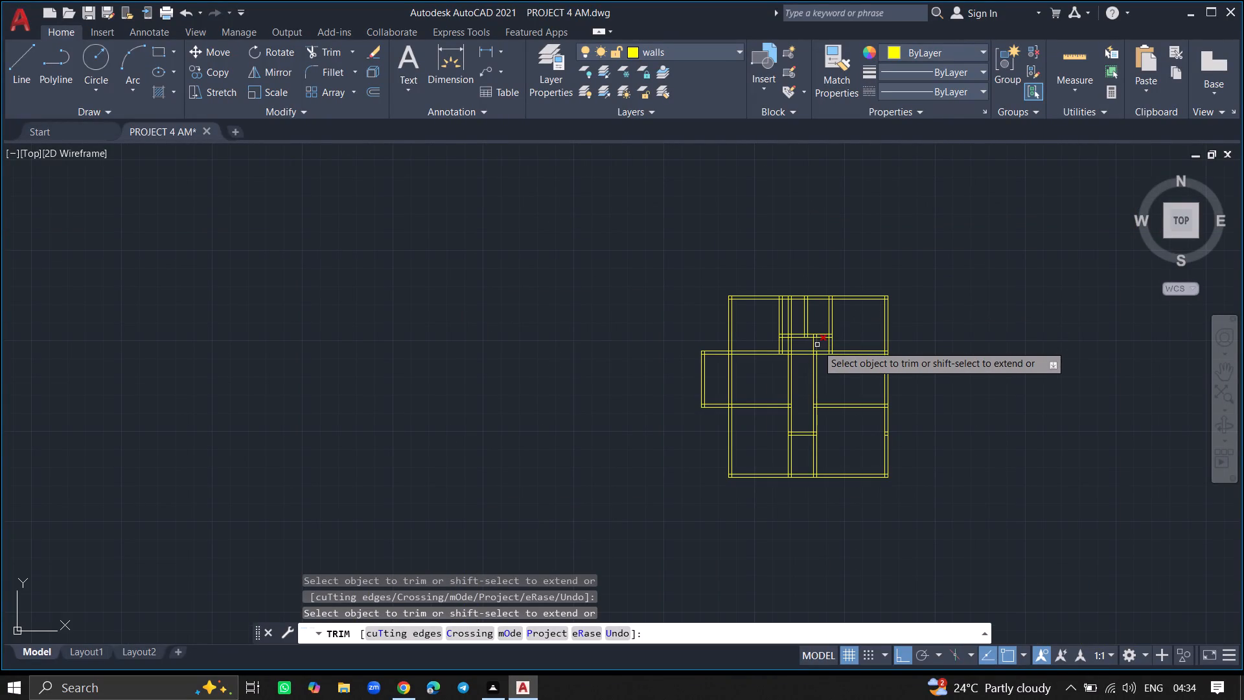
pyautogui.keyDown('ctrl'); pyautogui.scroll(3, 817, 345); pyautogui.keyUp('ctrl')
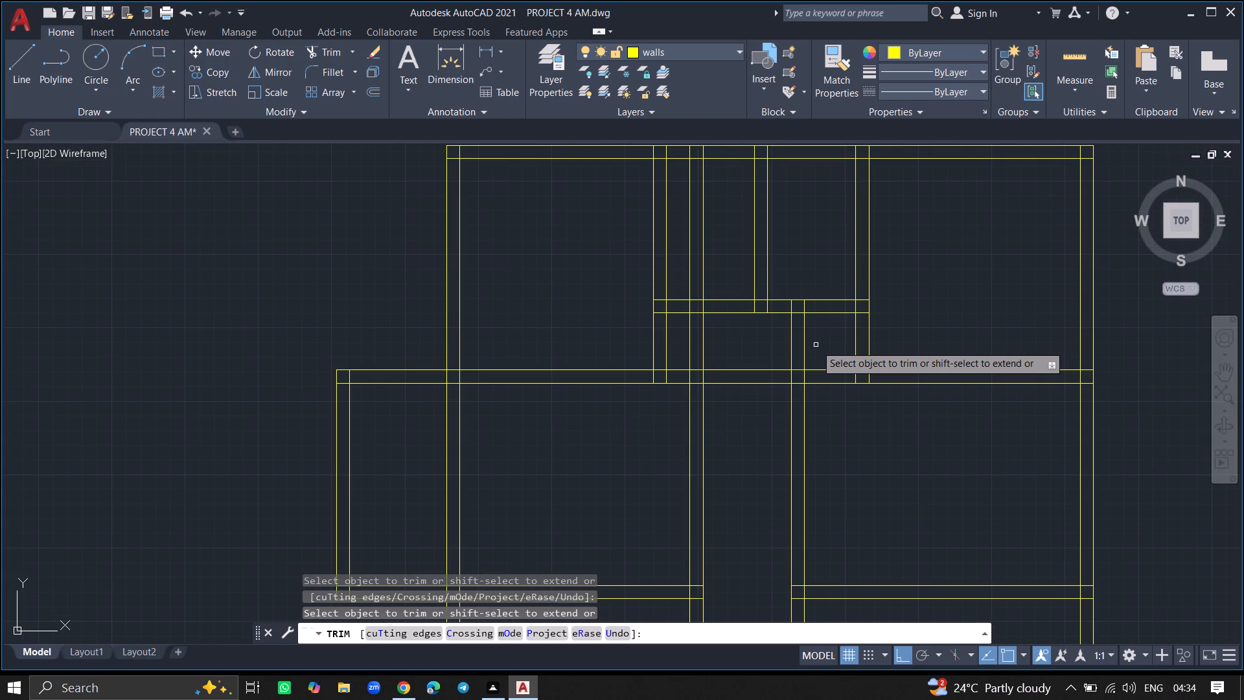
pyautogui.click(806, 347)
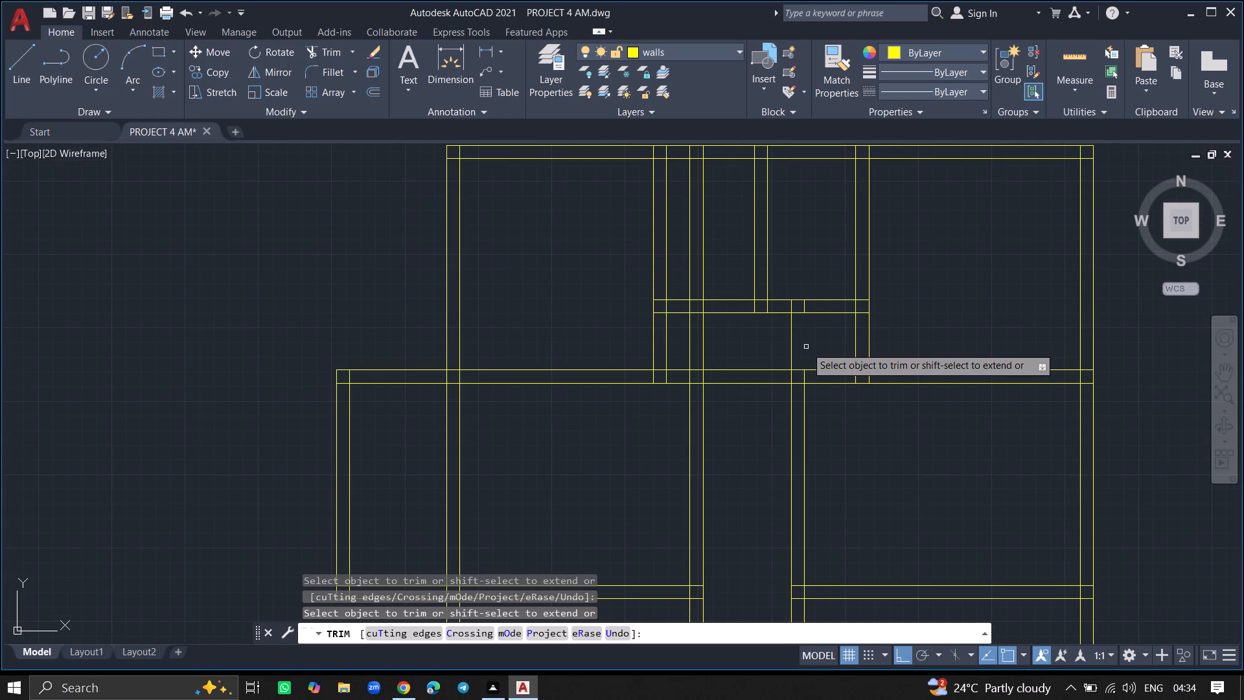
pyautogui.click(792, 345)
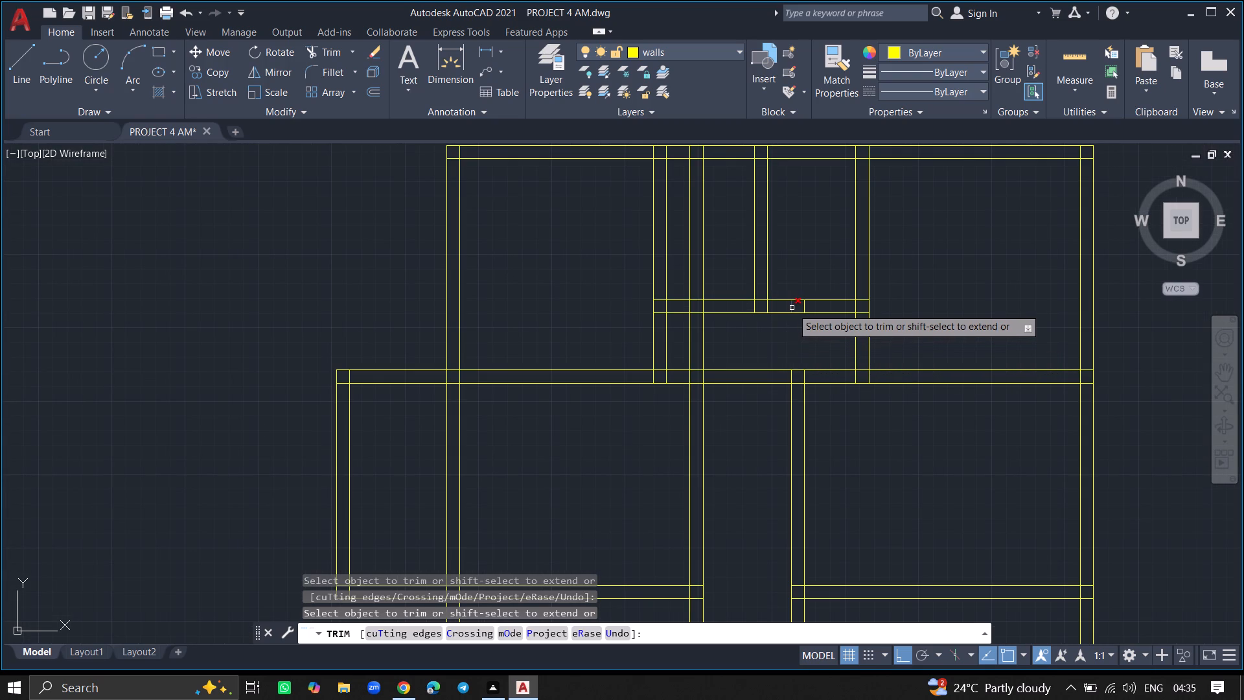
pyautogui.click(792, 308)
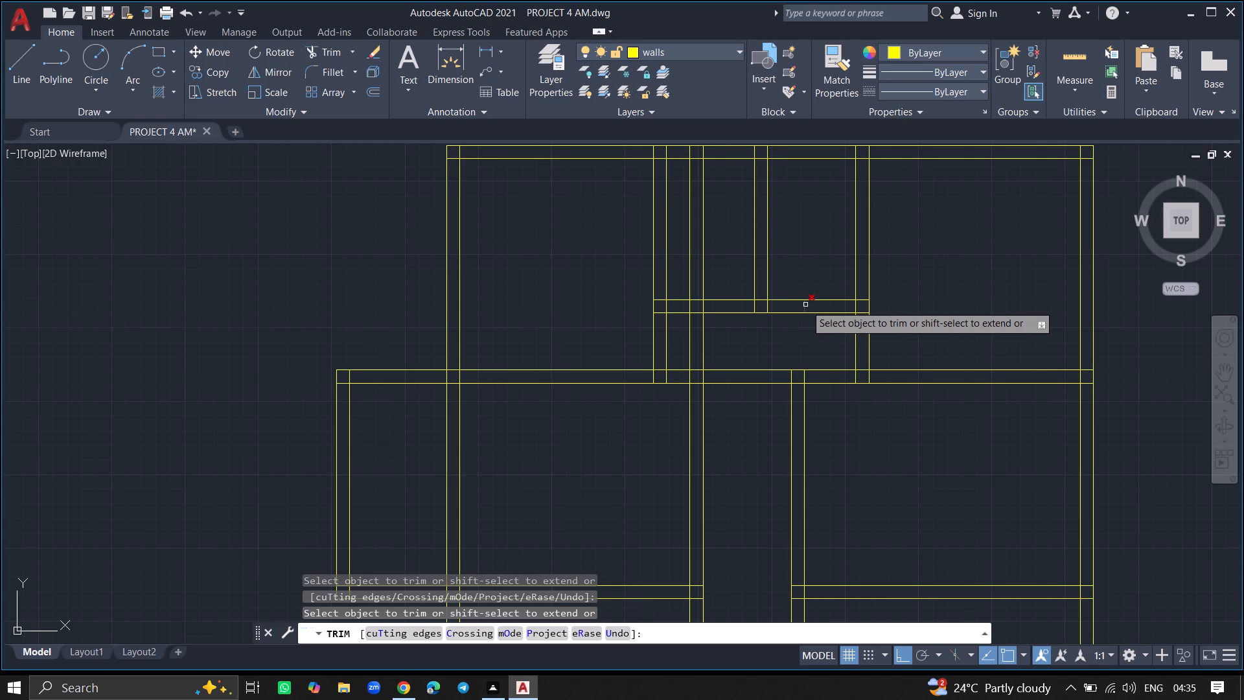
pyautogui.click(805, 305)
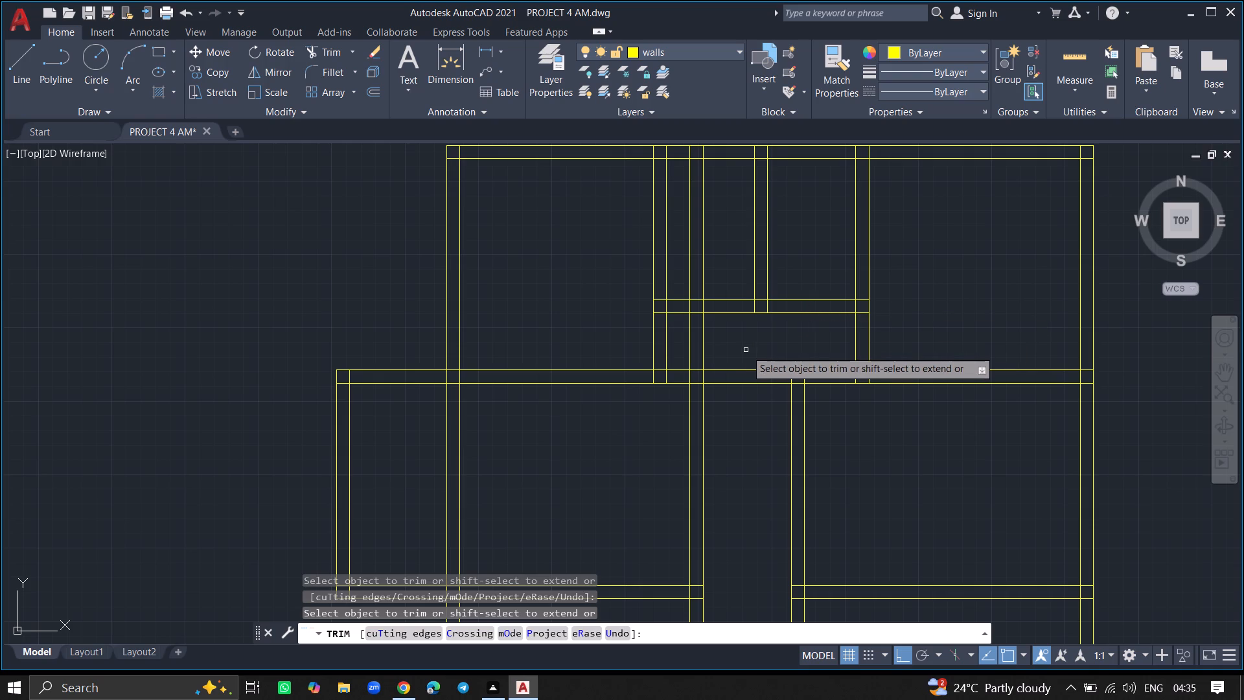
# Trim away both lines of the left corridor partition from the upper cross wall up through the small top room and top outer wall.
pyautogui.click(704, 347)
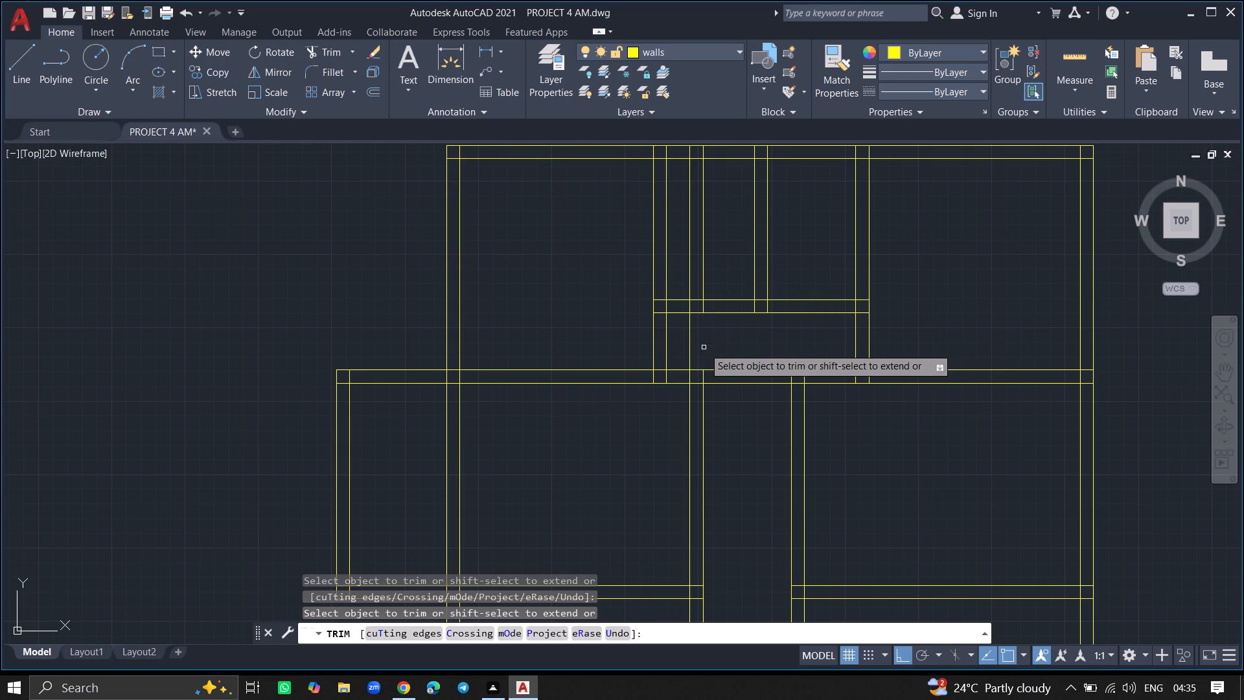
pyautogui.click(689, 345)
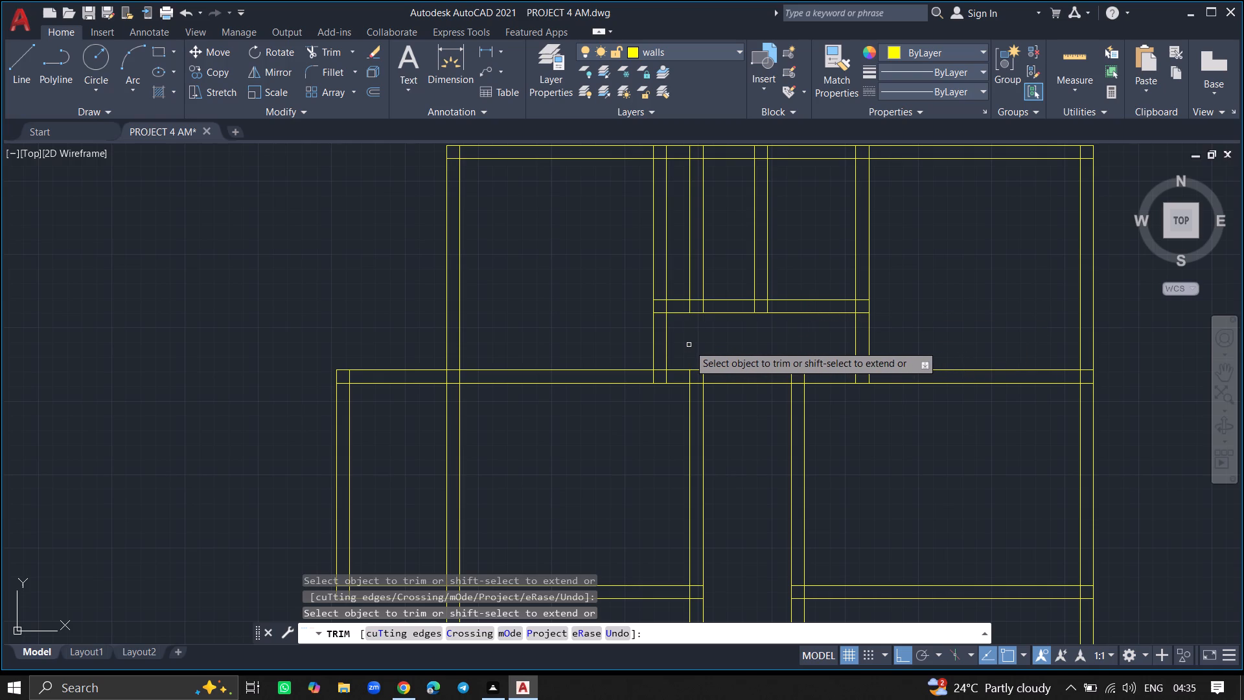
pyautogui.click(690, 308)
pyautogui.click(704, 308)
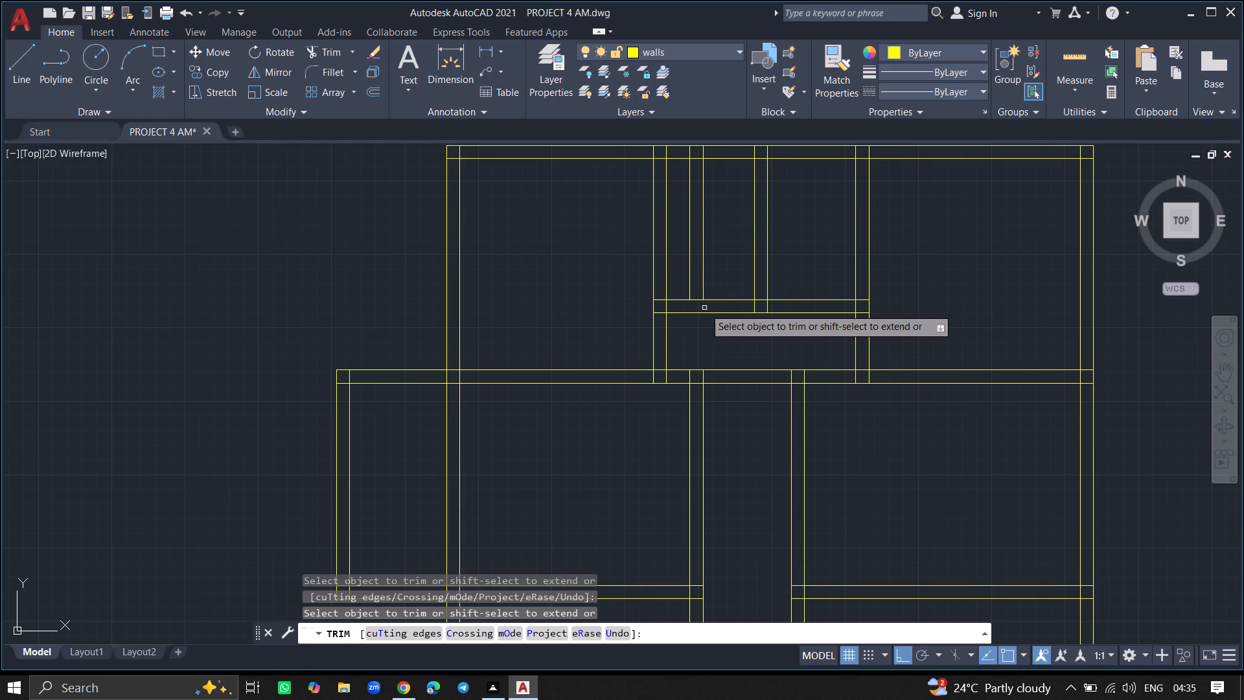
pyautogui.click(704, 288)
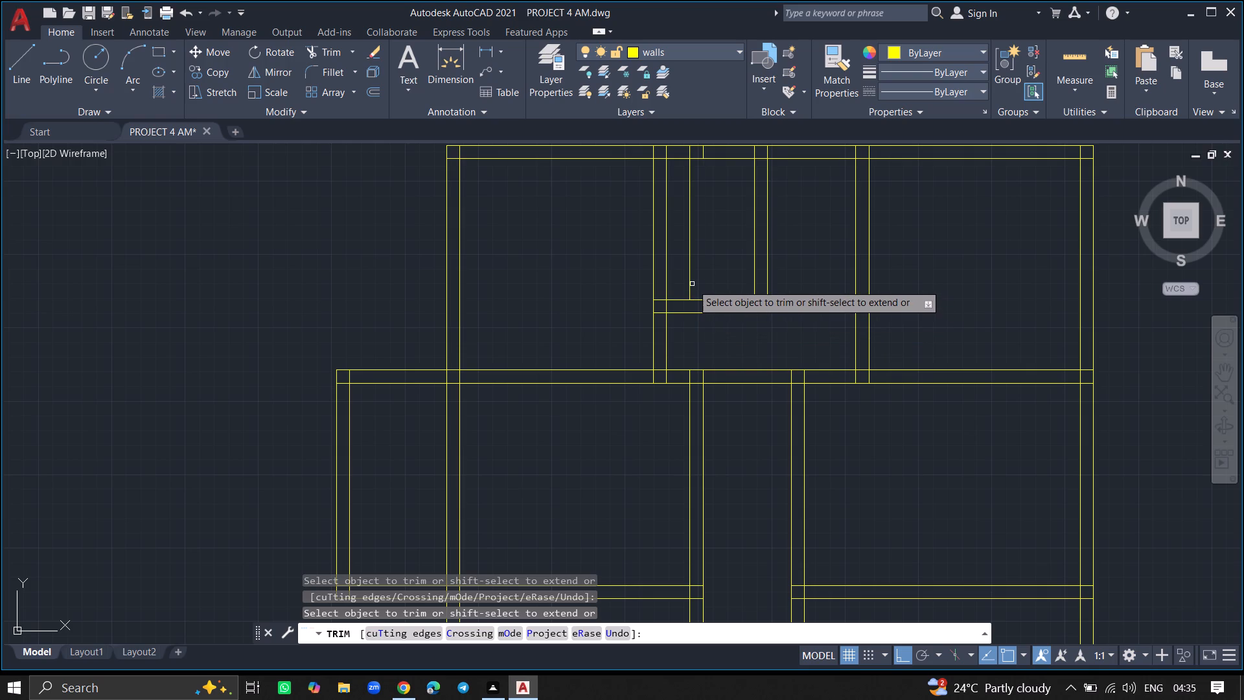
pyautogui.click(690, 284)
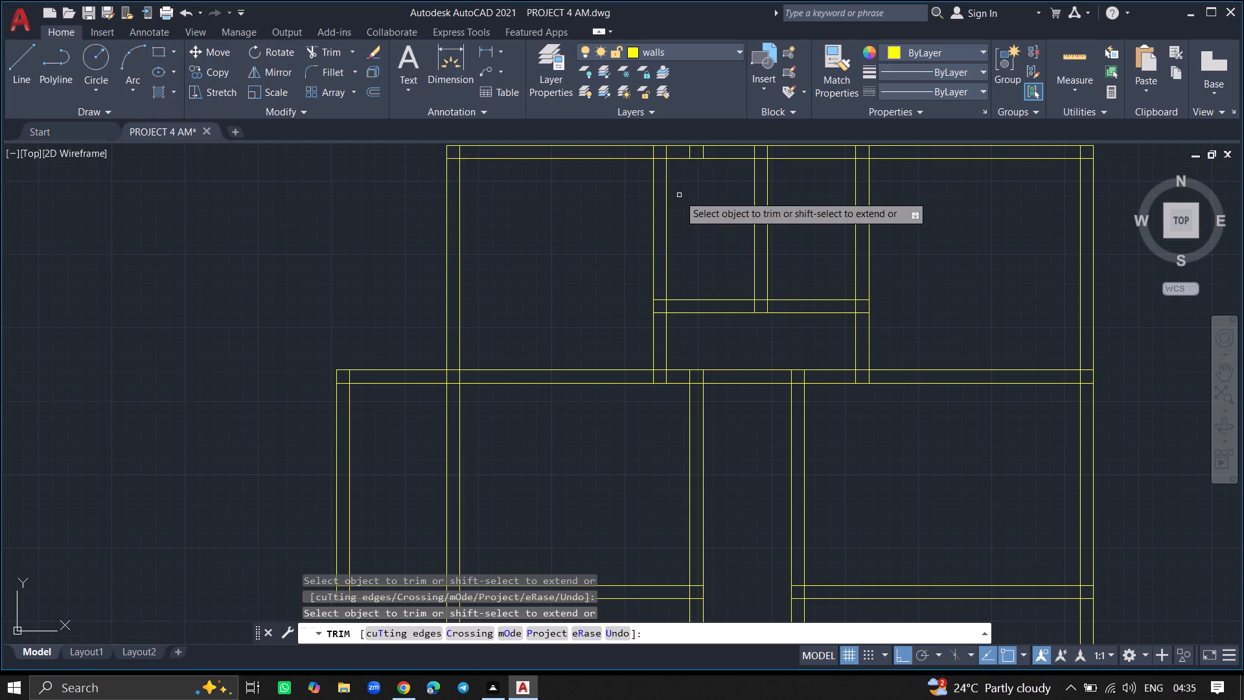
pyautogui.click(689, 154)
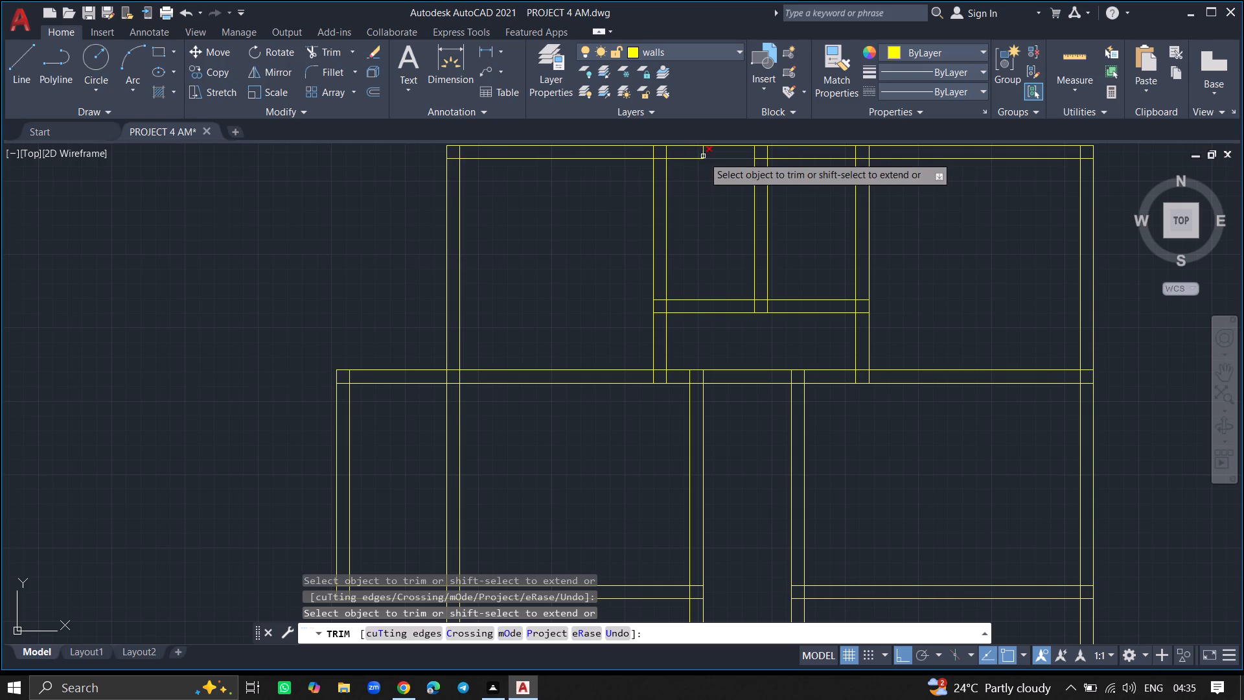
pyautogui.click(704, 152)
# Trim away the lower cross wall's two leftover short pieces inside the right outer wall.
pyautogui.keyDown('ctrl'); pyautogui.scroll(-2, 702, 204); pyautogui.keyUp('ctrl')
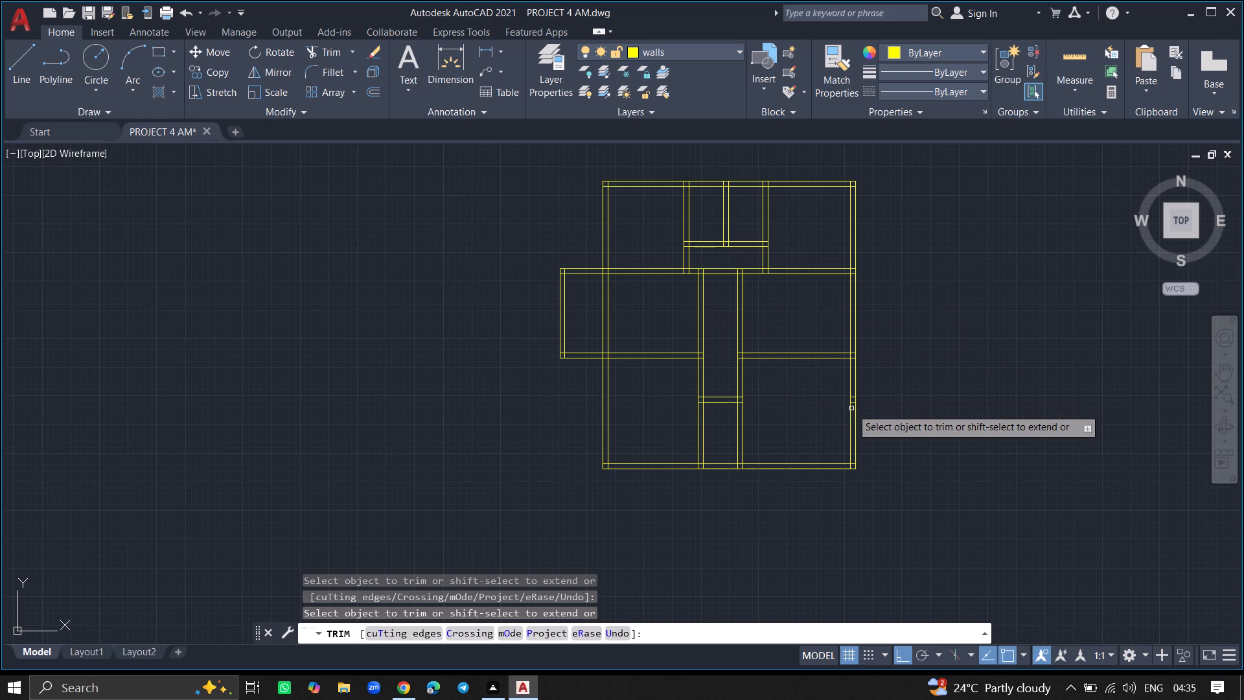
pyautogui.keyDown('ctrl'); pyautogui.scroll(2, 853, 410); pyautogui.keyUp('ctrl')
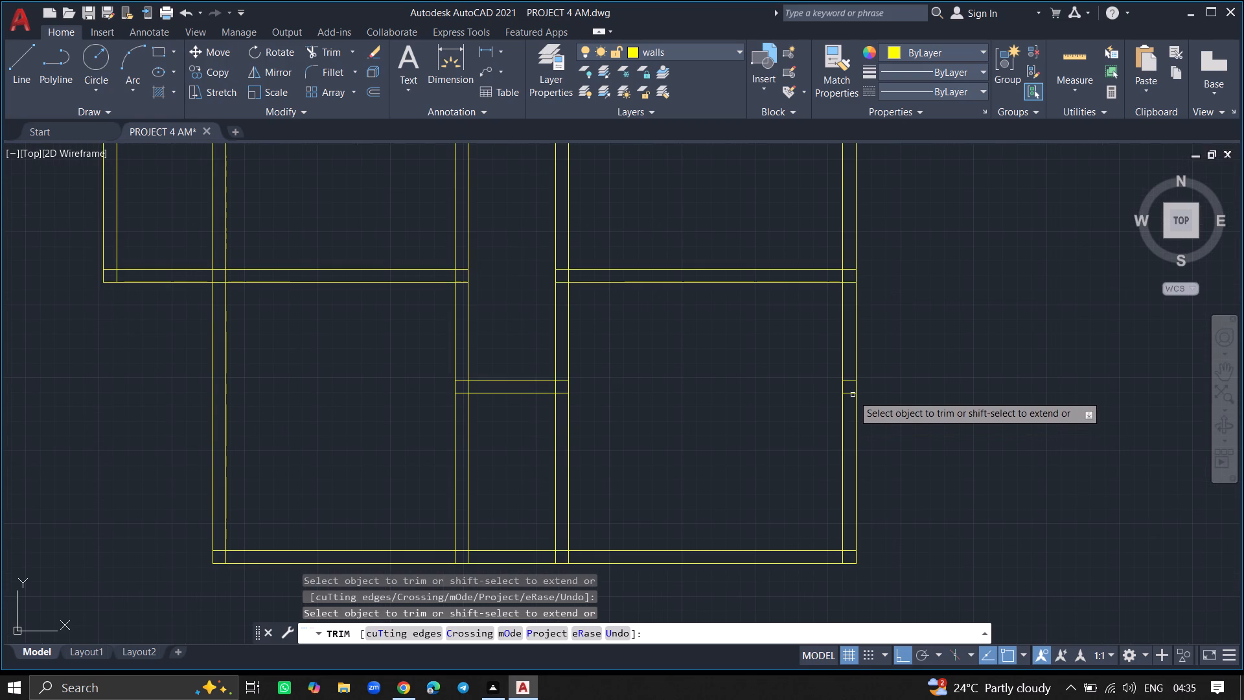
pyautogui.click(853, 395)
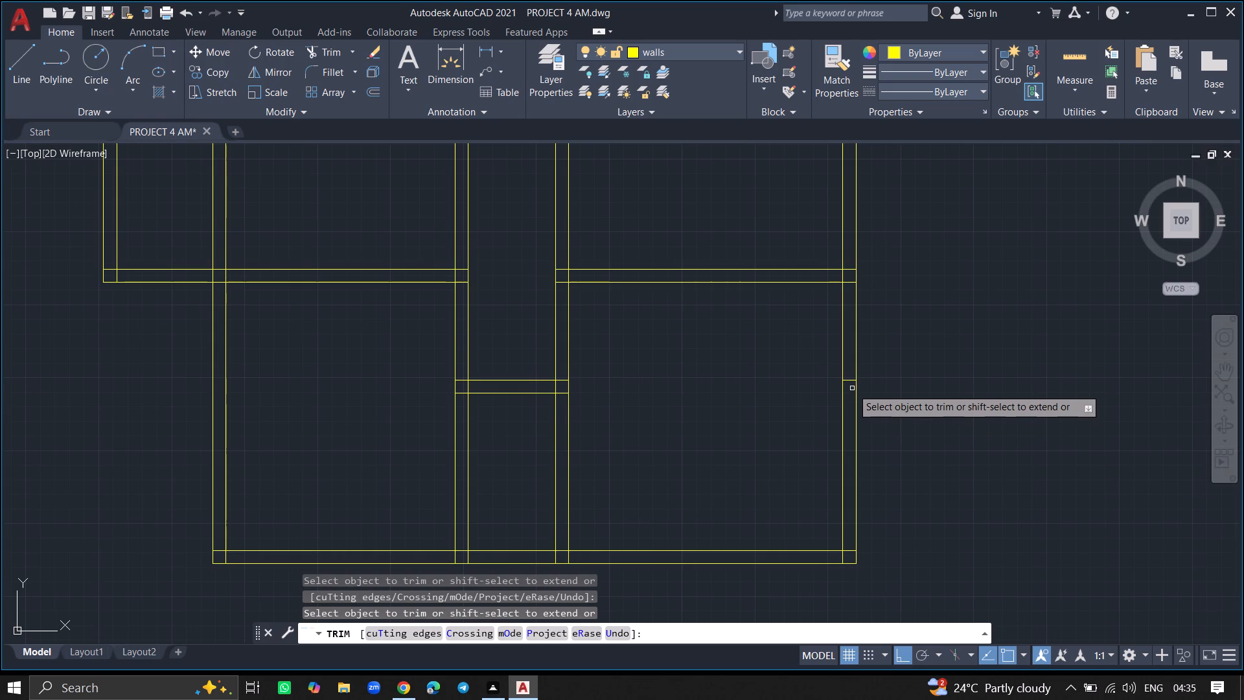
pyautogui.click(850, 380)
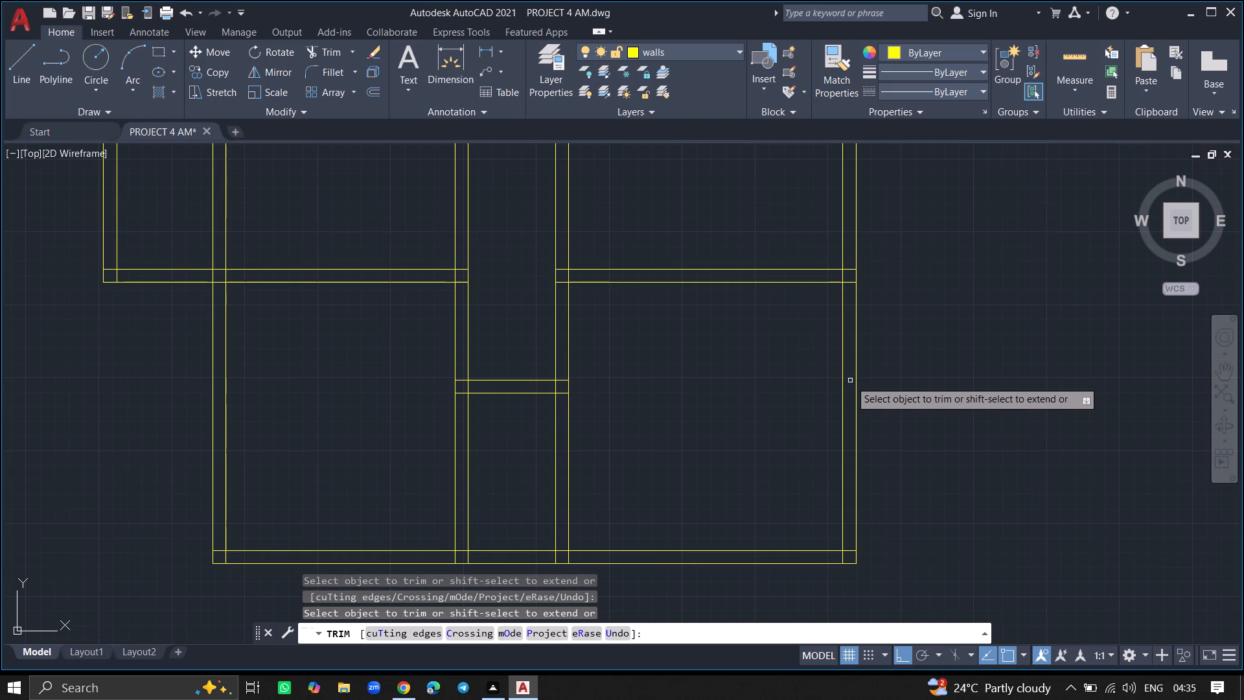
pyautogui.press('Return')
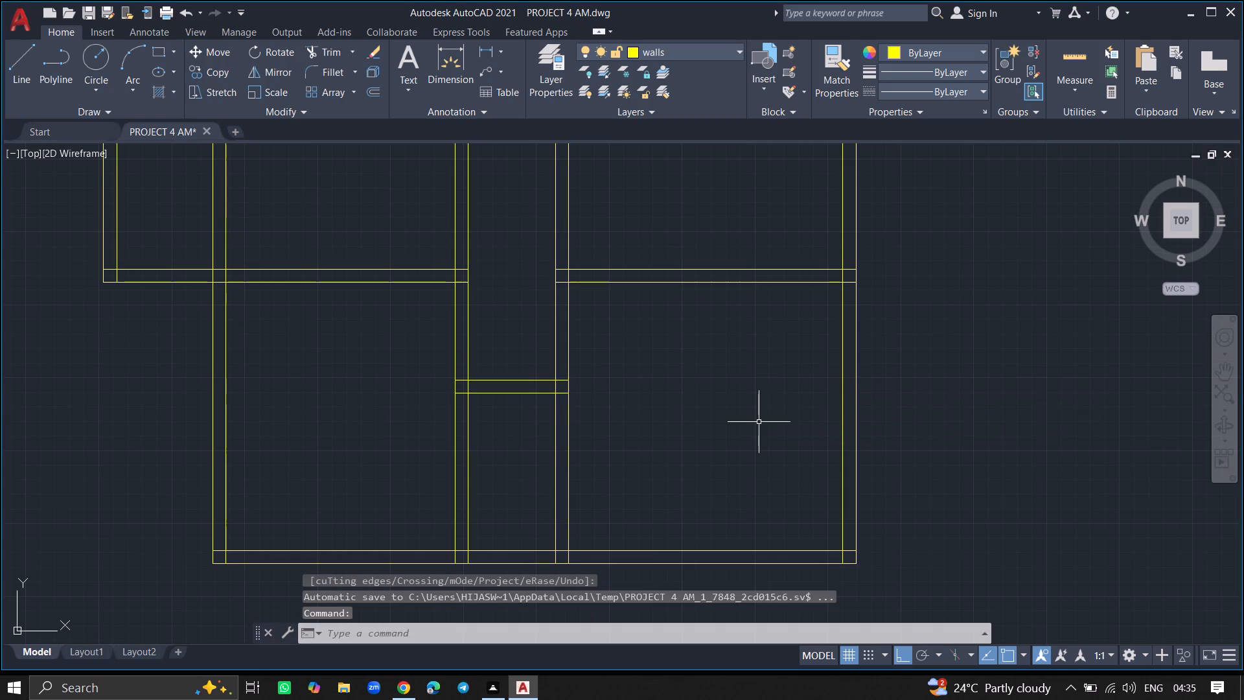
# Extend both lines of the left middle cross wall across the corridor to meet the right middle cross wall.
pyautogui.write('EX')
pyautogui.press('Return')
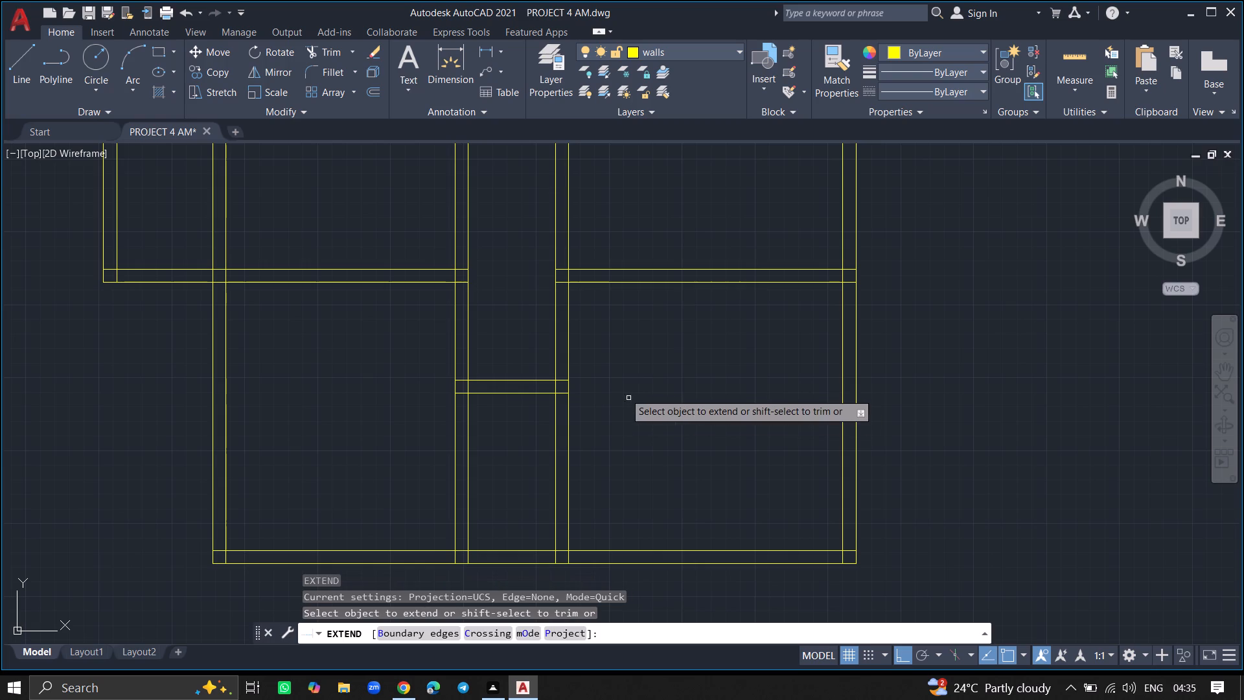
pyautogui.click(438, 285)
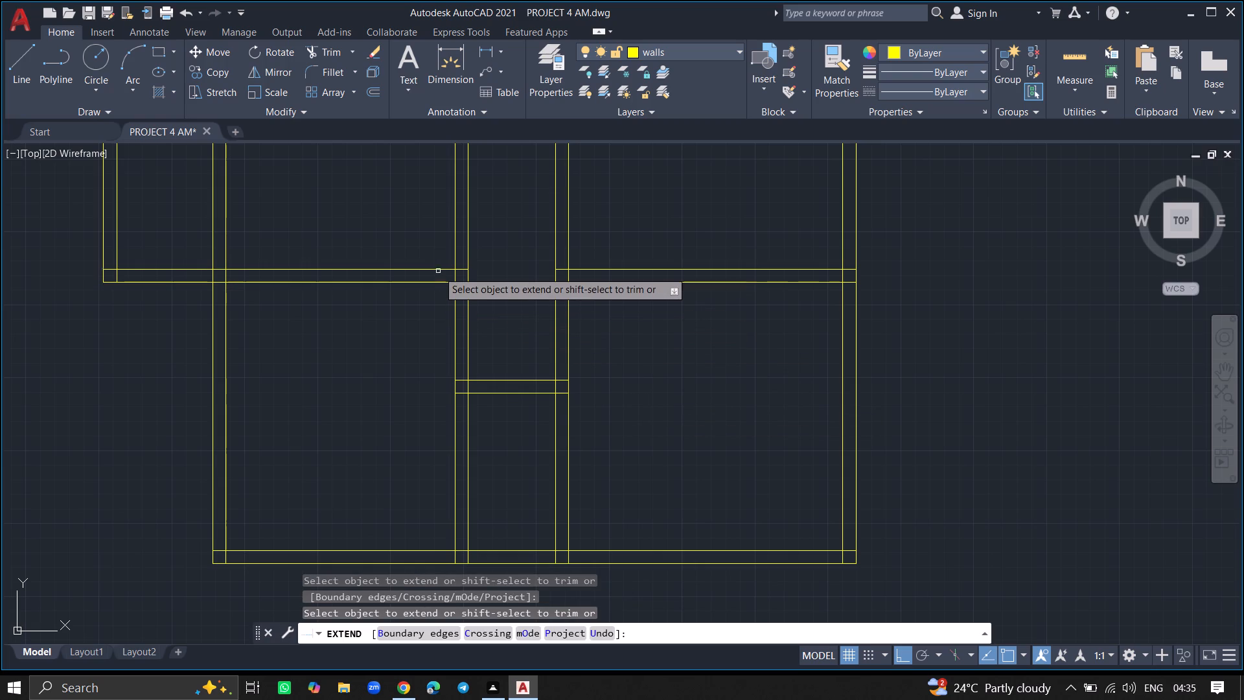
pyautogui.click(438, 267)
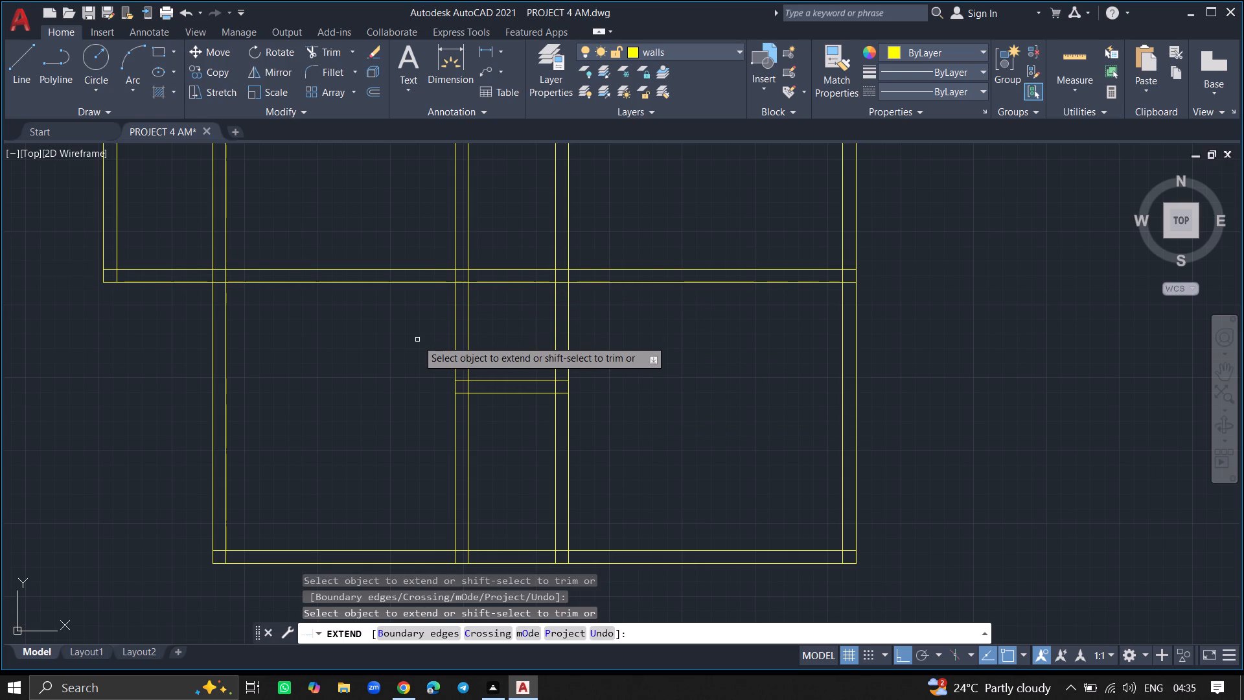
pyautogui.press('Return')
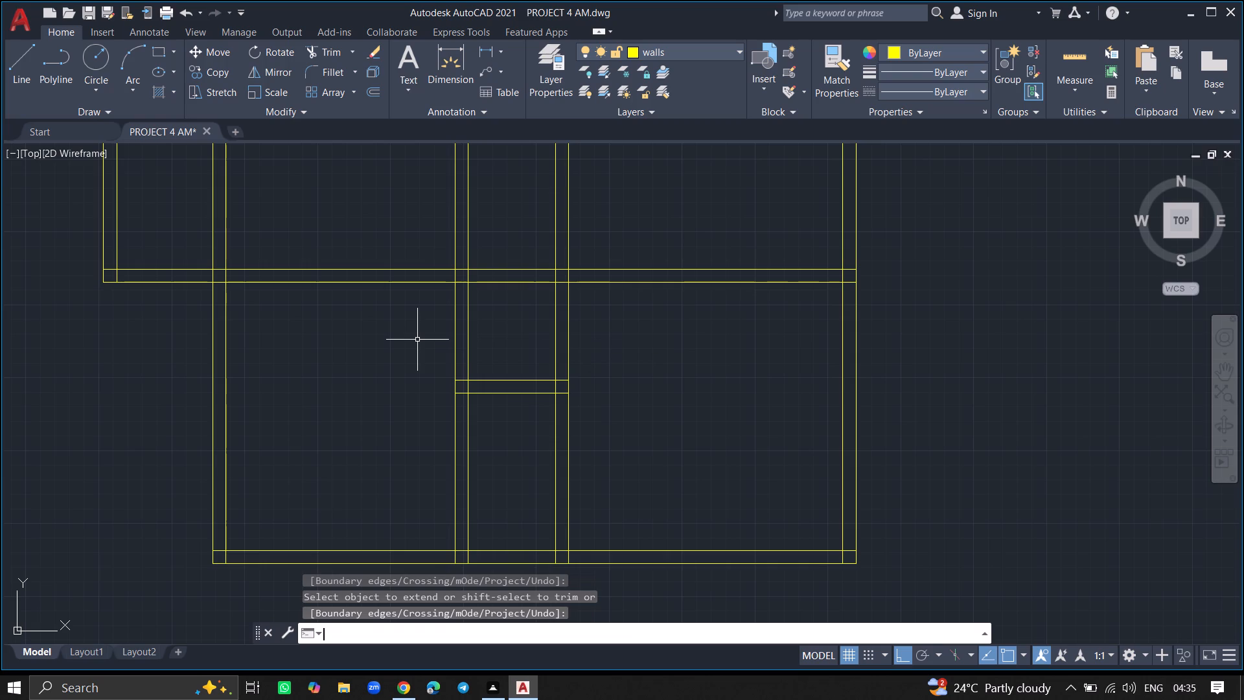
# Trim away the right corridor partition's two lines between the middle and upper cross walls, including the short pieces inside the upper cross wall.
pyautogui.keyDown('ctrl'); pyautogui.scroll(-2, 417, 340); pyautogui.keyUp('ctrl')
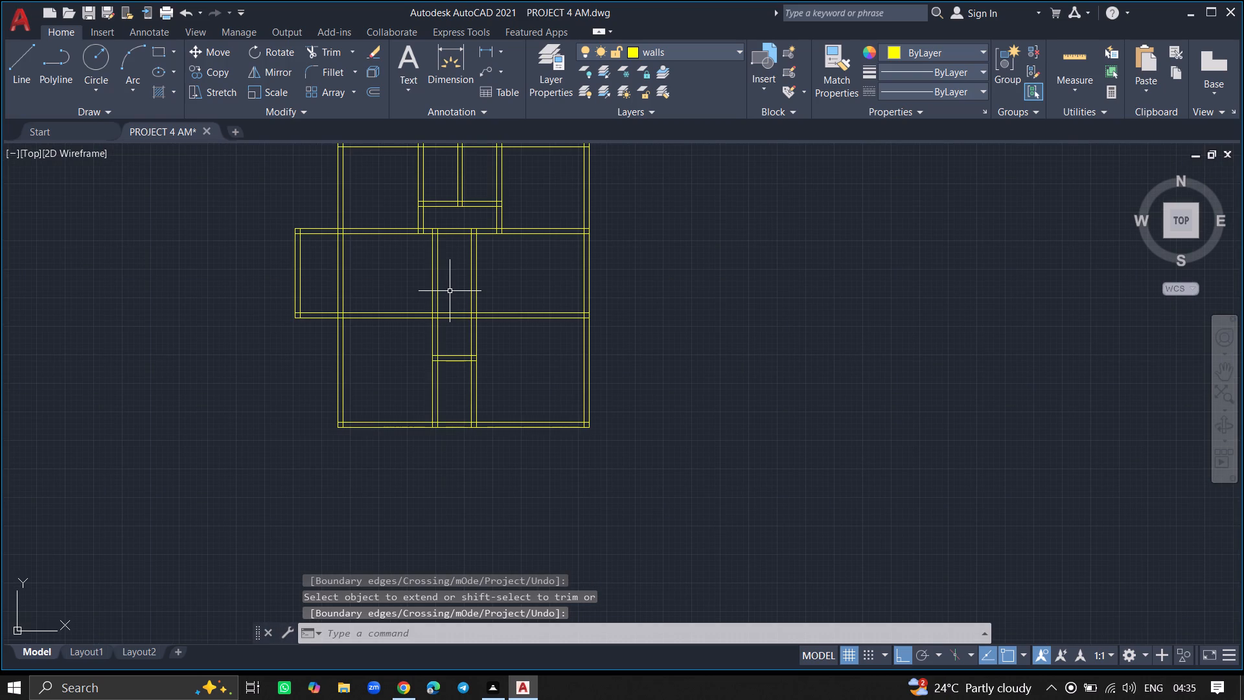
pyautogui.write('TRIM')
pyautogui.press('Return')
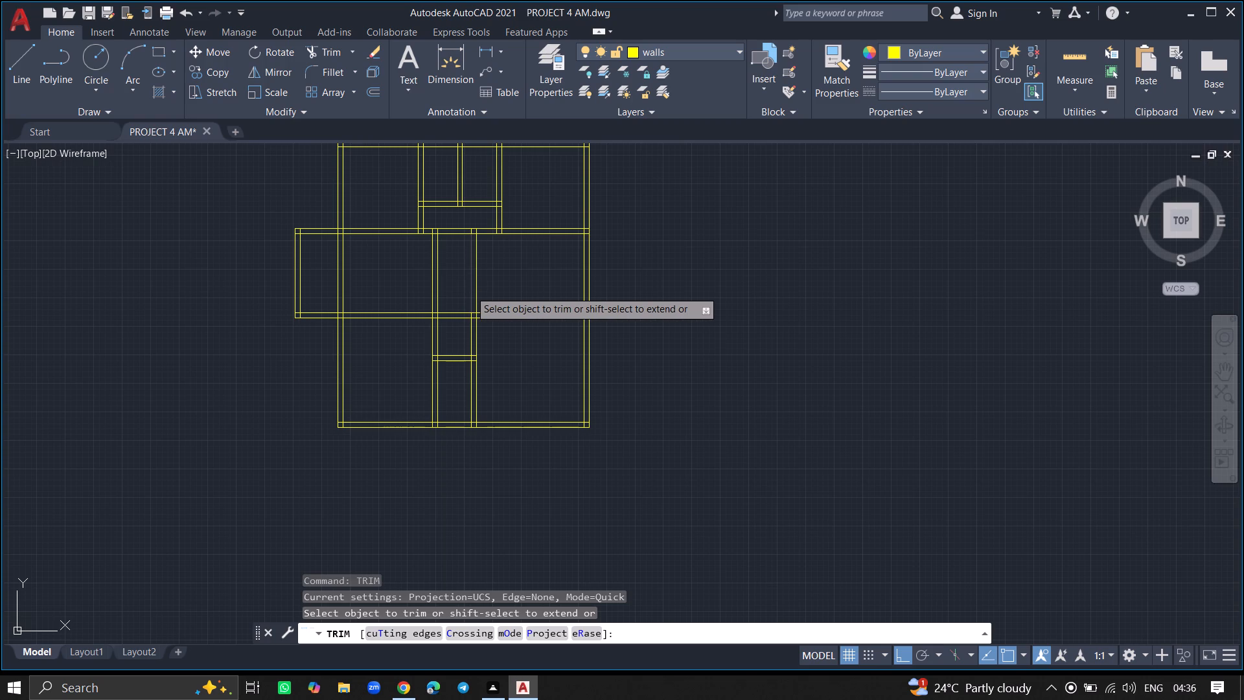
pyautogui.click(470, 290)
pyautogui.click(474, 286)
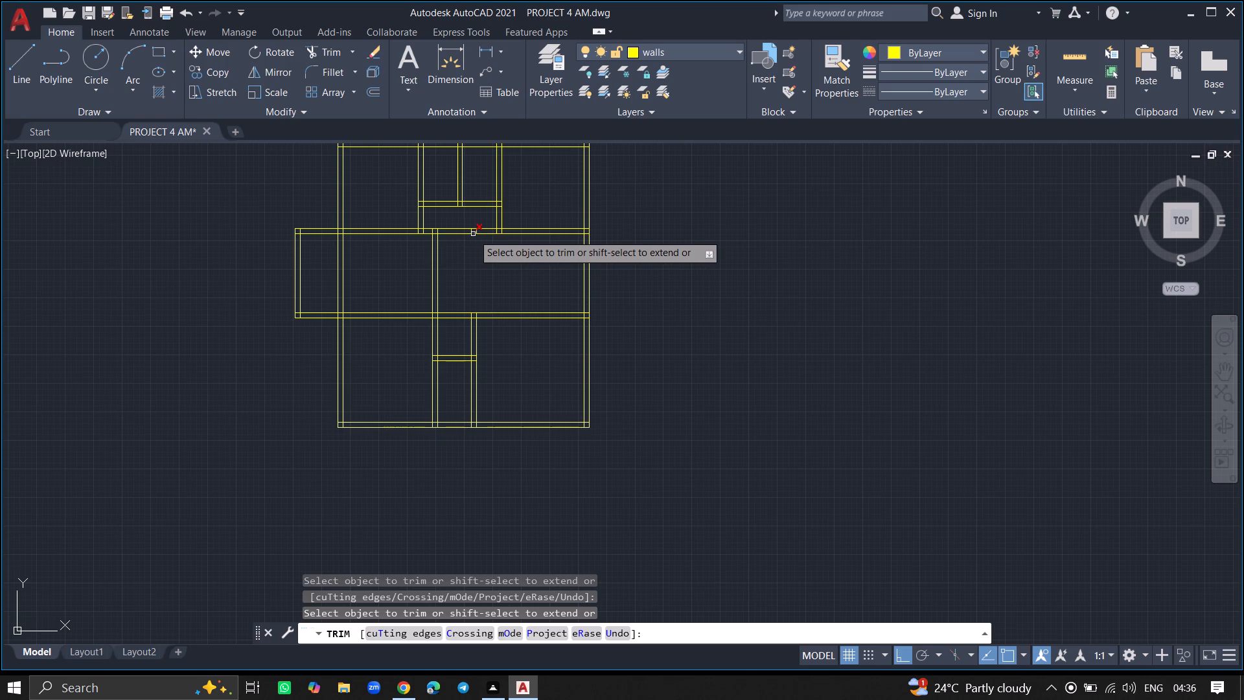
pyautogui.keyDown('ctrl'); pyautogui.scroll(3, 473, 234); pyautogui.keyUp('ctrl')
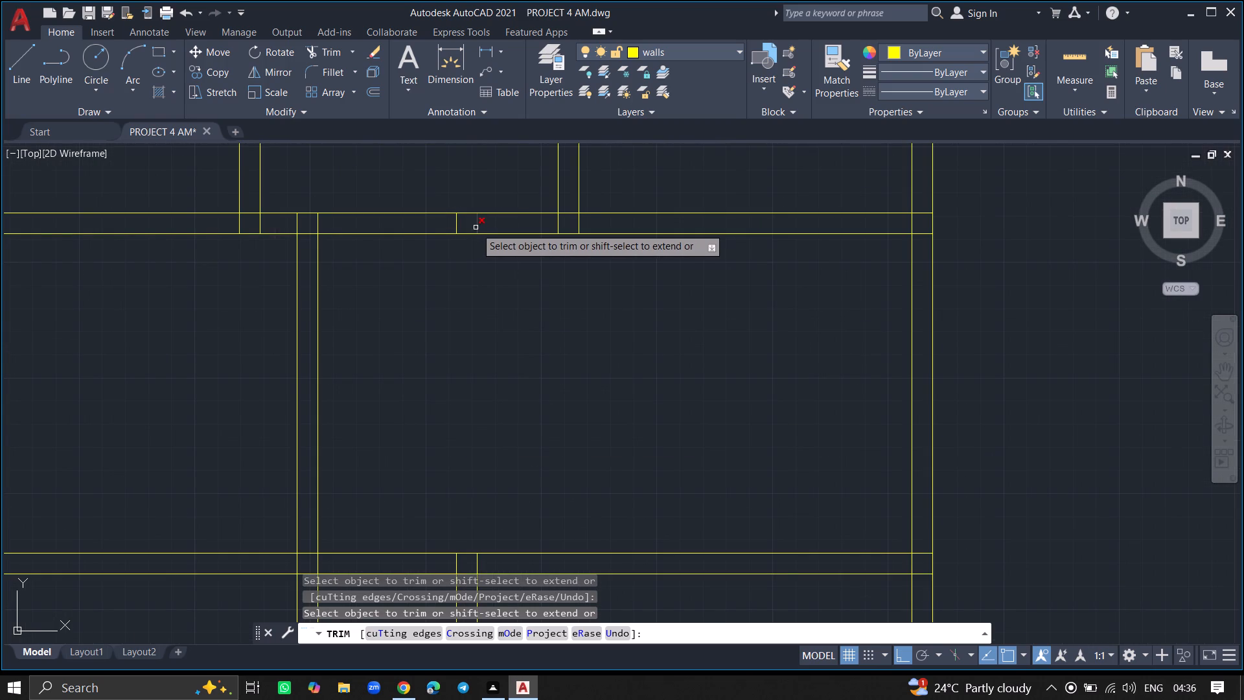
pyautogui.click(476, 227)
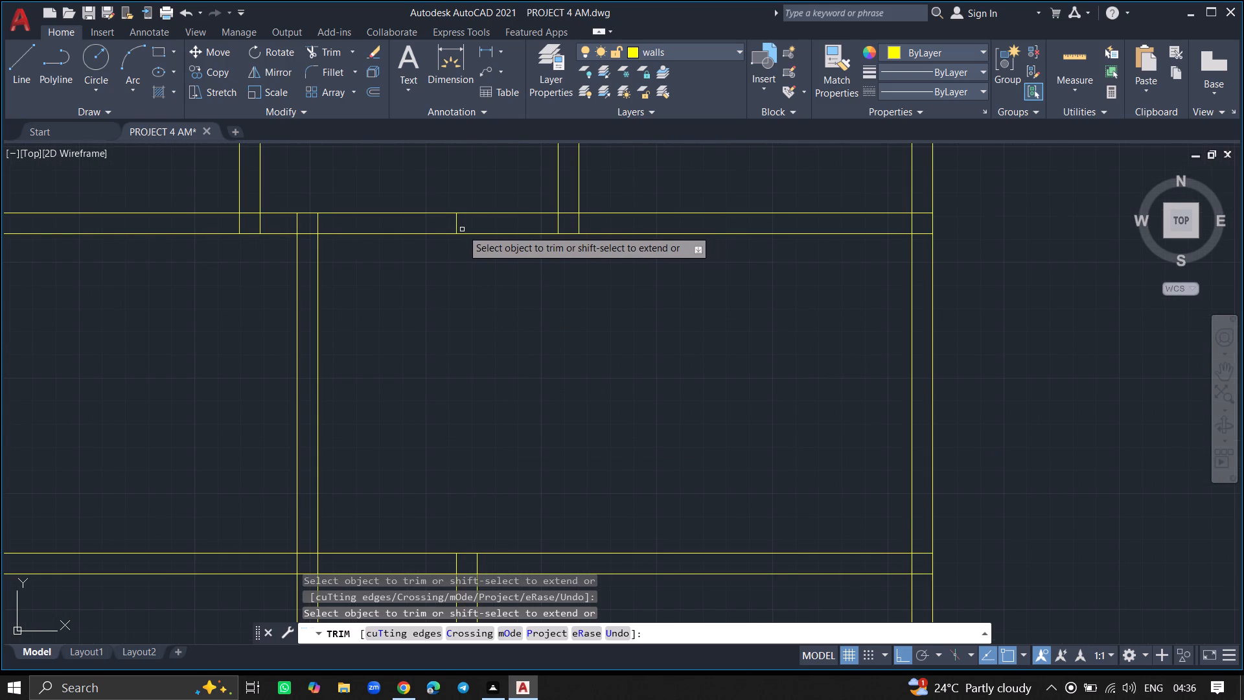
pyautogui.click(457, 227)
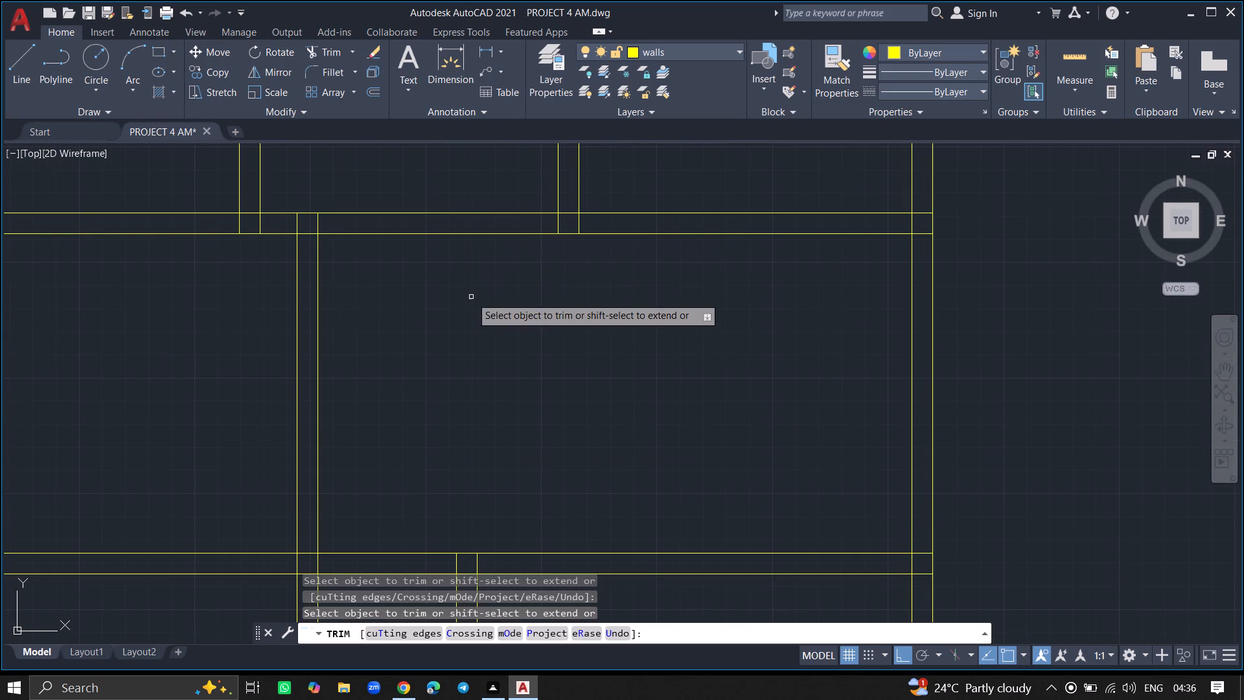
# Trim away the left corridor partition's two lines between the middle and upper cross walls, including the short pieces inside the upper cross wall.
pyautogui.keyDown('ctrl'); pyautogui.scroll(-4, 471, 297); pyautogui.keyUp('ctrl')
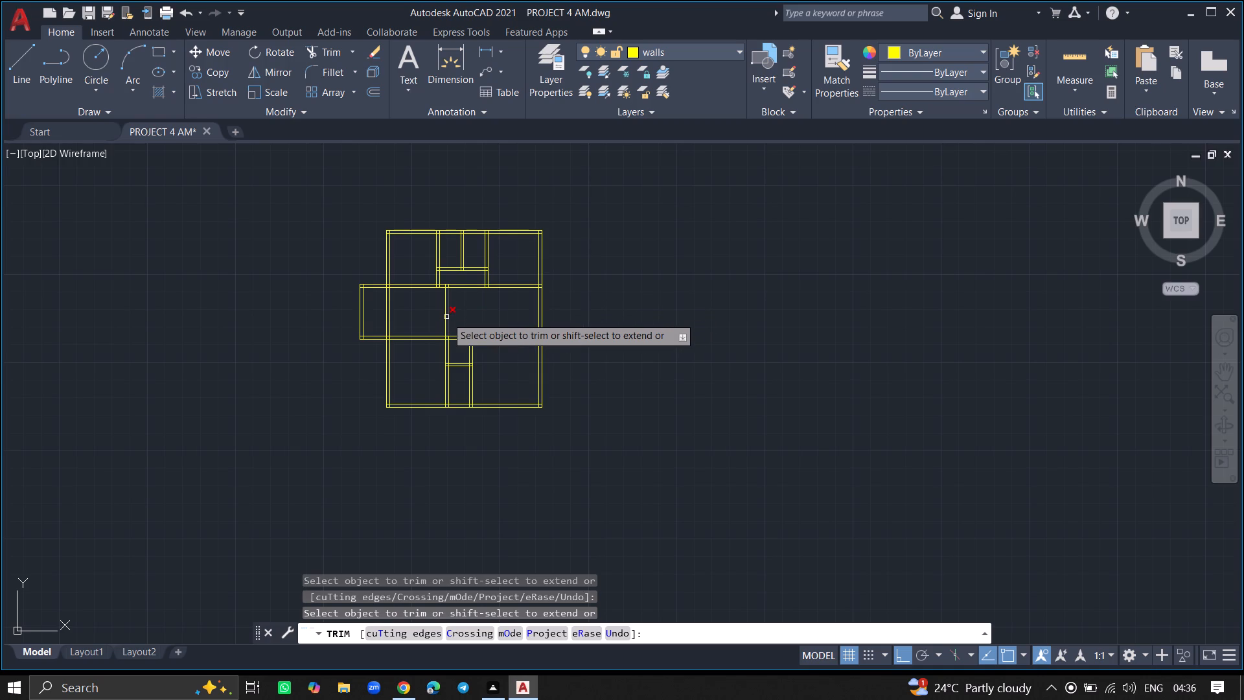
pyautogui.click(446, 317)
pyautogui.click(443, 317)
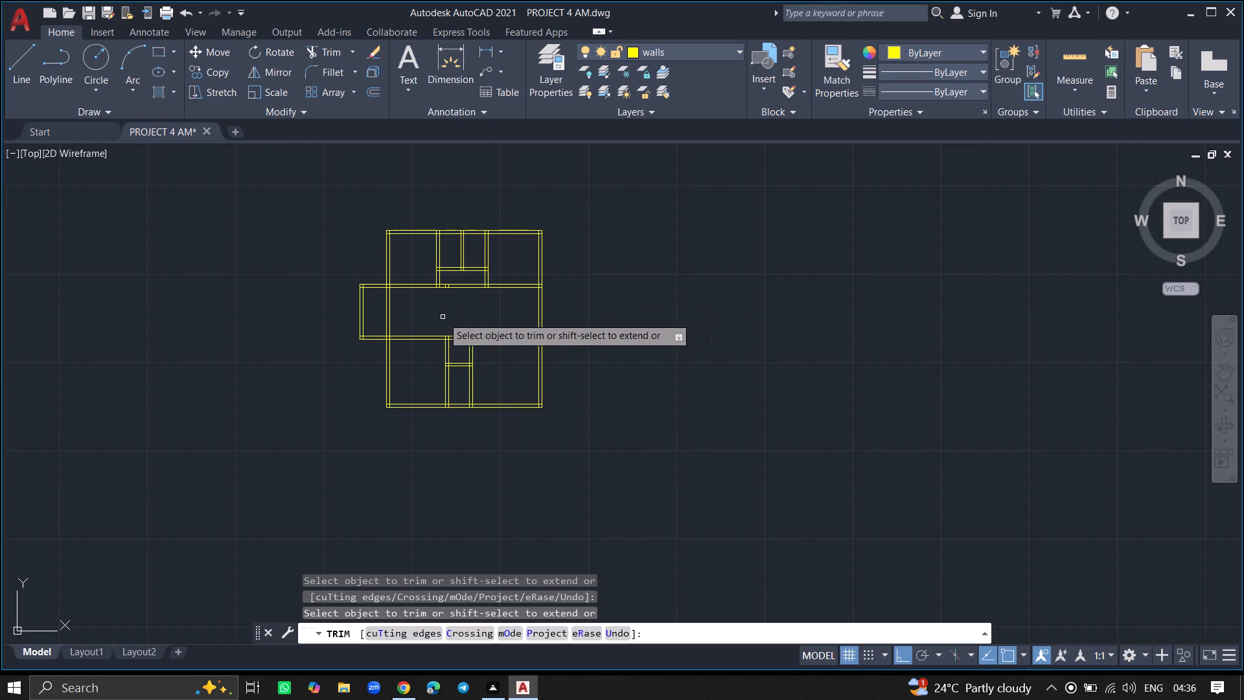
pyautogui.keyDown('ctrl'); pyautogui.scroll(1, 443, 317); pyautogui.keyUp('ctrl')
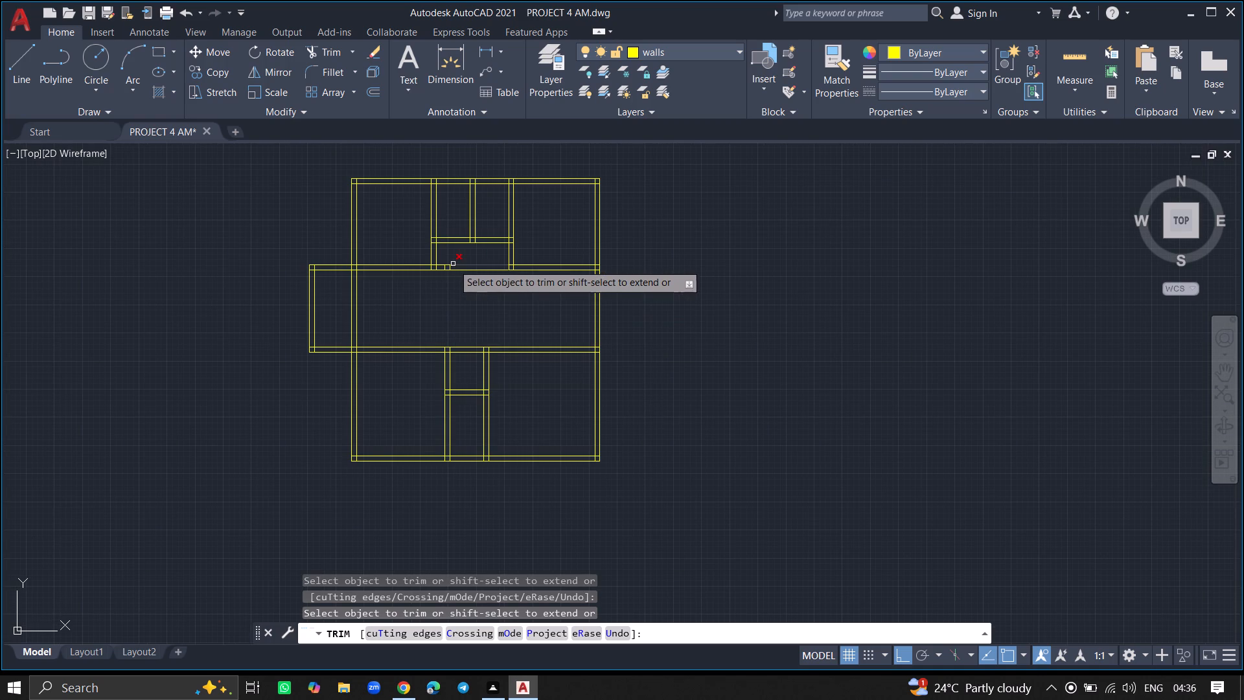
pyautogui.keyDown('ctrl'); pyautogui.scroll(6, 450, 263); pyautogui.keyUp('ctrl')
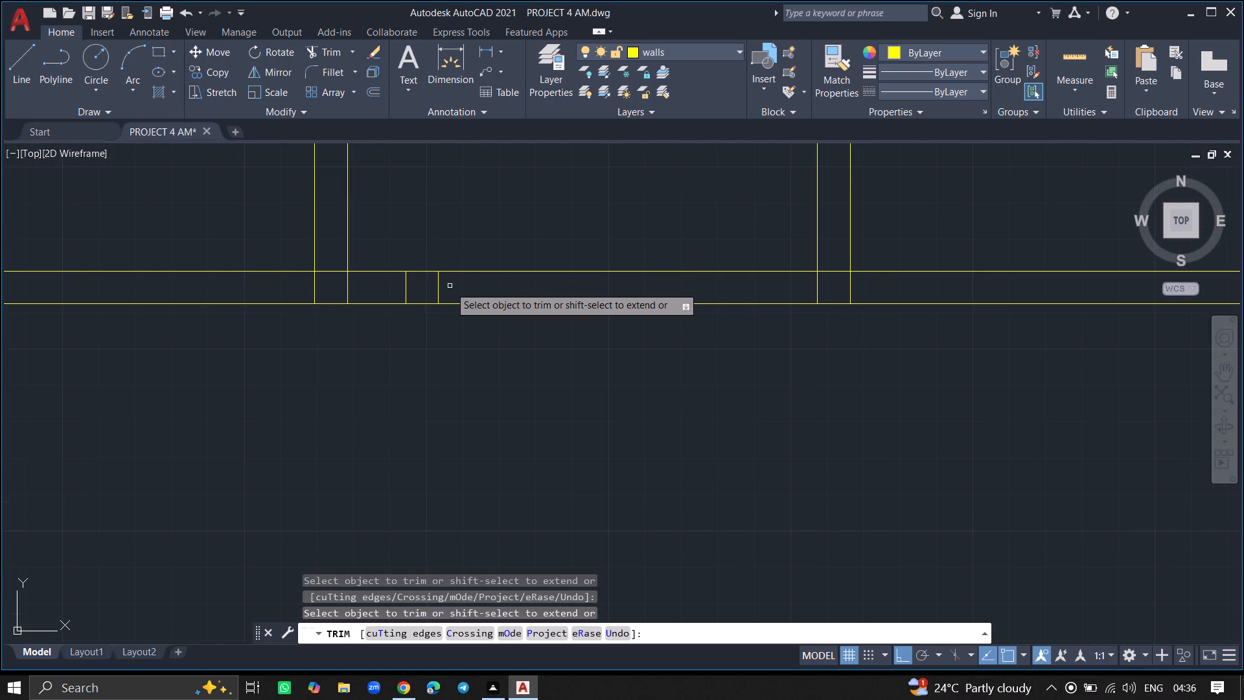
pyautogui.click(439, 290)
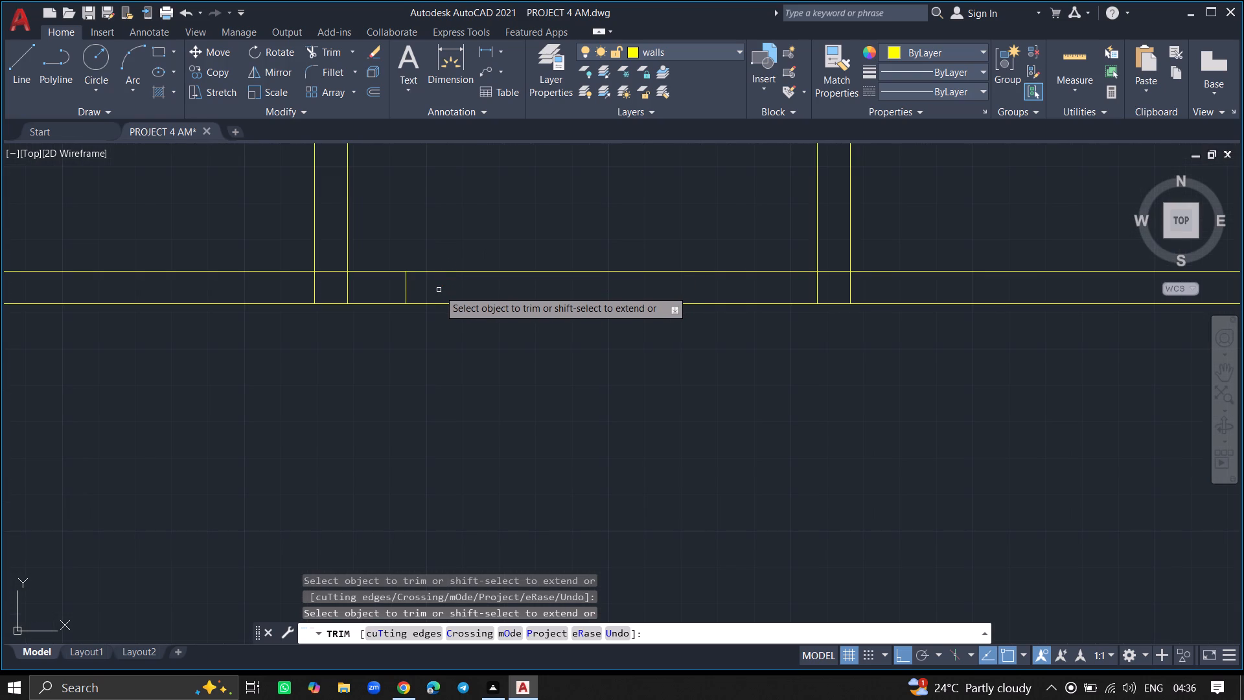
pyautogui.click(404, 288)
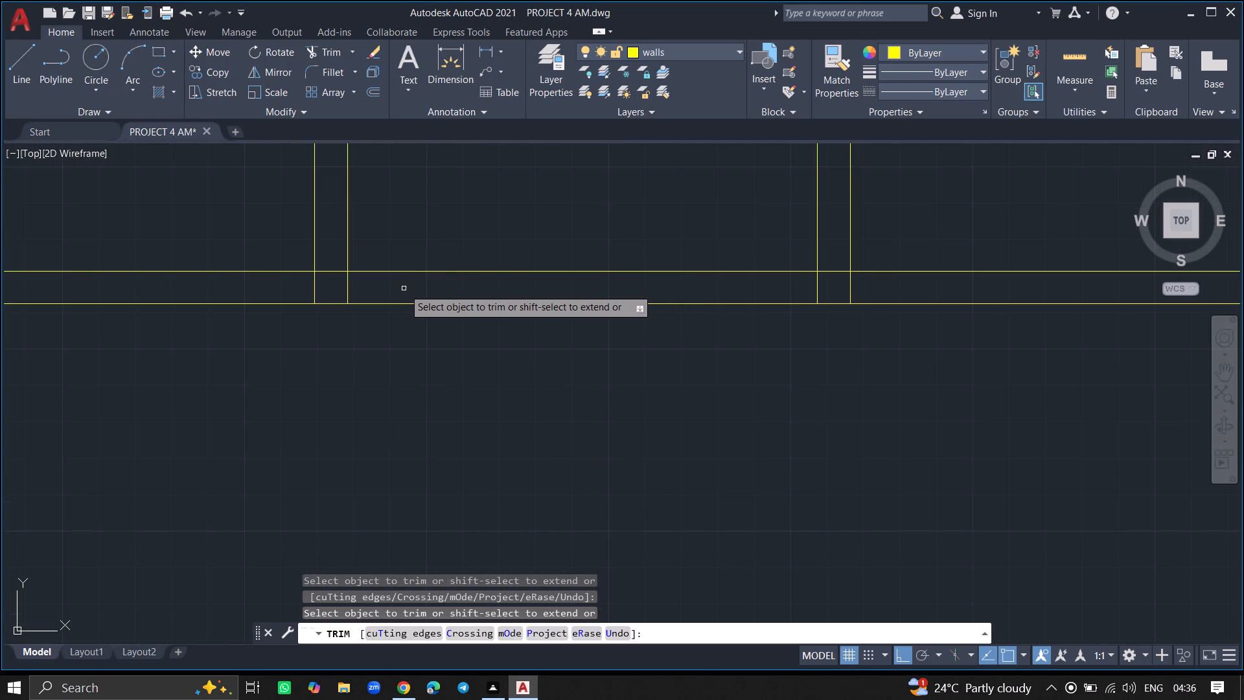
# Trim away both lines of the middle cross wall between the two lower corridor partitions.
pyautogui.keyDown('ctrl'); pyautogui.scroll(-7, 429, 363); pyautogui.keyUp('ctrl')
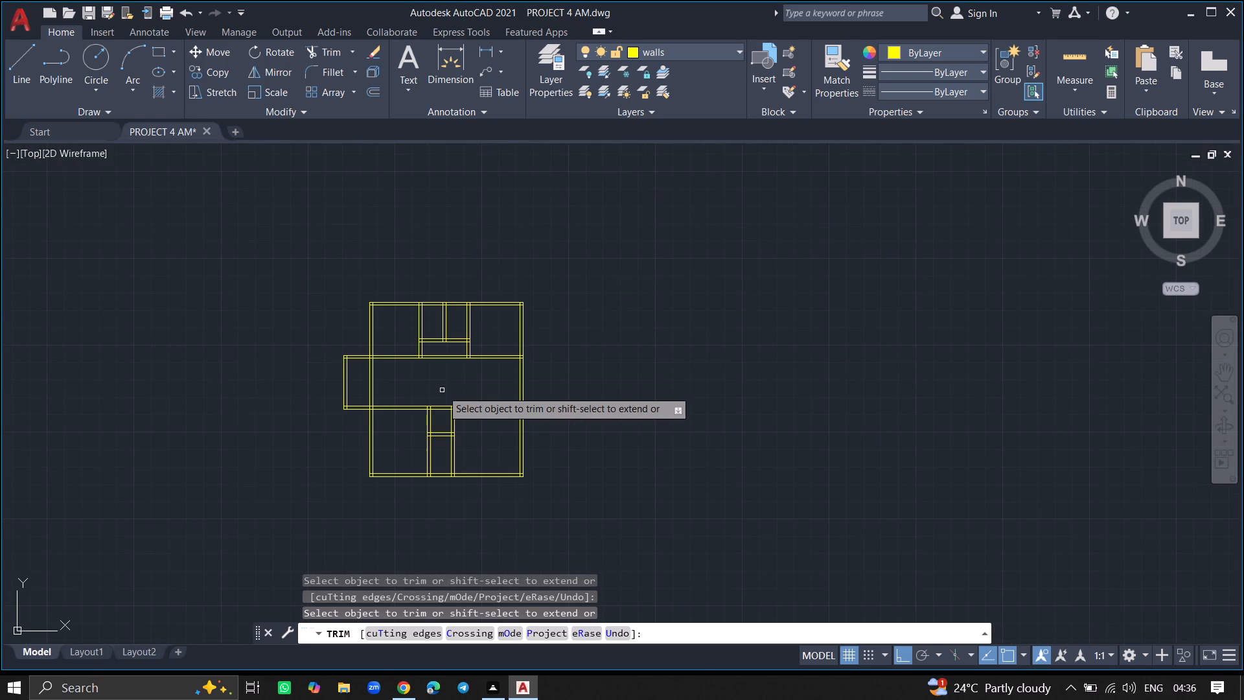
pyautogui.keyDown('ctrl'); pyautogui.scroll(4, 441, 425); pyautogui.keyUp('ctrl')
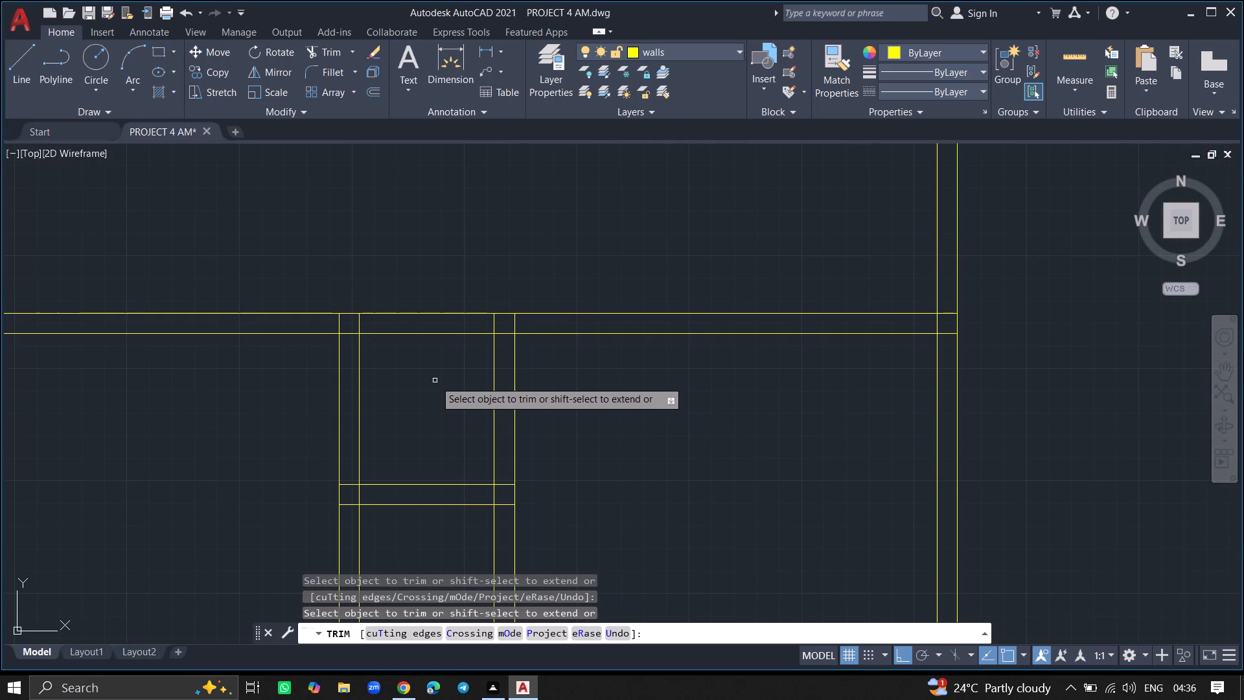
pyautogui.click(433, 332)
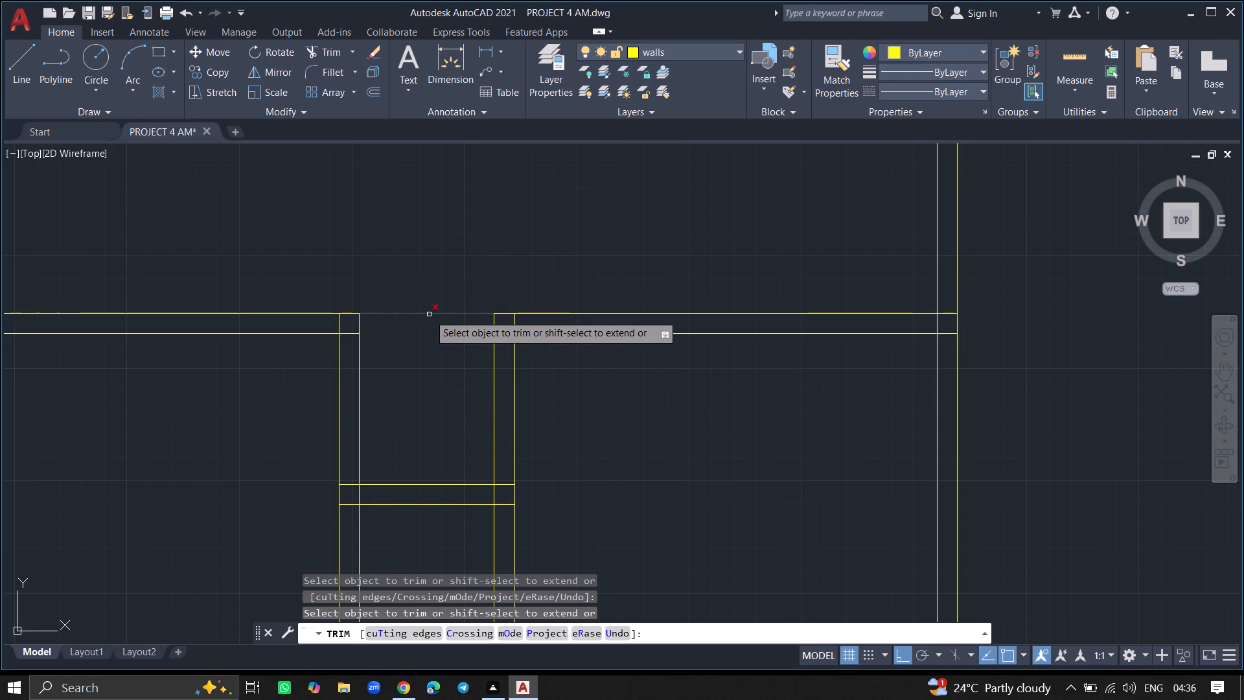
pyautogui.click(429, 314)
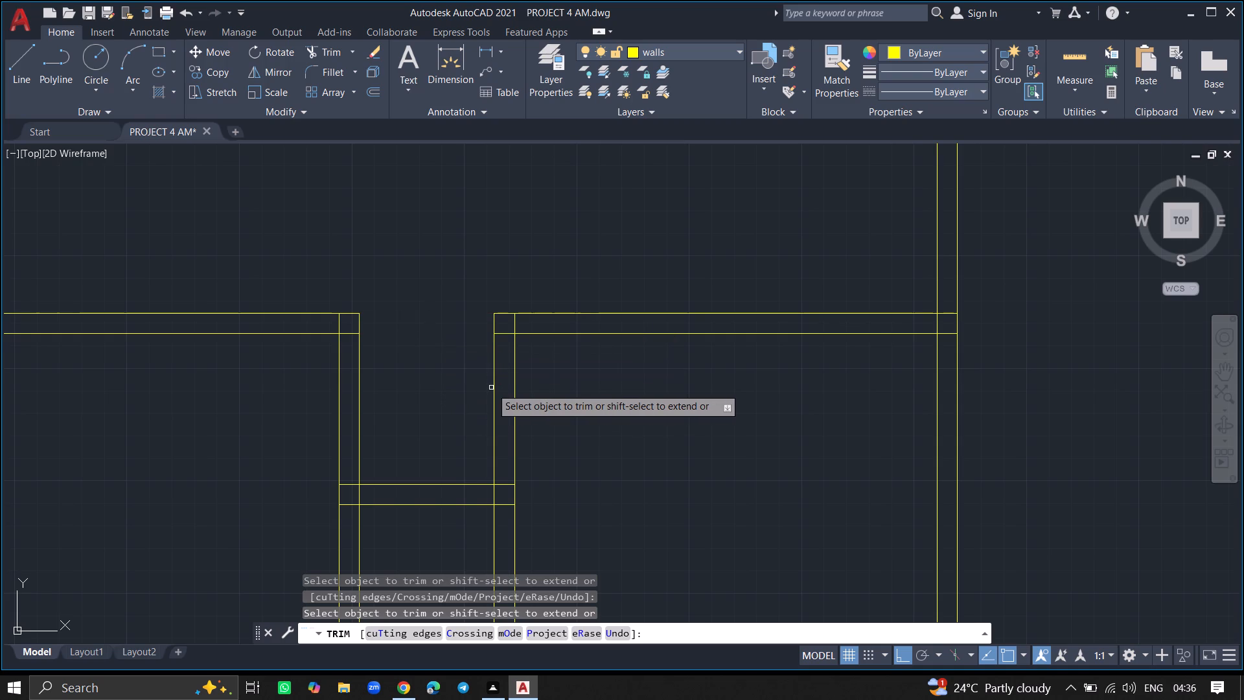
# Trim away the right corridor partition's lines between the middle cross wall and the short lower cross wall, including the outer line's piece inside the middle wall.
pyautogui.click(494, 388)
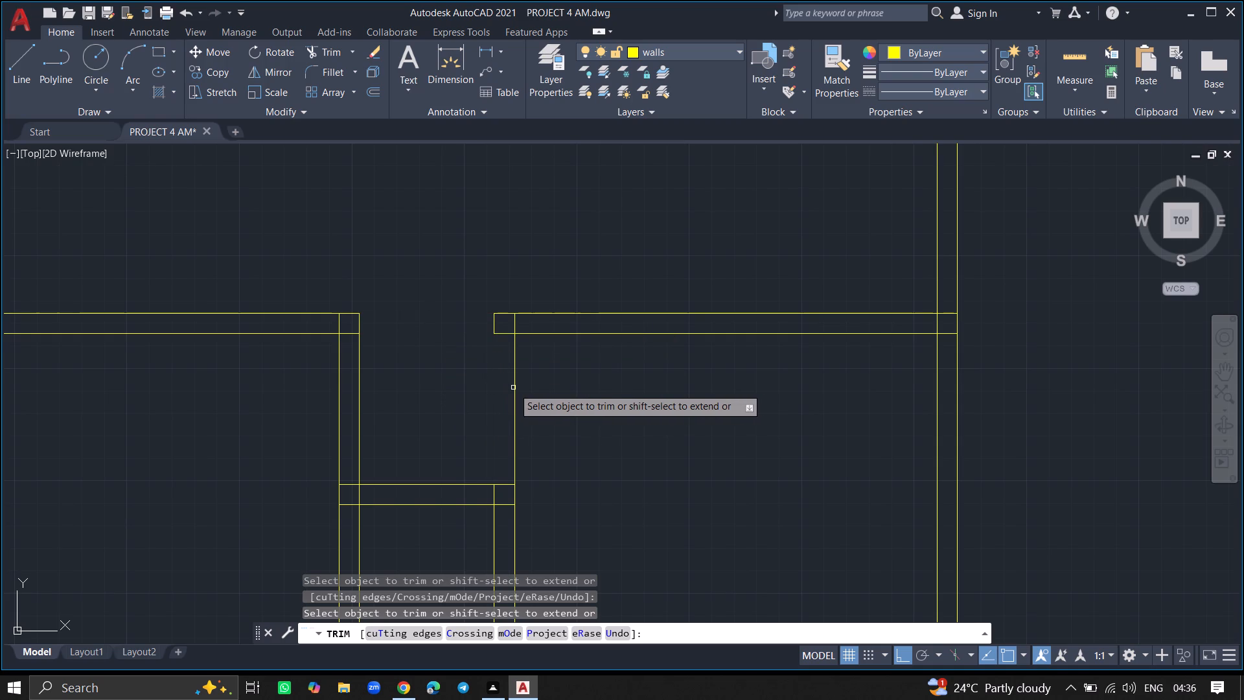
pyautogui.click(514, 388)
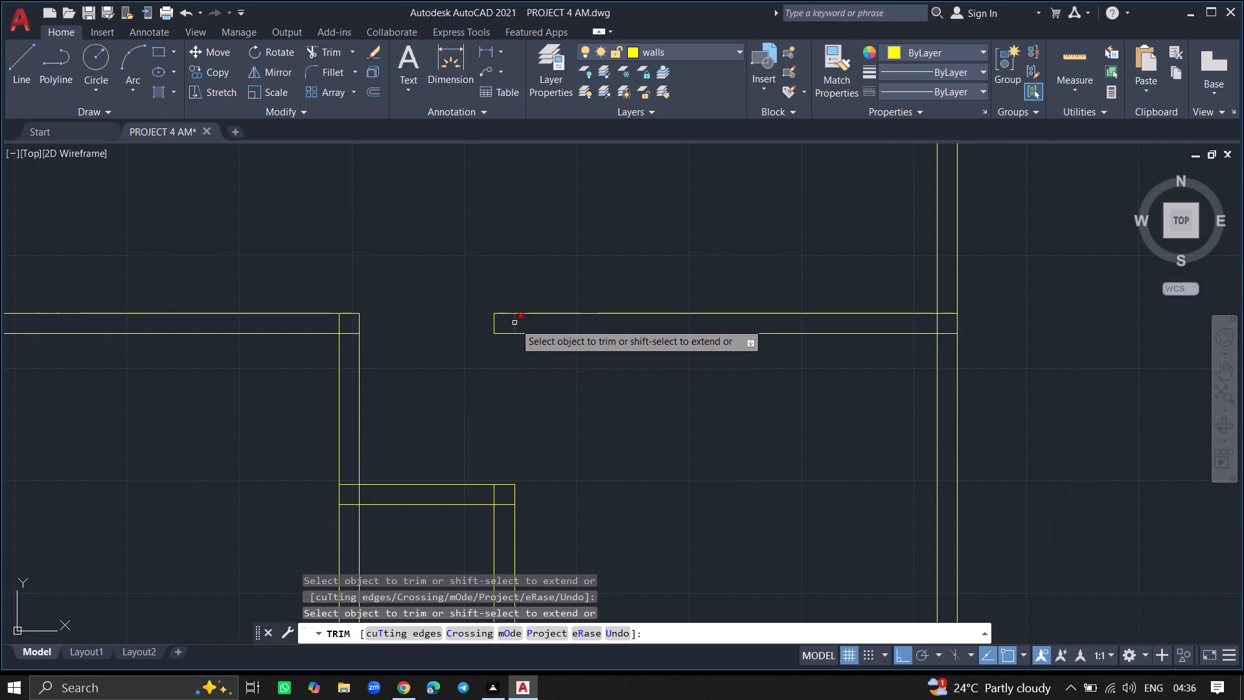
pyautogui.click(514, 322)
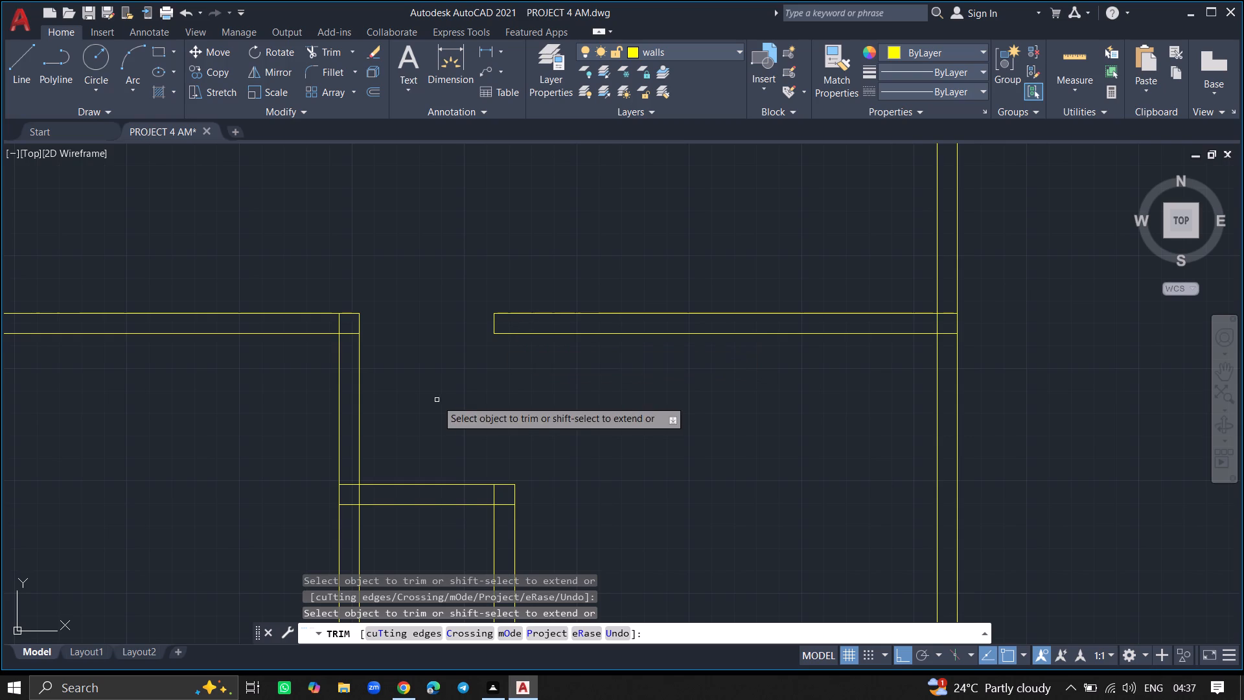
pyautogui.press('Return')
# Trim away both lines of the upper cross wall between the two outer side walls of the small top rooms.
pyautogui.keyDown('ctrl'); pyautogui.scroll(-2, 437, 400); pyautogui.keyUp('ctrl')
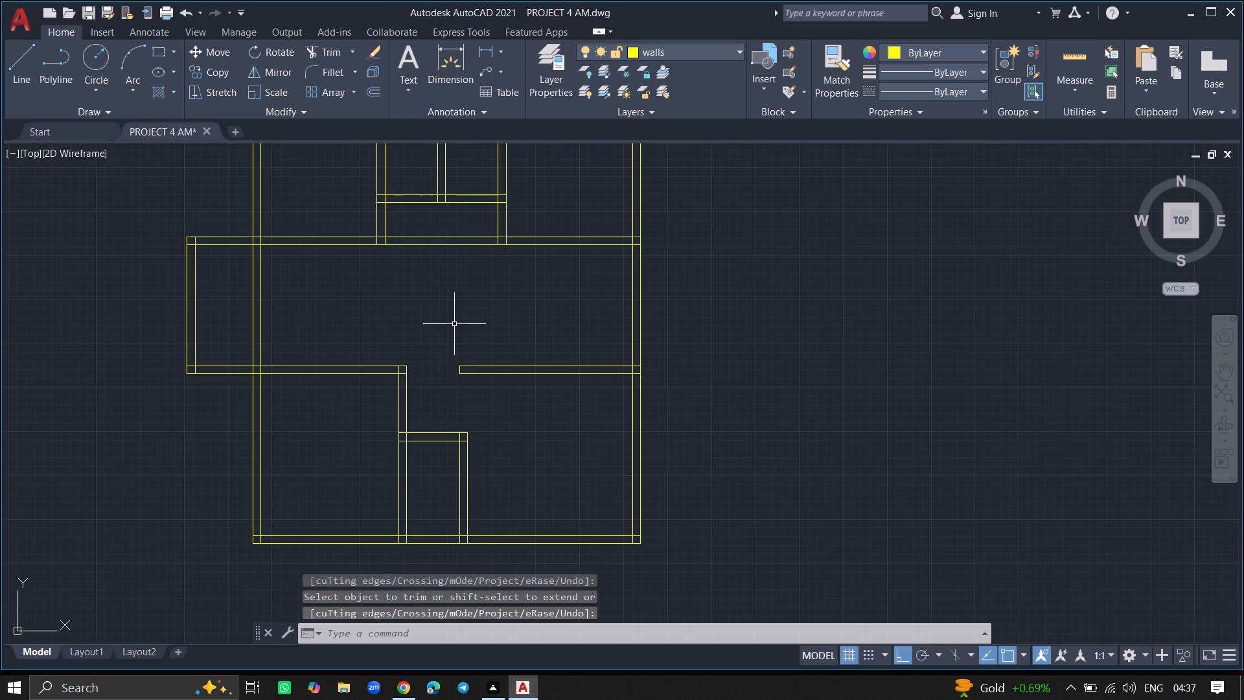
pyautogui.keyDown('ctrl'); pyautogui.scroll(-2, 454, 324); pyautogui.keyUp('ctrl')
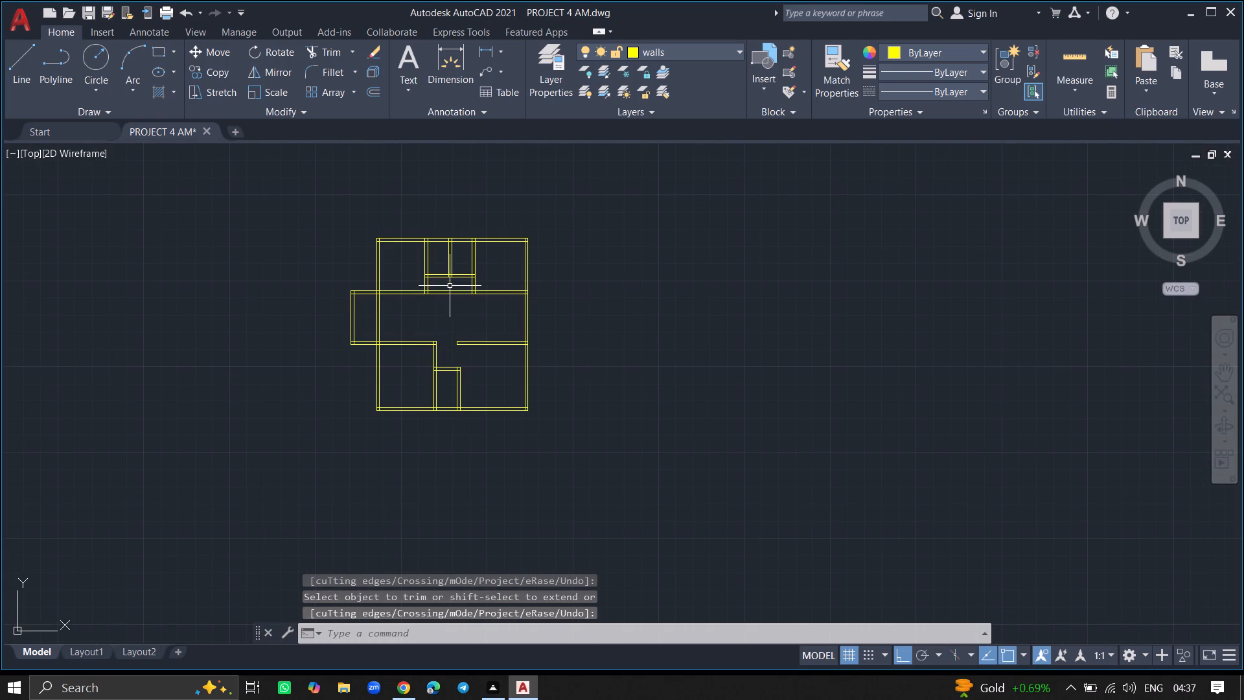
pyautogui.keyDown('ctrl'); pyautogui.scroll(2, 449, 281); pyautogui.keyUp('ctrl')
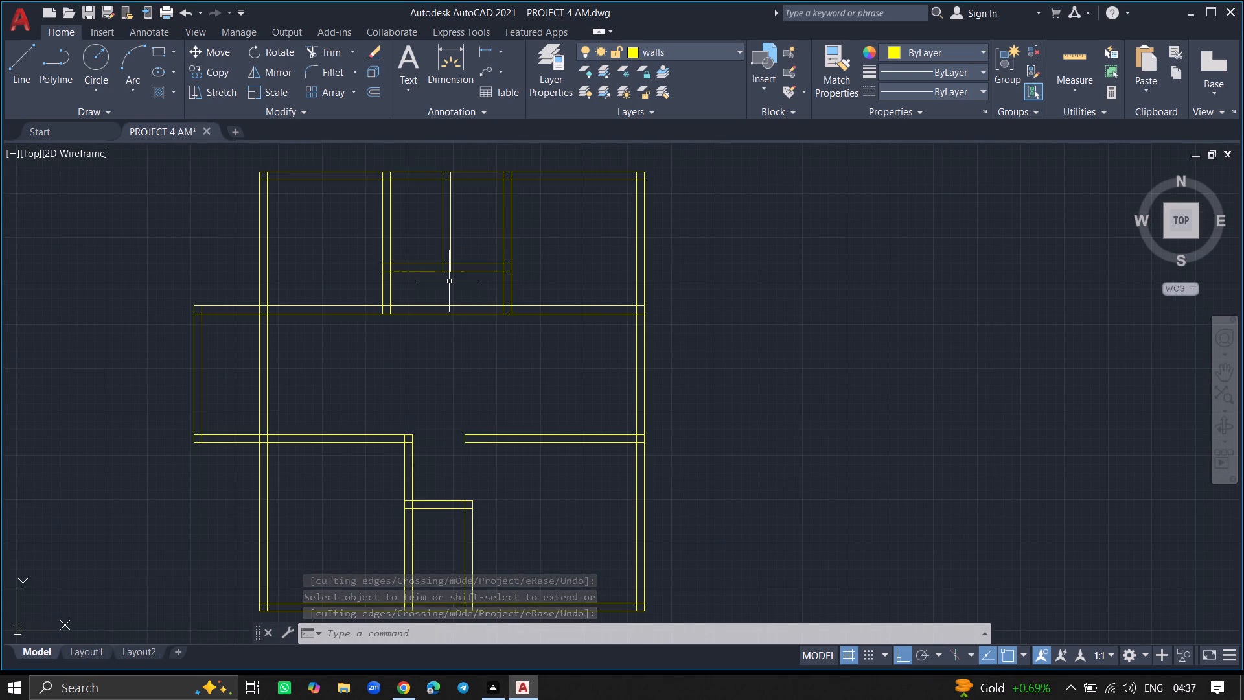
pyautogui.write('TRIM')
pyautogui.press('Return')
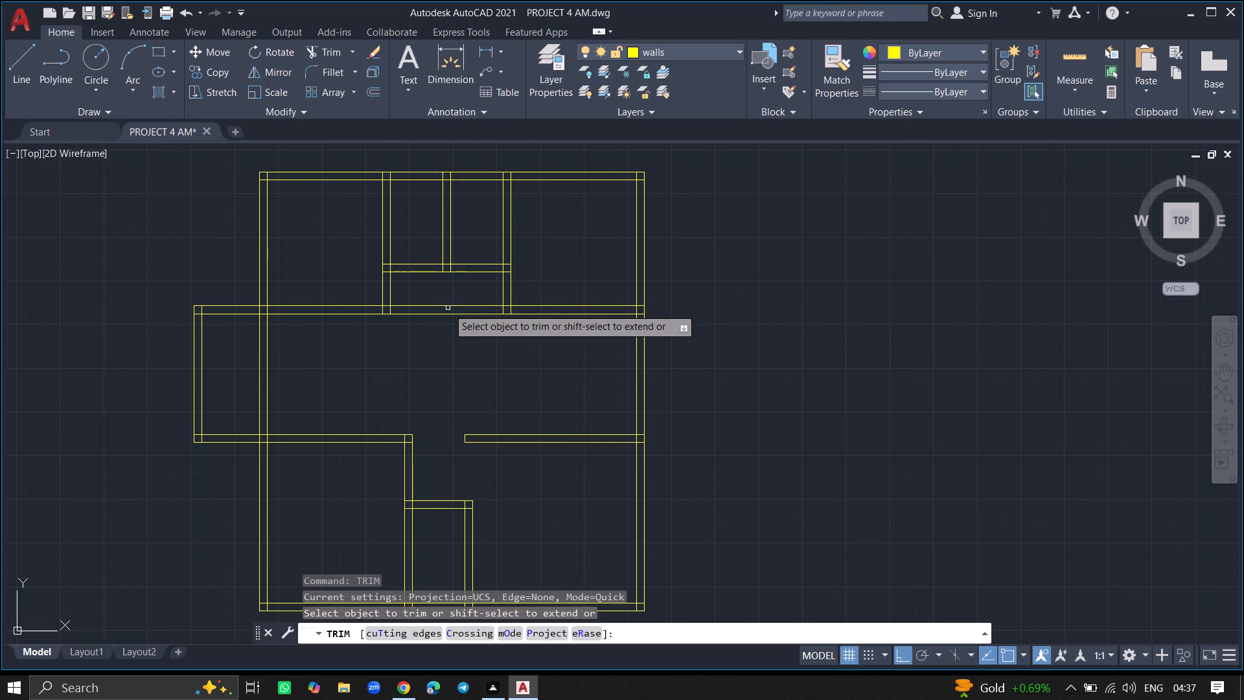
pyautogui.click(448, 309)
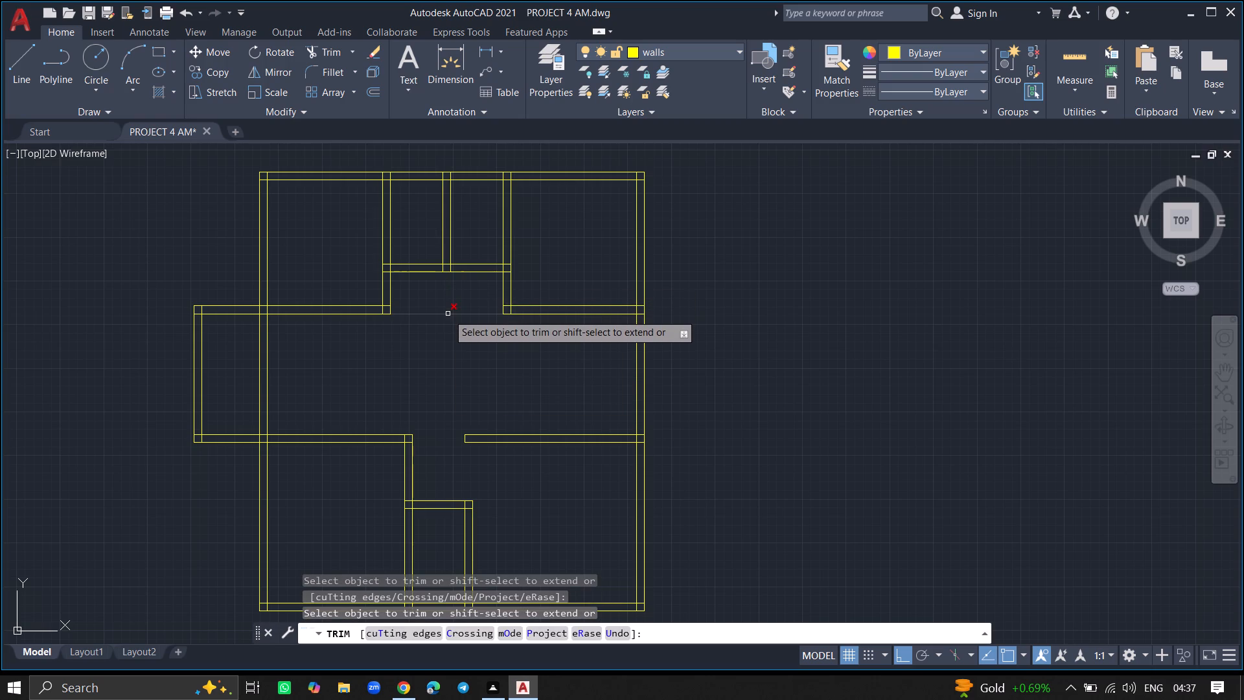
pyautogui.click(448, 314)
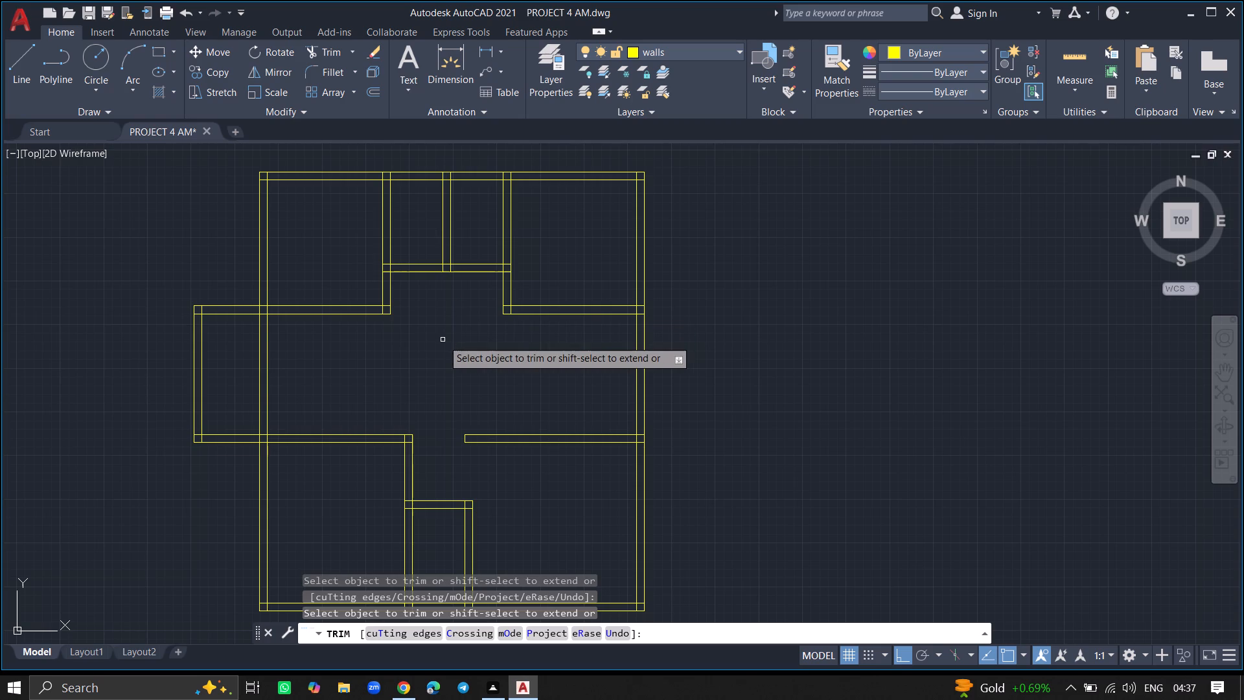
pyautogui.press('Return')
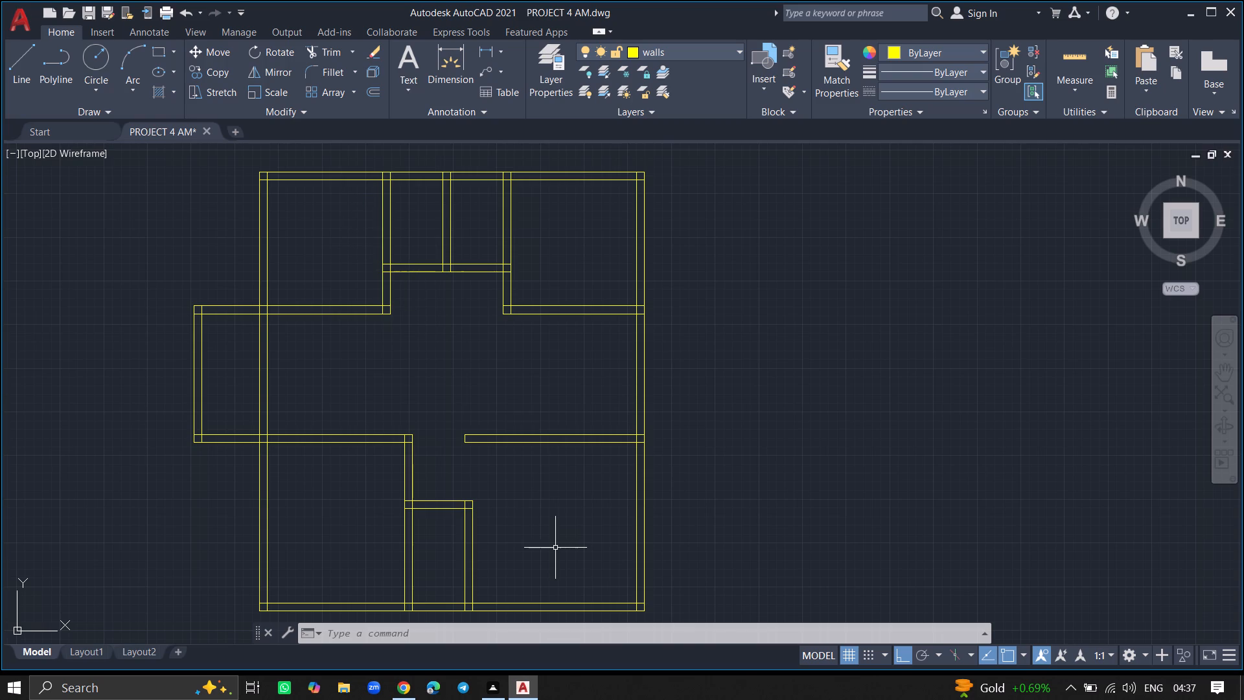
# Offset the inner line of the plan's bottom outer wall 4'9" upward into the rooms.
pyautogui.write('OFF')
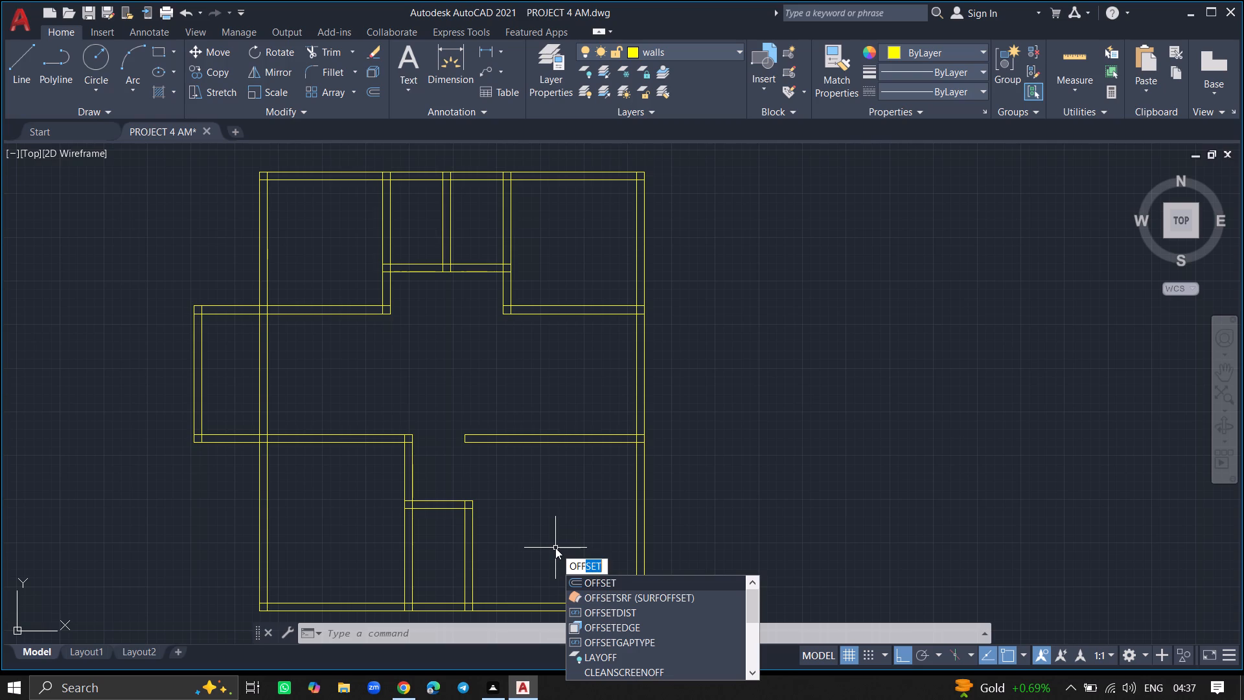
pyautogui.write('SET')
pyautogui.press('Return')
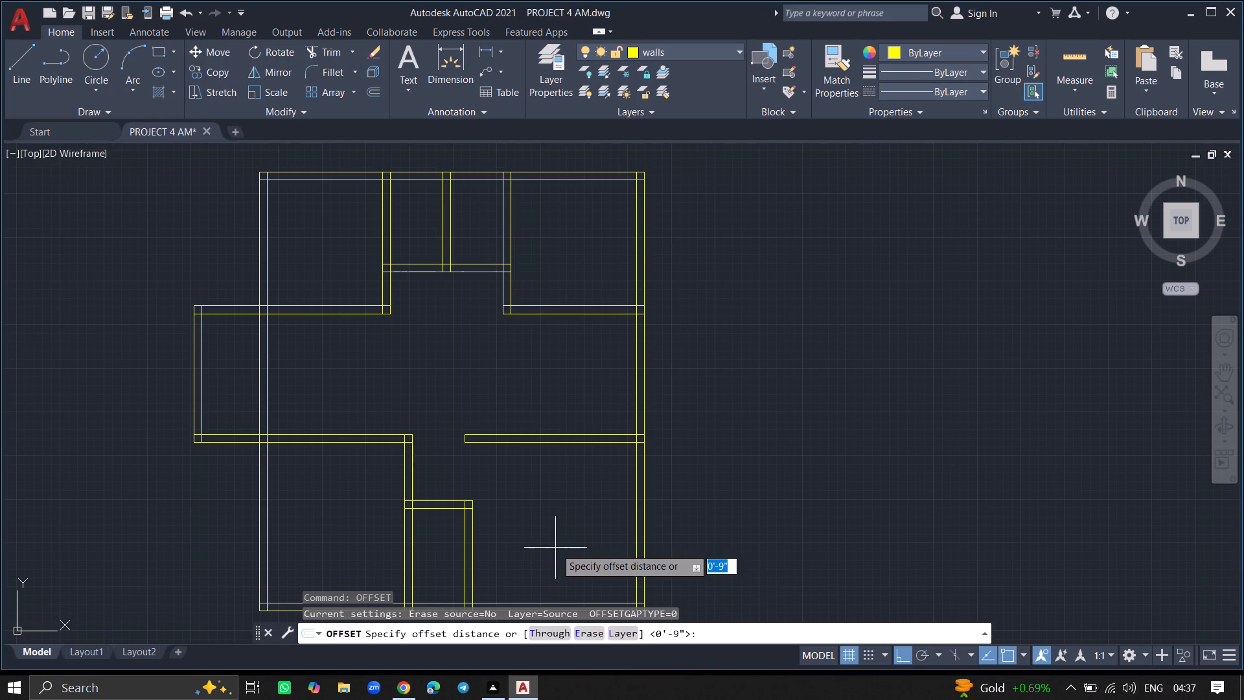
pyautogui.press('4')
pyautogui.write("'9")
pyautogui.hotkey('shift', '"')
pyautogui.press('Return')
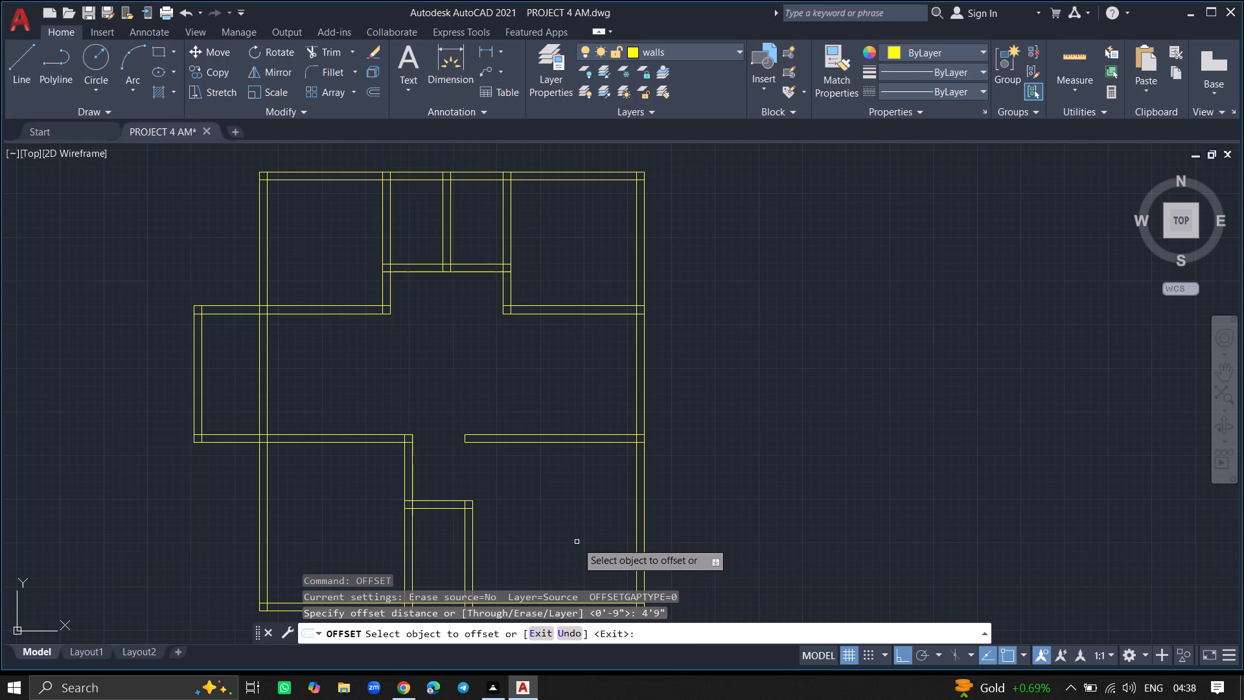
pyautogui.keyDown('ctrl'); pyautogui.scroll(-2, 577, 542); pyautogui.keyUp('ctrl')
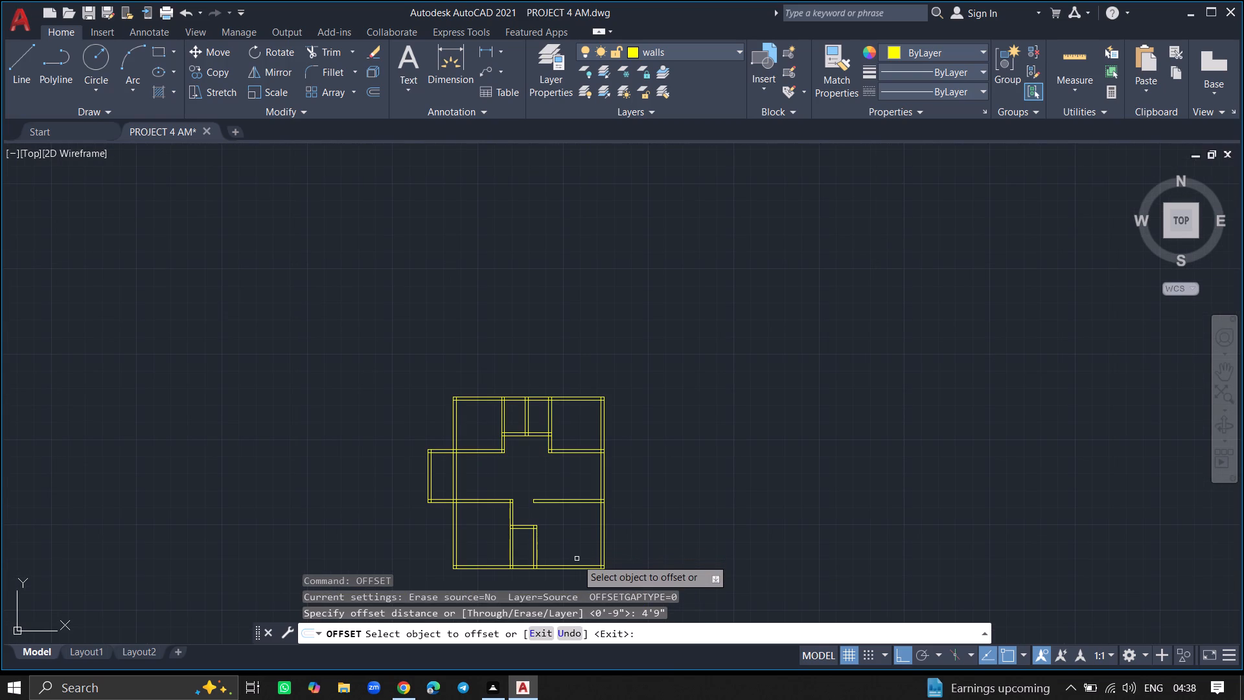
pyautogui.keyDown('ctrl'); pyautogui.scroll(2, 577, 559); pyautogui.keyUp('ctrl')
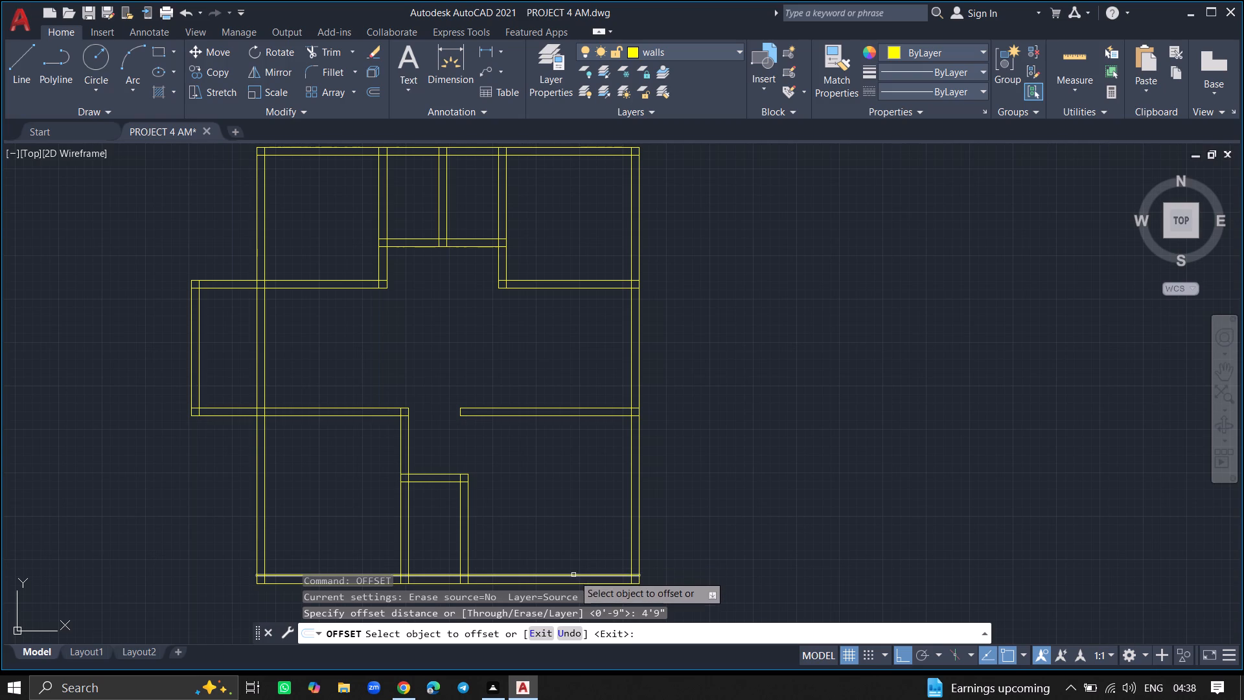
pyautogui.click(573, 576)
pyautogui.click(569, 550)
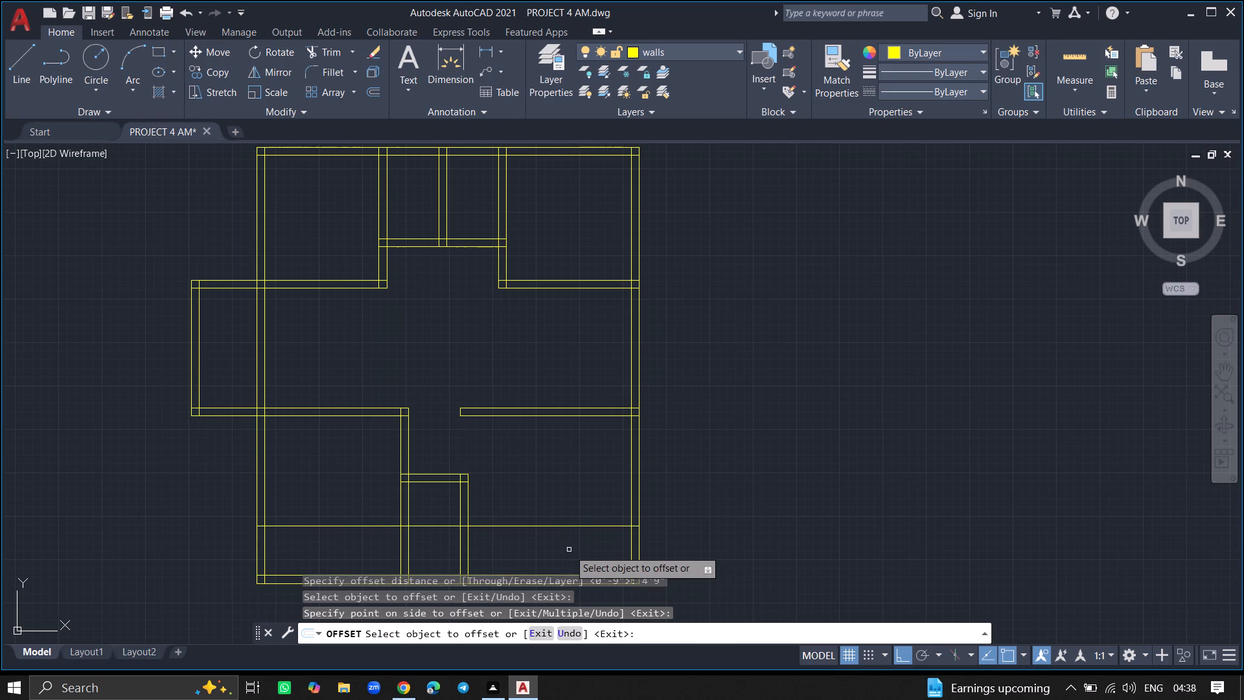
pyautogui.press('Return')
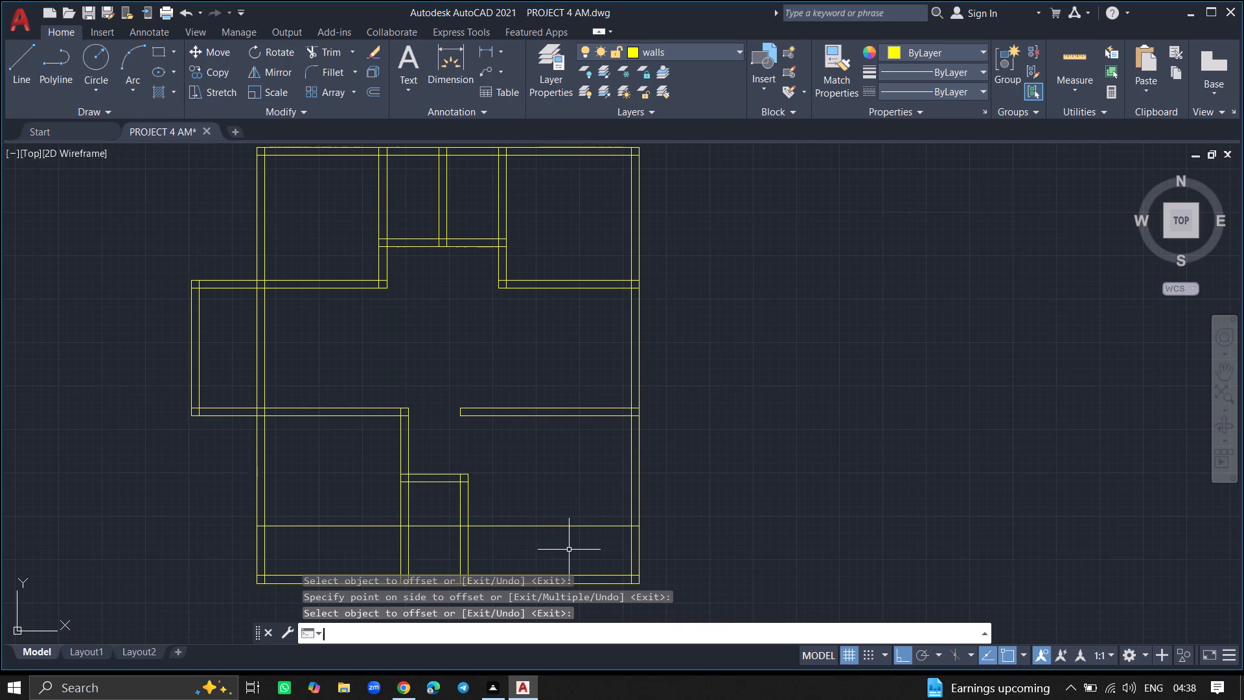
# Offset the new horizontal line above the bottom wall 9" upward to form a wall.
pyautogui.press('o')
pyautogui.write('FFSET')
pyautogui.press('Return')
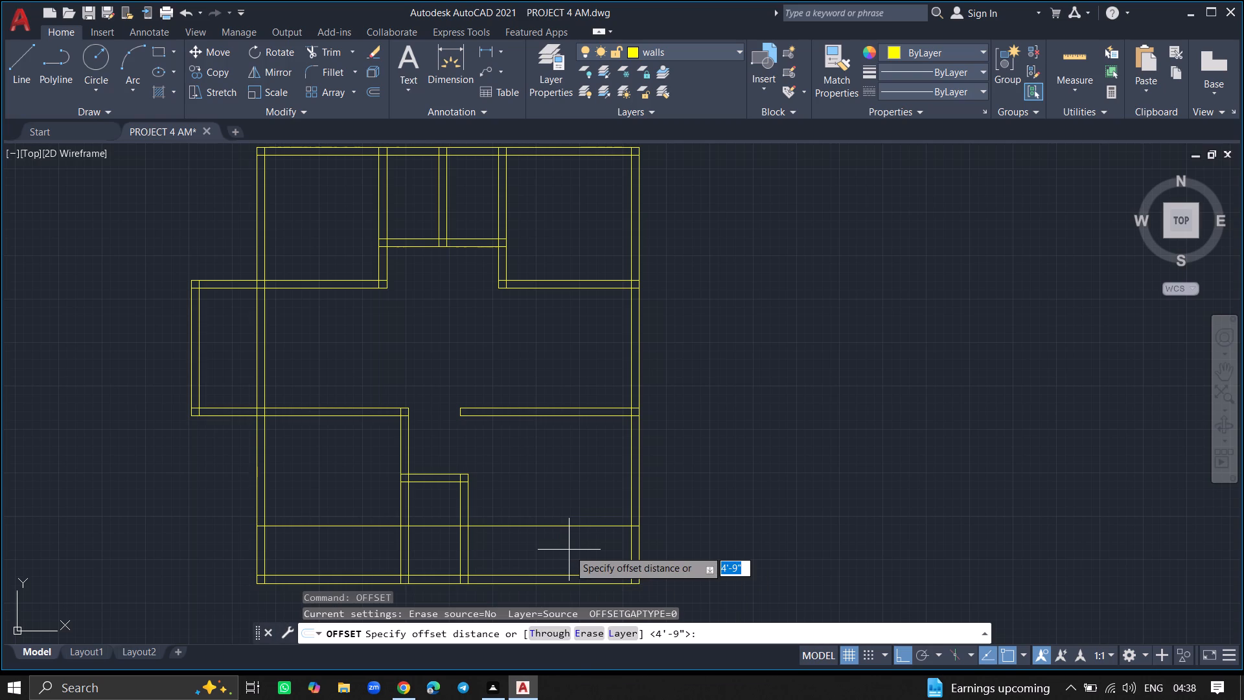
pyautogui.press('9')
pyautogui.hotkey('shift', '"')
pyautogui.press('Return')
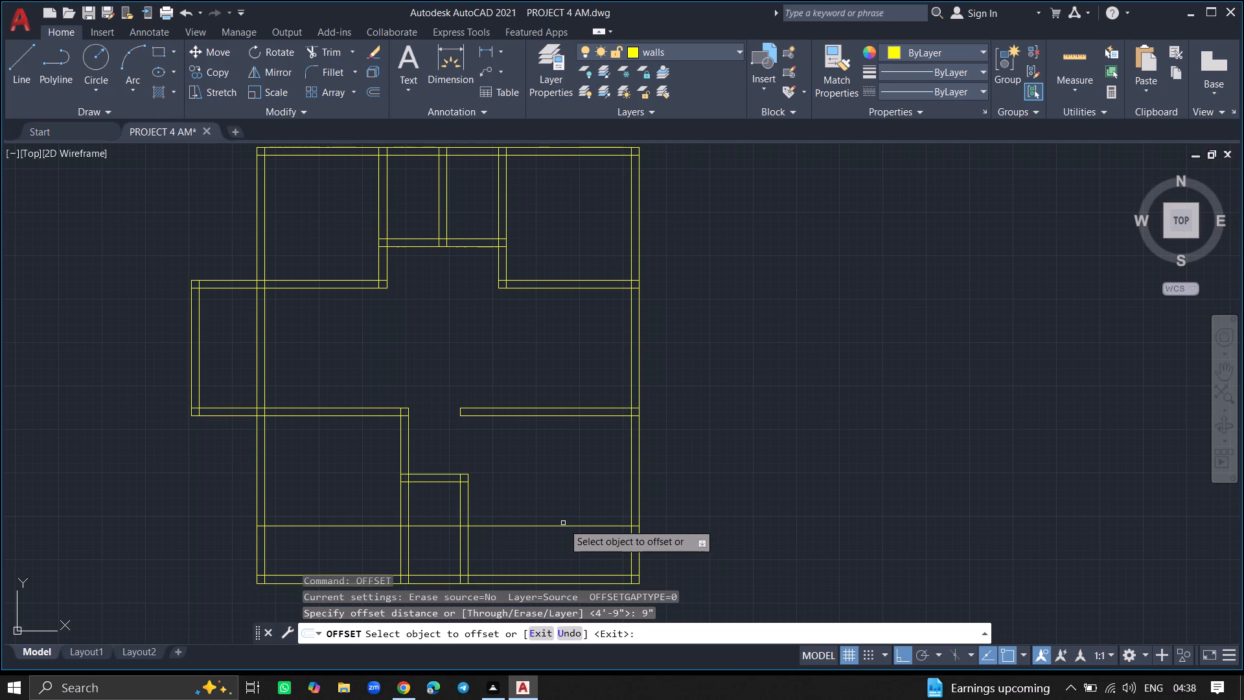
pyautogui.click(562, 527)
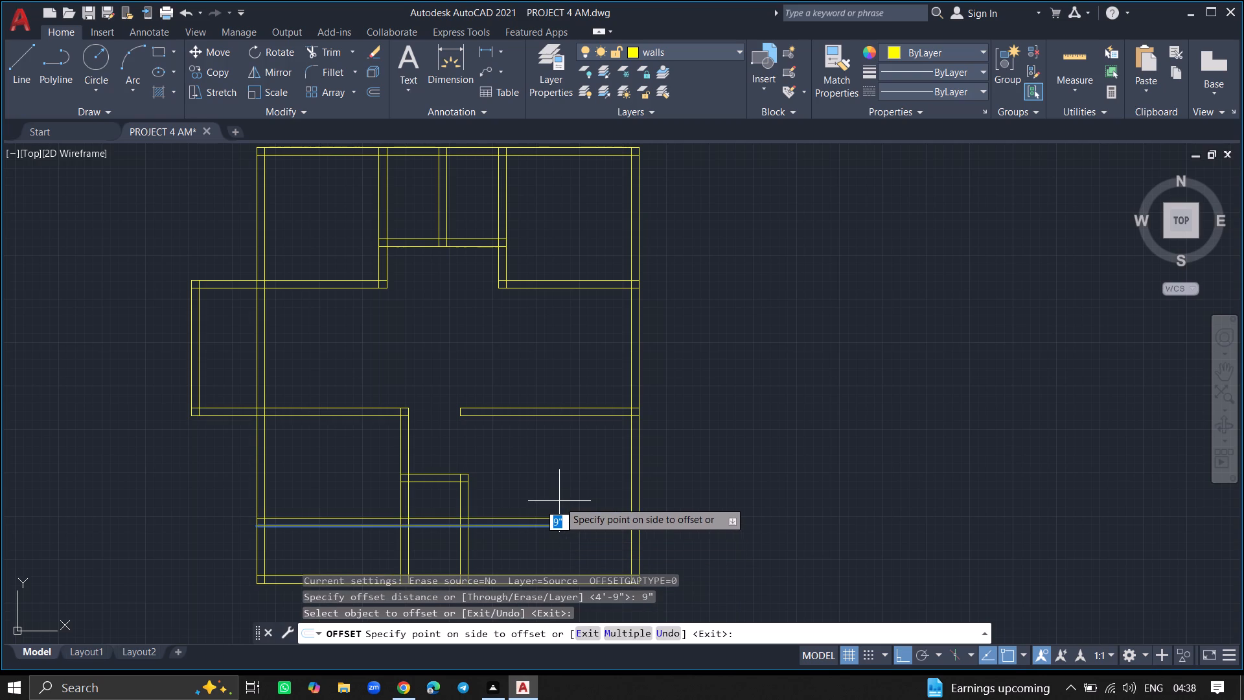
pyautogui.click(559, 501)
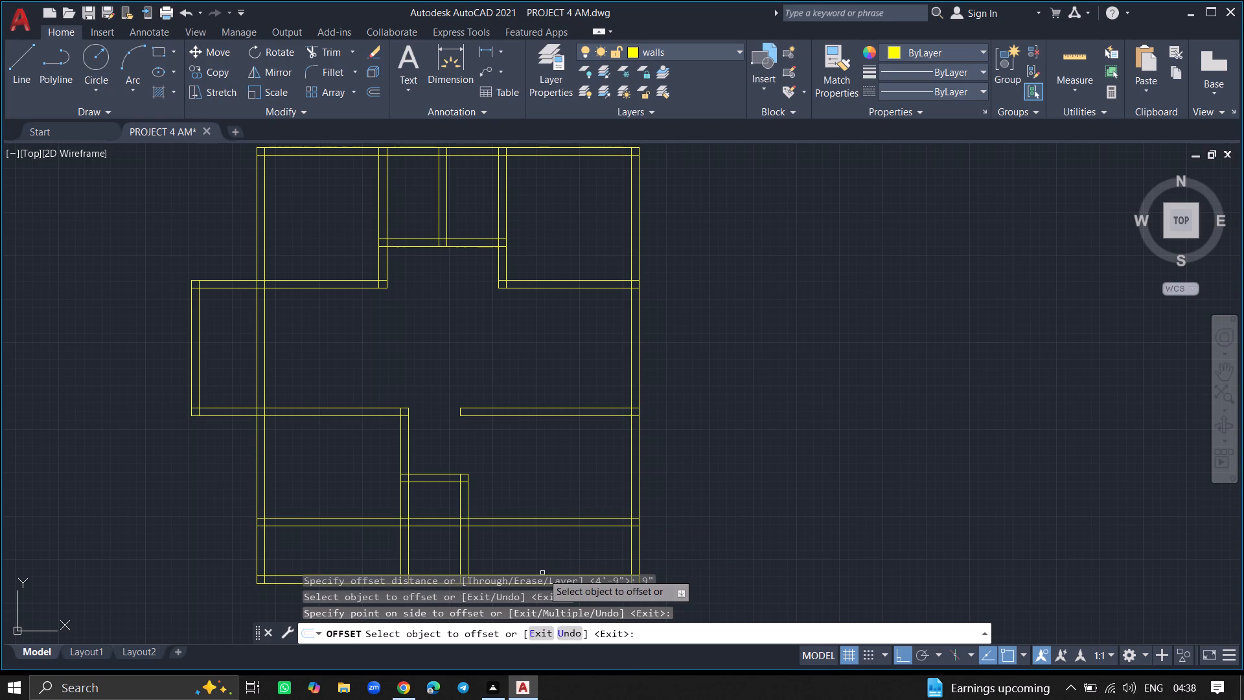
pyautogui.press('Return')
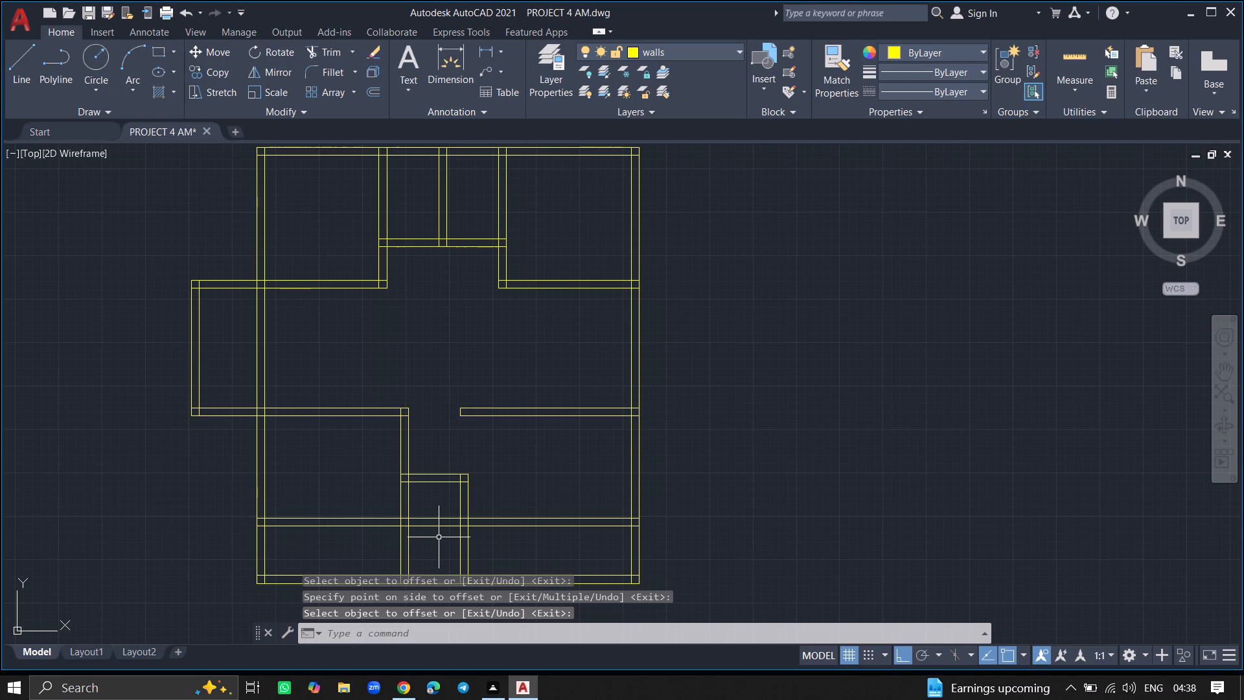
# Trim away both lines of the new 9" cross wall inside the small room between the two lower partitions.
pyautogui.keyDown('ctrl'); pyautogui.scroll(3, 439, 537); pyautogui.keyUp('ctrl')
pyautogui.write('TRIM')
pyautogui.press('Return')
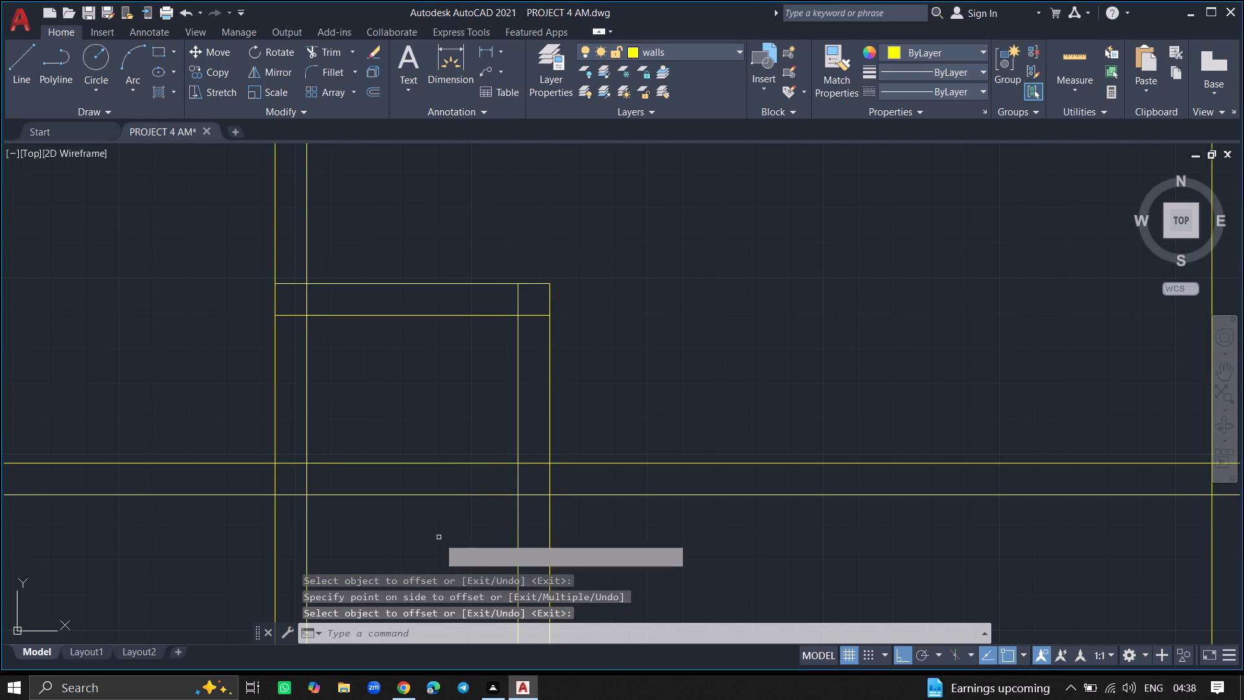
pyautogui.click(446, 494)
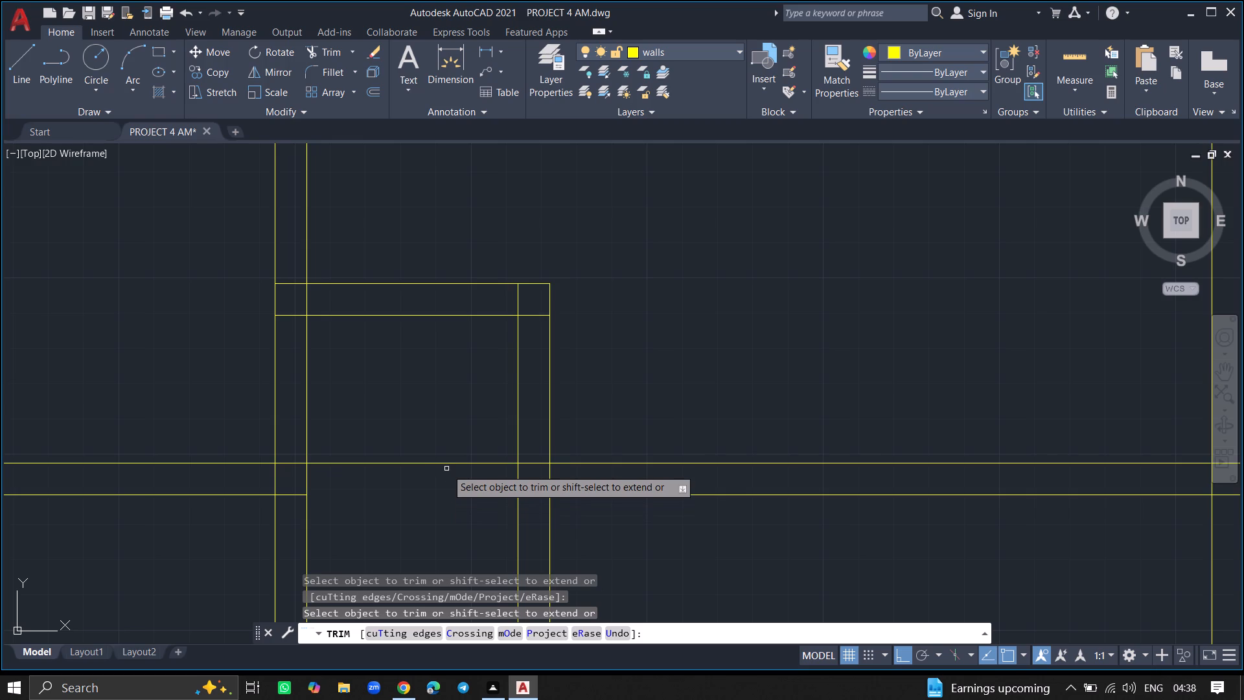
pyautogui.click(446, 465)
# Trim away both new cross-wall lines across the lower-left room, including the short pieces inside its outer wall and the left partition.
pyautogui.keyDown('ctrl'); pyautogui.scroll(-2, 446, 499); pyautogui.keyUp('ctrl')
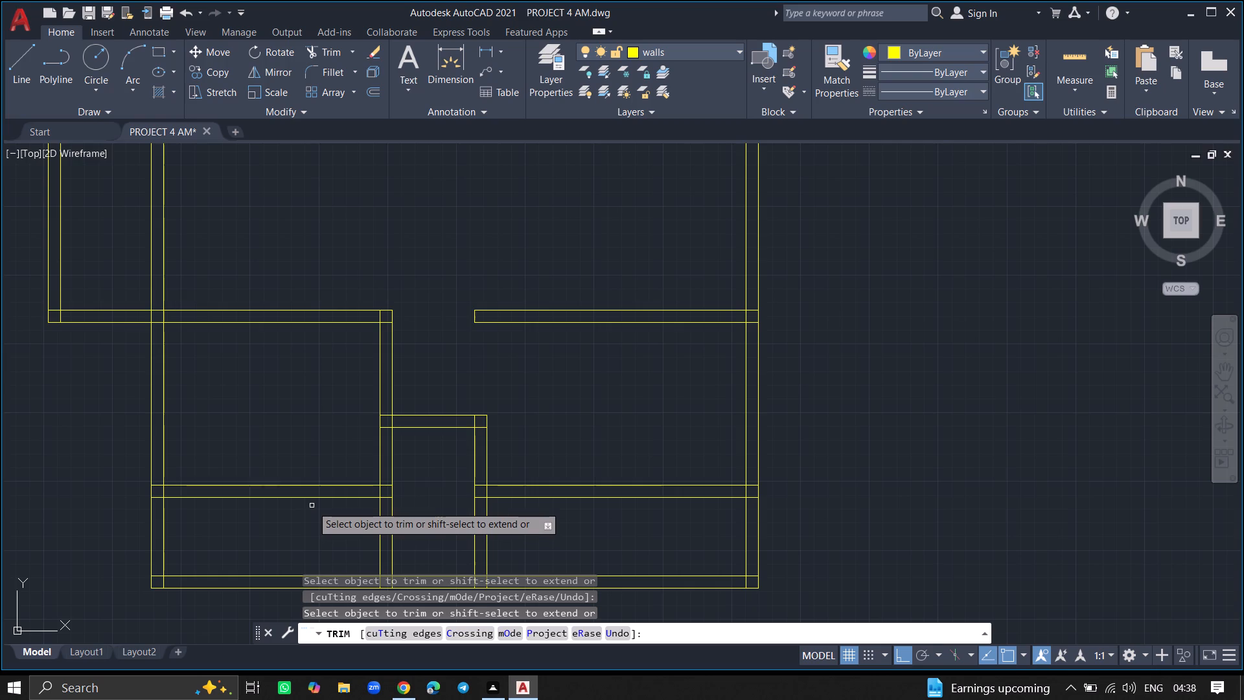
pyautogui.click(313, 499)
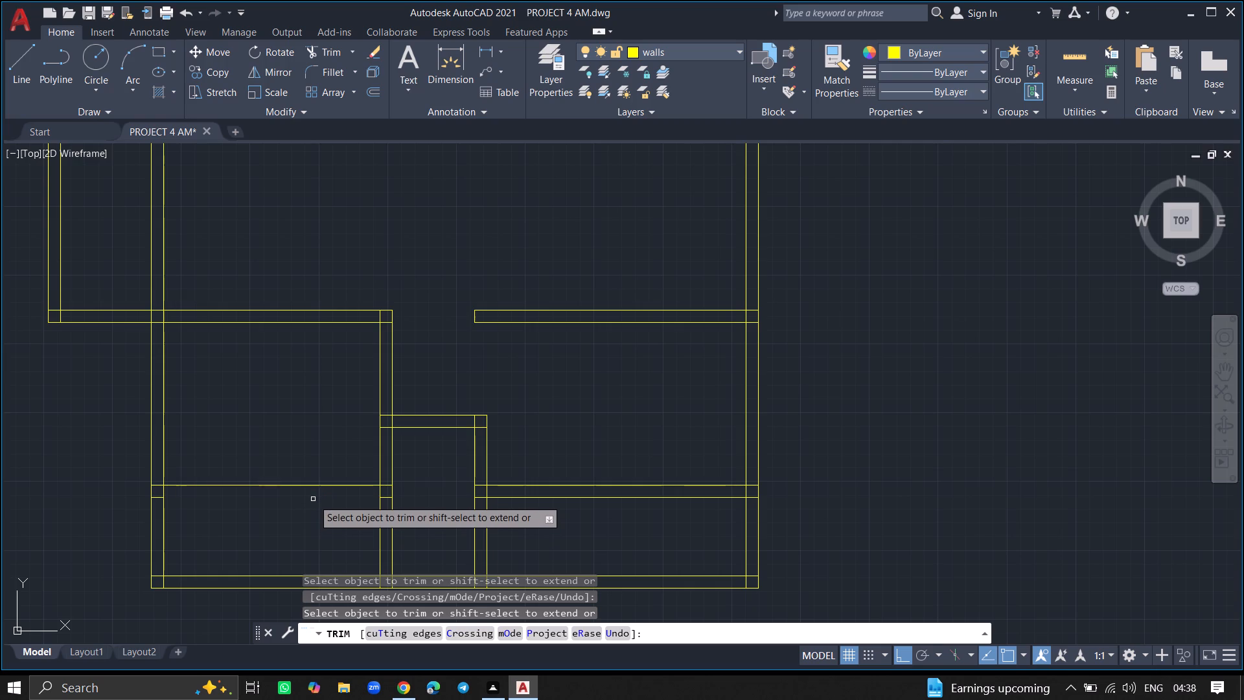
pyautogui.click(316, 485)
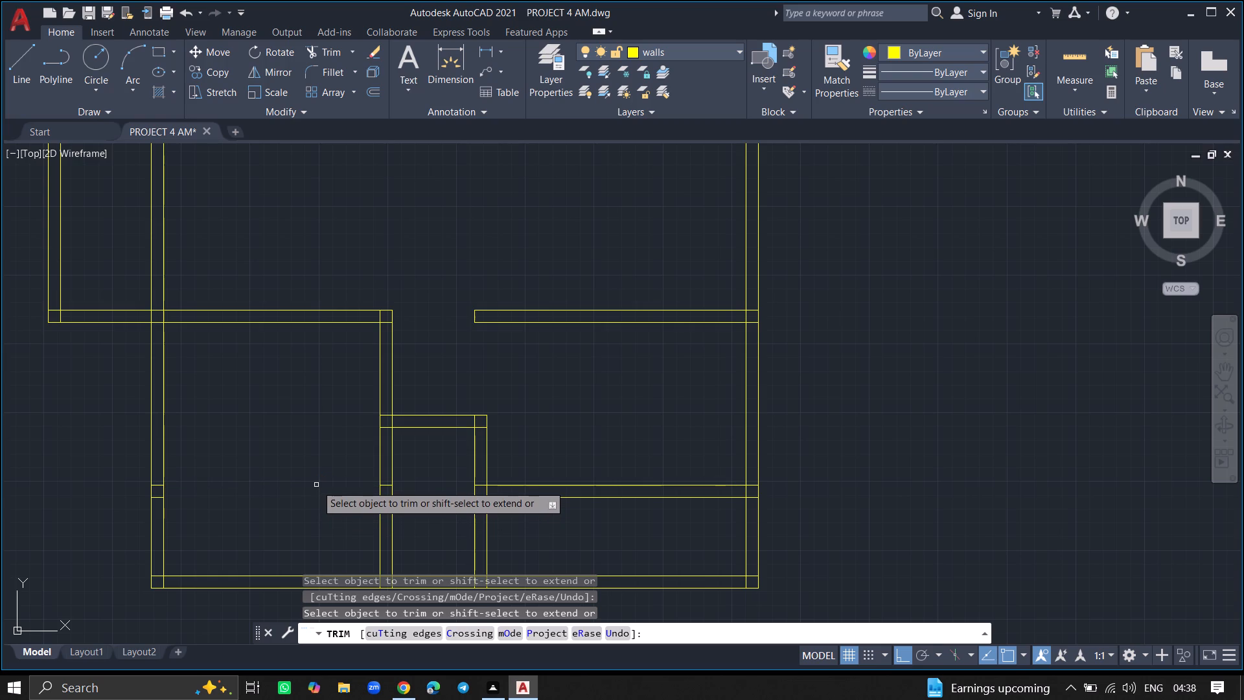
pyautogui.click(160, 499)
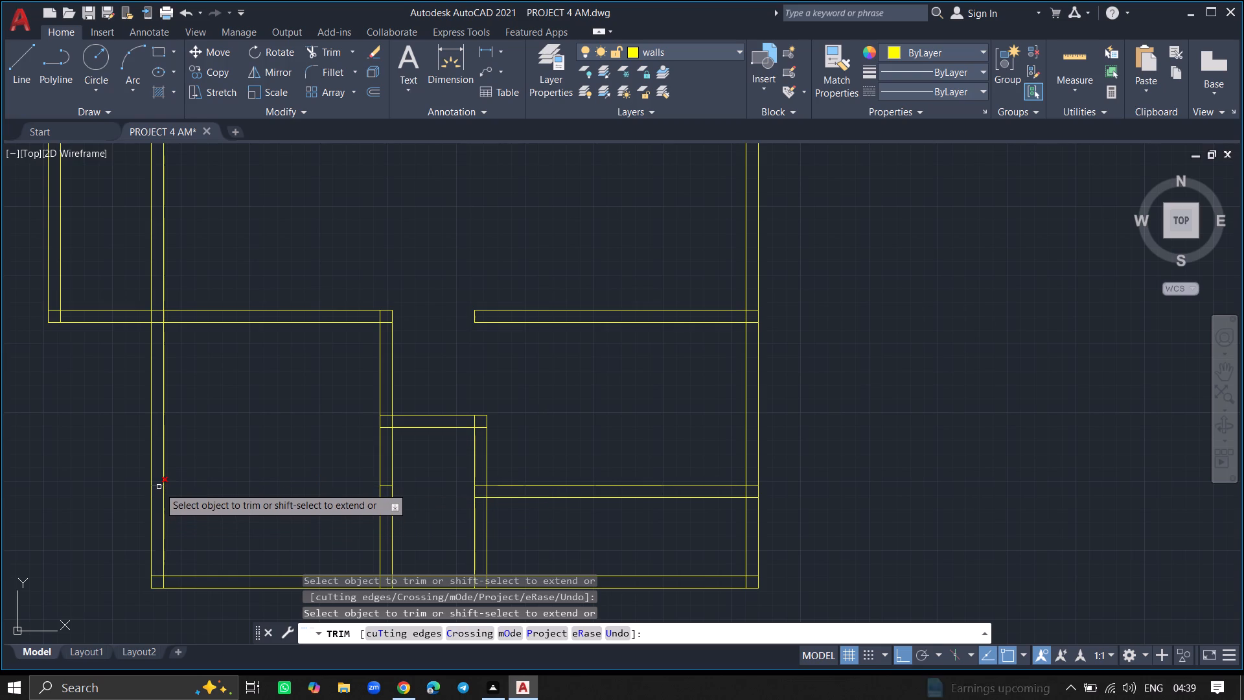
pyautogui.click(159, 486)
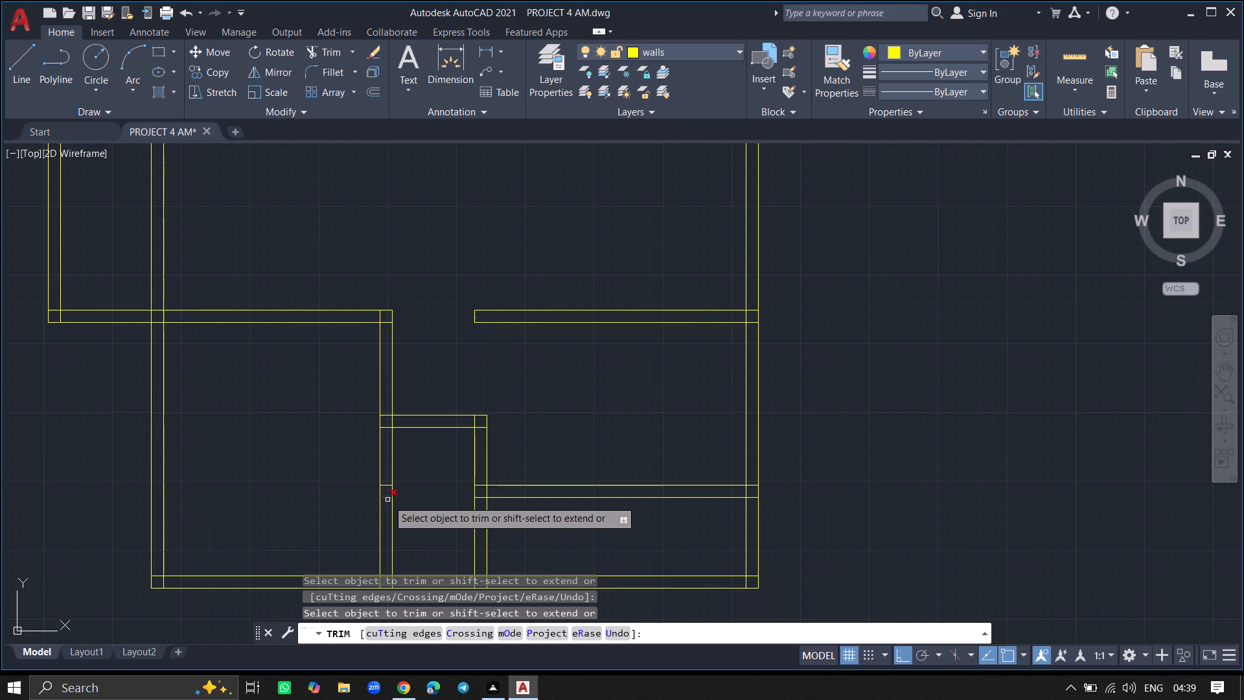
pyautogui.click(387, 500)
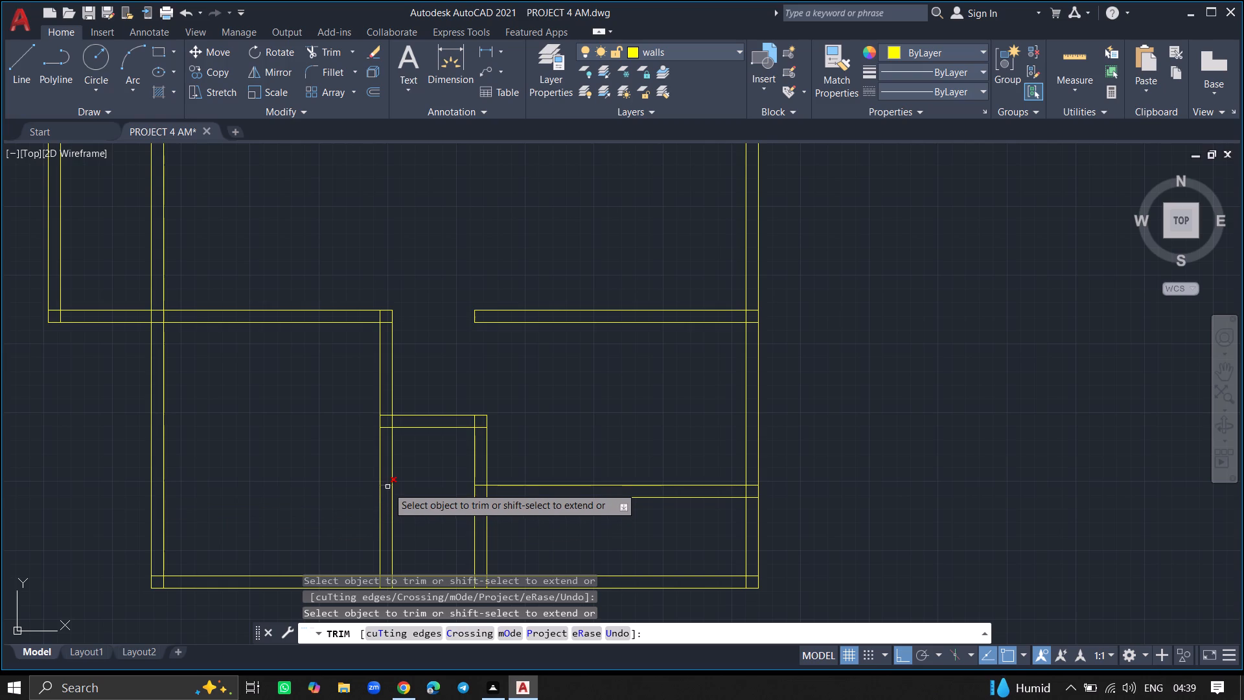
pyautogui.click(386, 486)
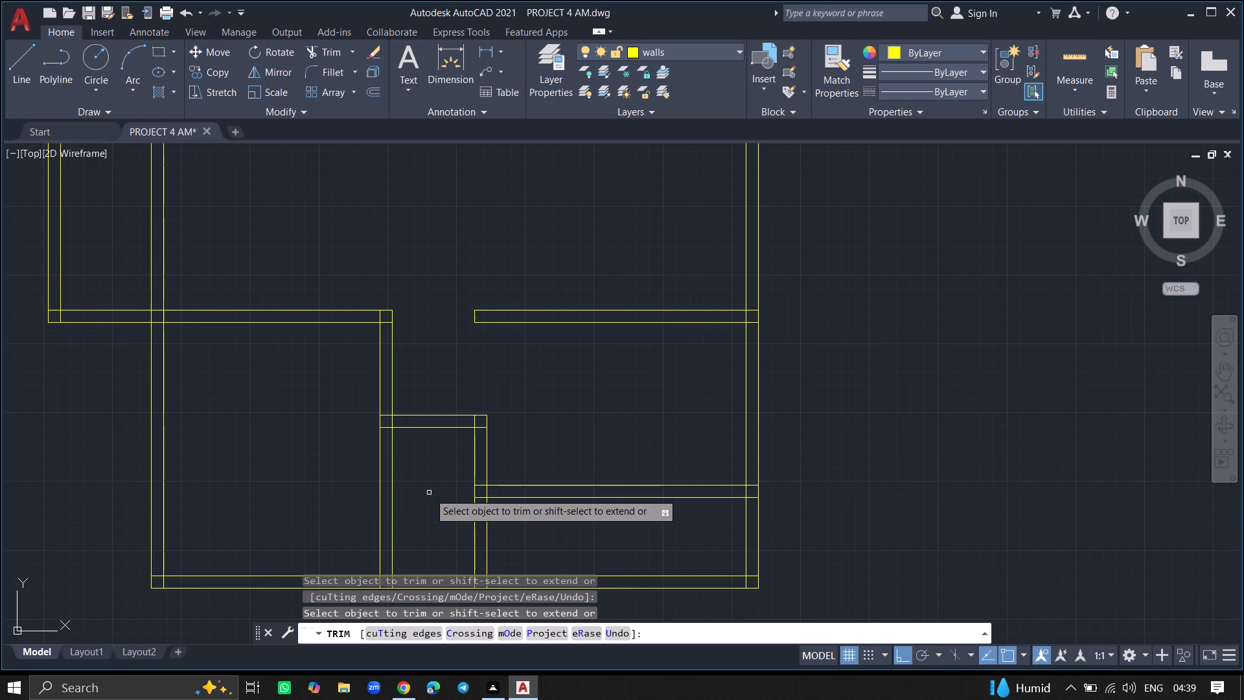
pyautogui.press('Return')
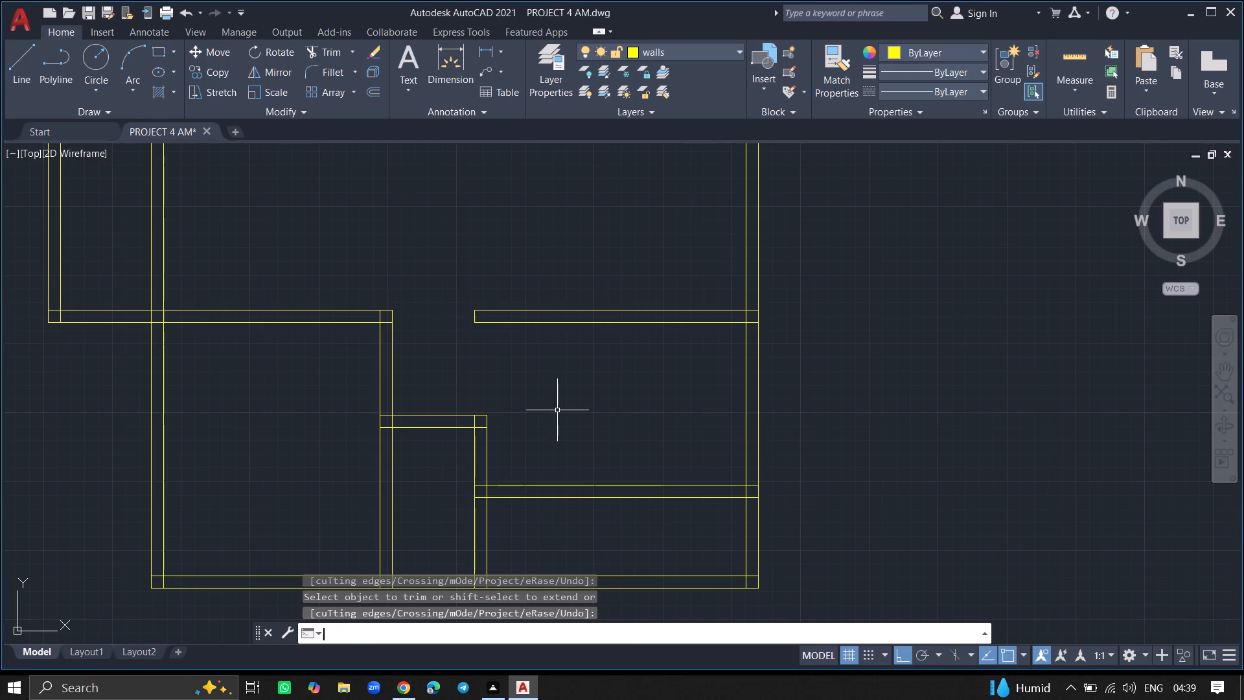
# Make doors the current layer.
pyautogui.keyDown('ctrl'); pyautogui.scroll(-3, 557, 410); pyautogui.keyUp('ctrl')
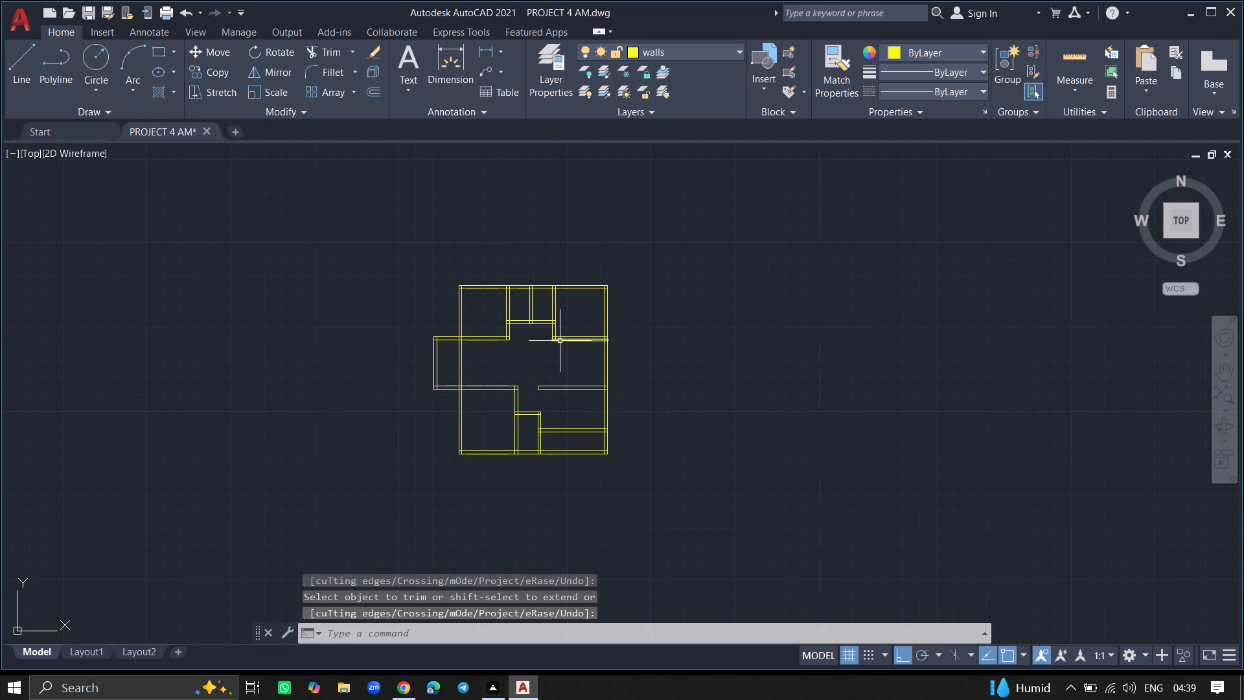
pyautogui.doubleClick(547, 71)
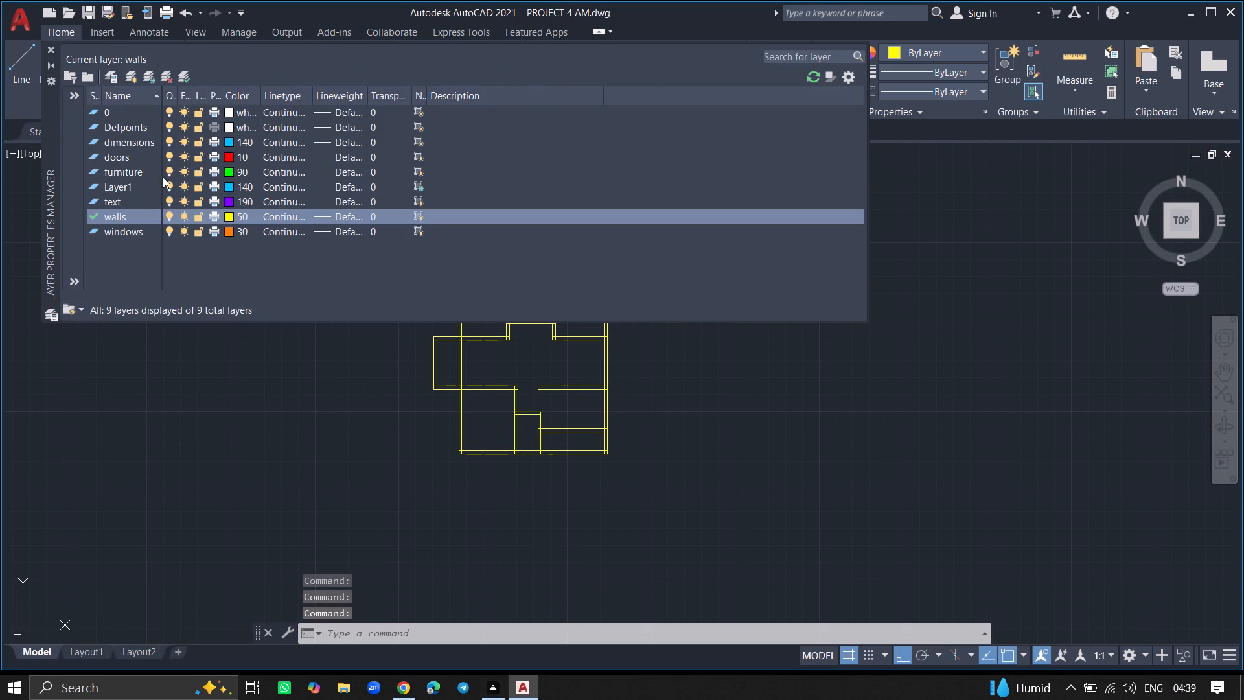
pyautogui.doubleClick(126, 155)
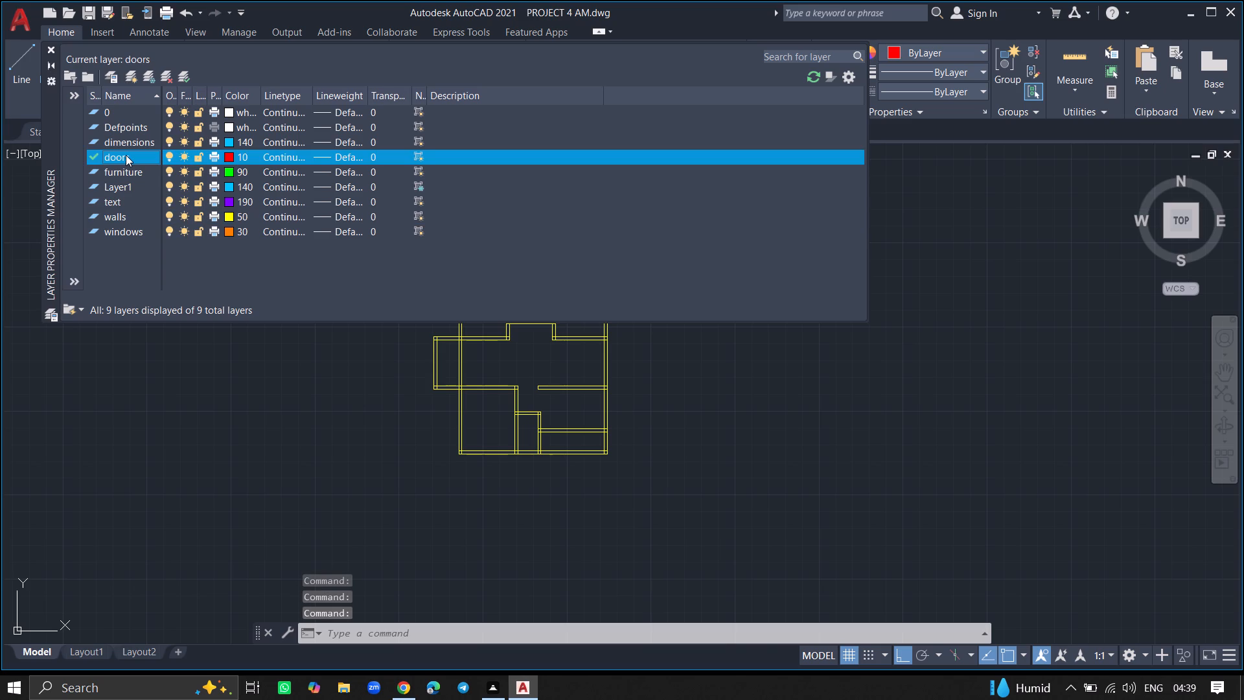
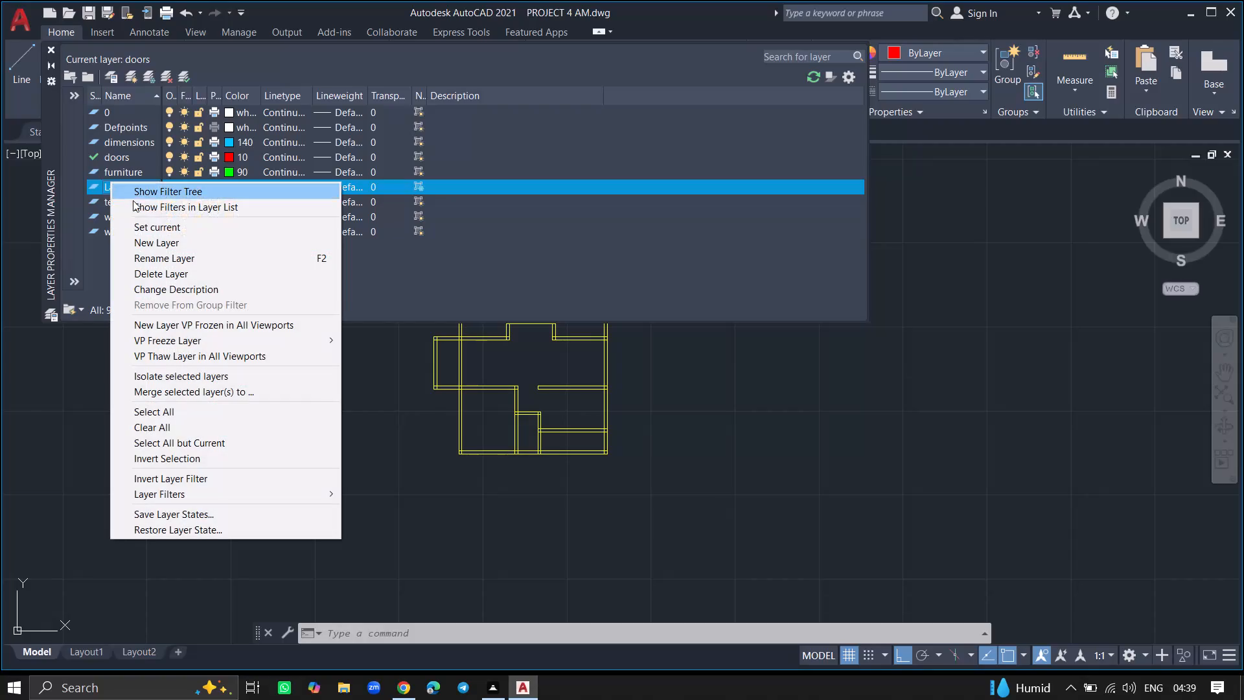
# Delete the extra layer listed between furniture and text, and keep doors as the current layer.
pyautogui.click(149, 272)
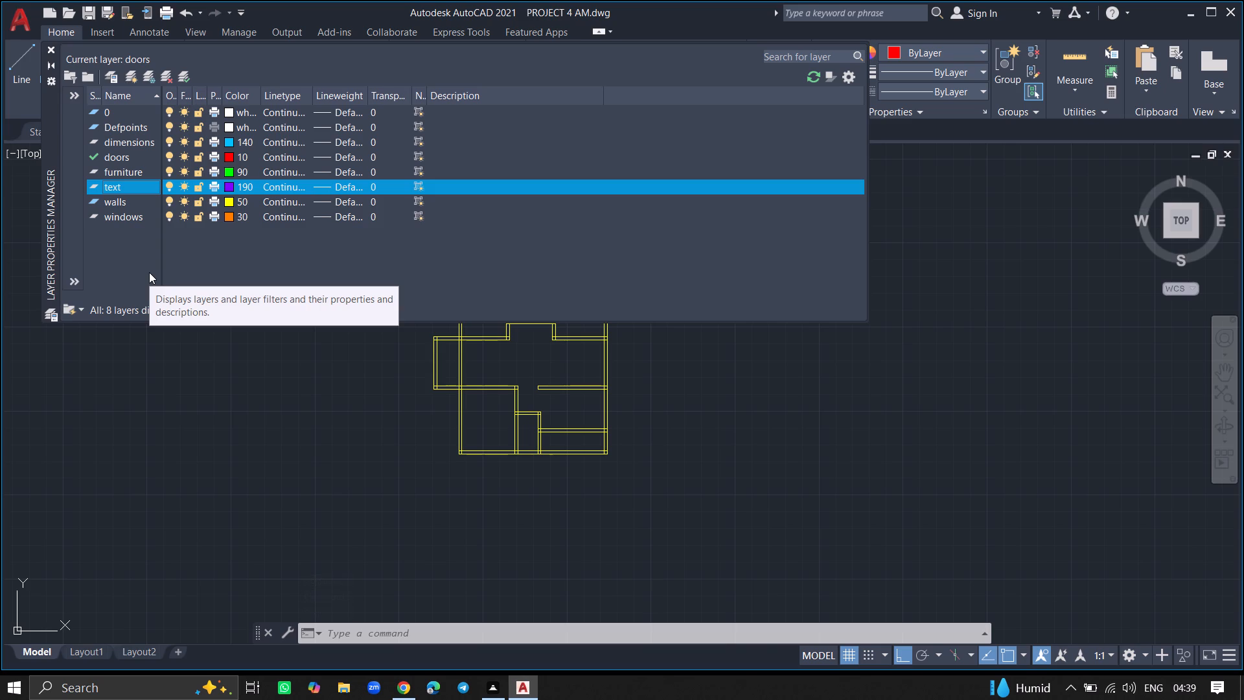
pyautogui.doubleClick(126, 157)
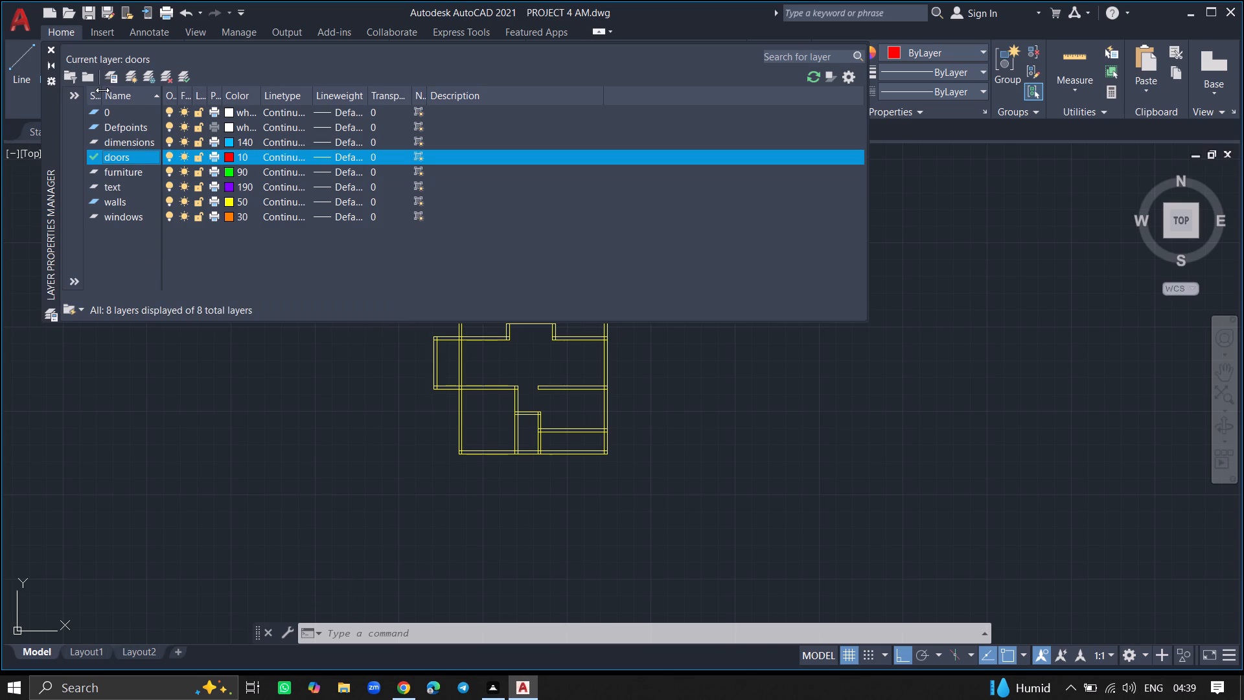
pyautogui.click(51, 47)
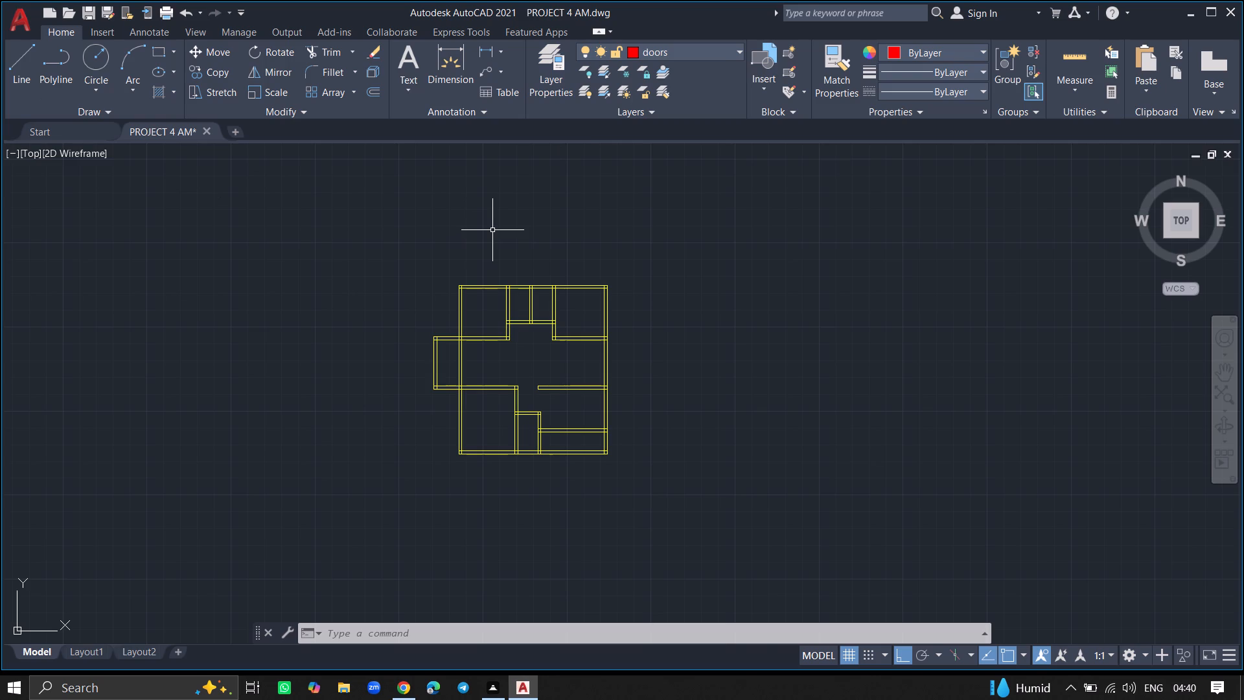
# Place a Door - Imperial block in the empty space to the right of the house plan and set it to Open 90º.
pyautogui.hotkey('ctrl', '3')
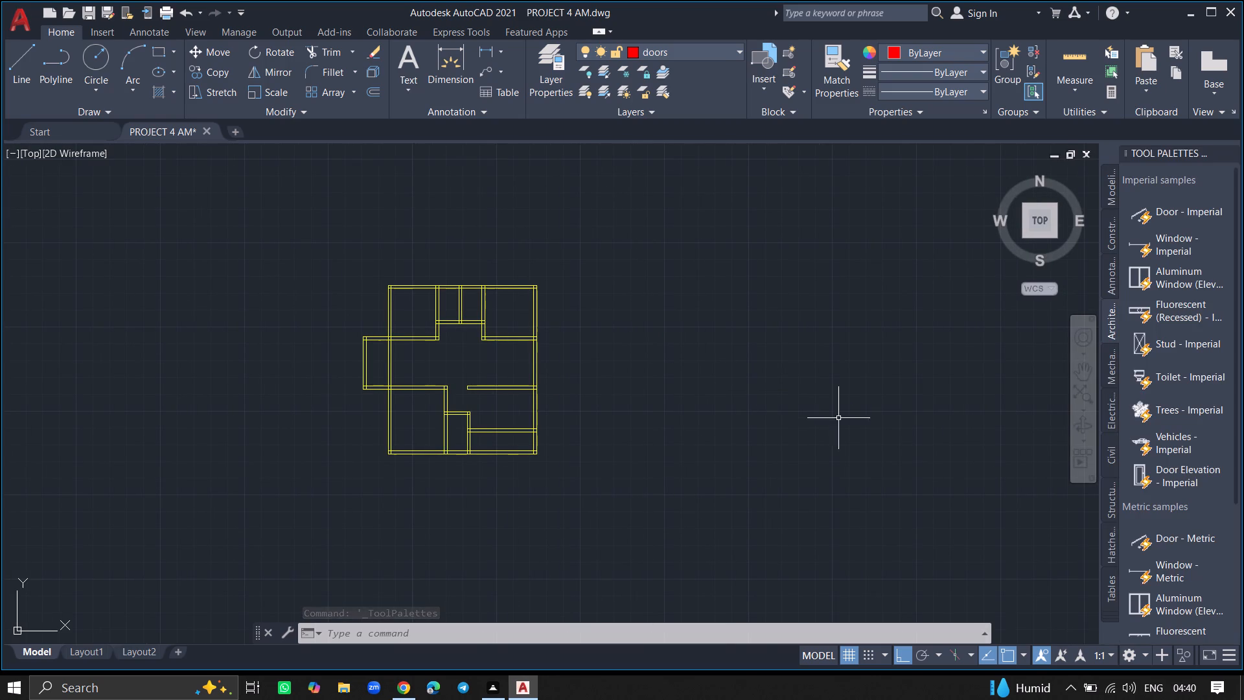
pyautogui.click(1160, 217)
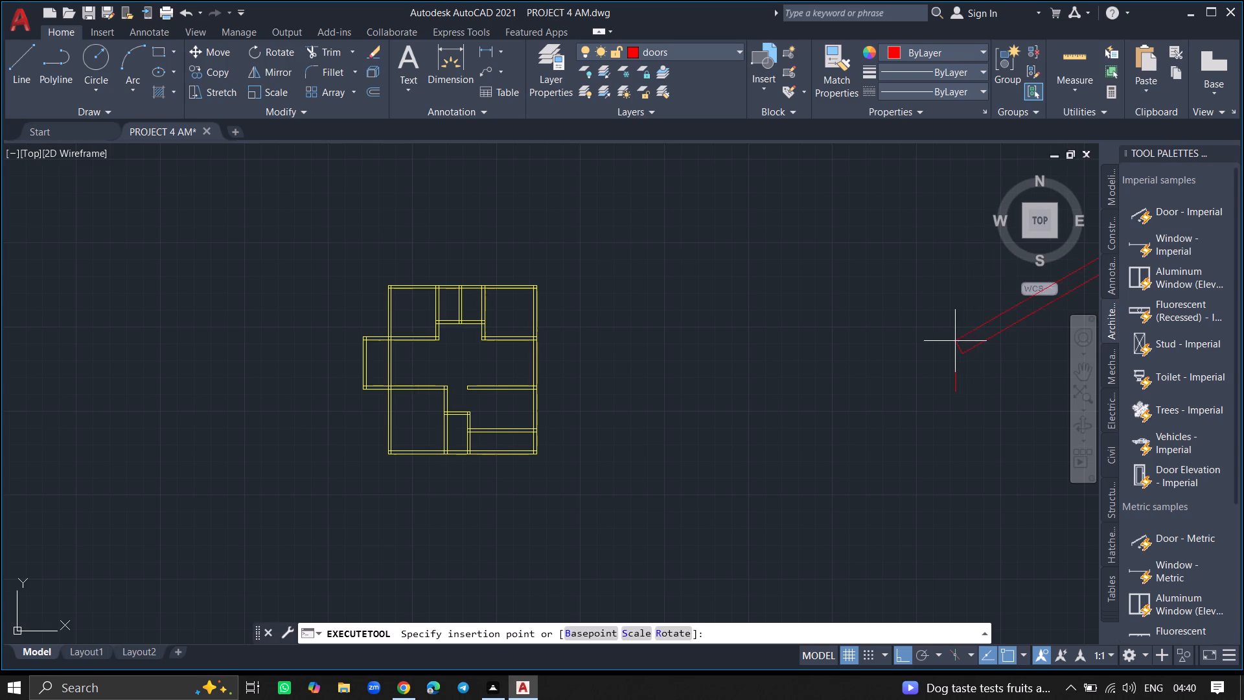
pyautogui.click(671, 454)
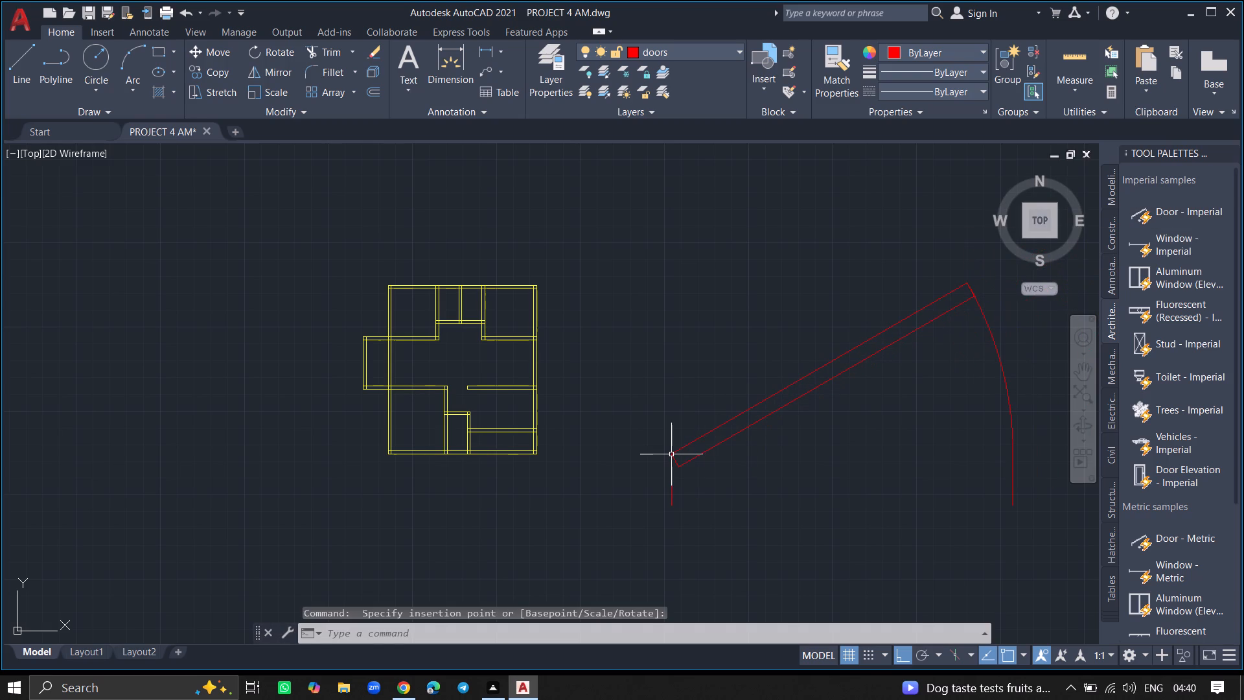
pyautogui.click(671, 454)
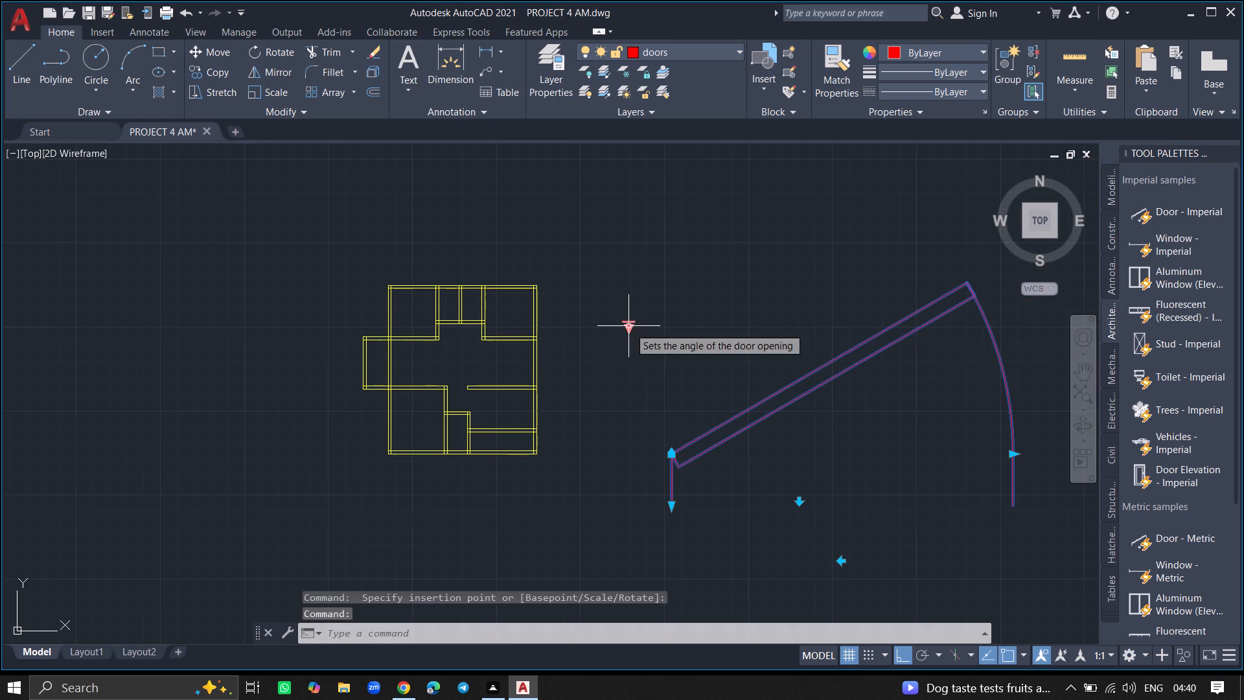
pyautogui.click(629, 327)
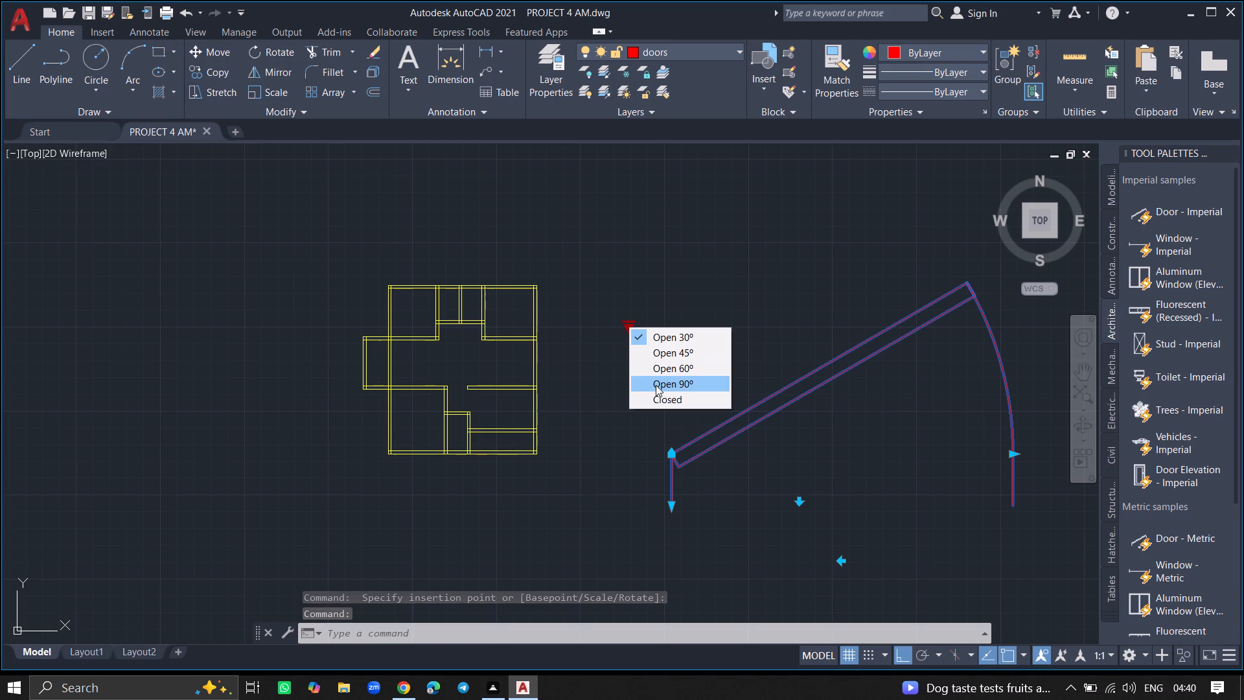
pyautogui.click(656, 385)
pyautogui.press('Escape')
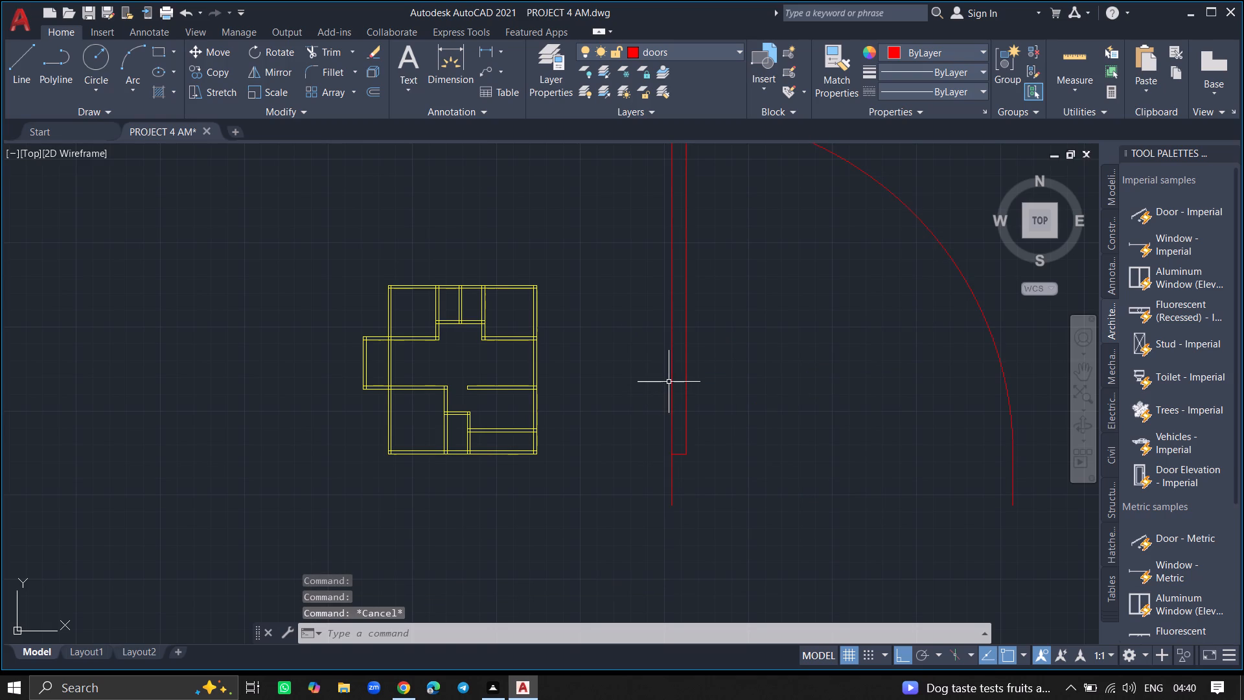
# Scale the door down freehand about the midpoint of its leaf, picking a distance of about 1'-3".
pyautogui.click(670, 380)
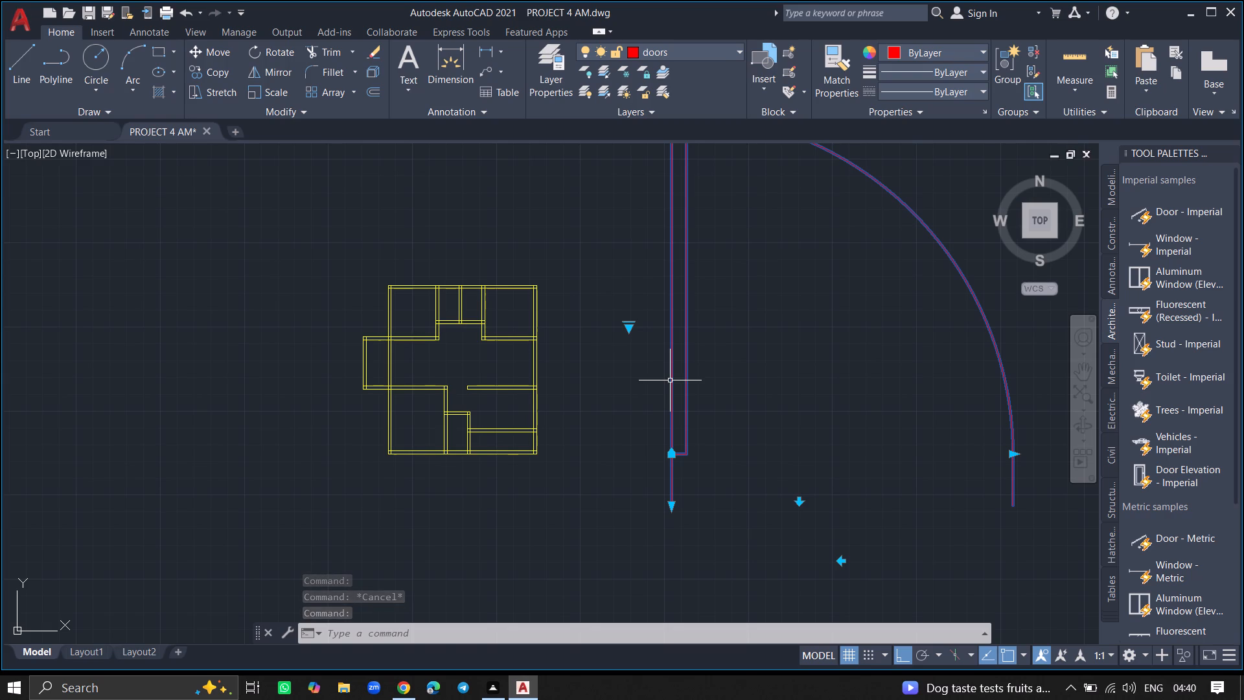
pyautogui.write('SC')
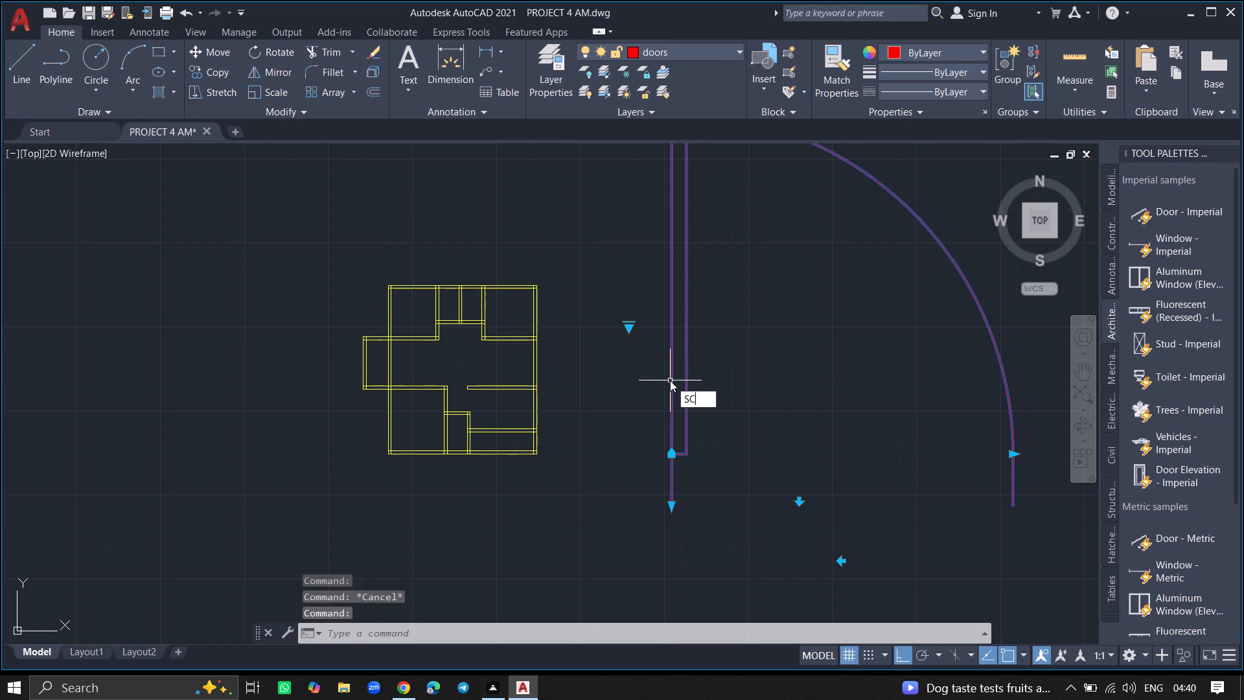
pyautogui.press('Return')
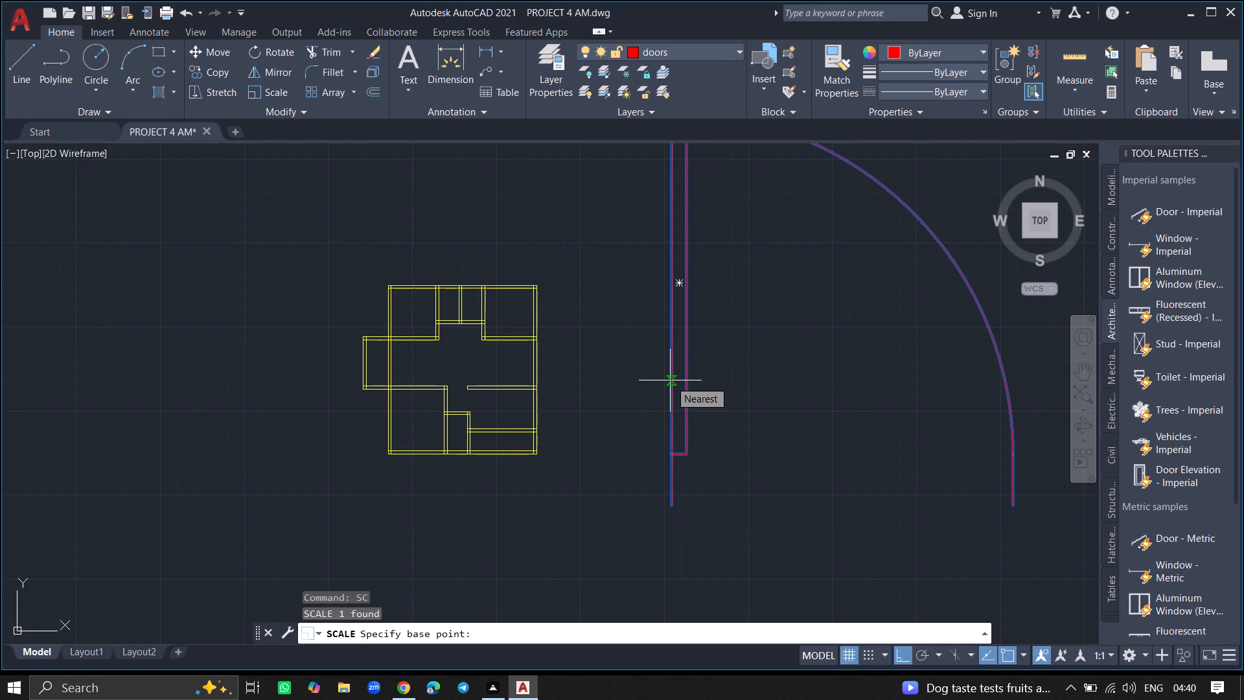
pyautogui.click(678, 279)
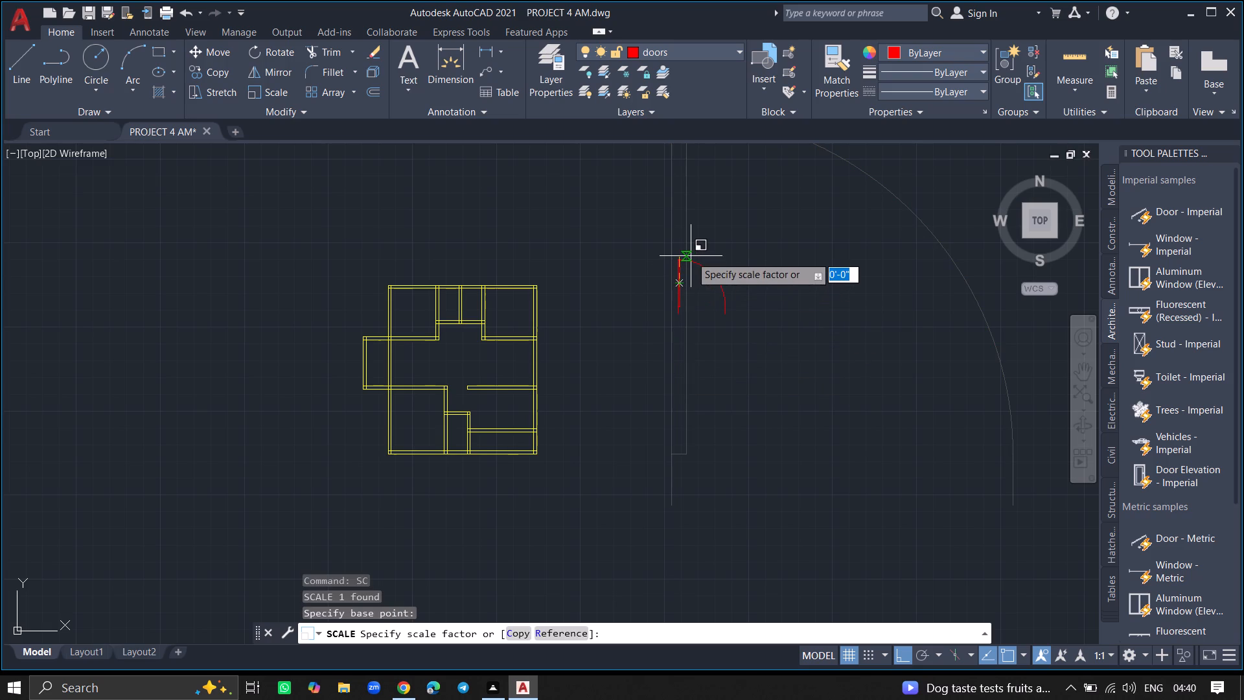
pyautogui.keyDown('ctrl'); pyautogui.scroll(5, 687, 261); pyautogui.keyUp('ctrl')
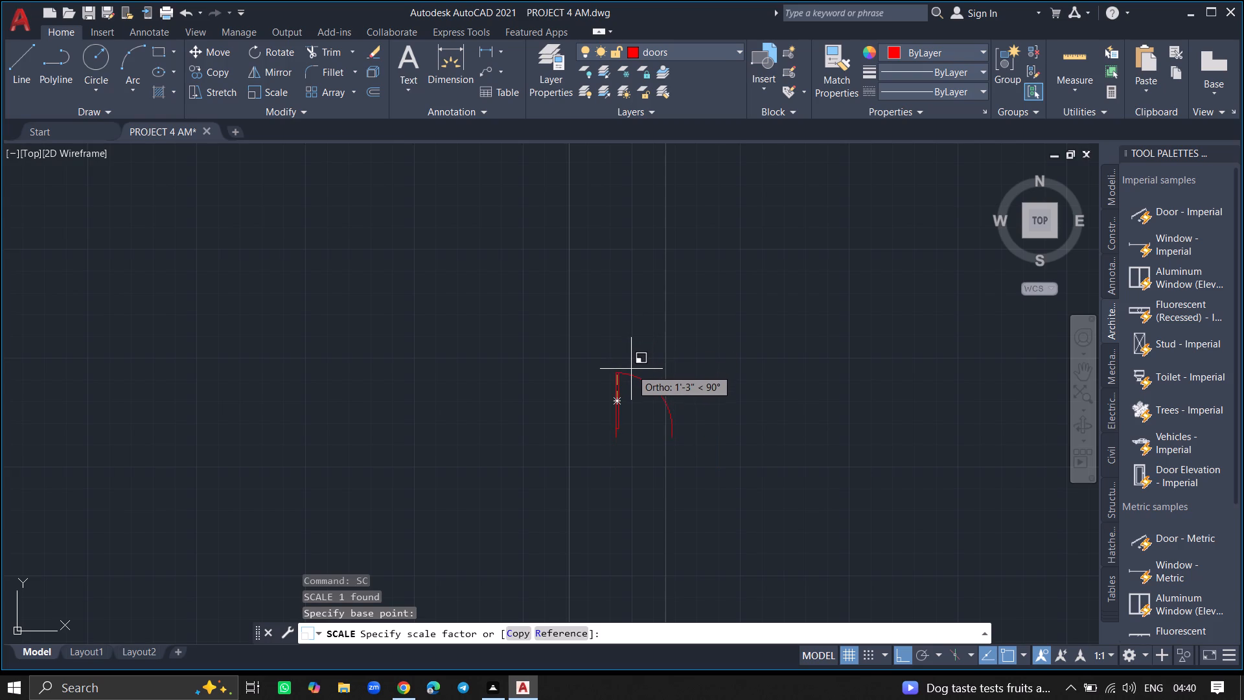
pyautogui.click(631, 369)
# Move the door, with Ortho off, onto the bottom wall of the upper-left room near the room's right-hand corner.
pyautogui.click(617, 378)
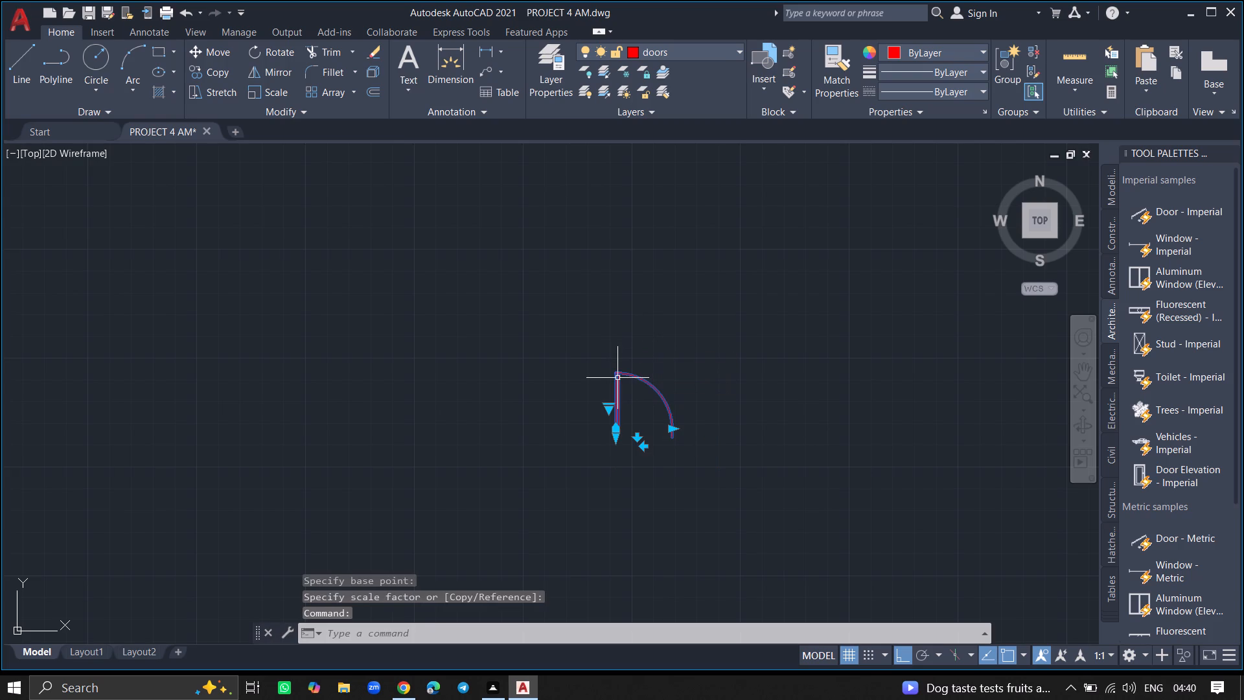
pyautogui.write('MOVE')
pyautogui.press('Return')
pyautogui.click(617, 378)
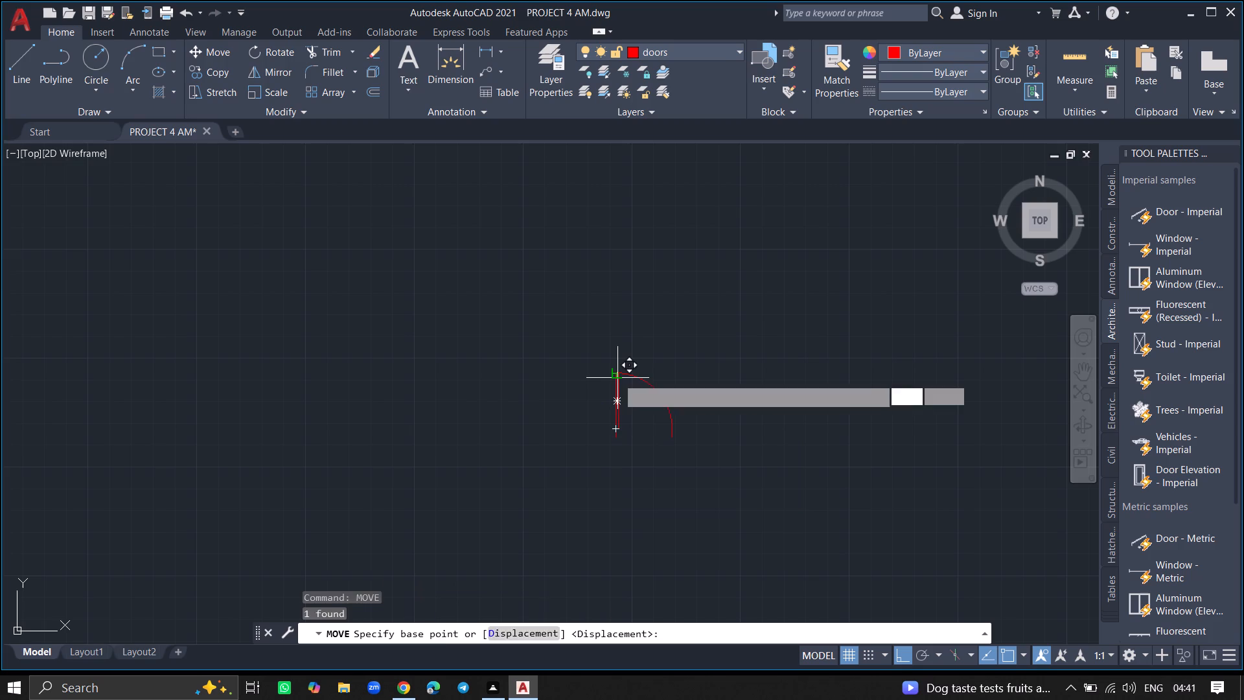
pyautogui.keyDown('ctrl'); pyautogui.scroll(-2, 432, 372); pyautogui.keyUp('ctrl')
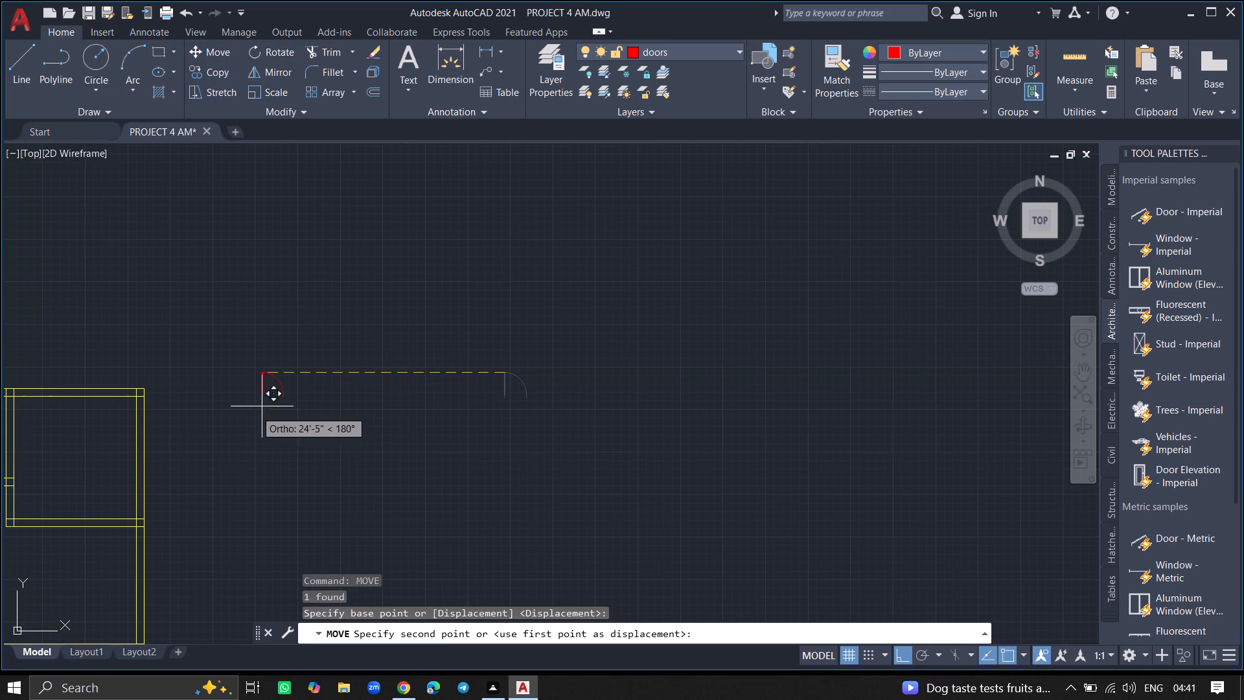
pyautogui.press('F8')
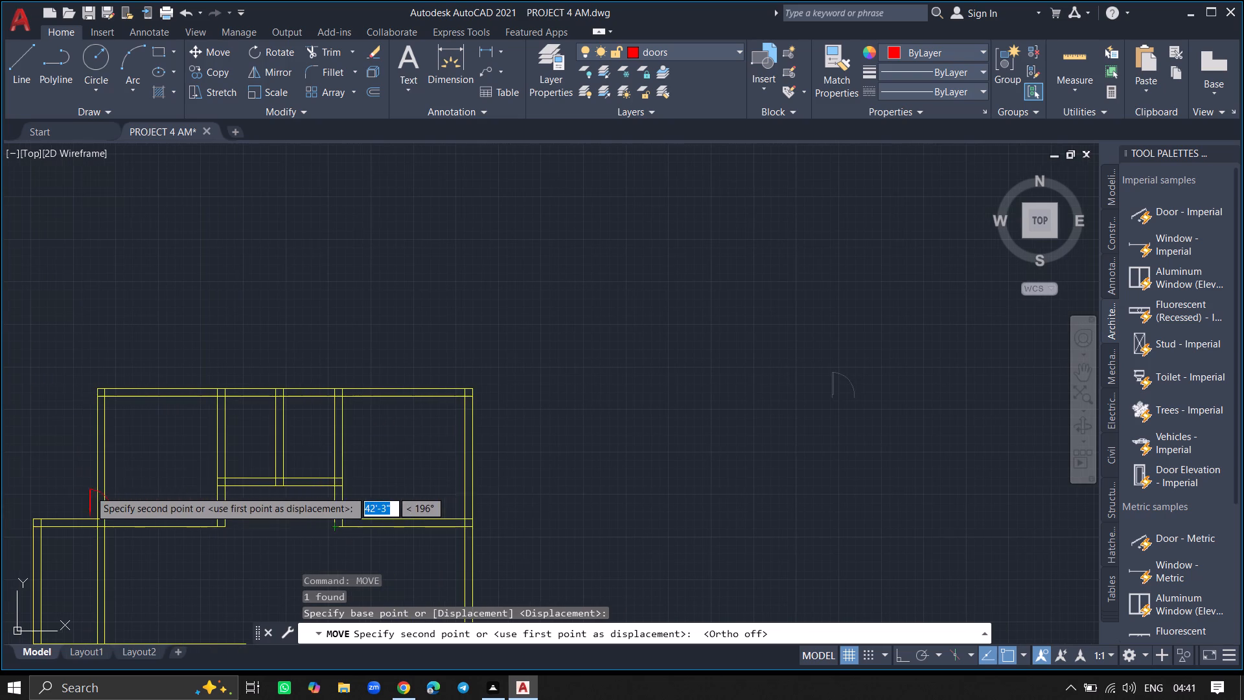
pyautogui.keyDown('ctrl'); pyautogui.scroll(2, 183, 507); pyautogui.keyUp('ctrl')
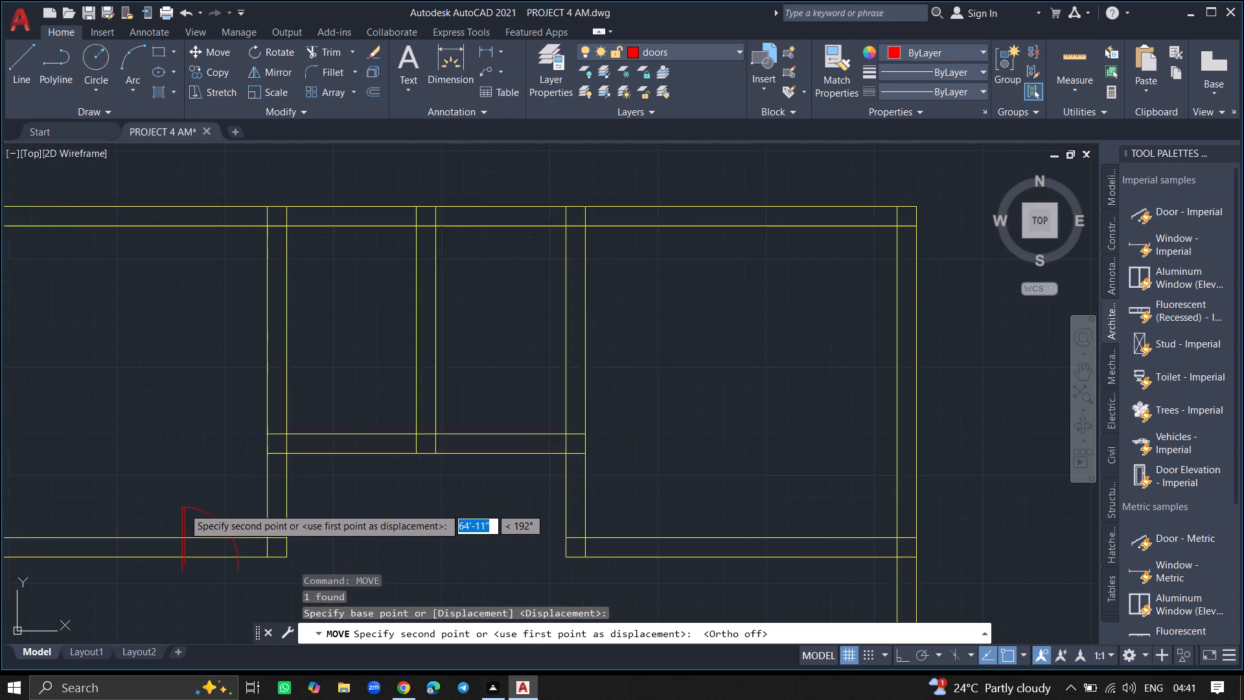
pyautogui.keyDown('ctrl'); pyautogui.scroll(1, 183, 507); pyautogui.keyUp('ctrl')
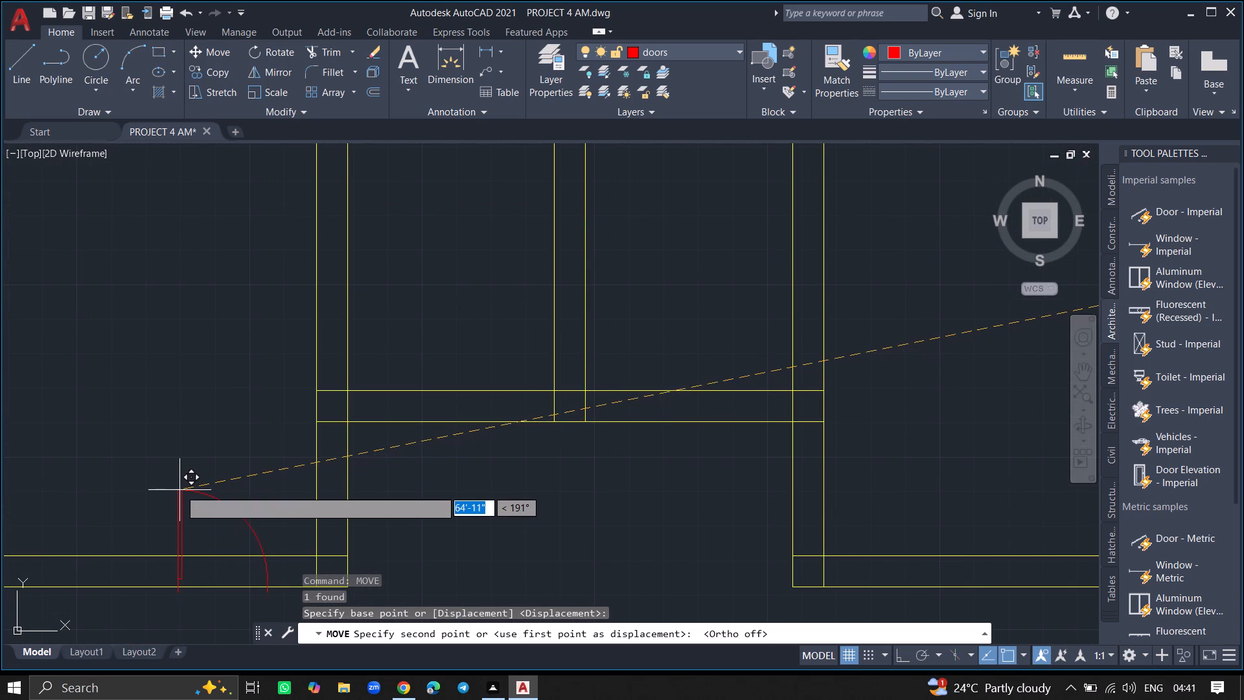
pyautogui.click(178, 489)
# Copy the door about 15'-9" across into the upper-right room, against that room's left wall near its lower corner.
pyautogui.keyDown('ctrl'); pyautogui.scroll(-5, 188, 393); pyautogui.keyUp('ctrl')
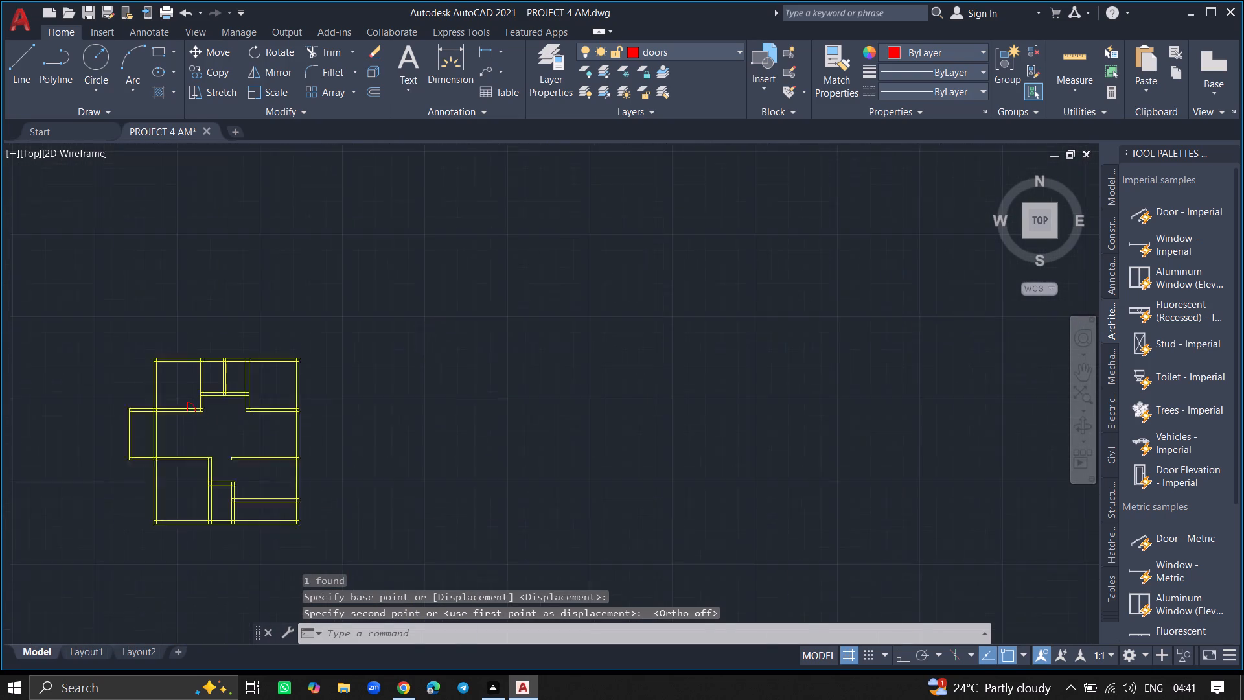
pyautogui.keyDown('ctrl'); pyautogui.scroll(-1, 188, 393); pyautogui.keyUp('ctrl')
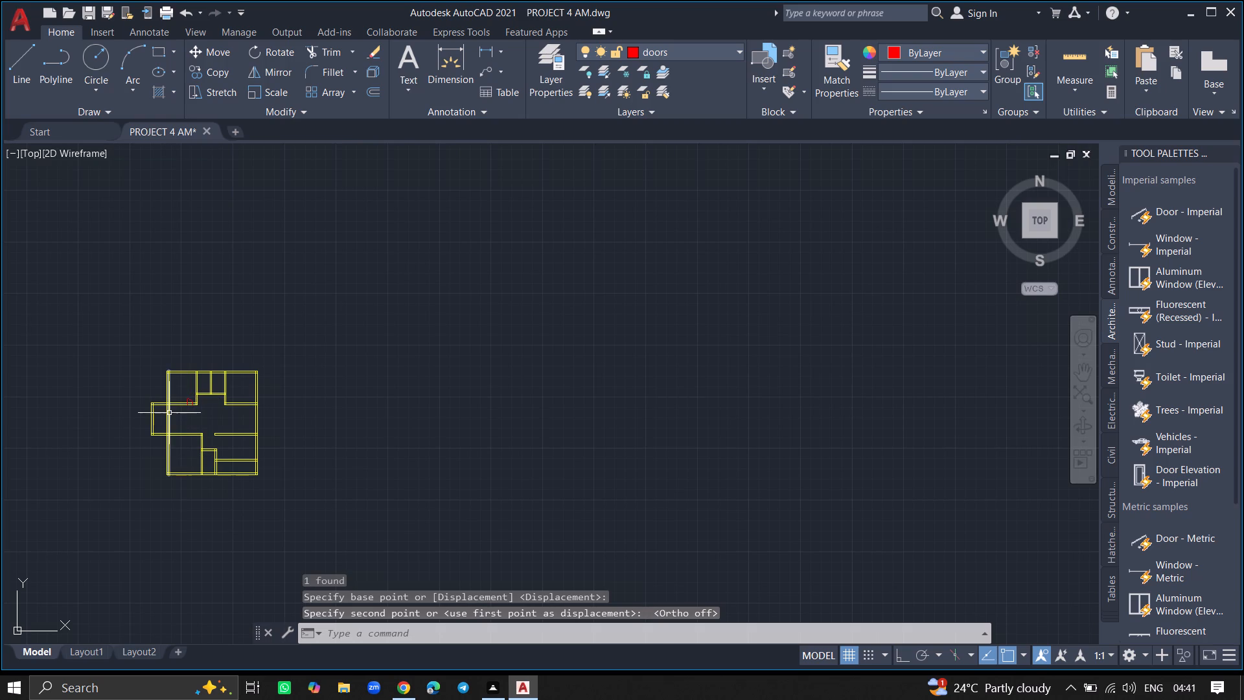
pyautogui.keyDown('ctrl'); pyautogui.scroll(3, 169, 413); pyautogui.keyUp('ctrl')
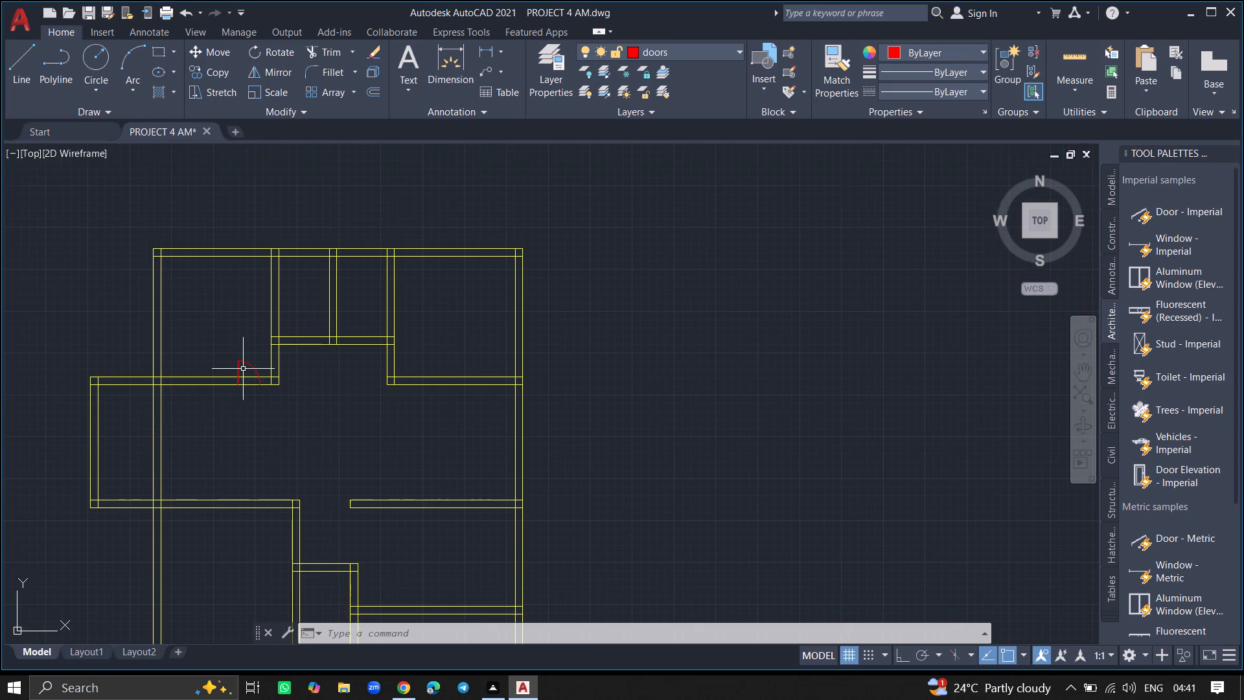
pyautogui.keyDown('ctrl'); pyautogui.scroll(4, 243, 369); pyautogui.keyUp('ctrl')
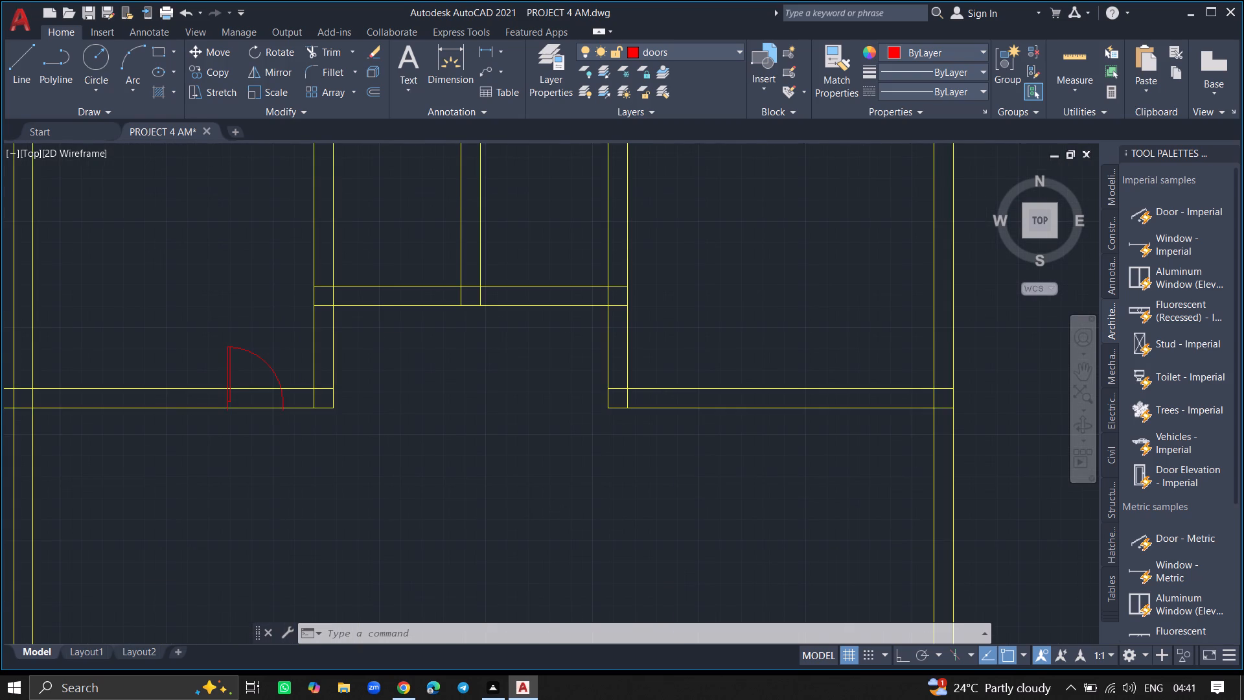
pyautogui.click(209, 358)
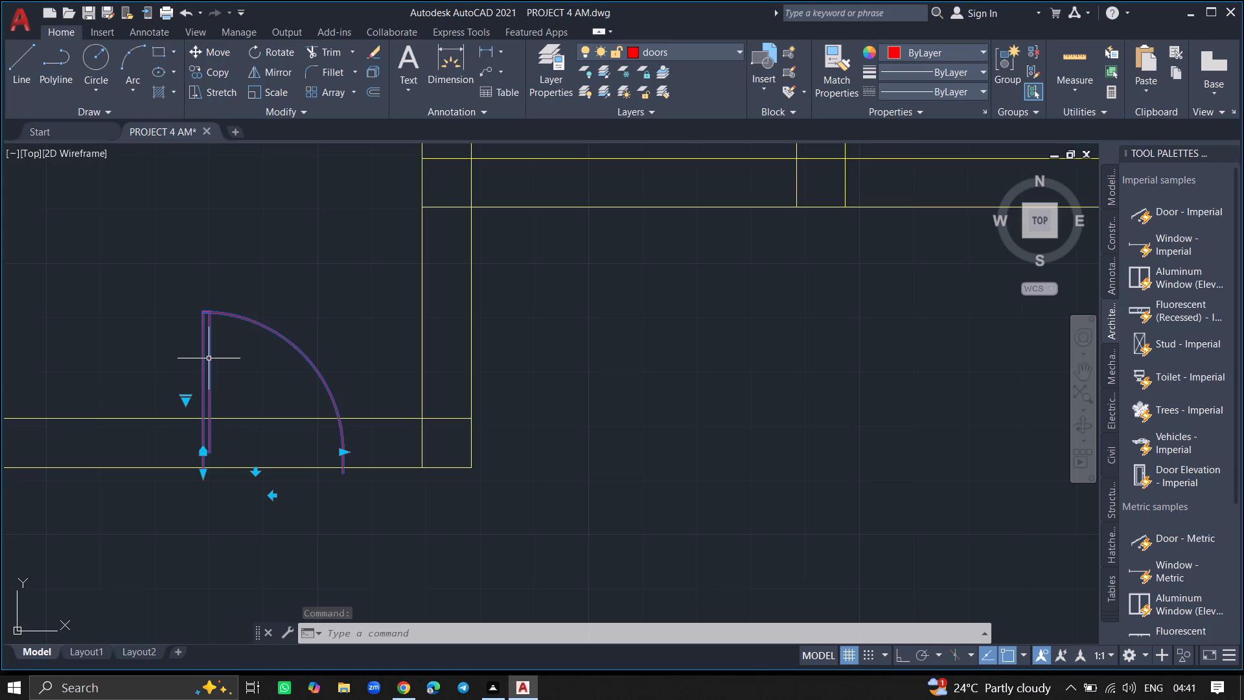
pyautogui.write('COPY')
pyautogui.press('Return')
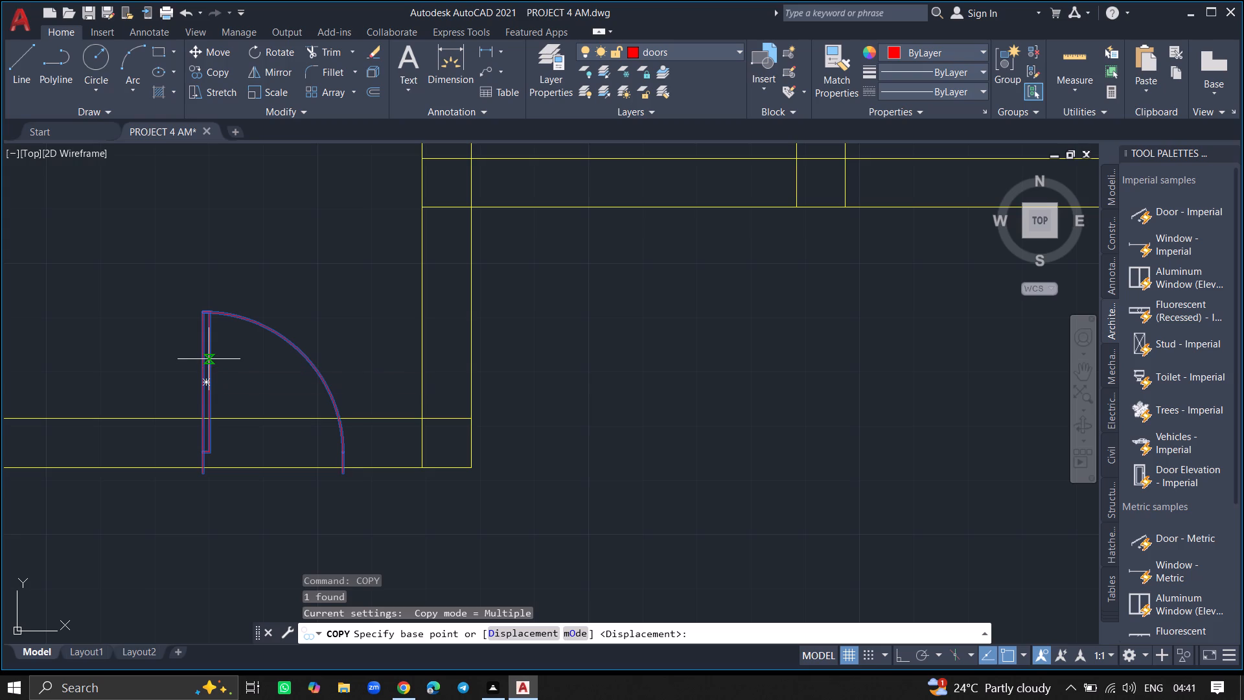
pyautogui.click(205, 375)
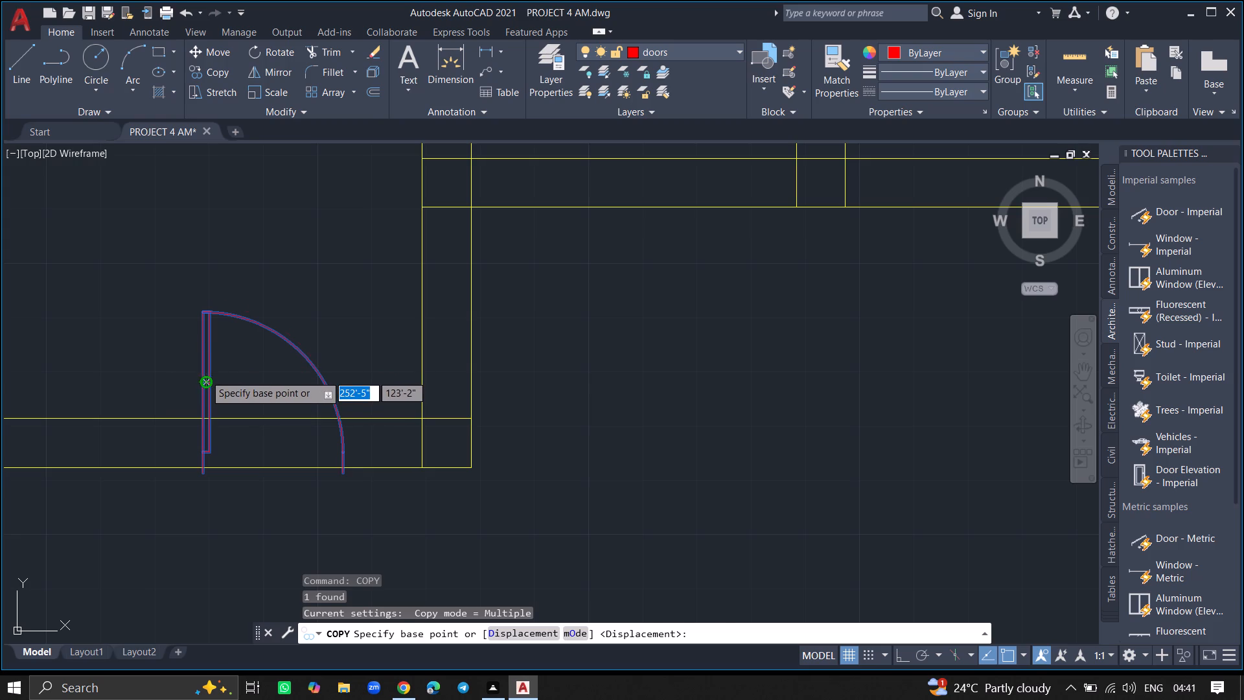
pyautogui.keyDown('ctrl'); pyautogui.scroll(-4, 347, 329); pyautogui.keyUp('ctrl')
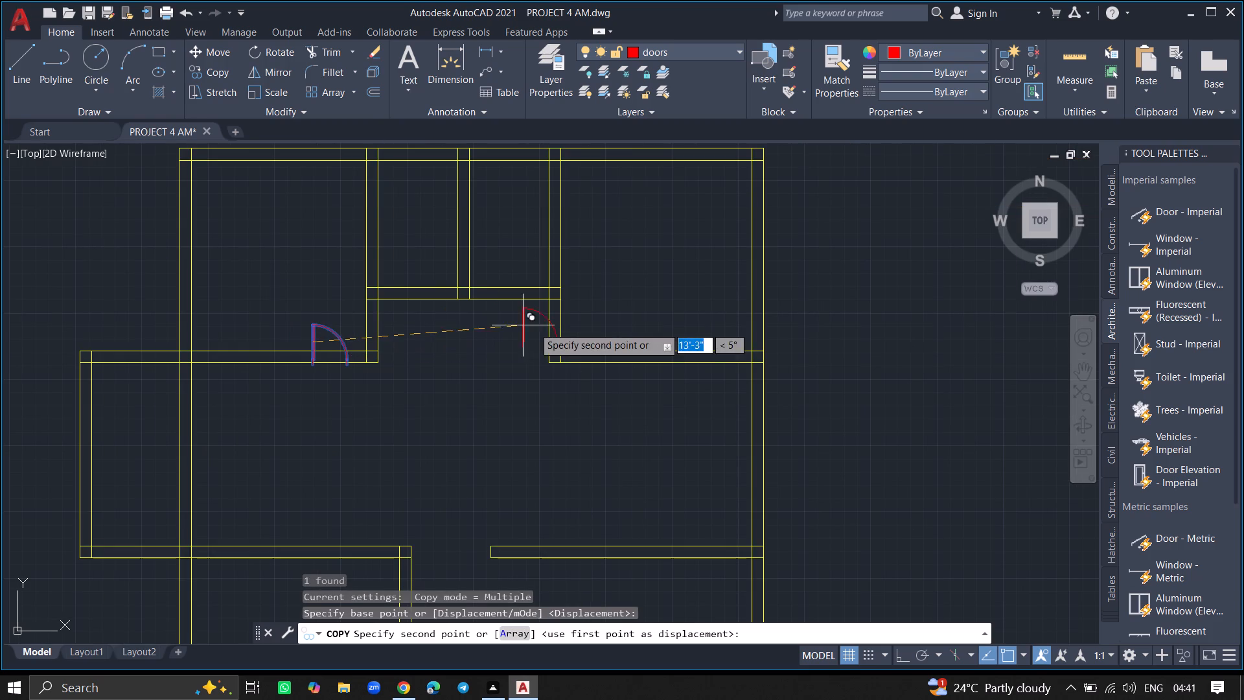
pyautogui.keyDown('ctrl'); pyautogui.scroll(3, 562, 317); pyautogui.keyUp('ctrl')
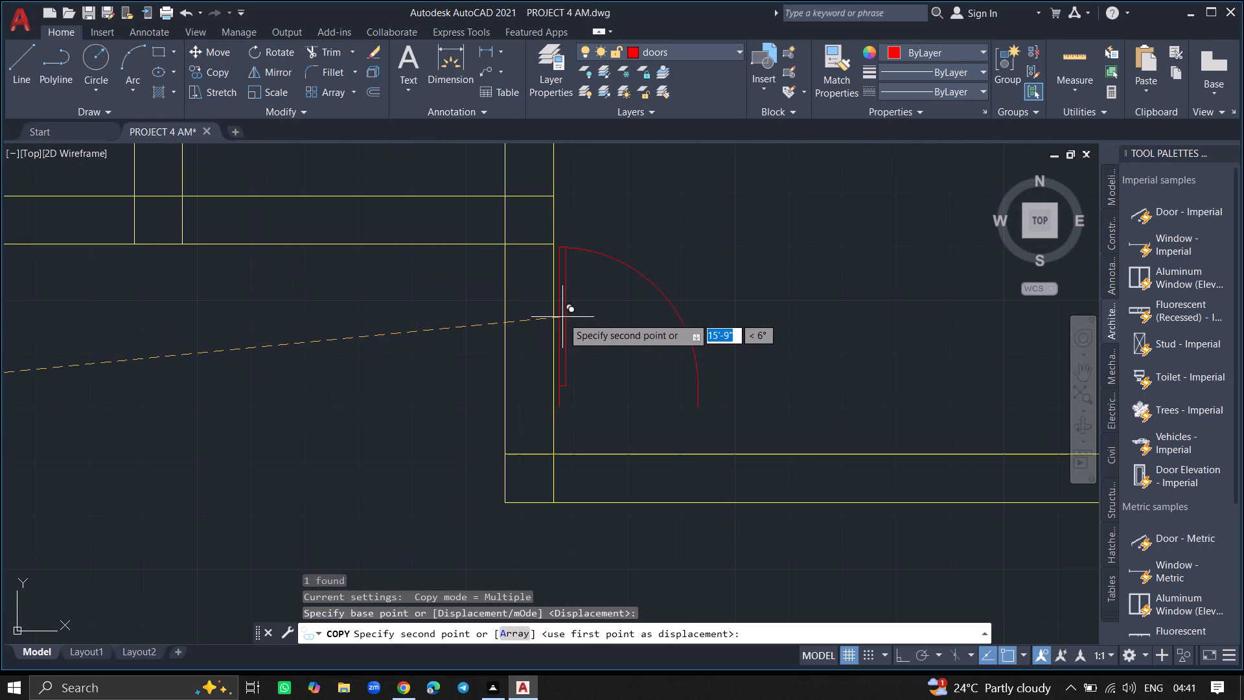
pyautogui.click(562, 328)
pyautogui.press('Return')
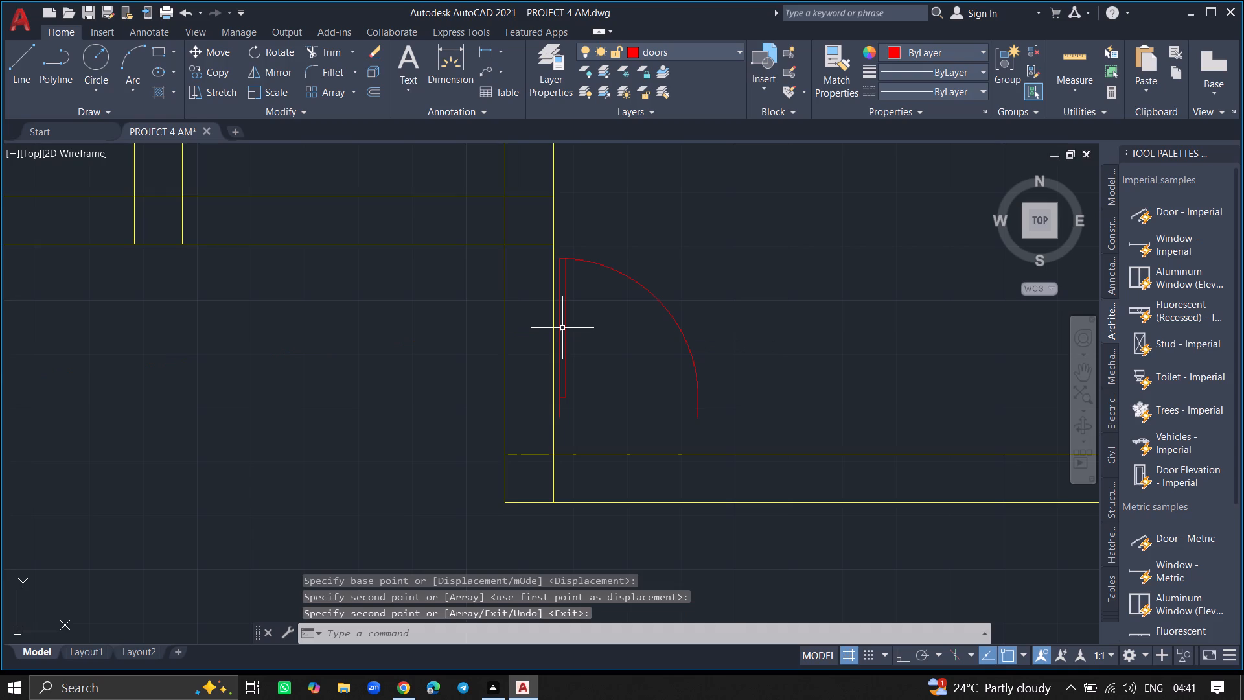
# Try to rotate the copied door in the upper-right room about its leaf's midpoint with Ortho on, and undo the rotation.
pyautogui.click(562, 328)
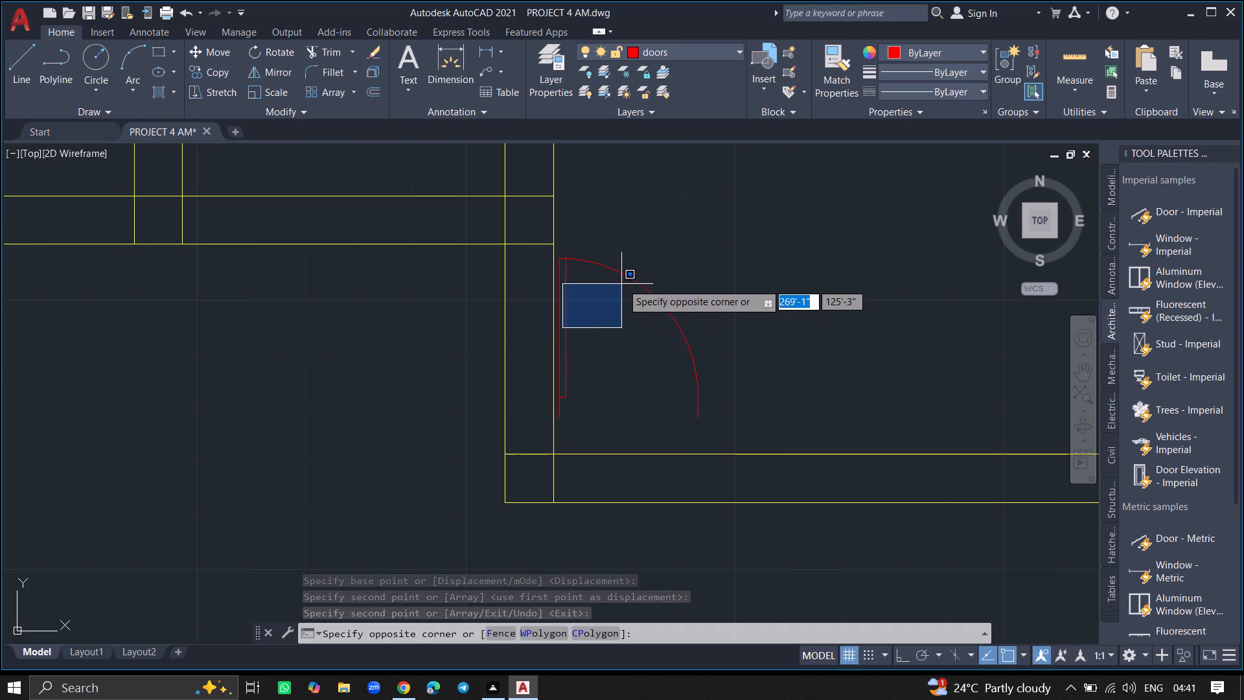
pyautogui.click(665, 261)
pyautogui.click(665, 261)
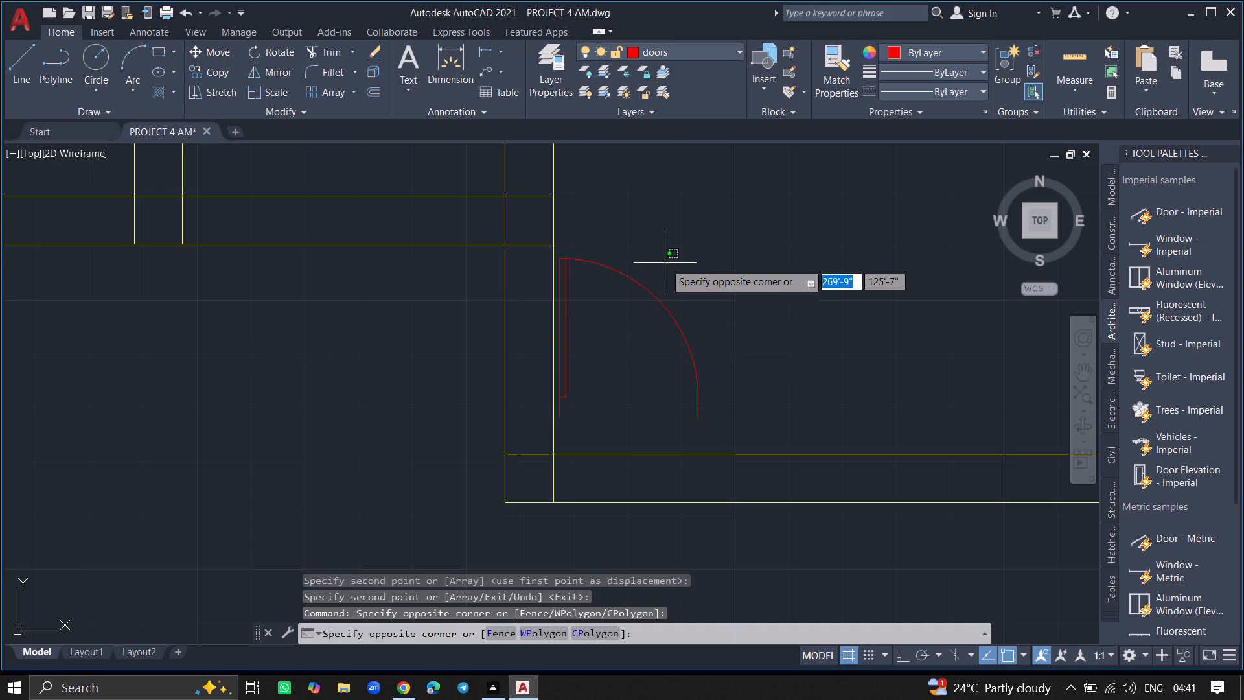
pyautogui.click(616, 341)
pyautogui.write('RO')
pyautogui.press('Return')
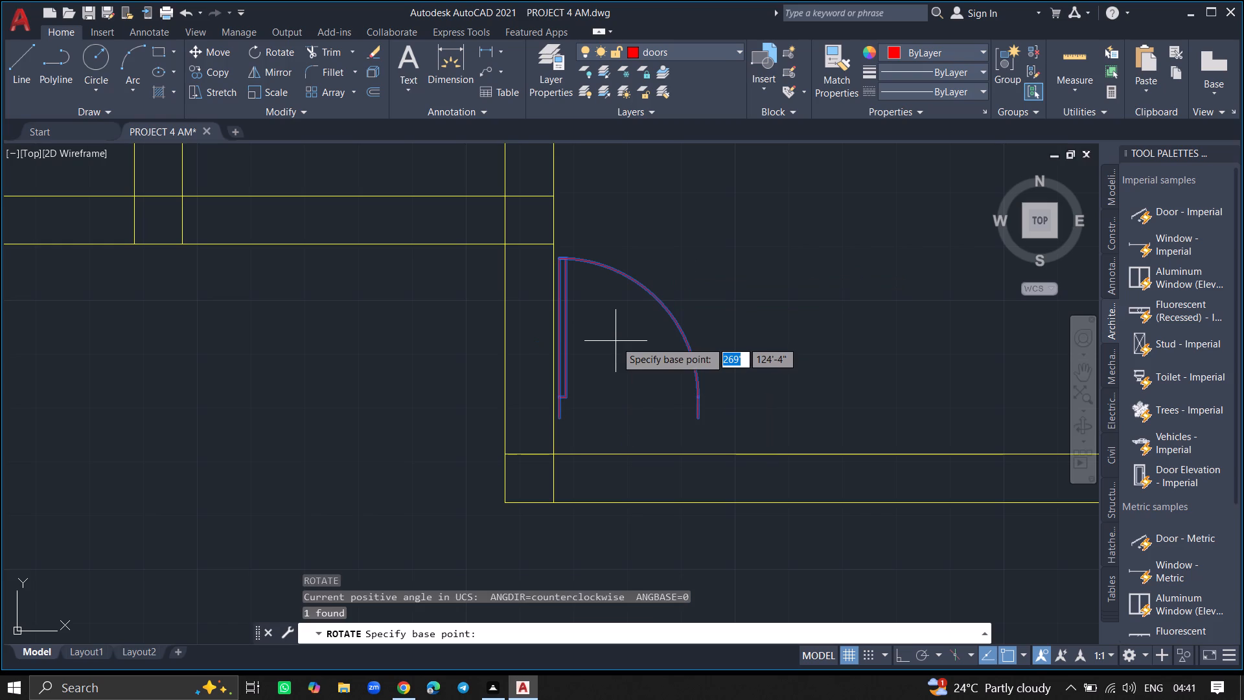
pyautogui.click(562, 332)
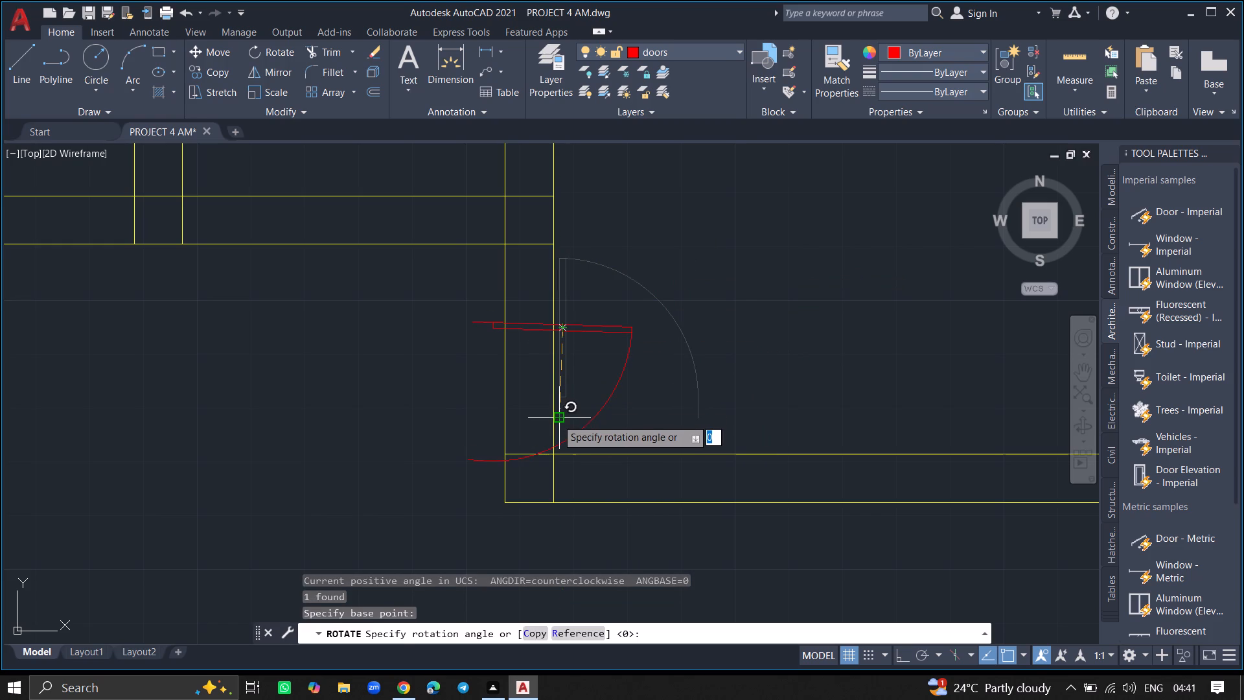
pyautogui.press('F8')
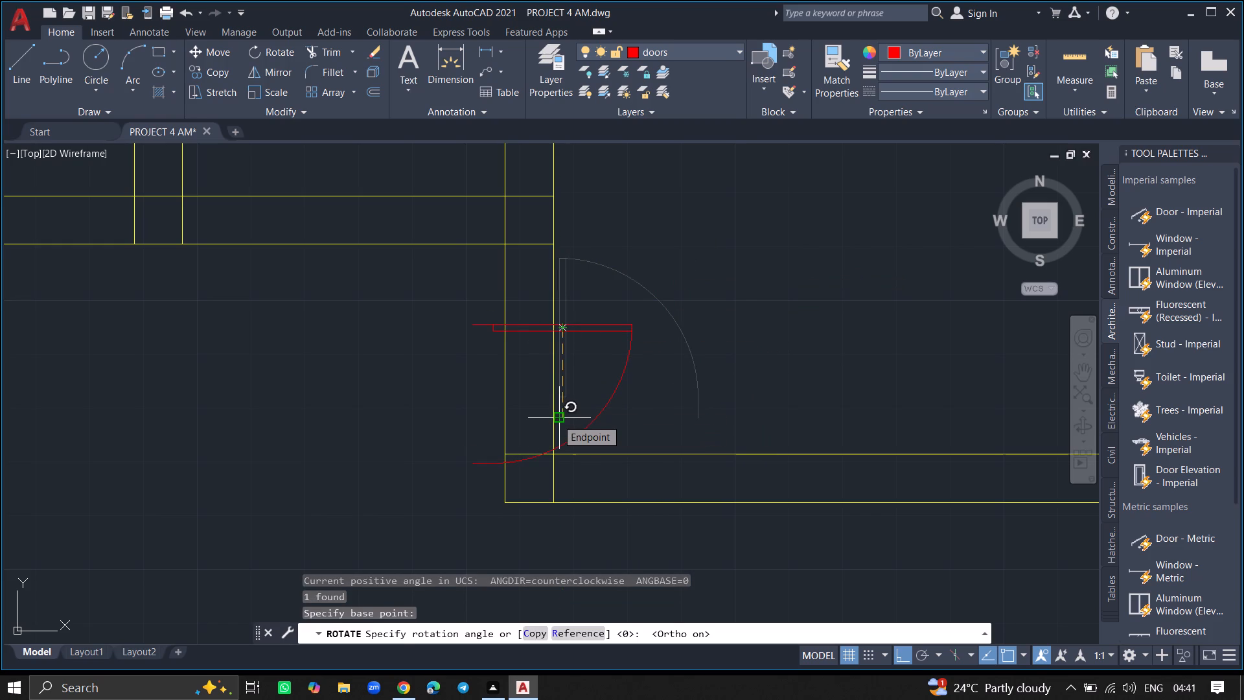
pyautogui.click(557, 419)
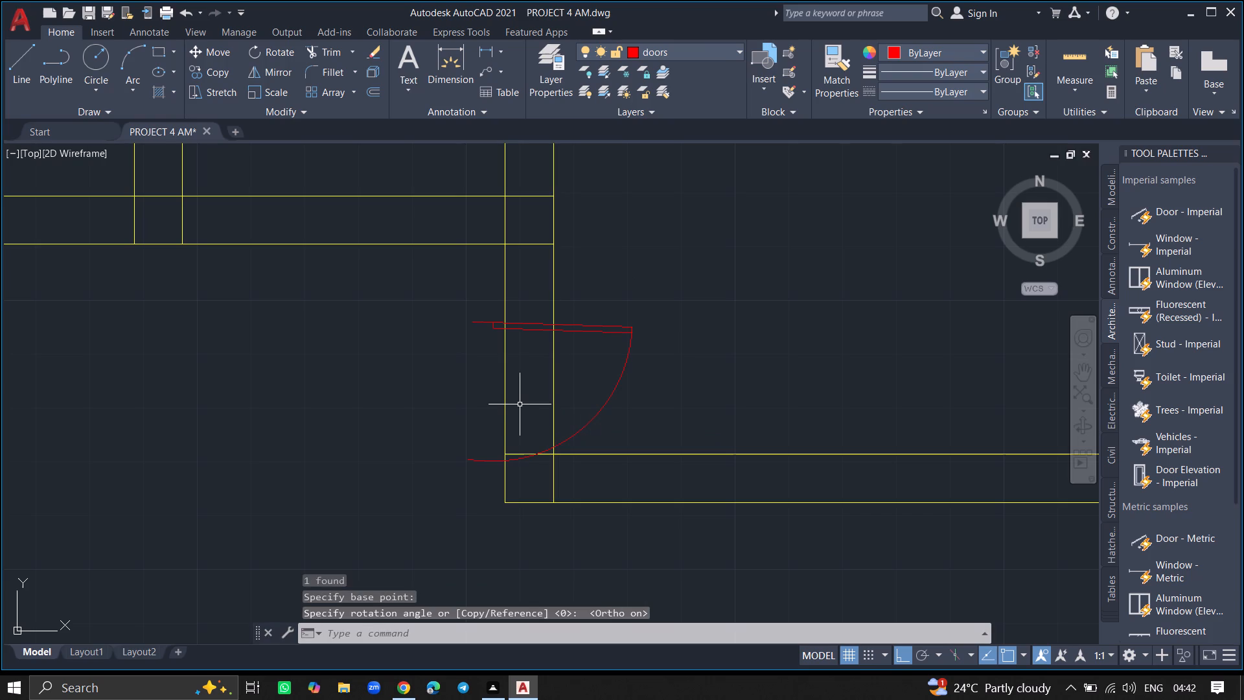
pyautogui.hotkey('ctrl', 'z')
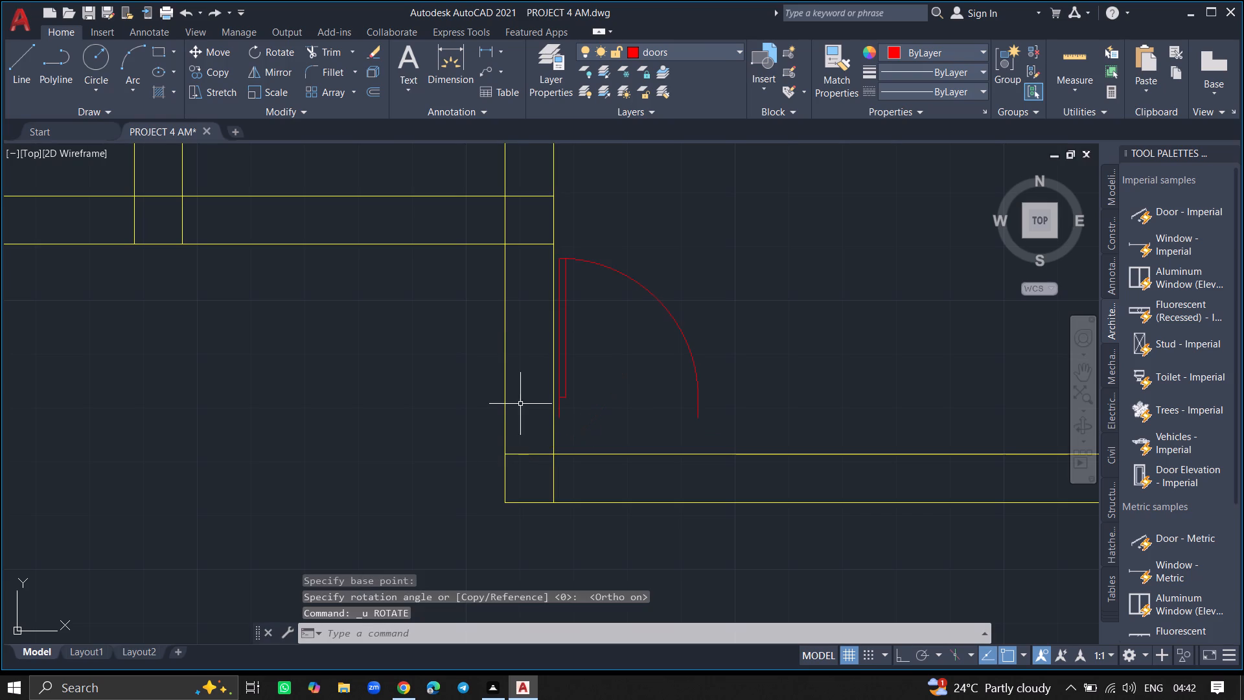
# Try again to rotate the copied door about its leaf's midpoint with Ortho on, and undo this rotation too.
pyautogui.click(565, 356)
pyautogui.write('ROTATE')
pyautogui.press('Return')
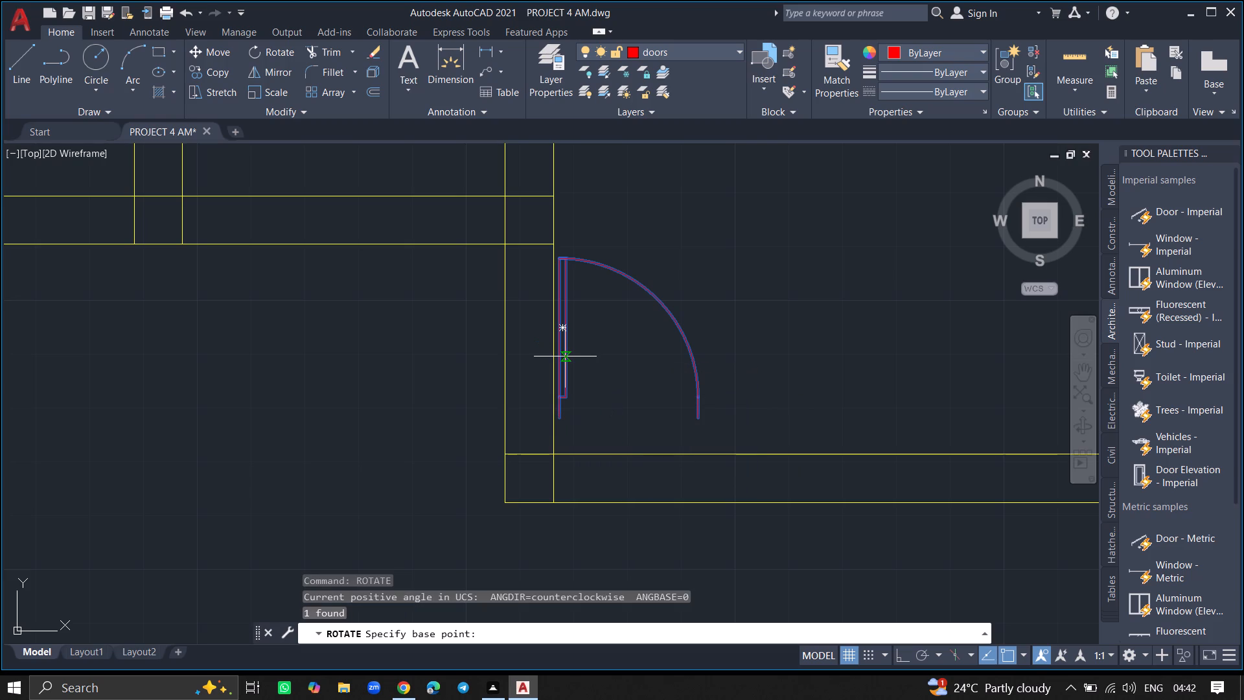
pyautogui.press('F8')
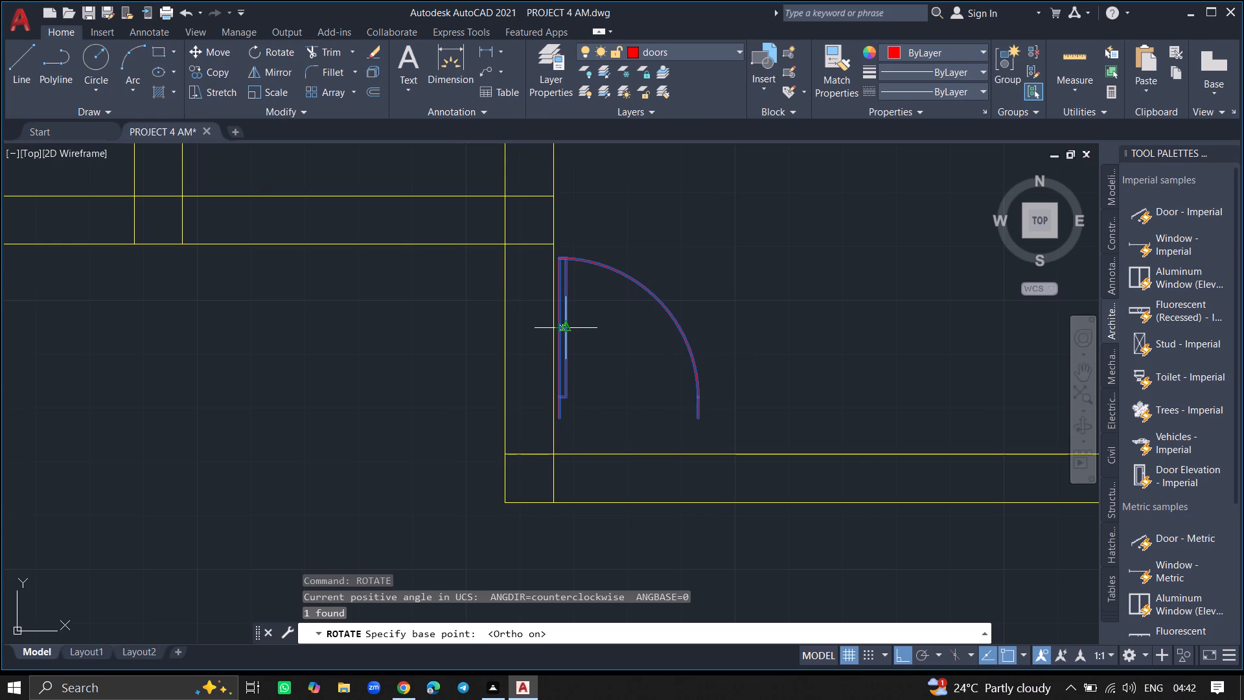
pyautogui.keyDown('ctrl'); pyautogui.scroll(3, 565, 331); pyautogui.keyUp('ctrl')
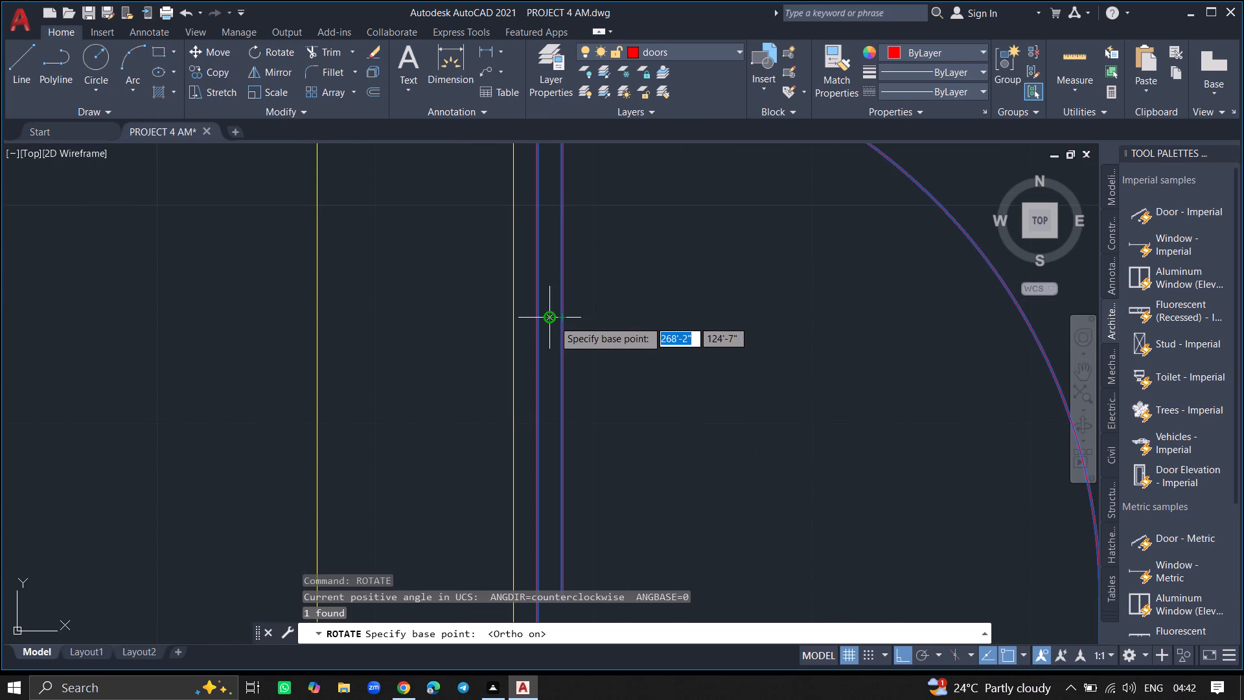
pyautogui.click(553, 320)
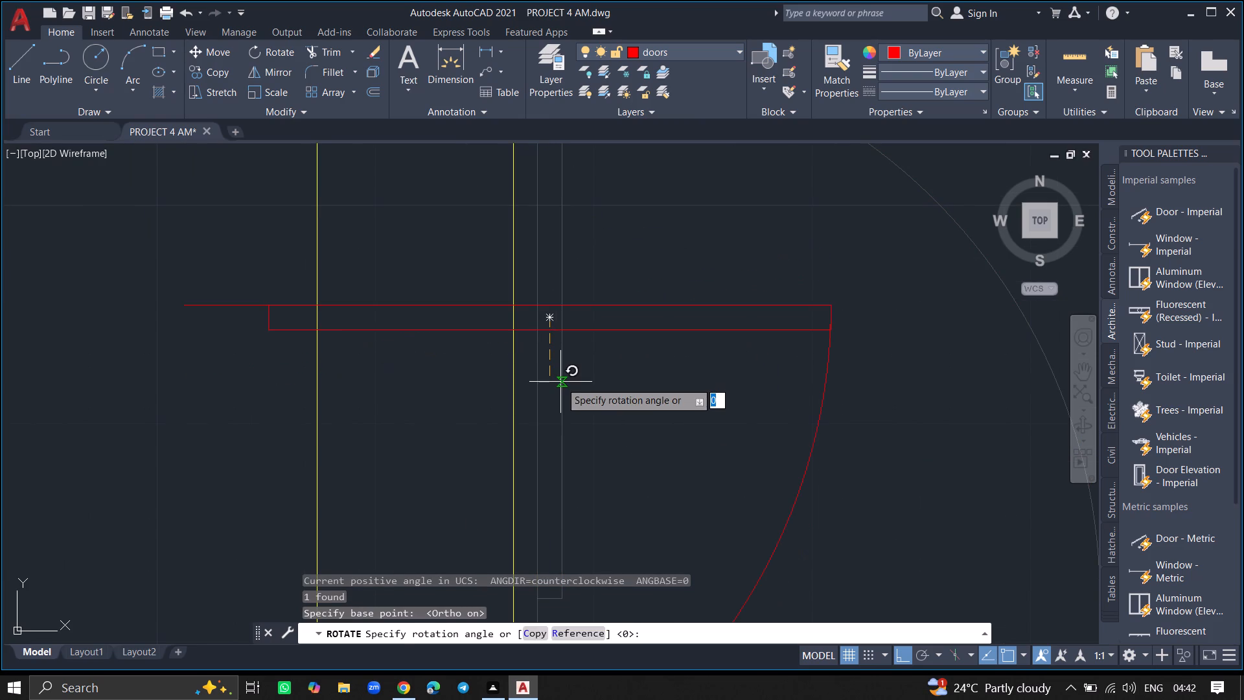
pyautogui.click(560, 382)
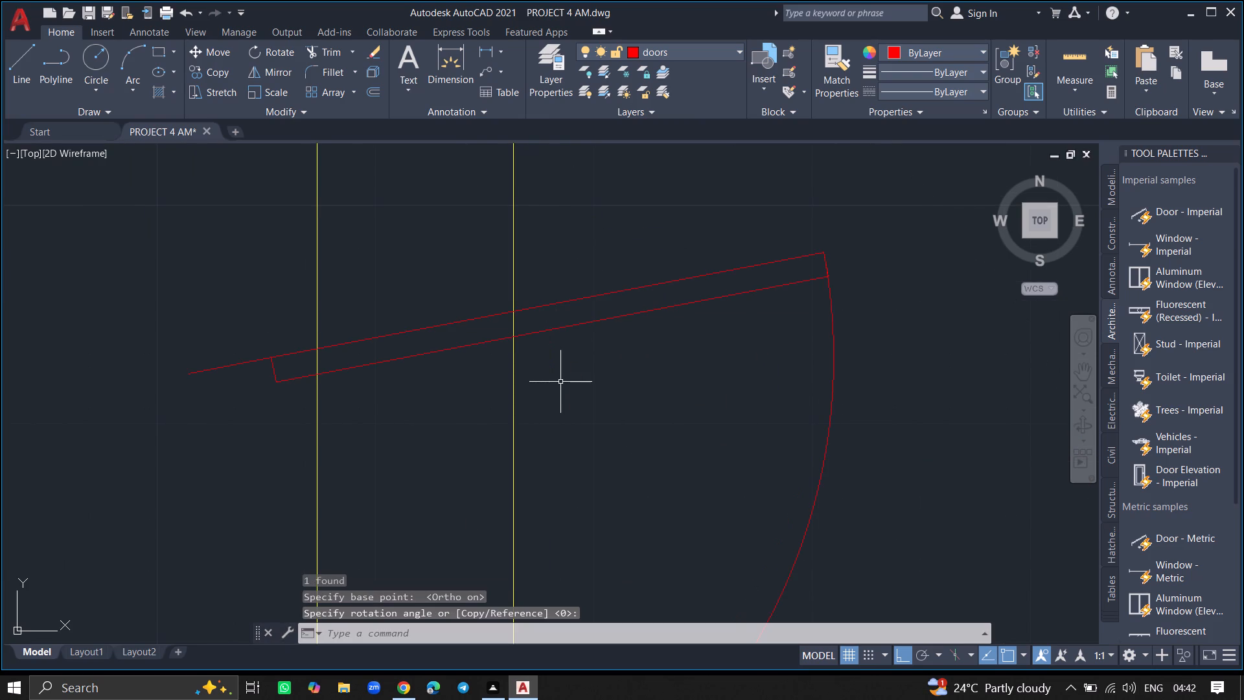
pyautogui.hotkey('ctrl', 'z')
# Rotate the copied door a quarter turn clockwise about the upper end of its leaf, with Ortho on.
pyautogui.keyDown('ctrl'); pyautogui.scroll(-2, 560, 382); pyautogui.keyUp('ctrl')
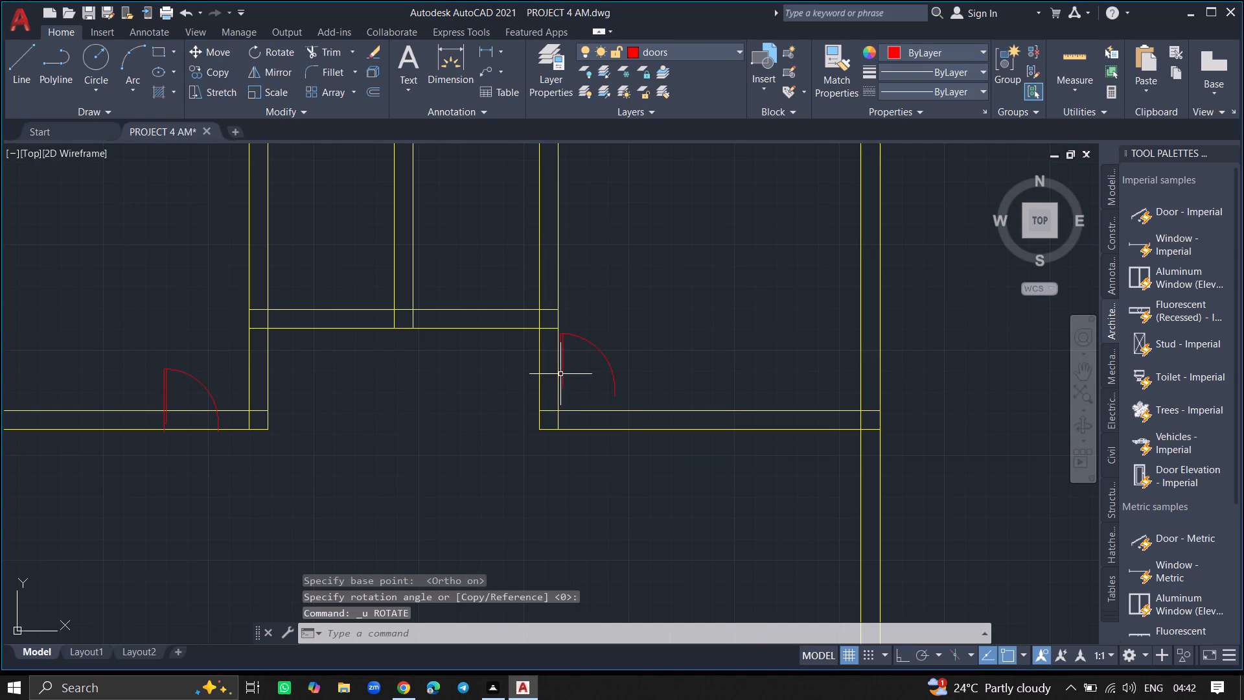
pyautogui.keyDown('ctrl'); pyautogui.scroll(2, 571, 340); pyautogui.keyUp('ctrl')
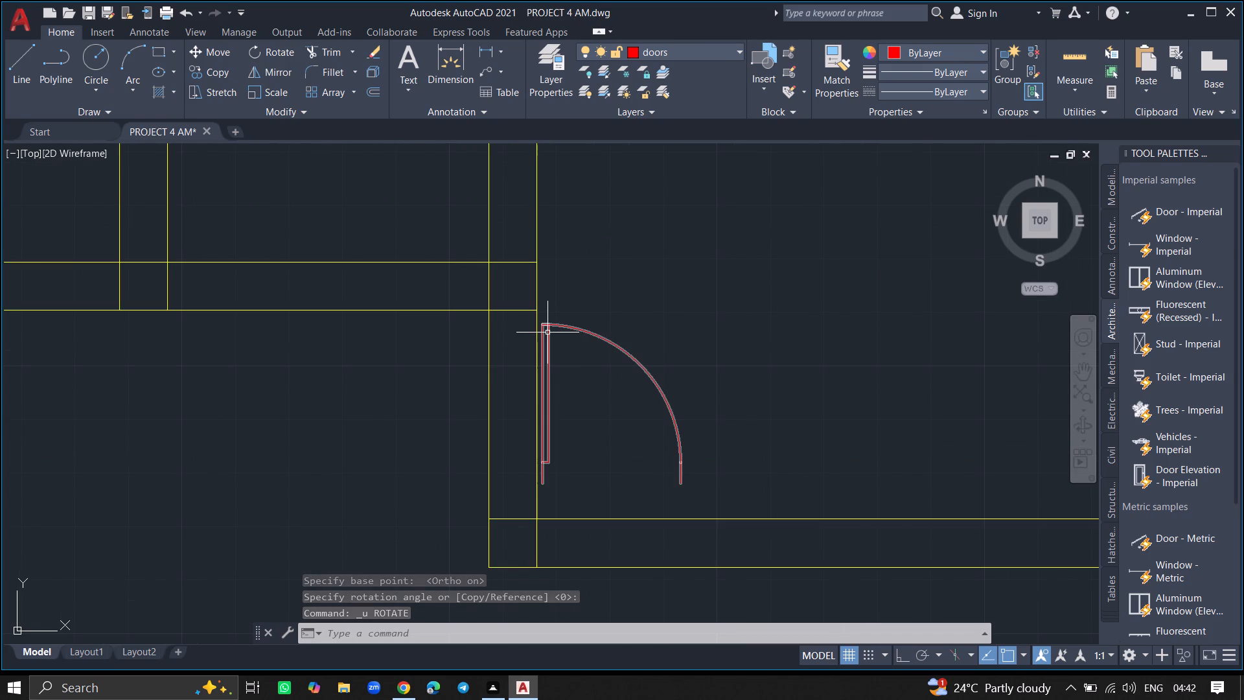
pyautogui.click(547, 332)
pyautogui.write('RO')
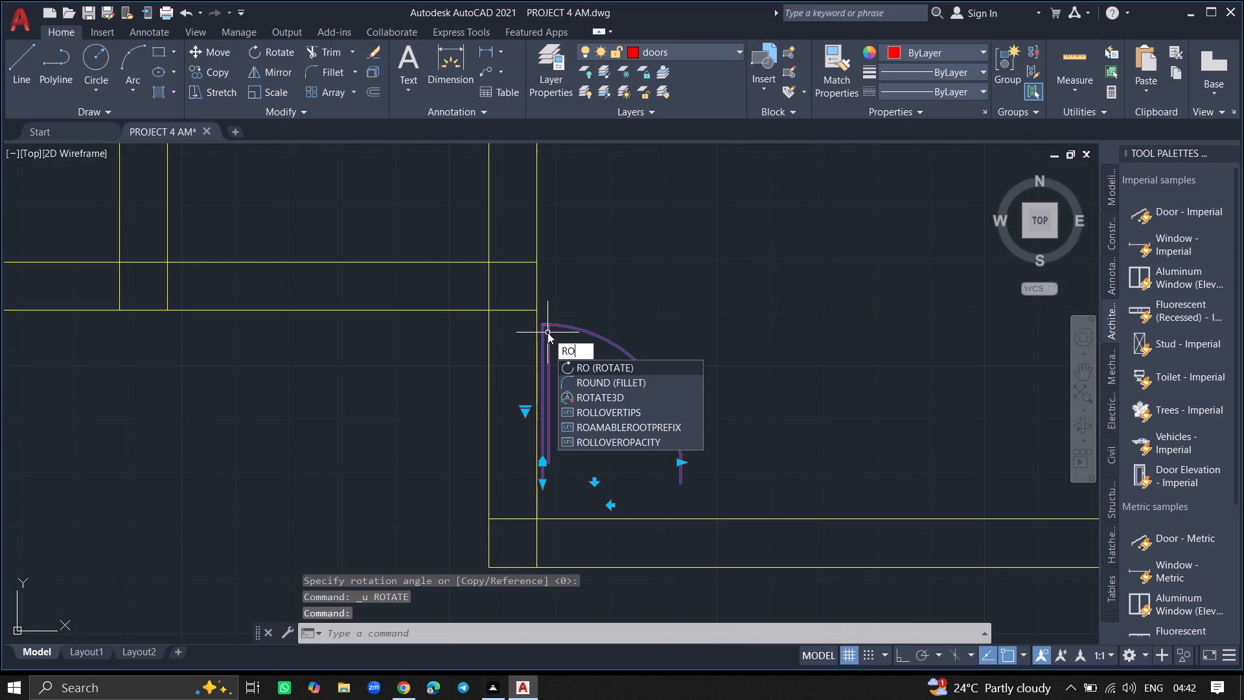
pyautogui.write('TATE')
pyautogui.press('Return')
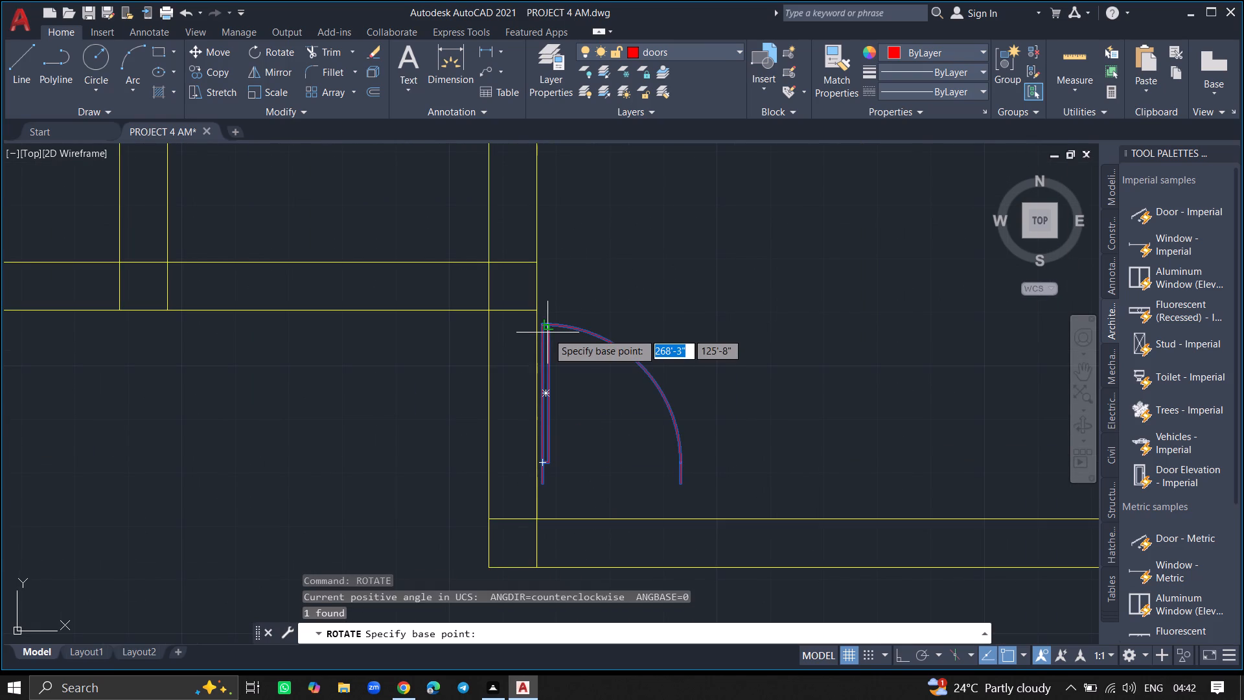
pyautogui.click(543, 320)
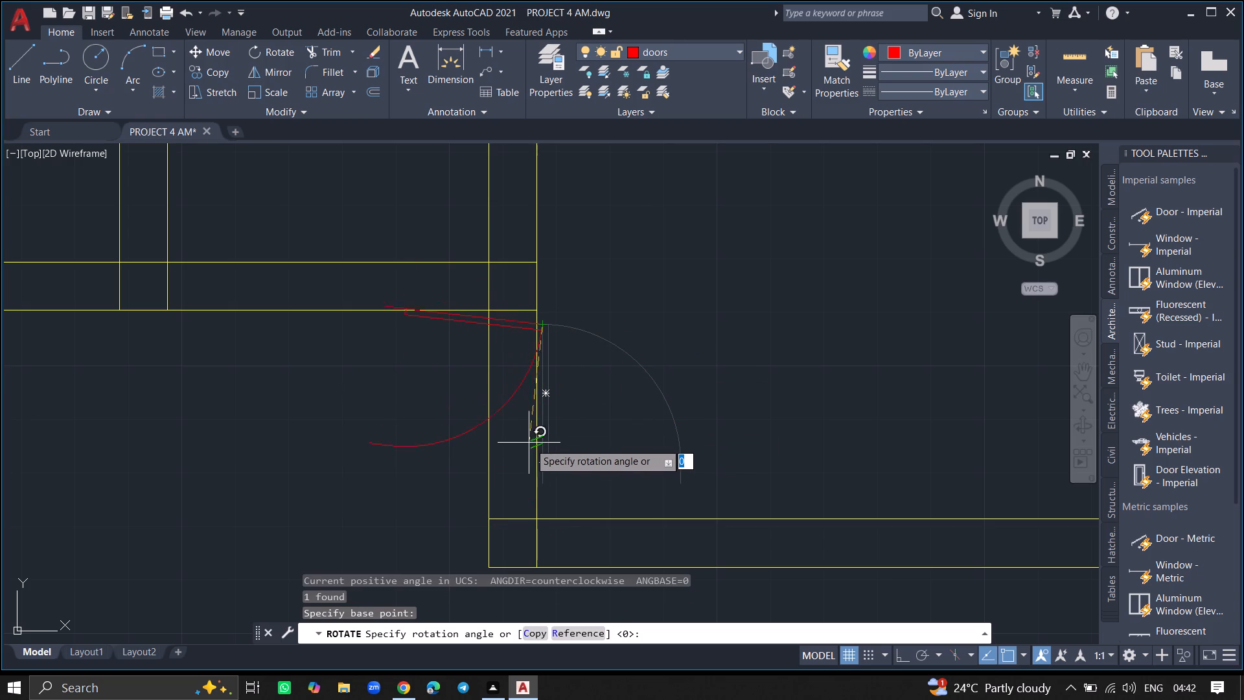
pyautogui.press('F8')
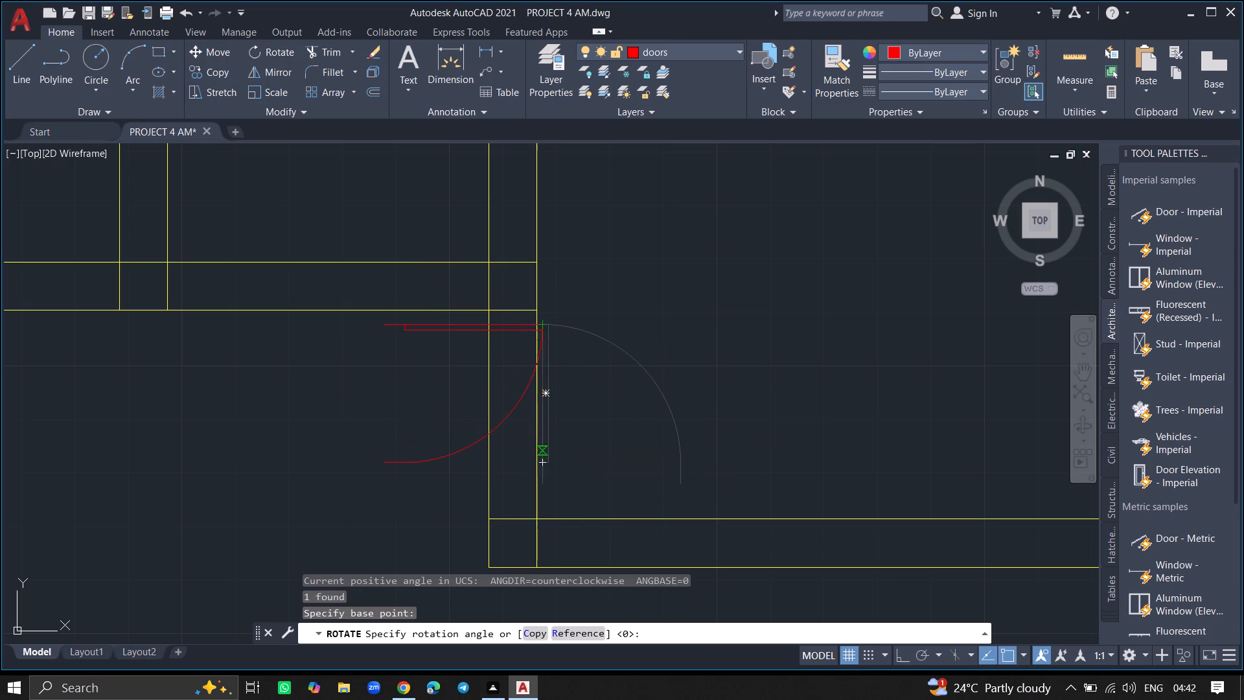
pyautogui.click(543, 451)
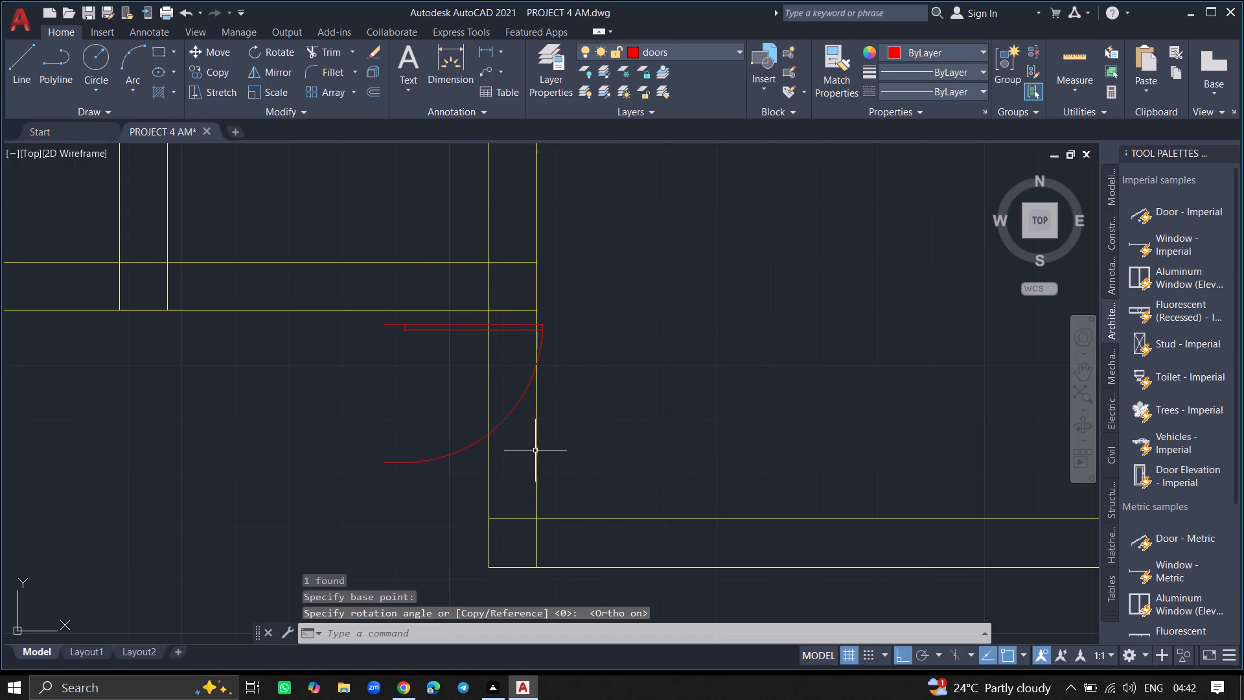
# Move the rotated door, with Ortho off, about 1'-3" across and slightly down so it sits in the upper-right room's left wall.
pyautogui.click(503, 425)
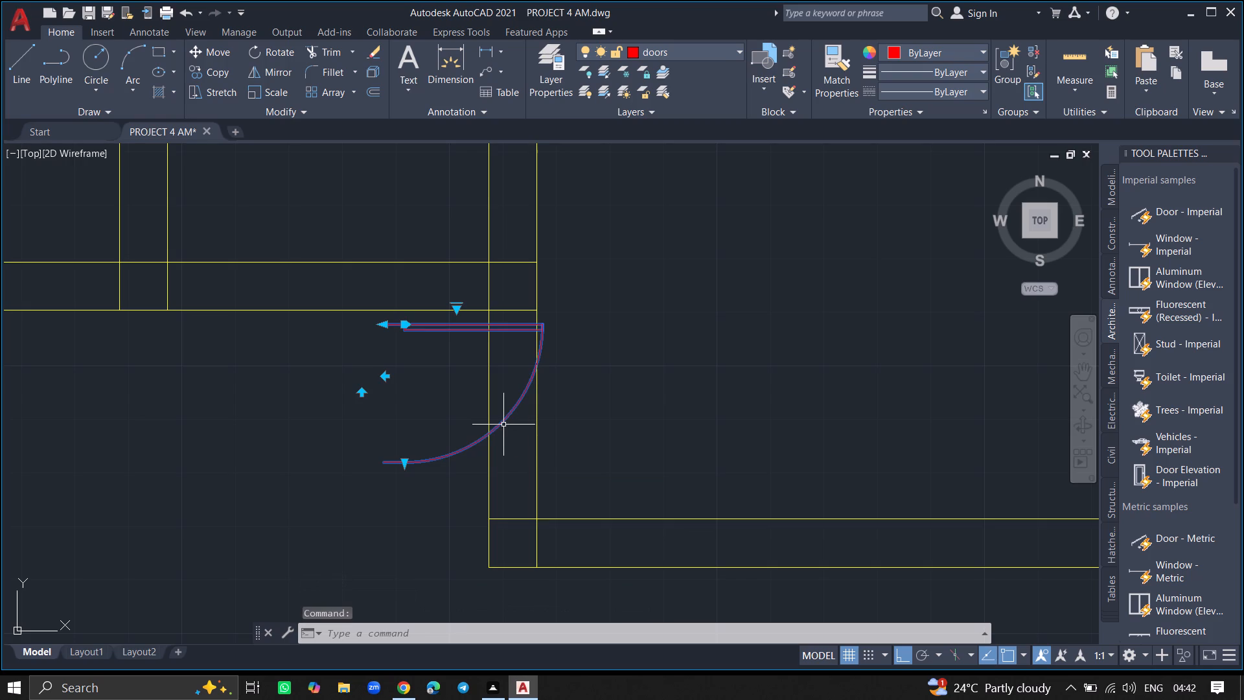
pyautogui.write('MO')
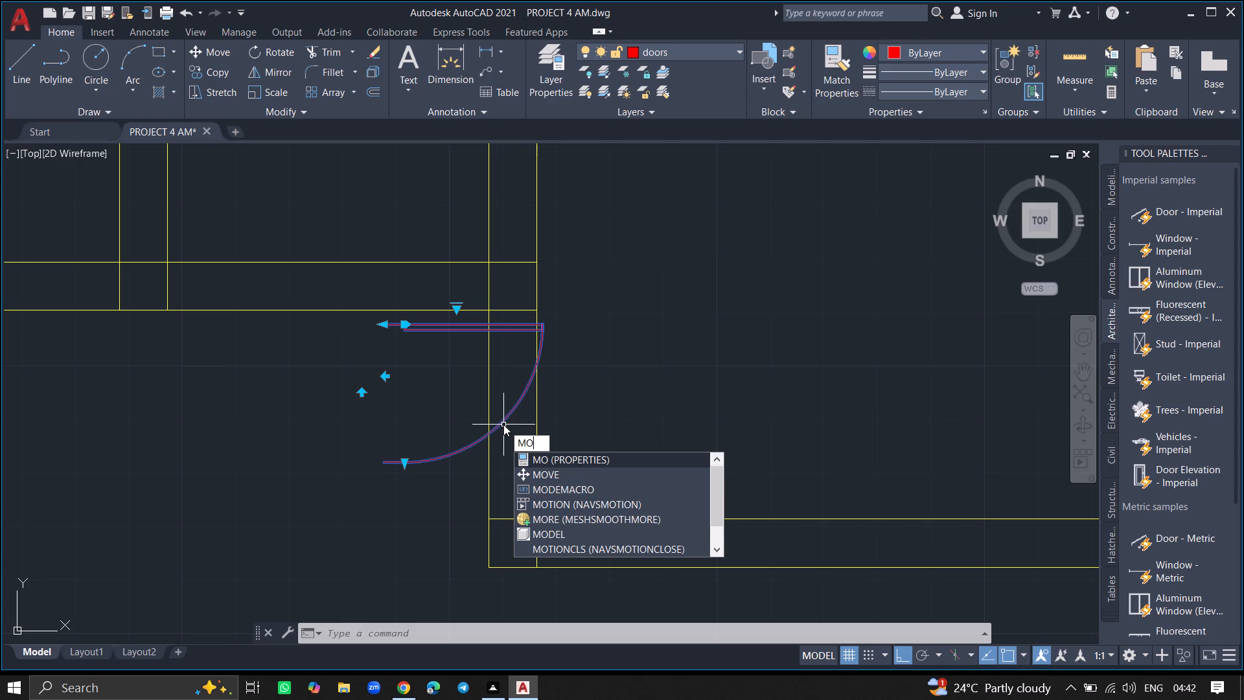
pyautogui.click(535, 470)
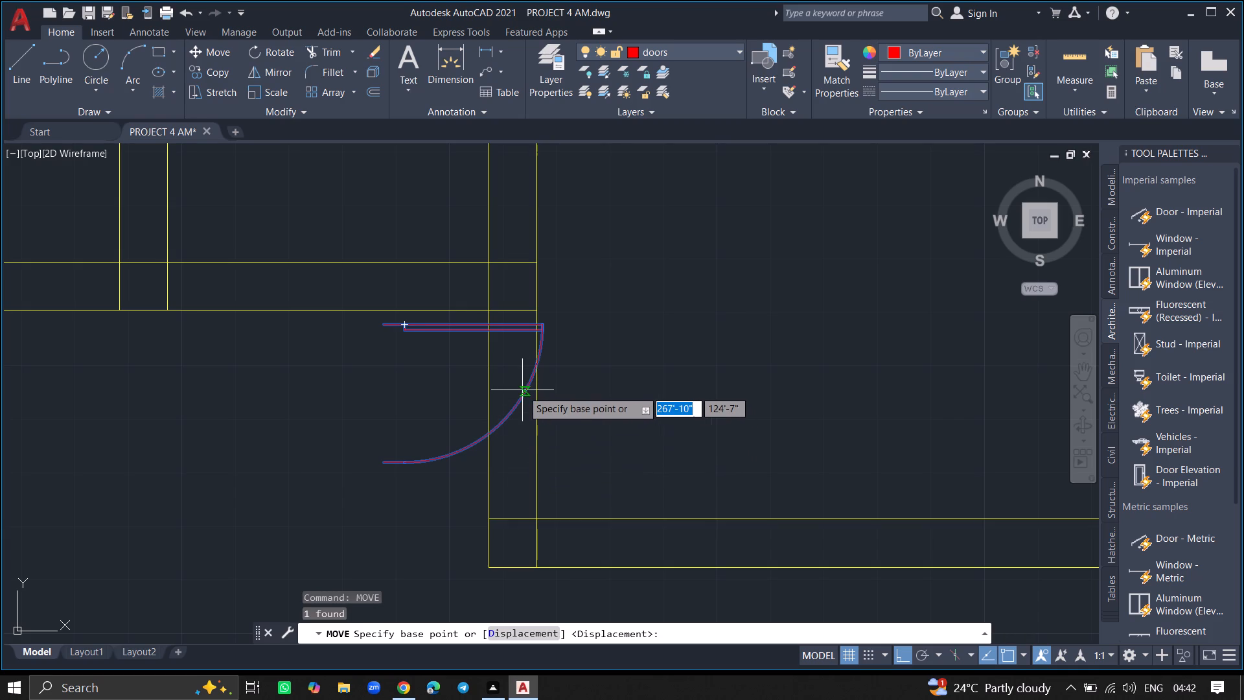
pyautogui.click(522, 390)
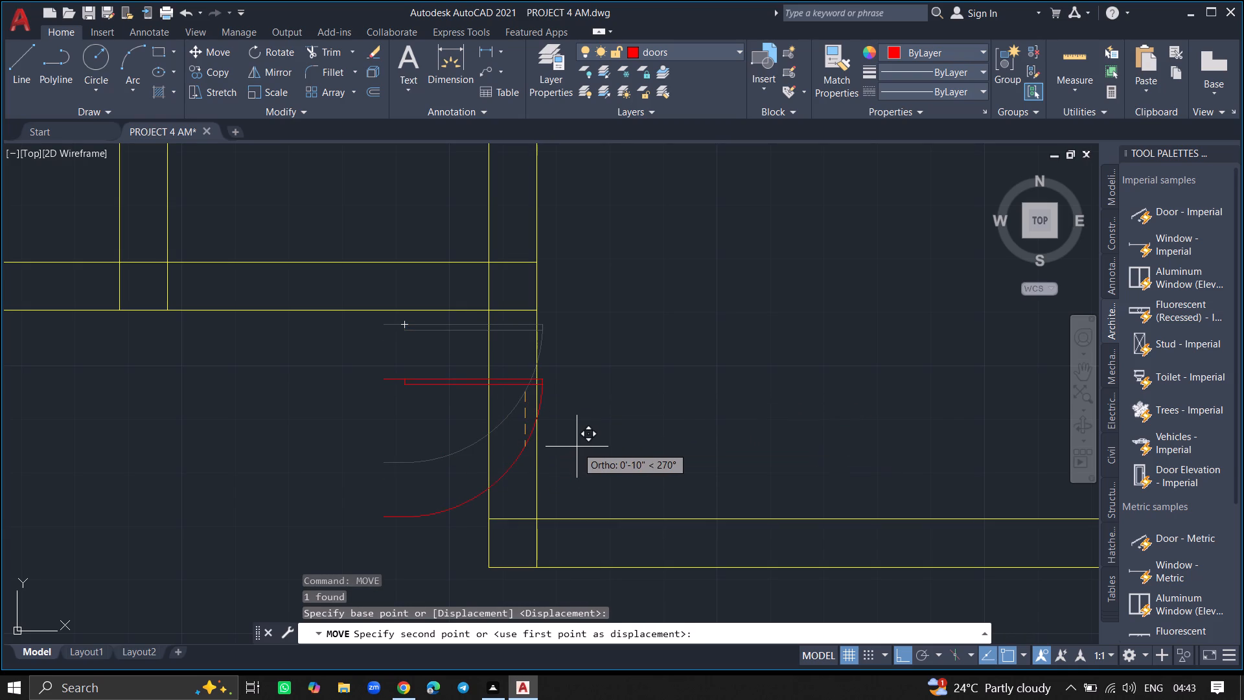
pyautogui.press('F8')
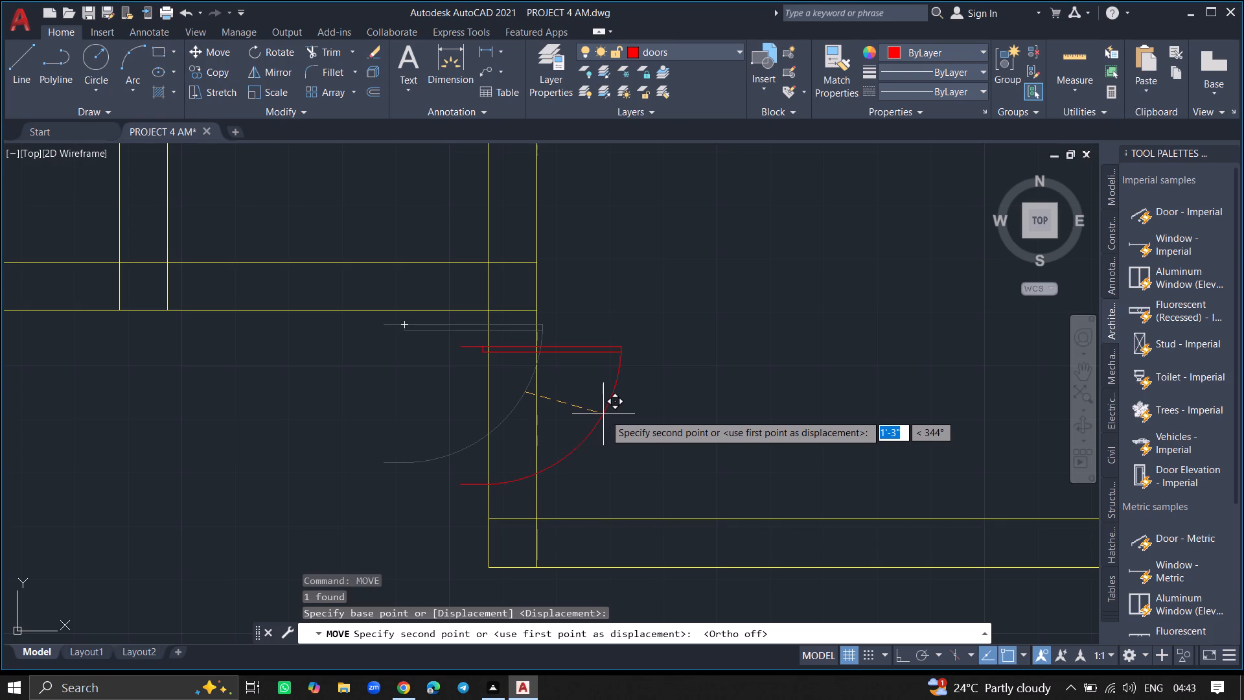
pyautogui.click(608, 415)
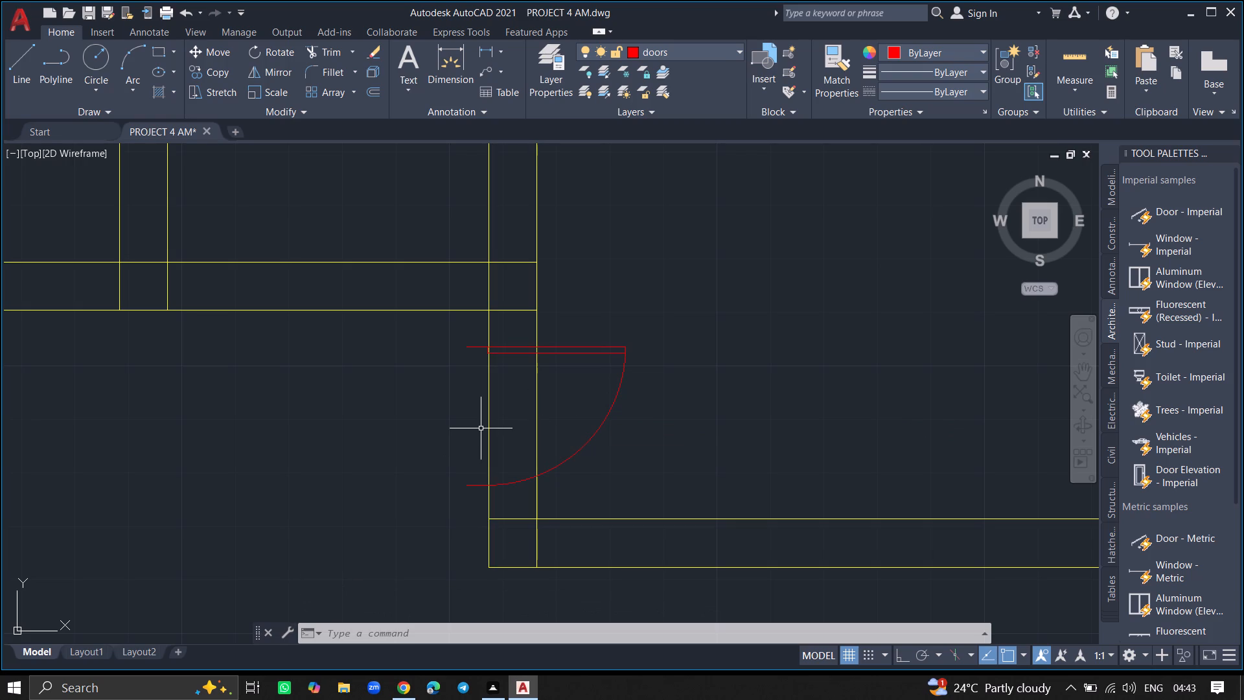
# Trim both lines of the upper-right room's left wall across the door opening, including the short pieces inside the door leaf.
pyautogui.write('TR')
pyautogui.write('IM')
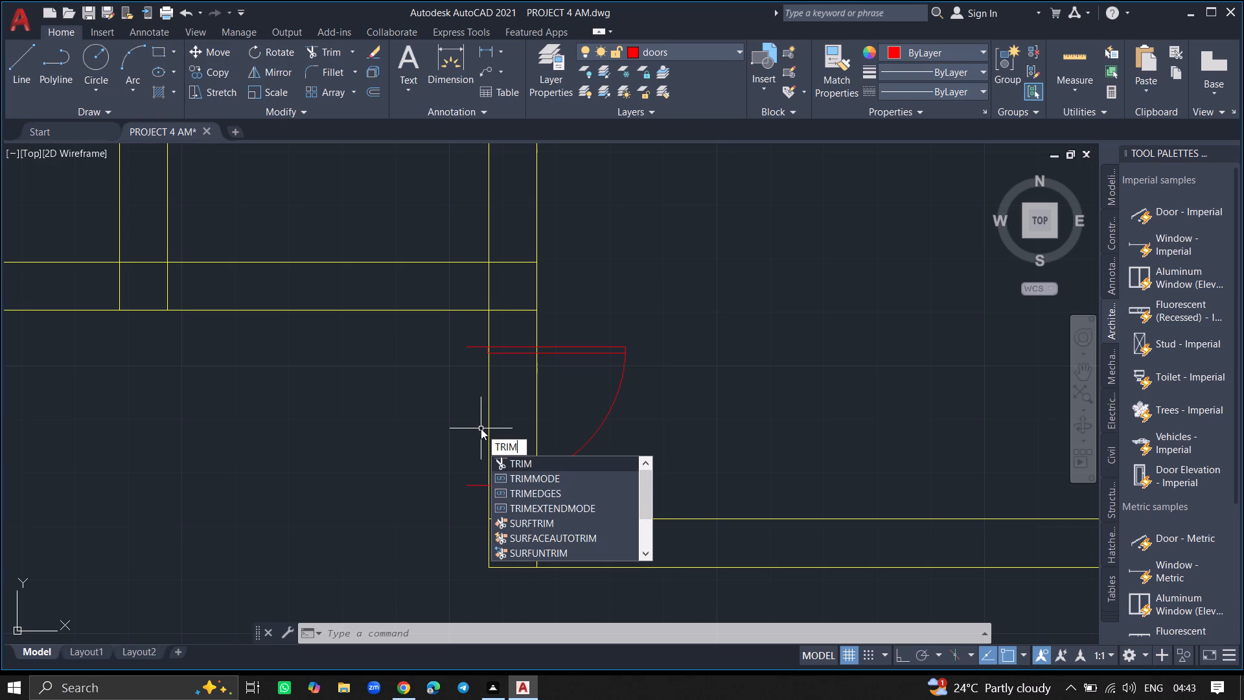
pyautogui.press('Return')
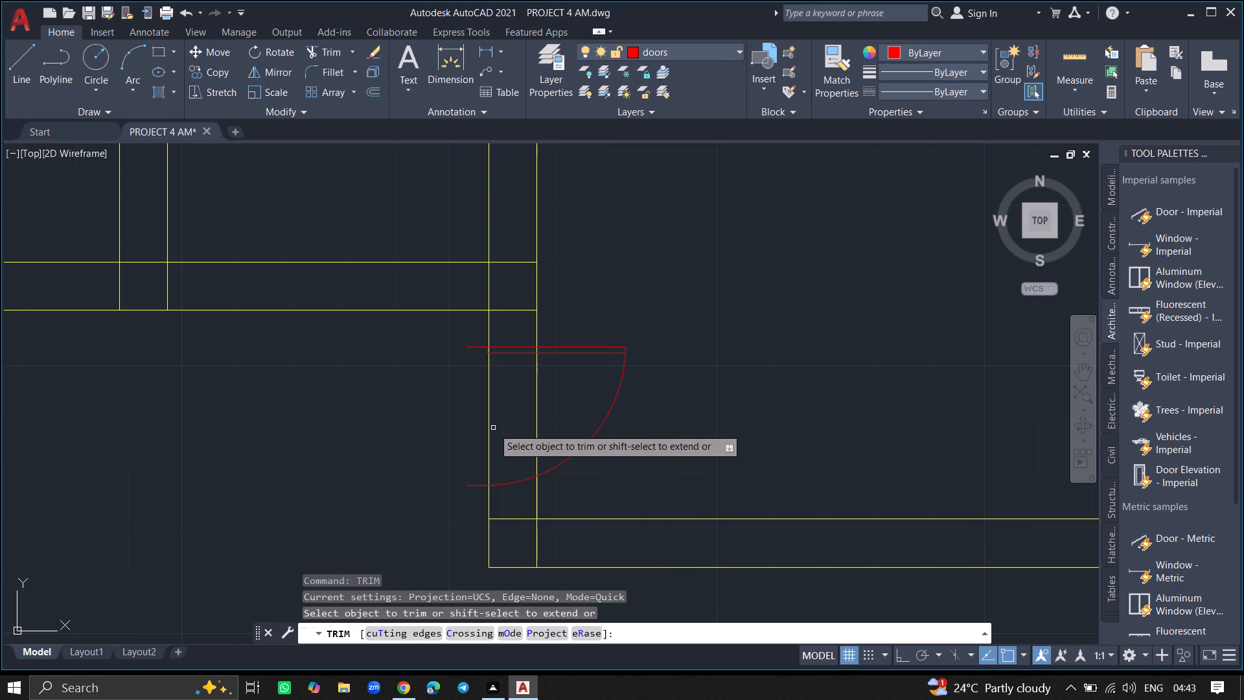
pyautogui.click(489, 428)
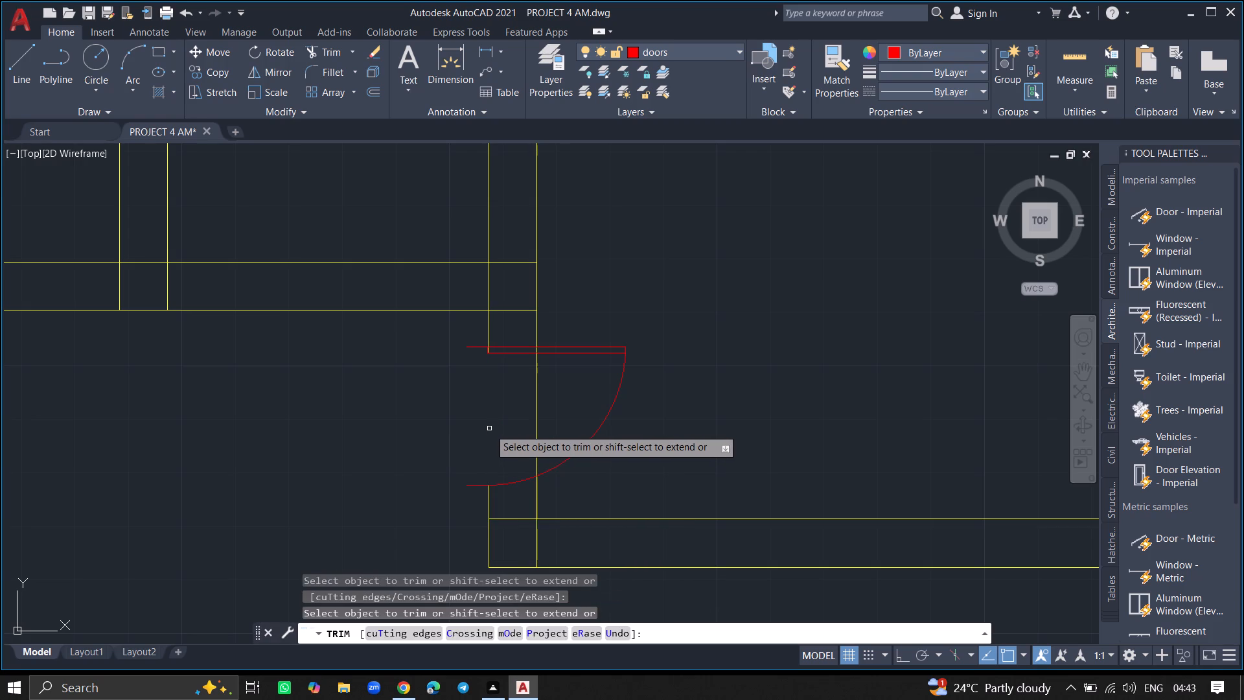
pyautogui.click(536, 422)
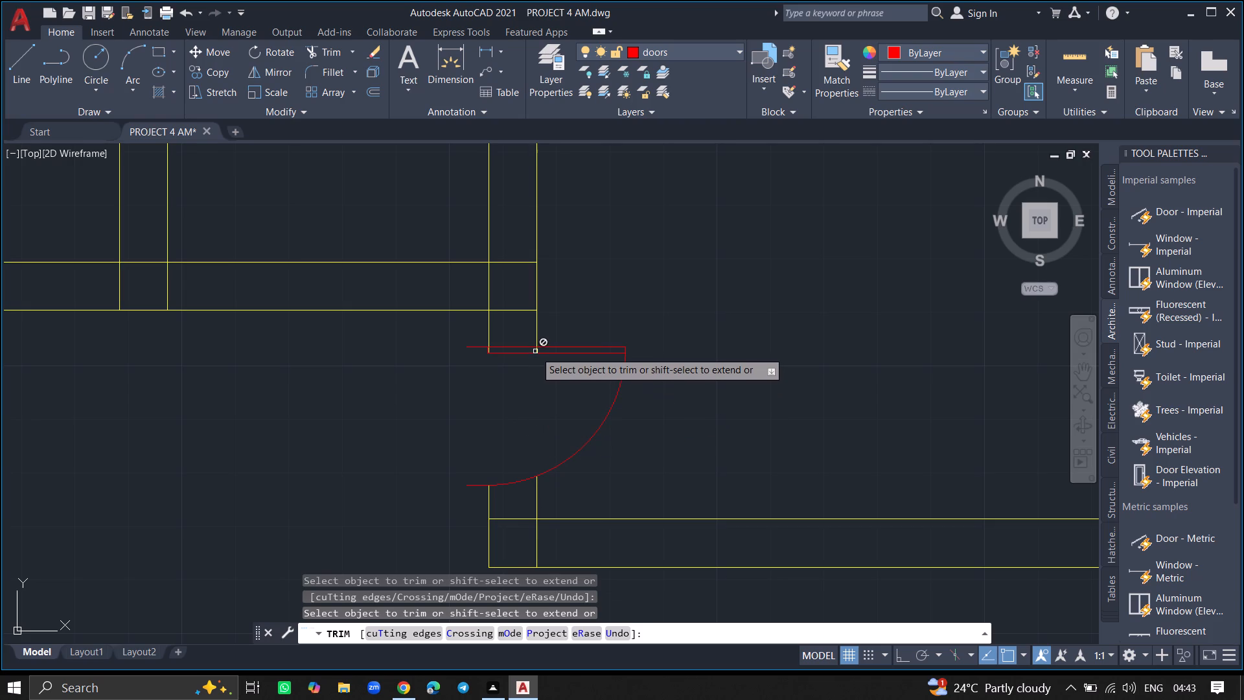
pyautogui.keyDown('ctrl'); pyautogui.scroll(6, 535, 351); pyautogui.keyUp('ctrl')
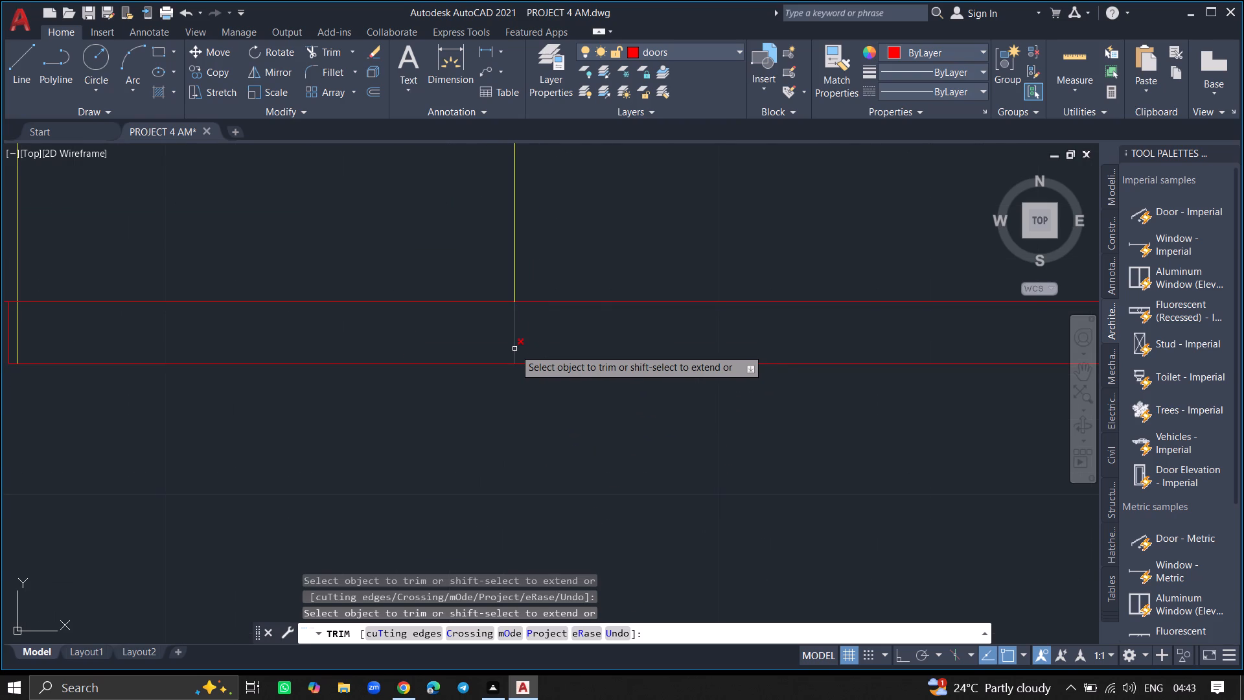
pyautogui.click(512, 349)
pyautogui.keyDown('ctrl'); pyautogui.scroll(-1, 492, 397); pyautogui.keyUp('ctrl')
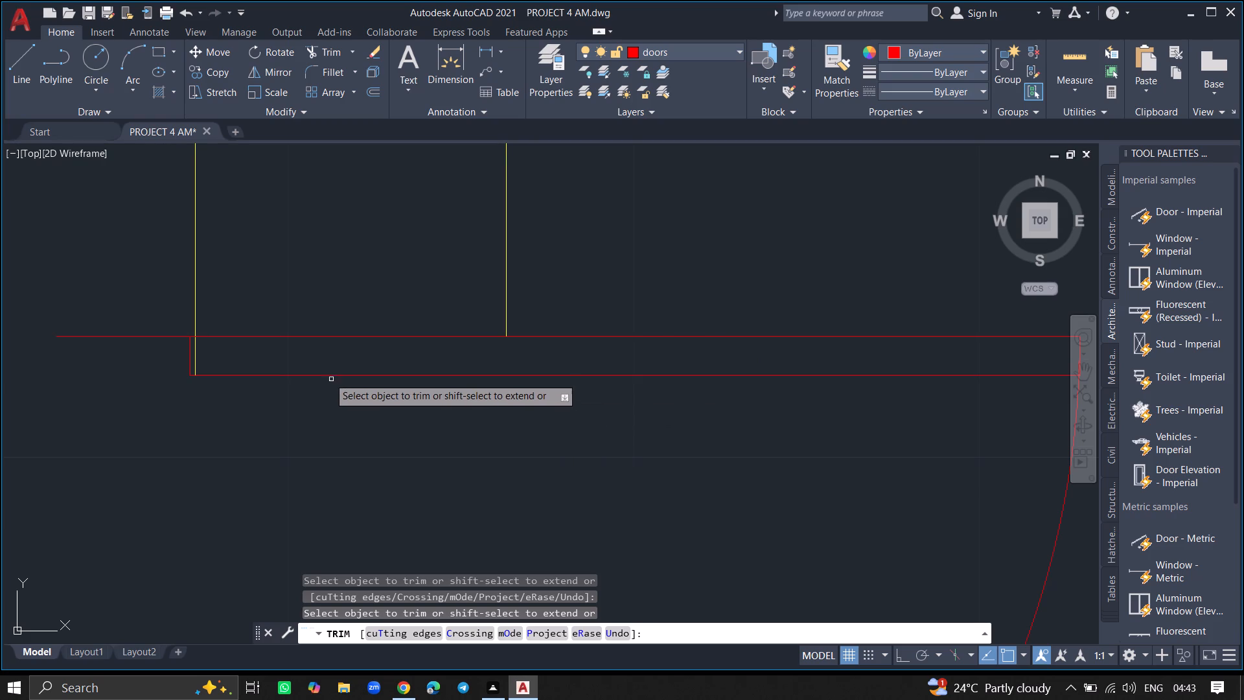
pyautogui.click(194, 366)
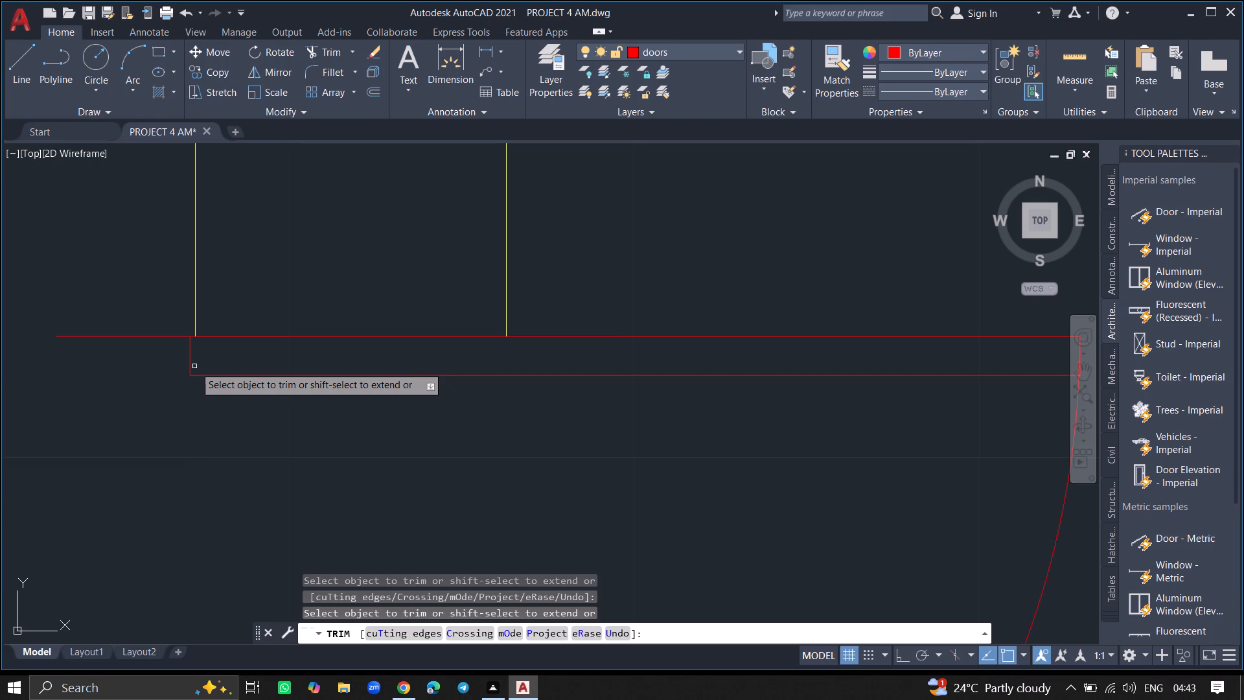
# Trim both lines of the upper-left room's bottom wall between the door's leaf and its swing arc.
pyautogui.keyDown('ctrl'); pyautogui.scroll(-3, 195, 391); pyautogui.keyUp('ctrl')
pyautogui.keyDown('ctrl'); pyautogui.scroll(-2, 135, 437); pyautogui.keyUp('ctrl')
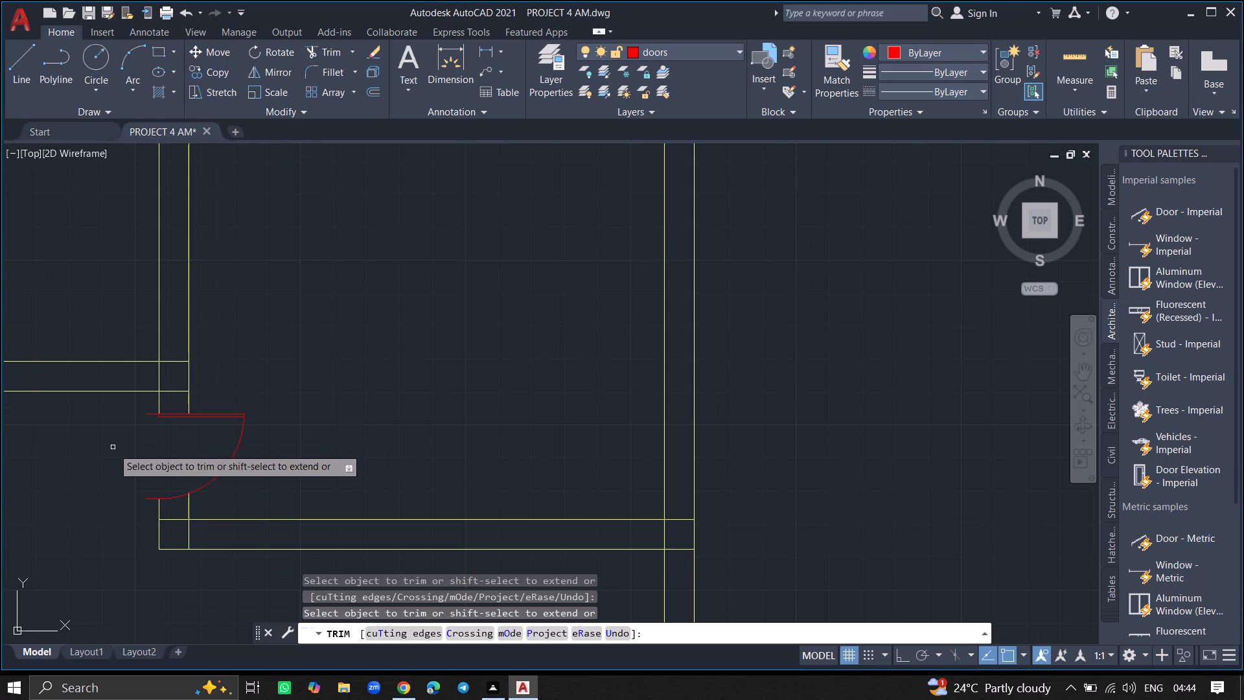
pyautogui.keyDown('ctrl'); pyautogui.scroll(-2, 112, 449); pyautogui.keyUp('ctrl')
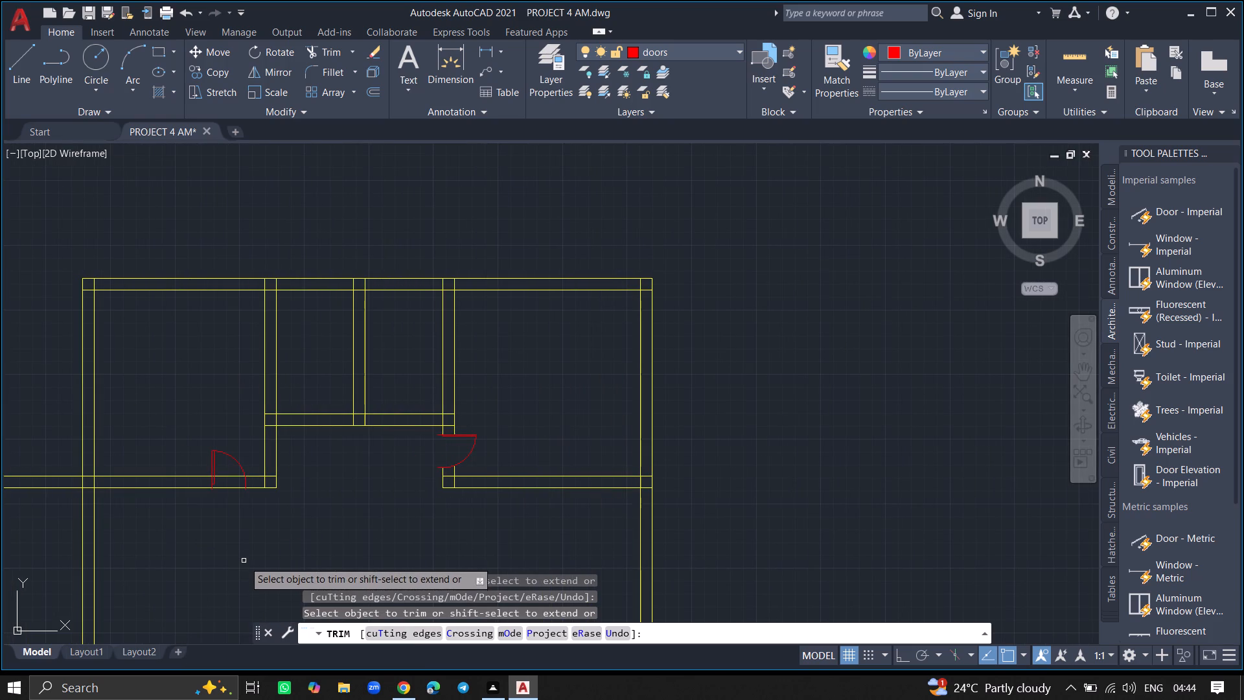
pyautogui.click(232, 489)
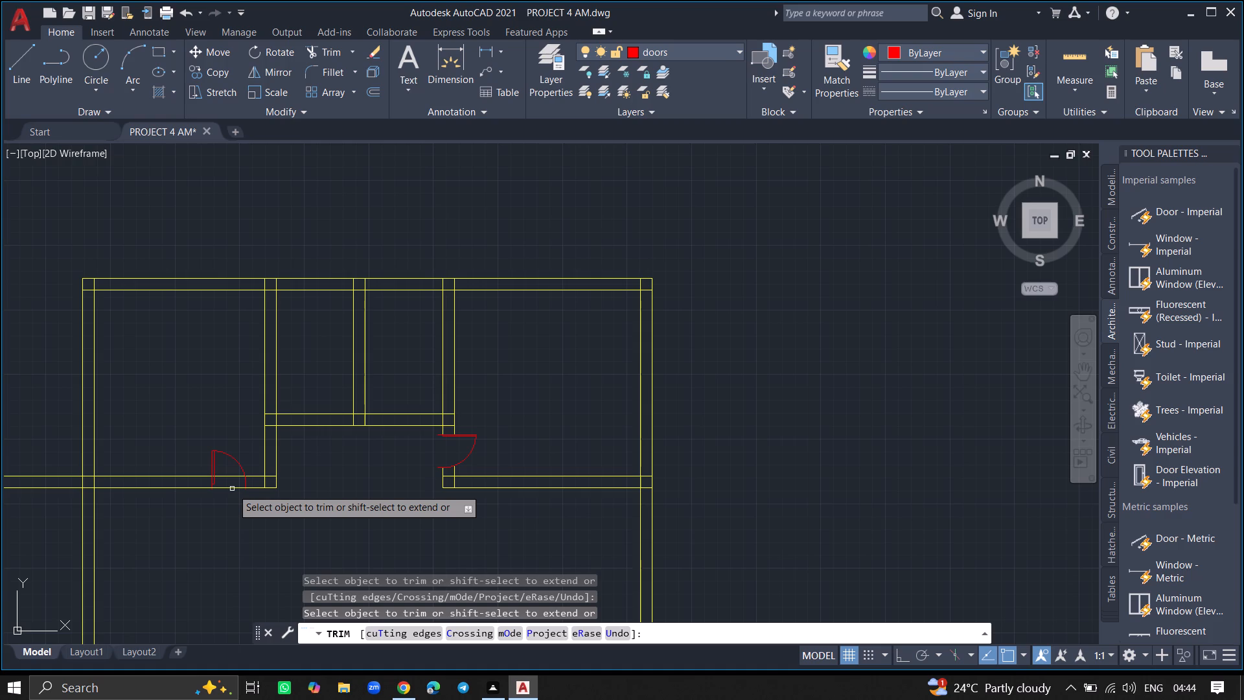
pyautogui.keyDown('ctrl'); pyautogui.scroll(3, 232, 489); pyautogui.keyUp('ctrl')
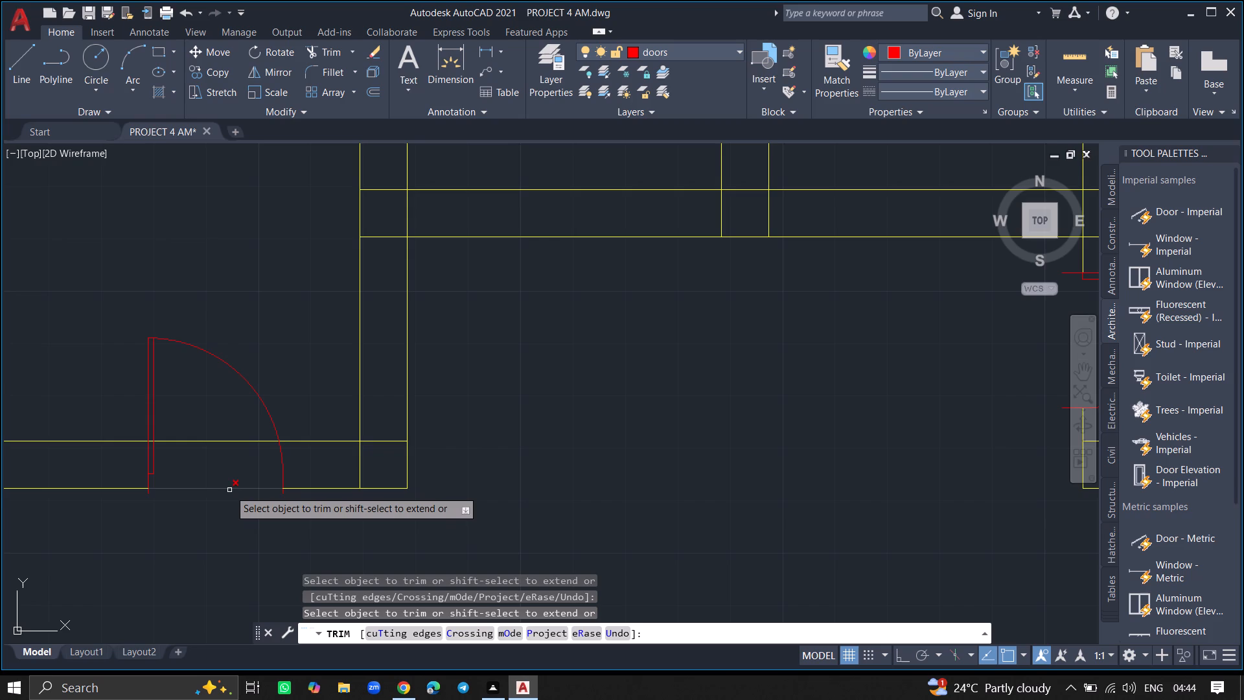
pyautogui.click(229, 490)
pyautogui.click(225, 439)
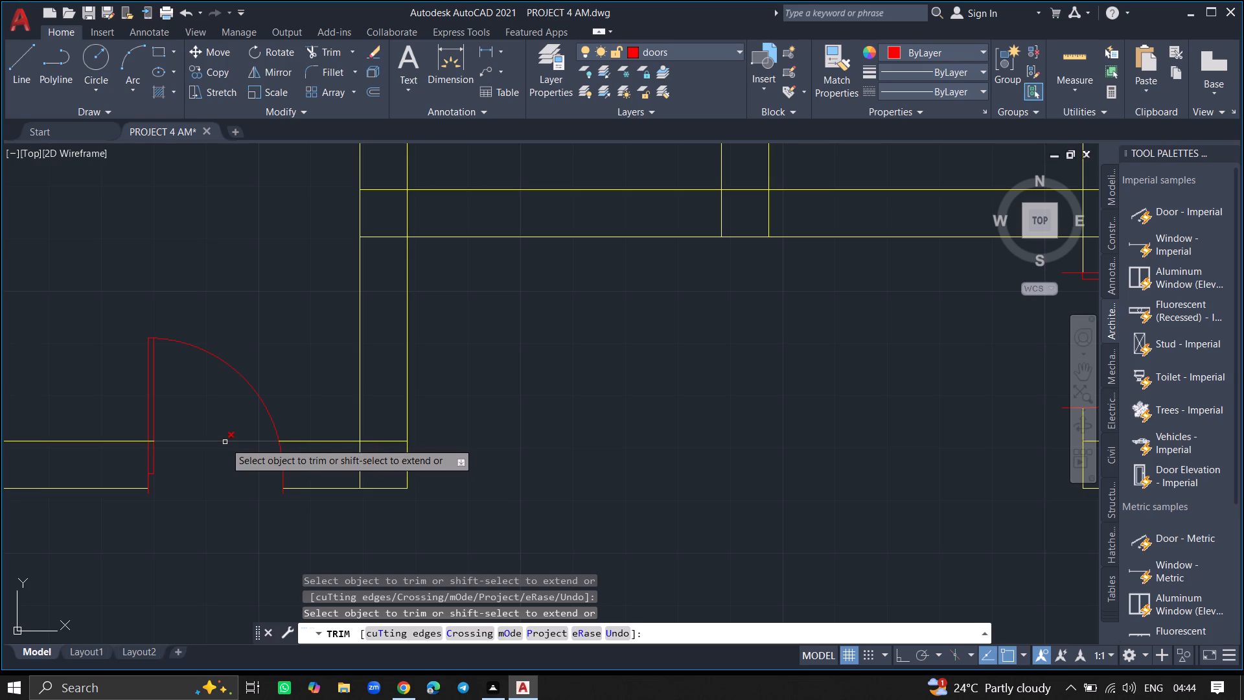
pyautogui.click(225, 442)
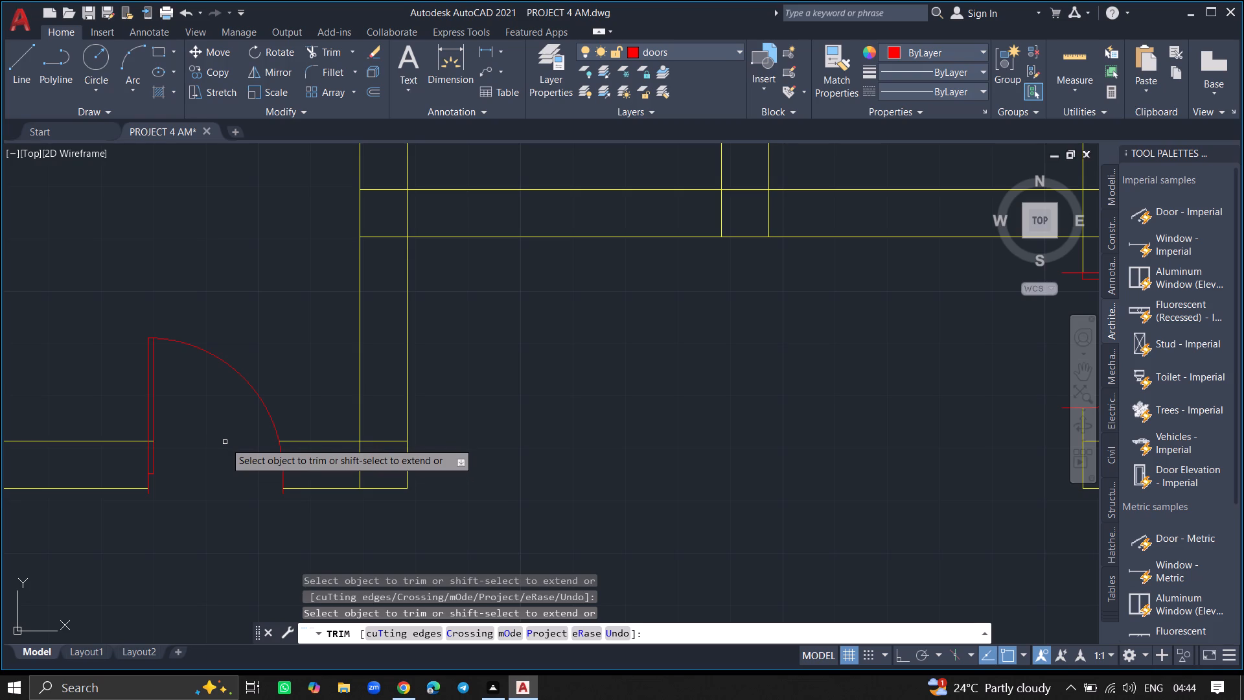
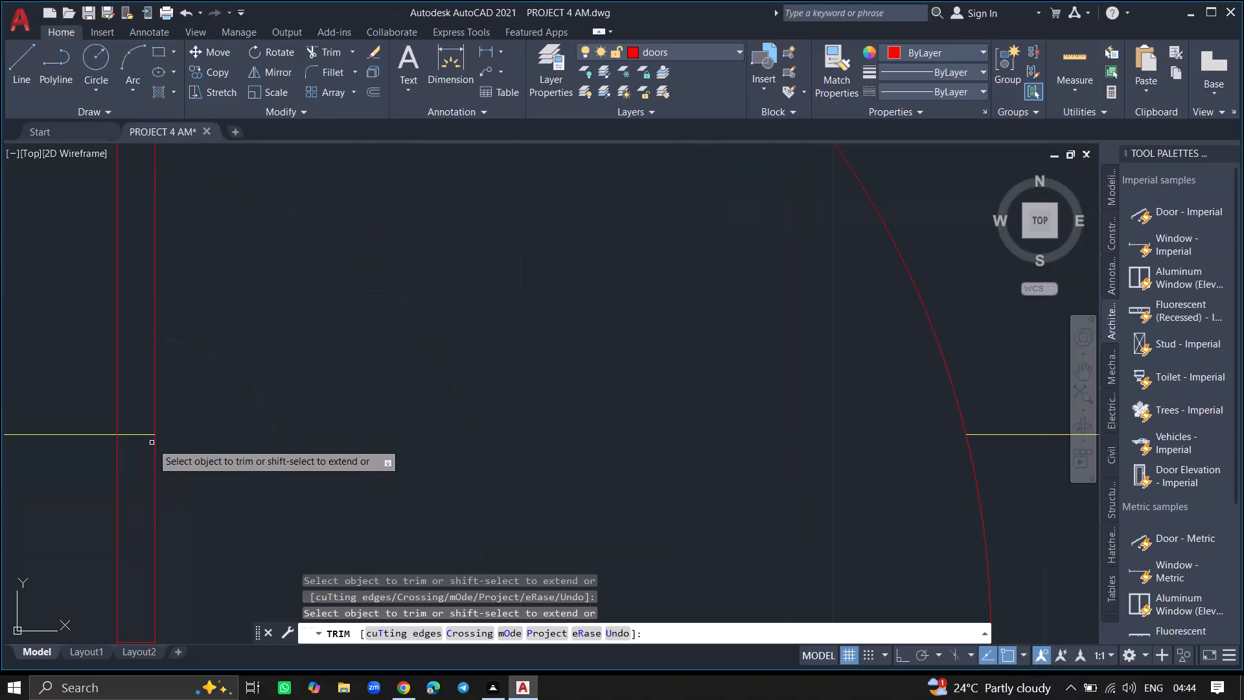
# Trim the short piece of the bottom wall's upper line left inside the upper-left room's door leaf, and finish trimming.
pyautogui.click(148, 434)
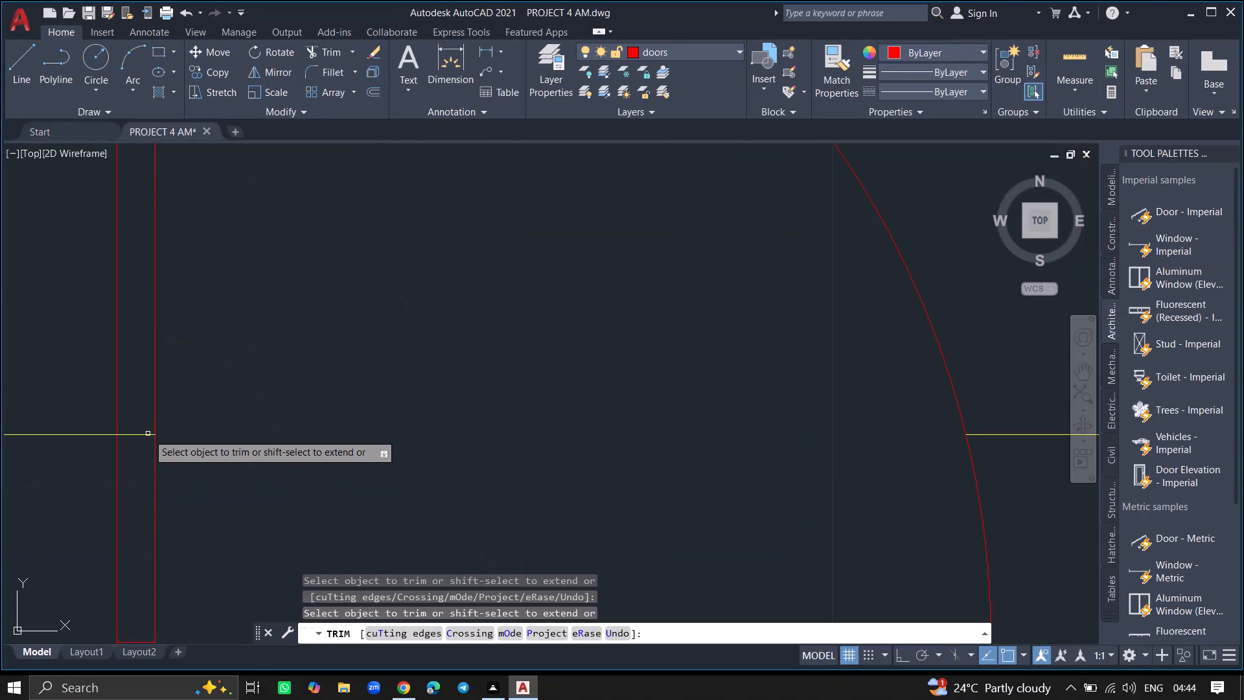
pyautogui.click(147, 434)
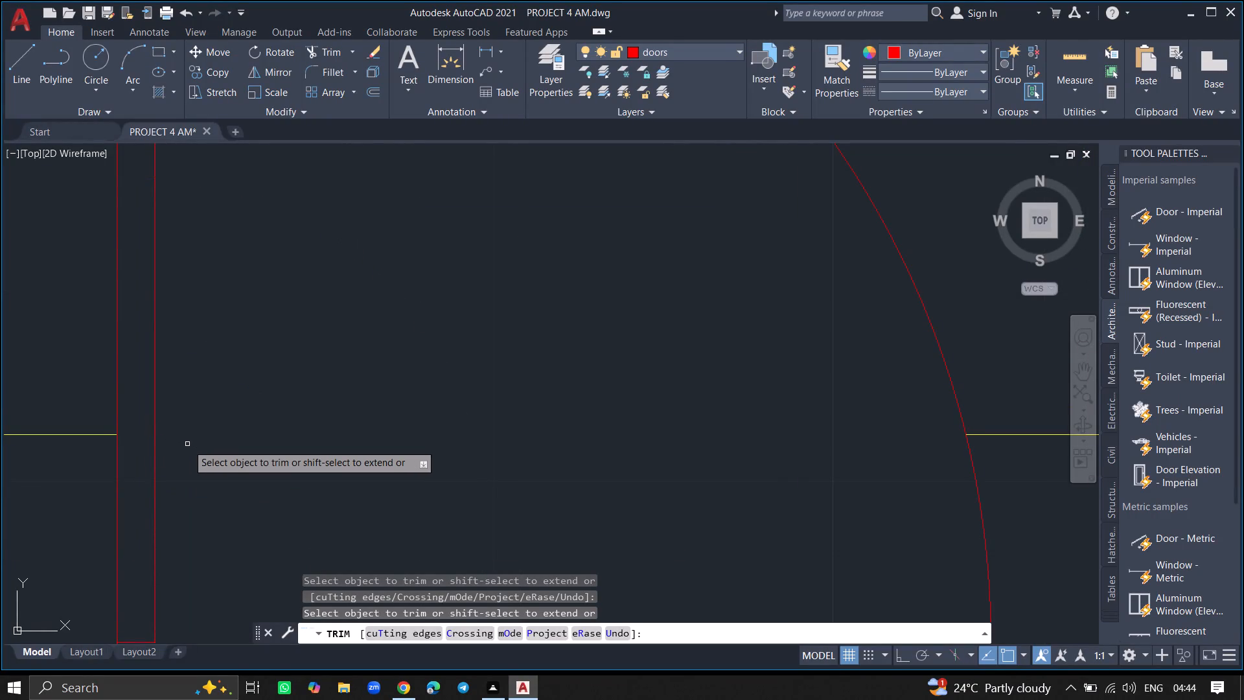
pyautogui.keyDown('ctrl'); pyautogui.scroll(-4, 187, 444); pyautogui.keyUp('ctrl')
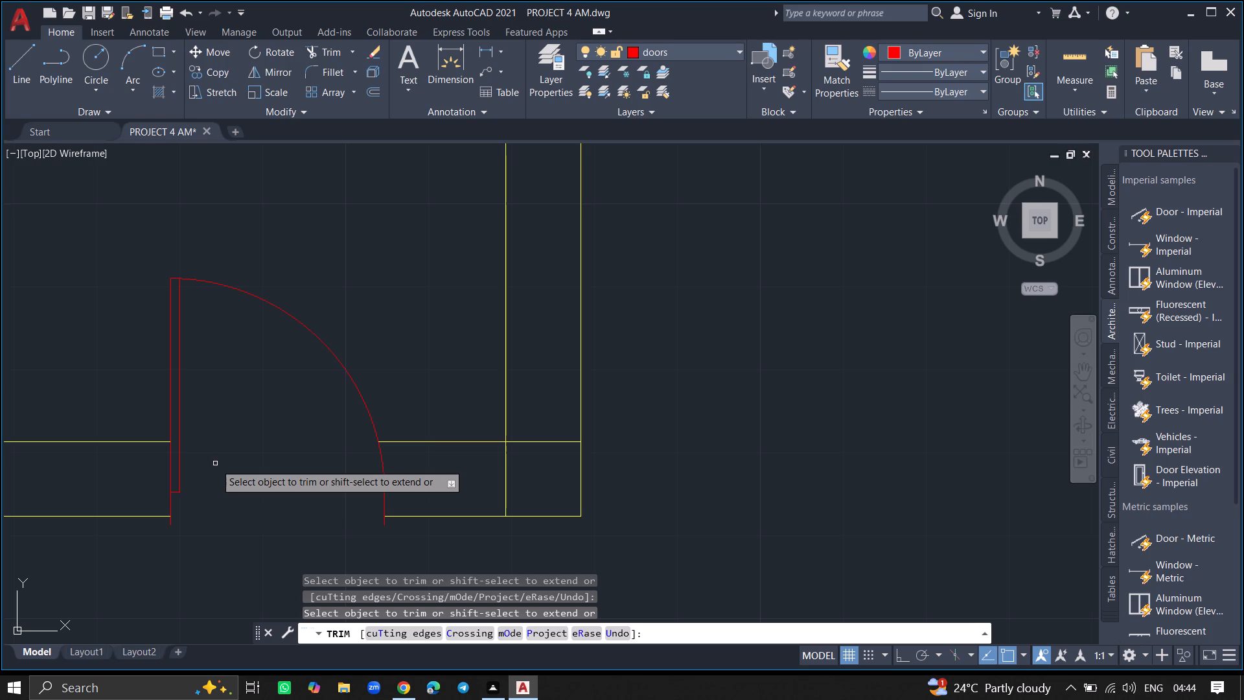
pyautogui.press('Return')
# Copy the upper-left room's door straight down into the middle room, just above that room's bottom wall.
pyautogui.keyDown('ctrl'); pyautogui.scroll(-2, 215, 463); pyautogui.keyUp('ctrl')
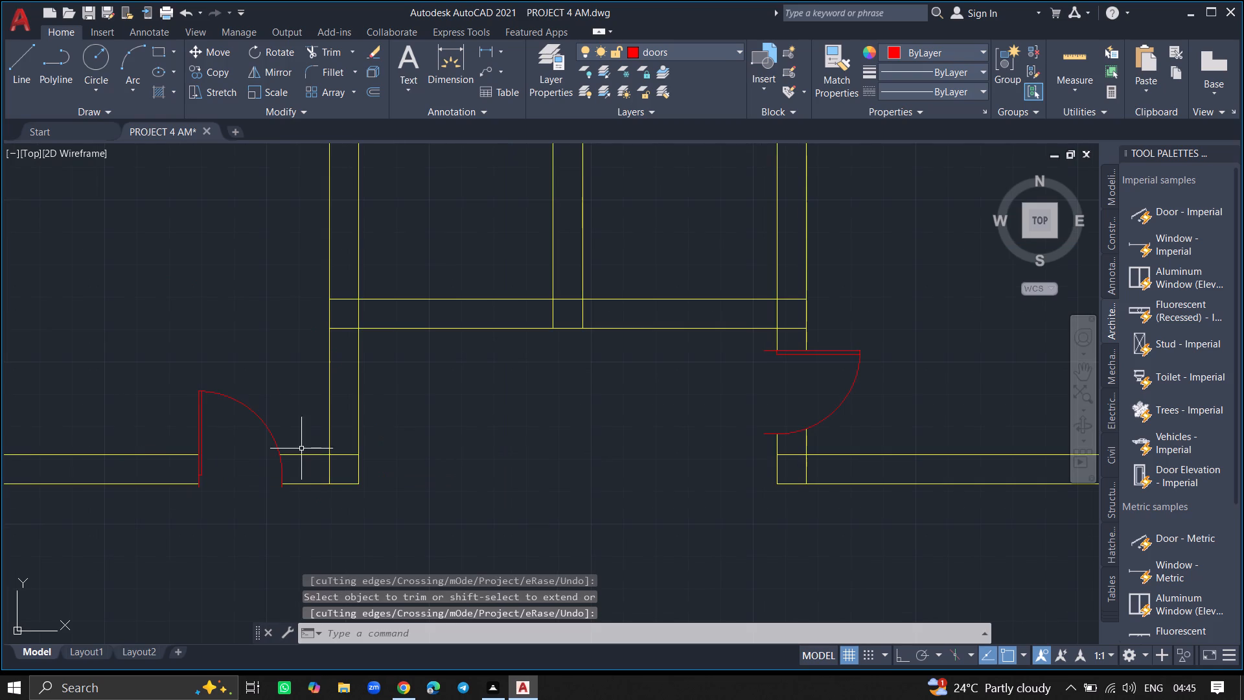
pyautogui.keyDown('ctrl'); pyautogui.scroll(-3, 404, 417); pyautogui.keyUp('ctrl')
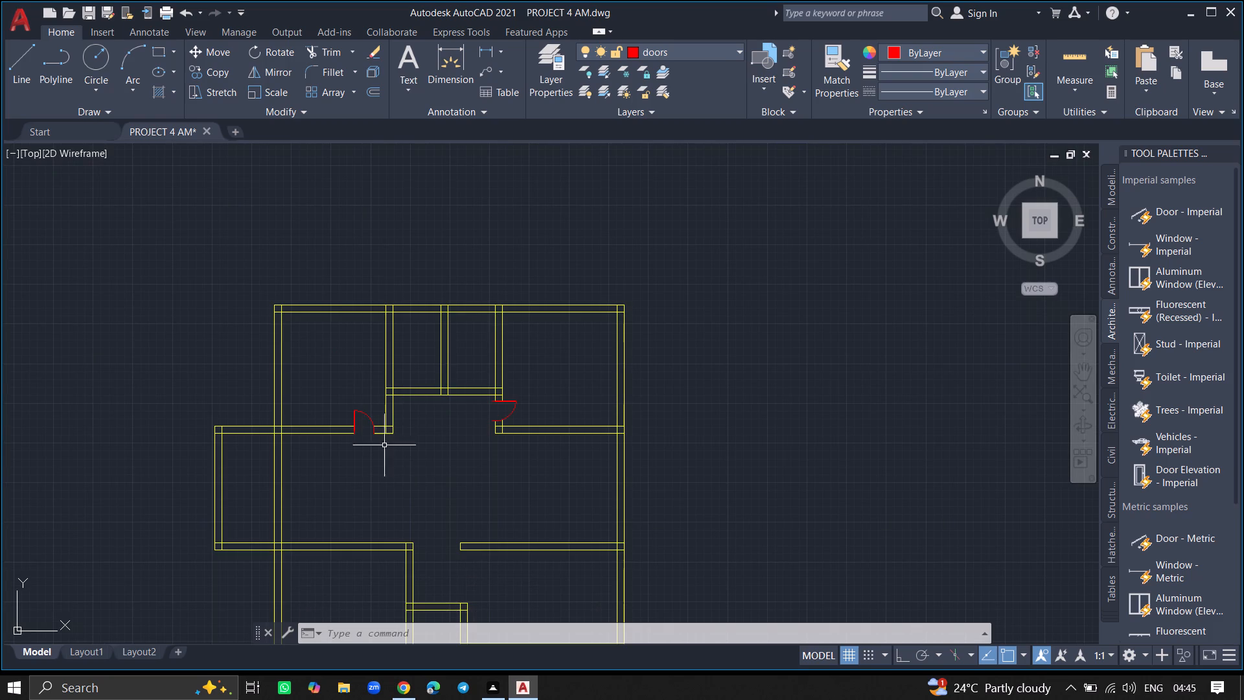
pyautogui.click(355, 416)
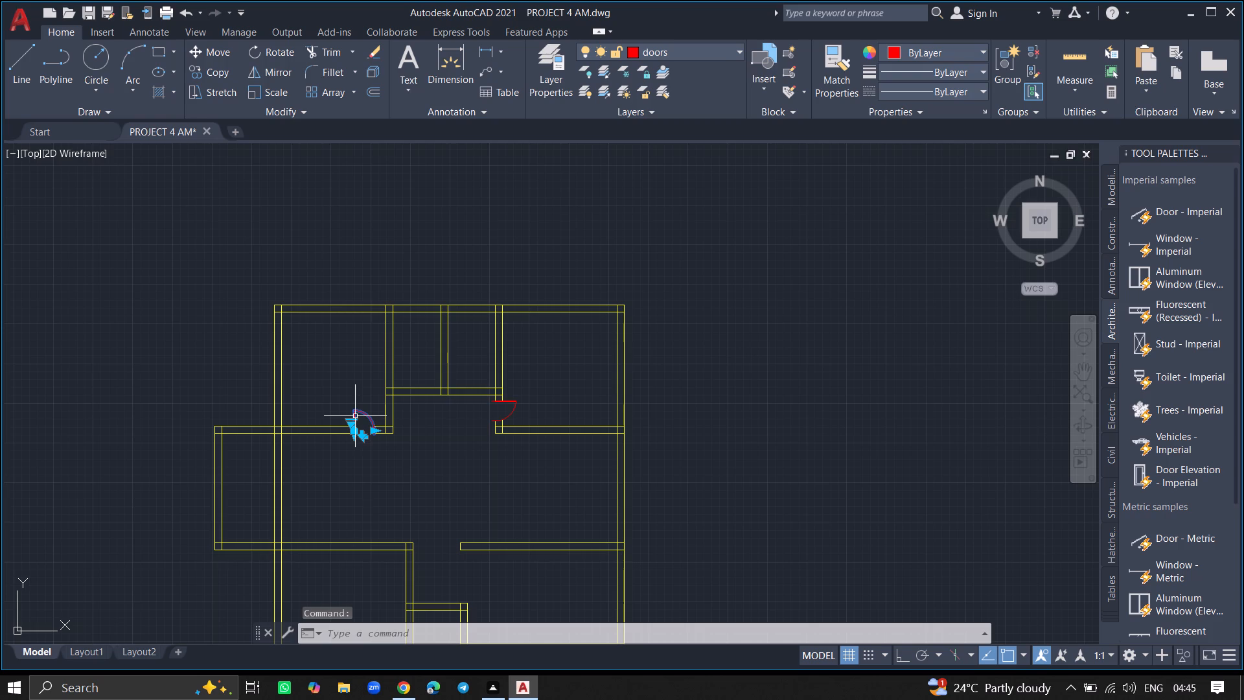
pyautogui.write('COPY')
pyautogui.press('Return')
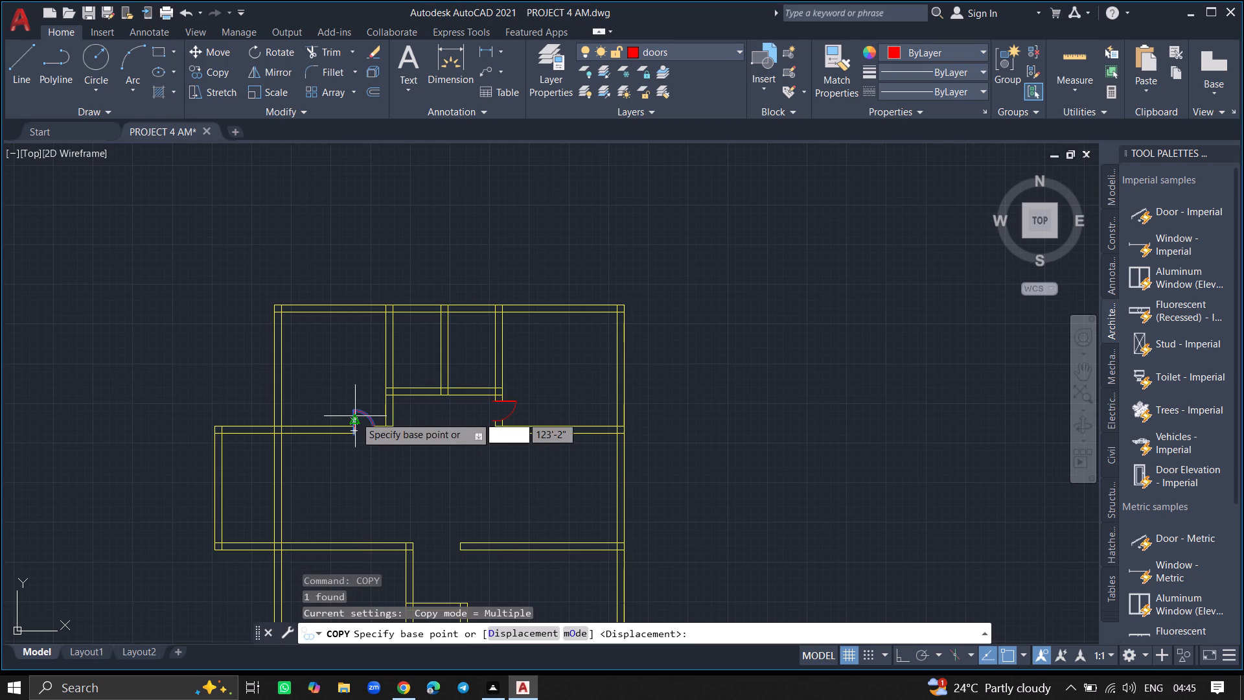
pyautogui.click(355, 416)
pyautogui.click(363, 507)
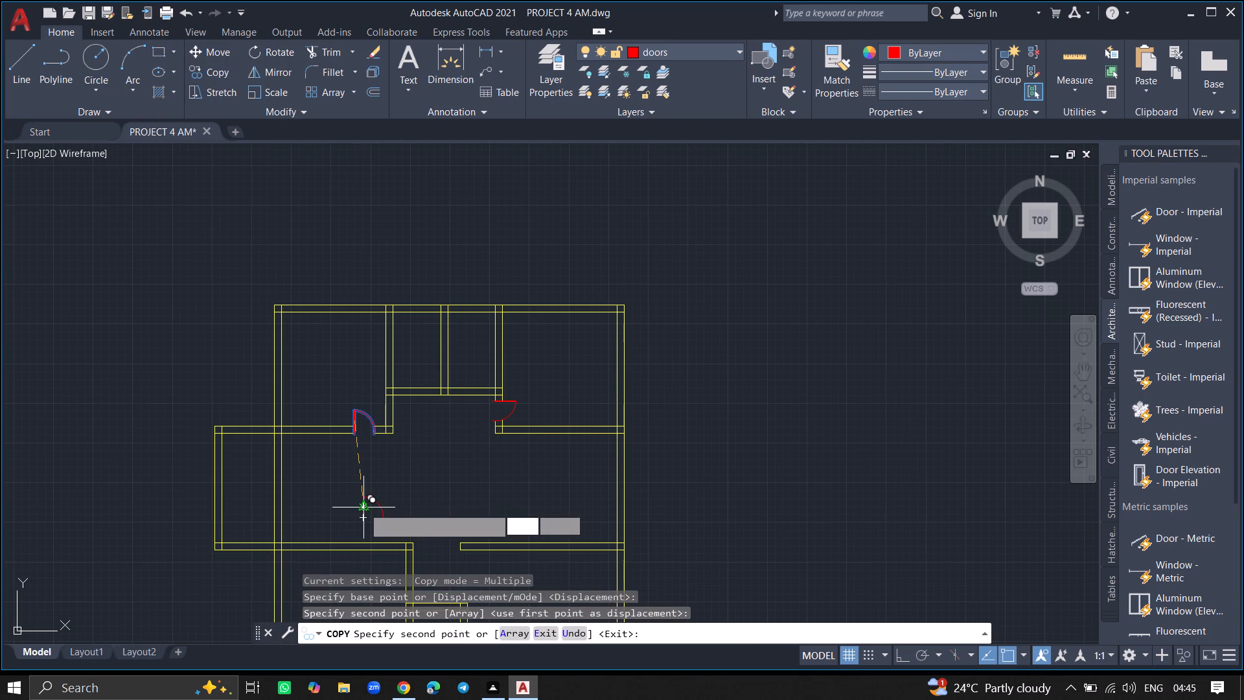
pyautogui.press('Return')
# Rotate the copied door 180° about a point on its leaf, with Ortho on.
pyautogui.click(363, 507)
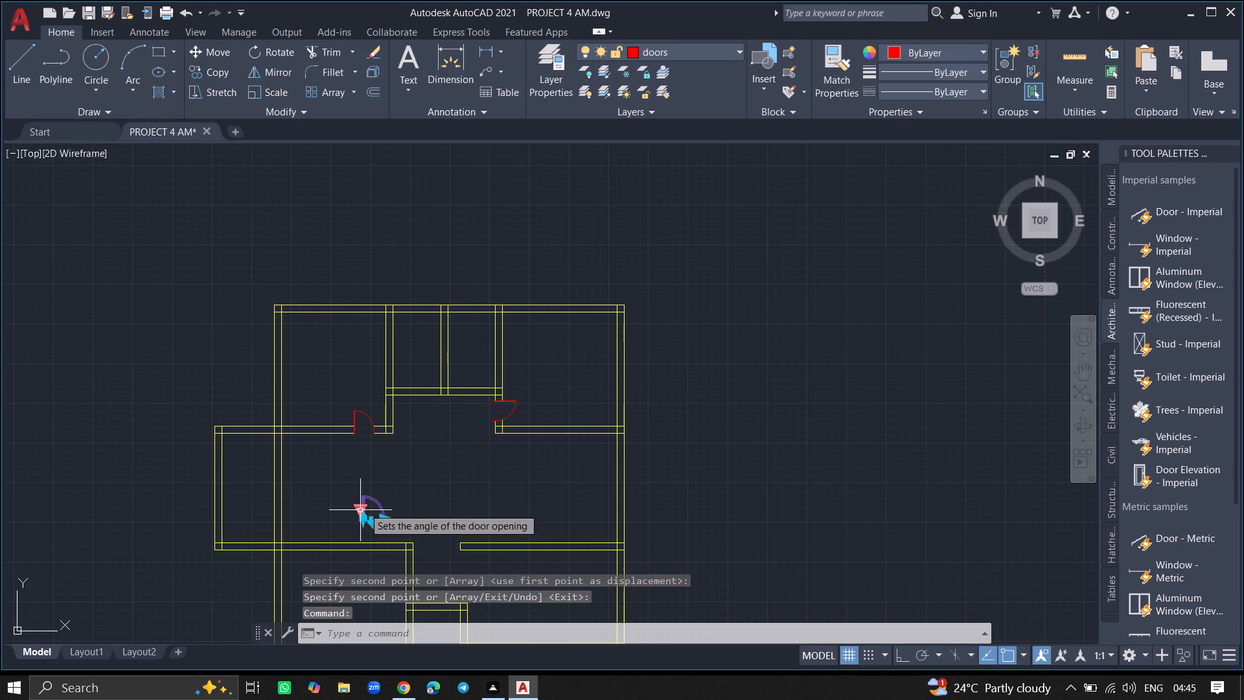
pyautogui.write('ROT')
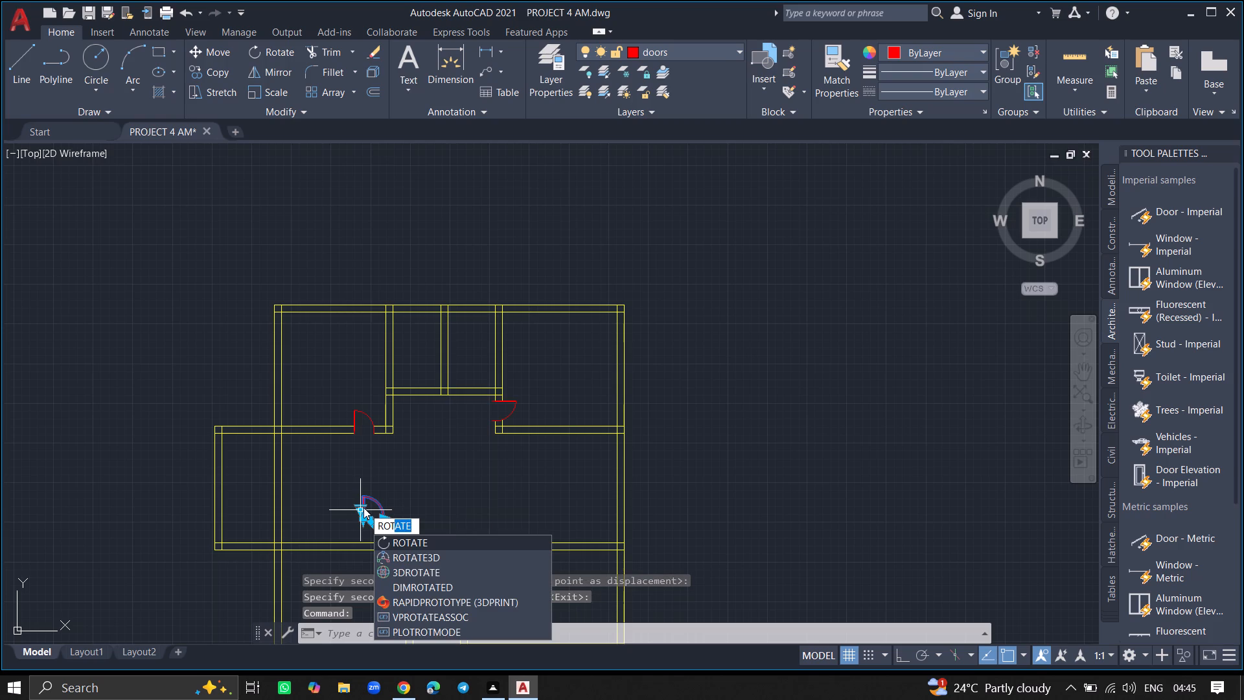
pyautogui.press('Return')
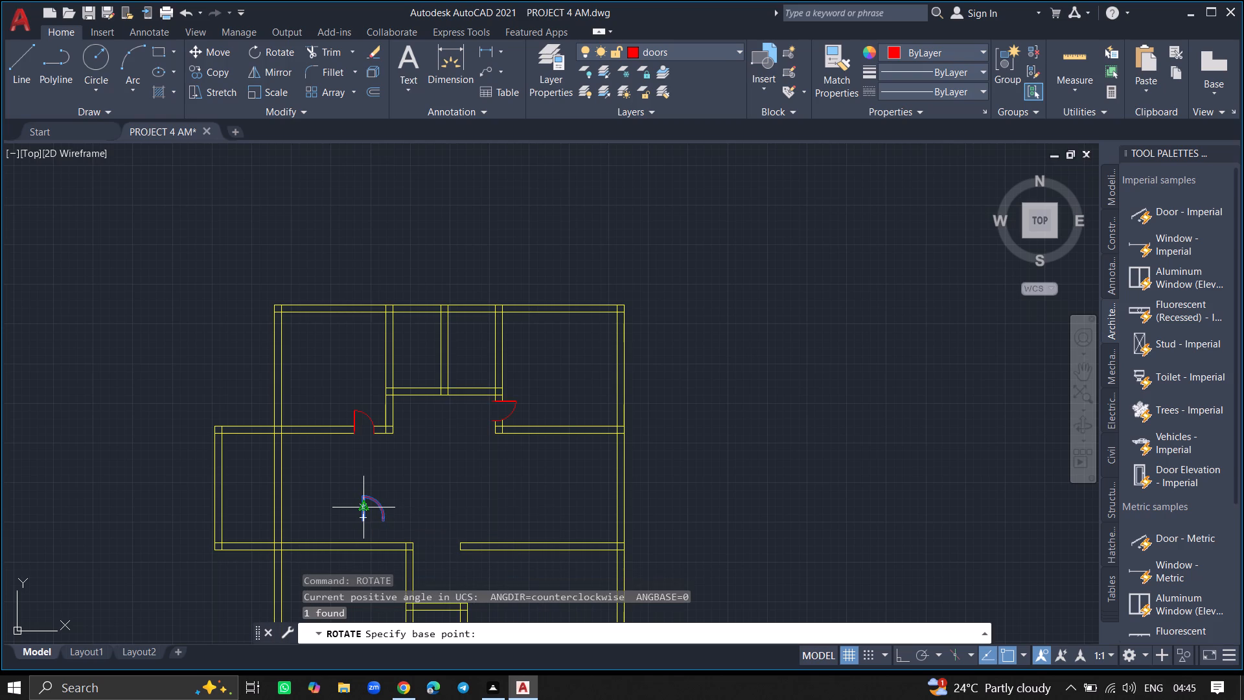
pyautogui.press('F8')
pyautogui.click(363, 507)
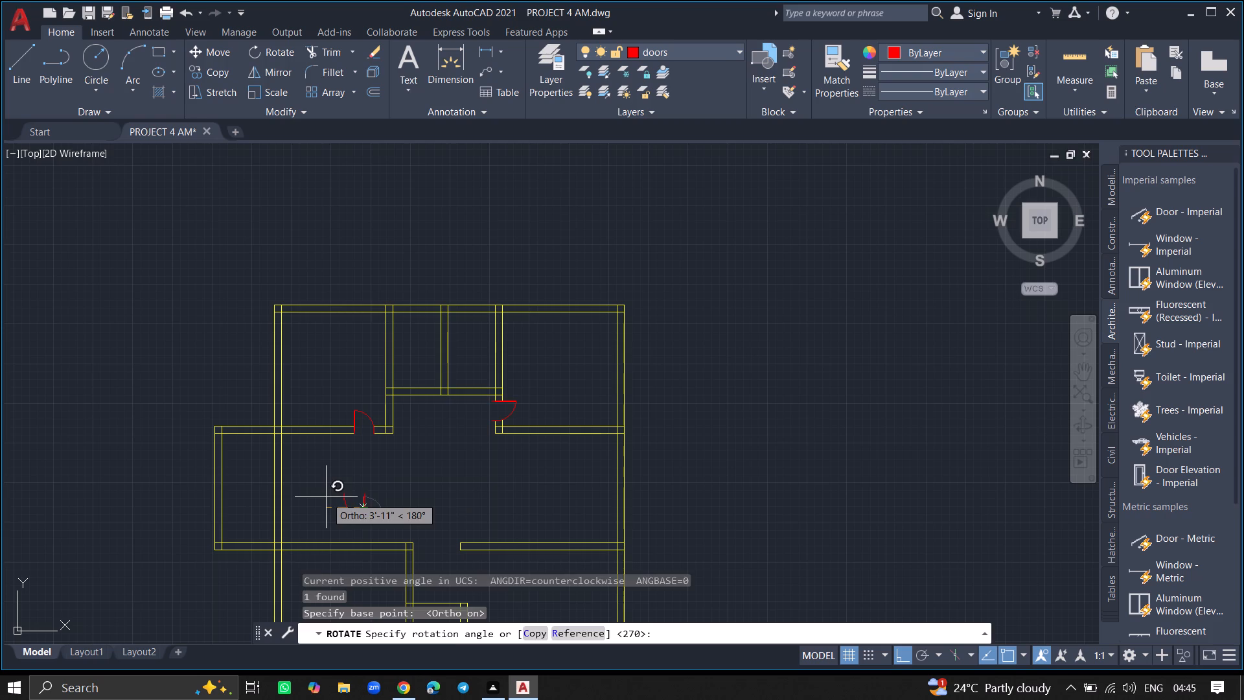
pyautogui.click(326, 497)
# Move the rotated door, with Ortho off, about 5'-10" down and across into the middle room's bottom wall, near the wall corner.
pyautogui.click(343, 504)
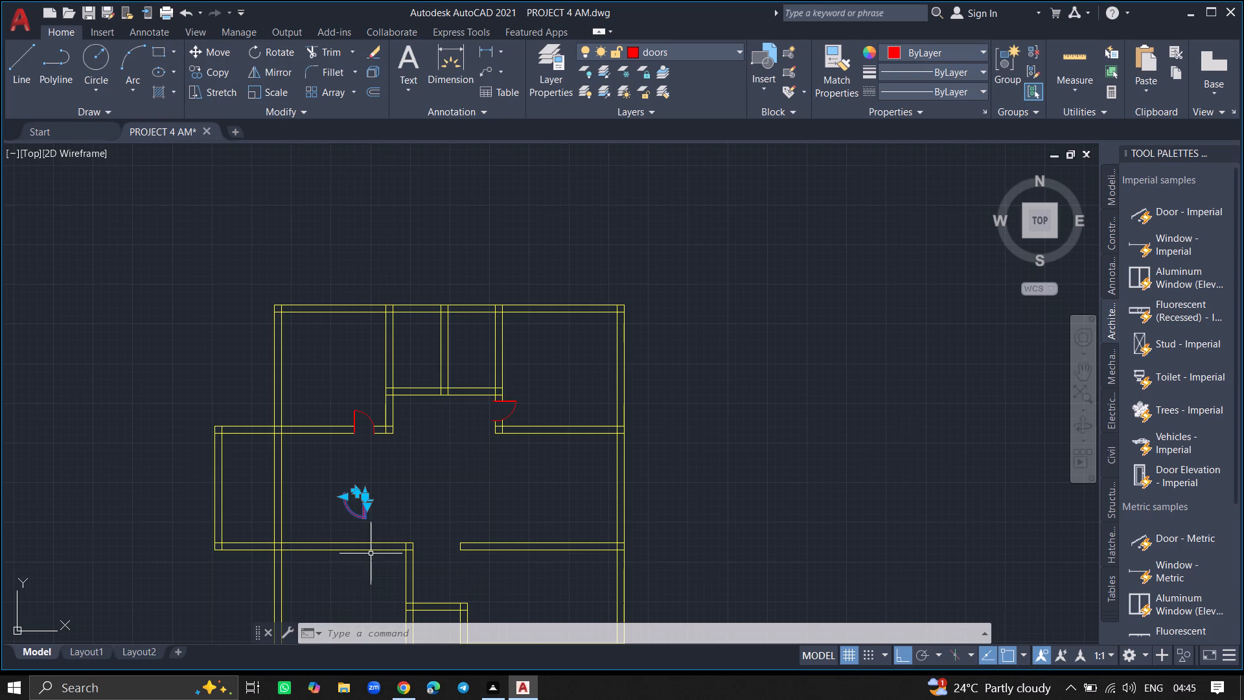
pyautogui.write('MOVE')
pyautogui.press('Return')
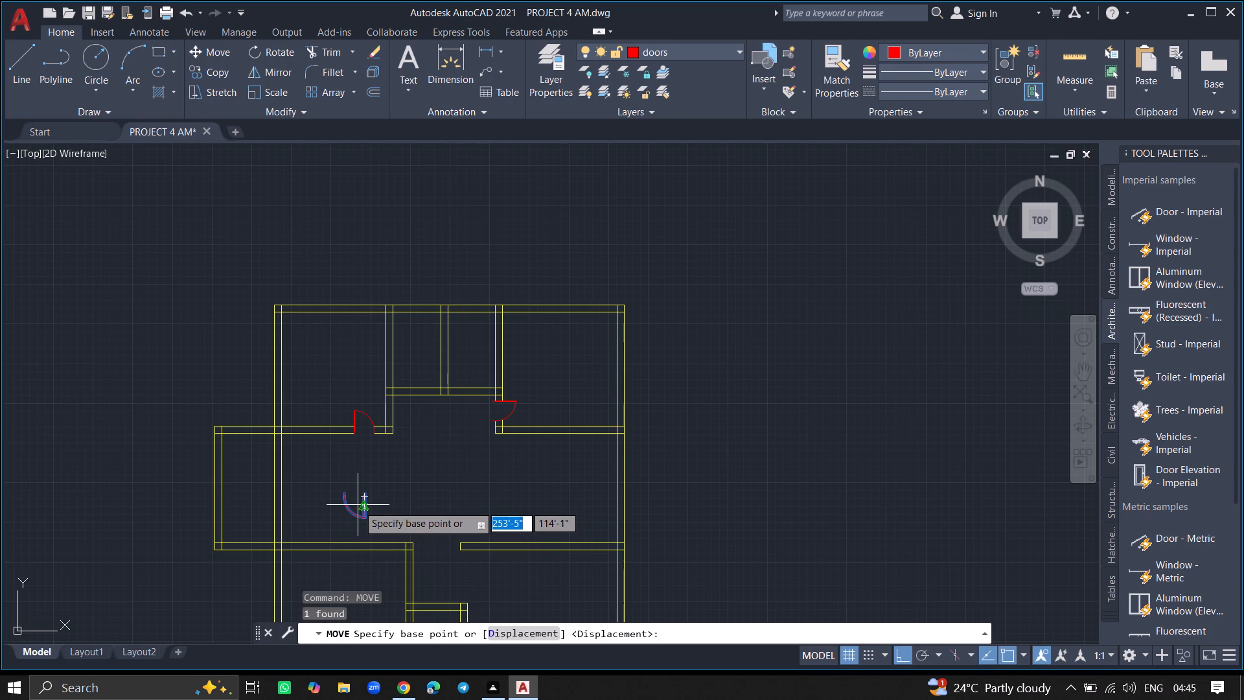
pyautogui.click(363, 506)
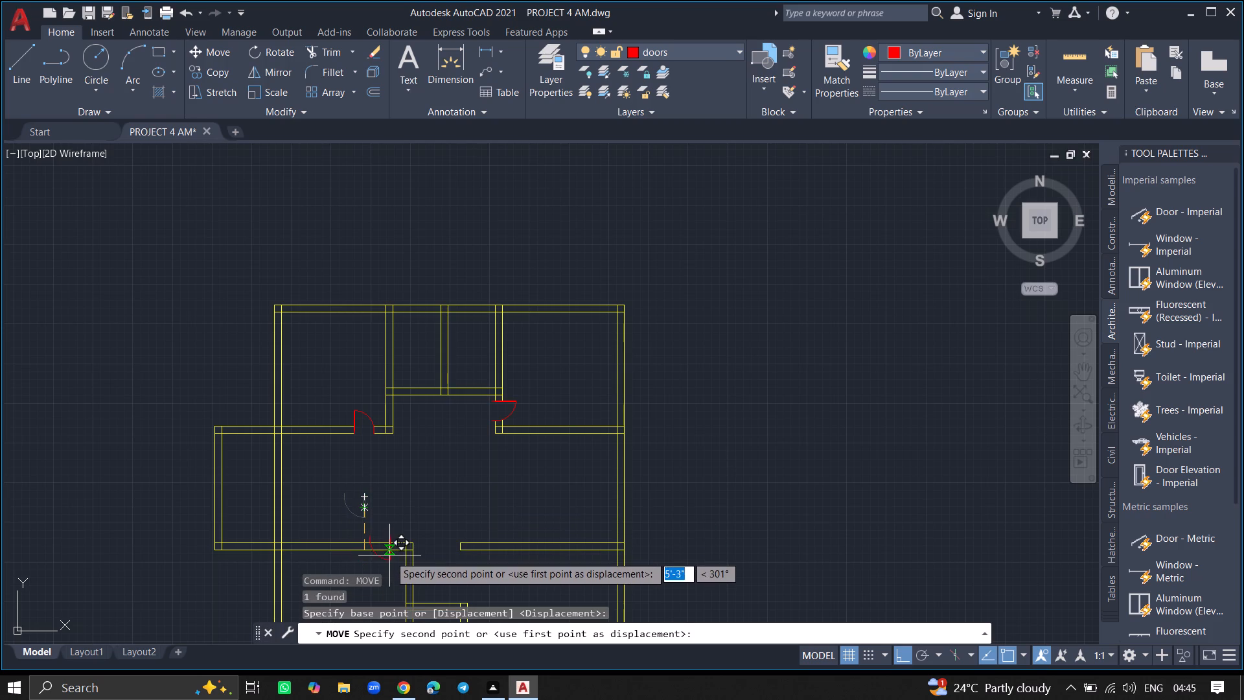
pyautogui.keyDown('ctrl'); pyautogui.scroll(2, 389, 556); pyautogui.keyUp('ctrl')
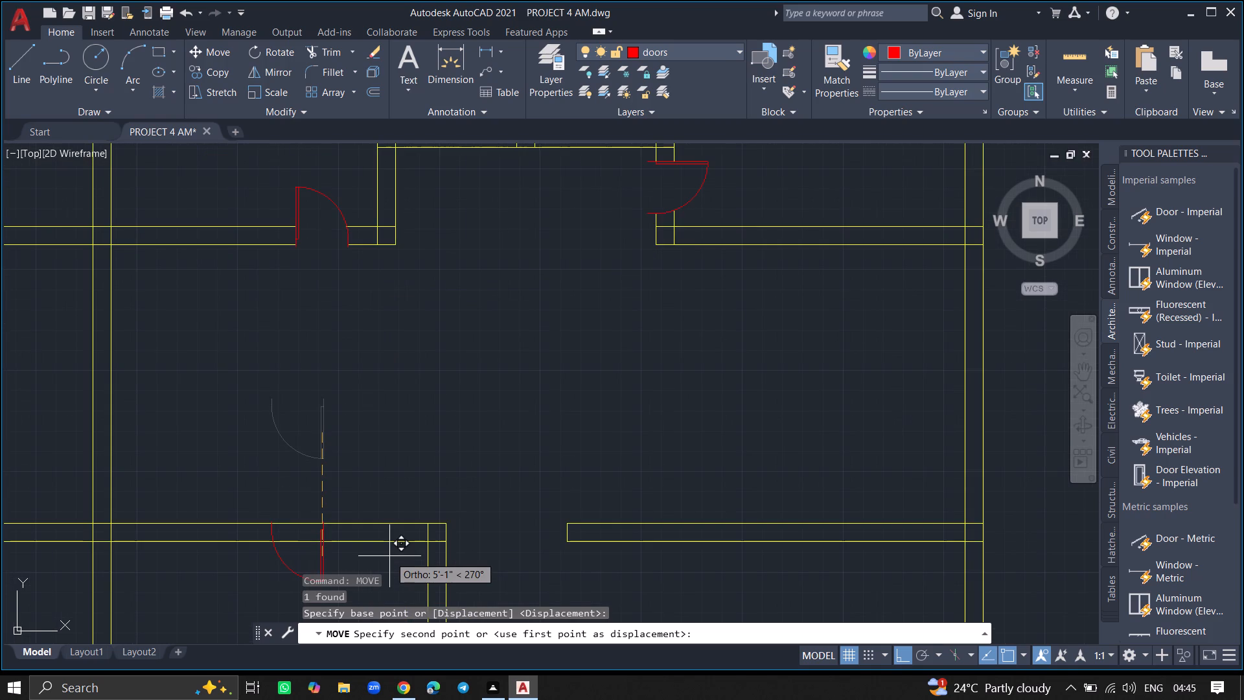
pyautogui.keyDown('ctrl'); pyautogui.scroll(3, 389, 556); pyautogui.keyUp('ctrl')
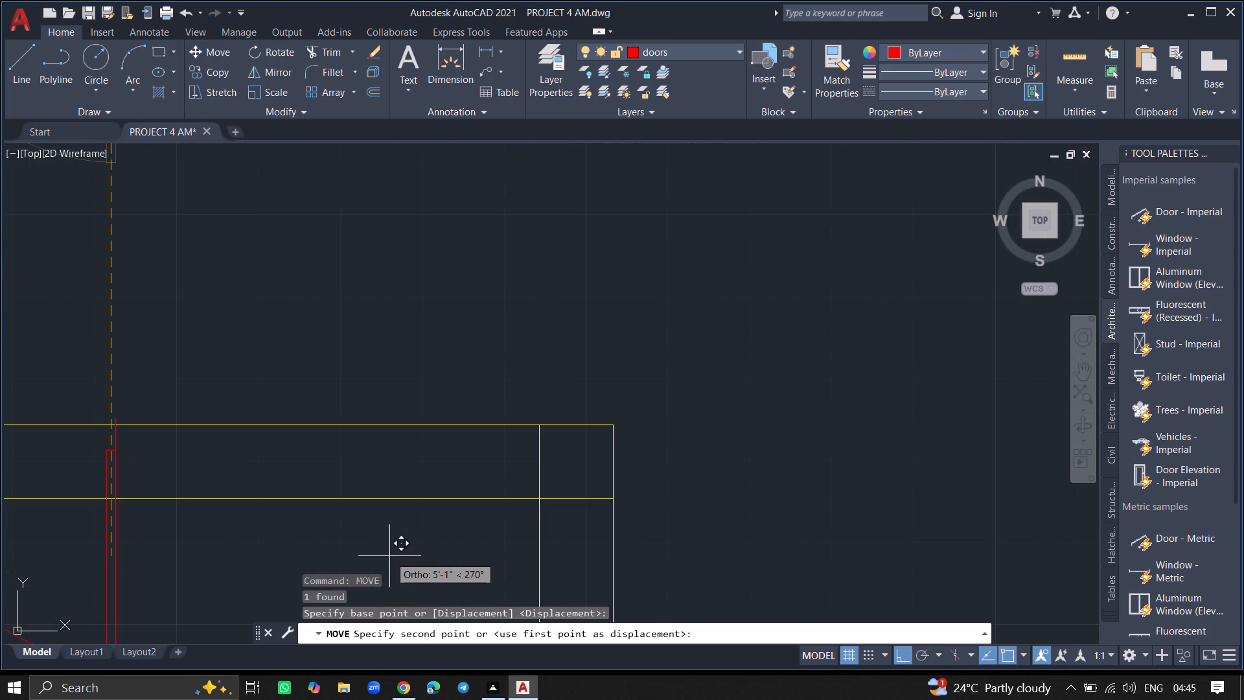
pyautogui.press('F8')
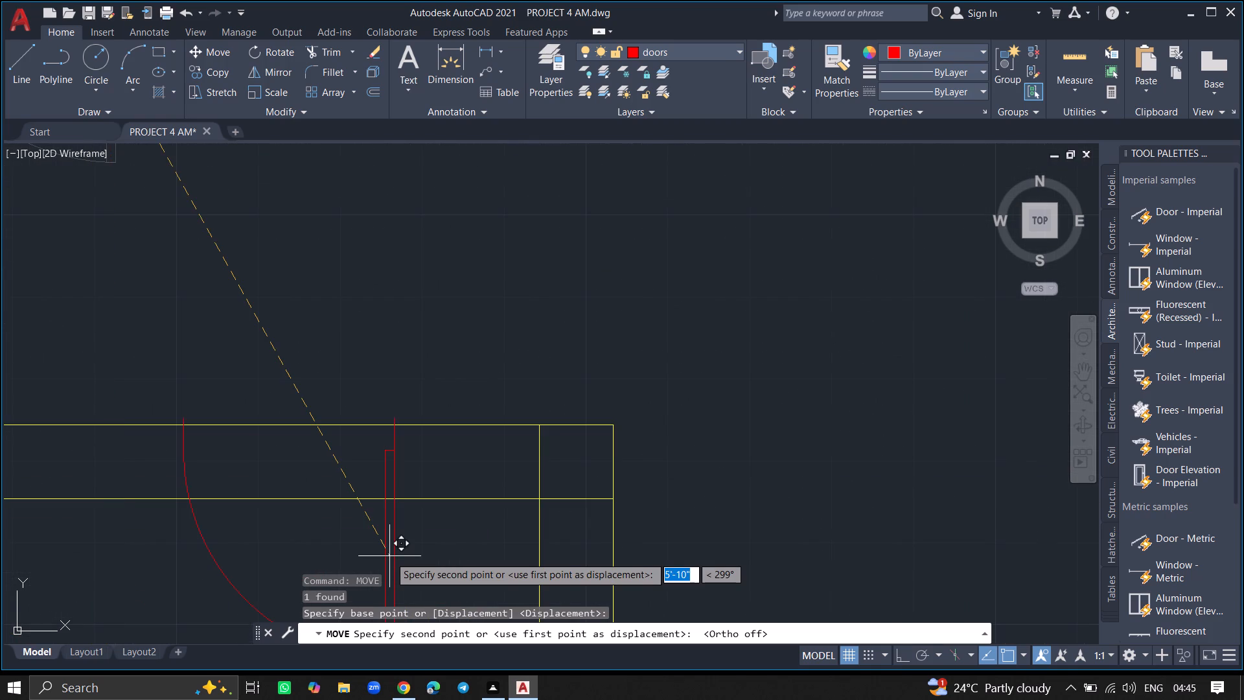
pyautogui.click(391, 550)
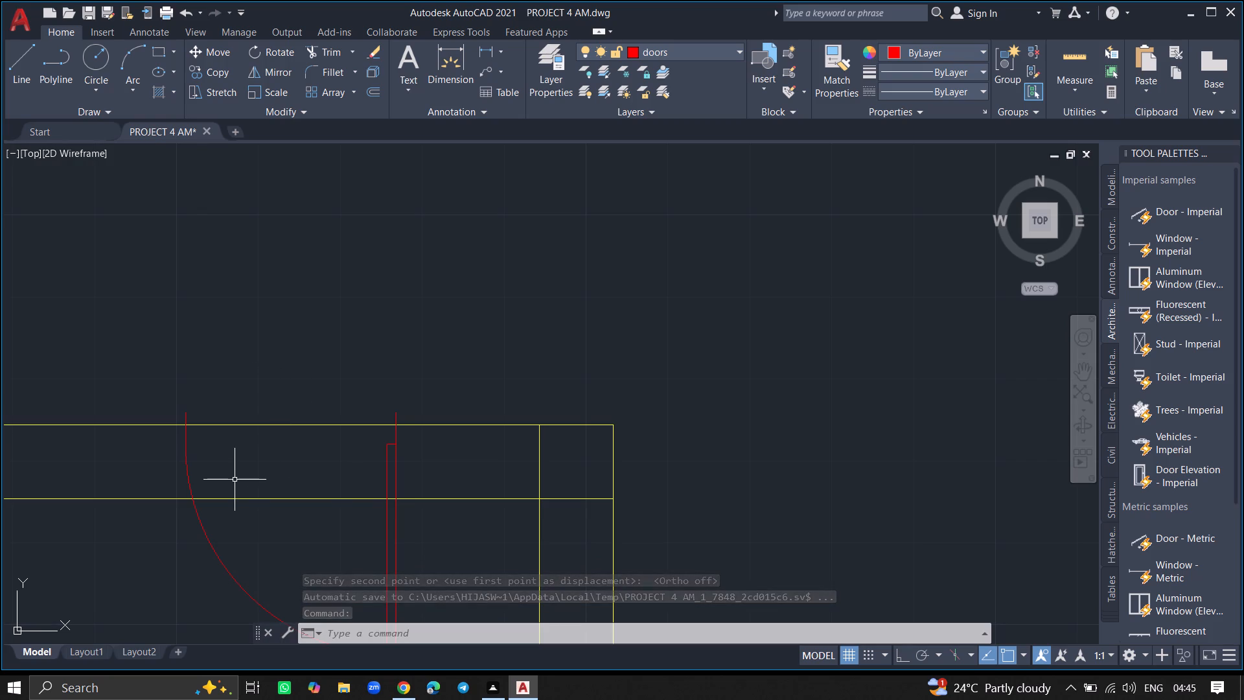
# Trim both lines of the middle room's bottom wall across the new door opening, including the short piece inside the door leaf.
pyautogui.write('TR')
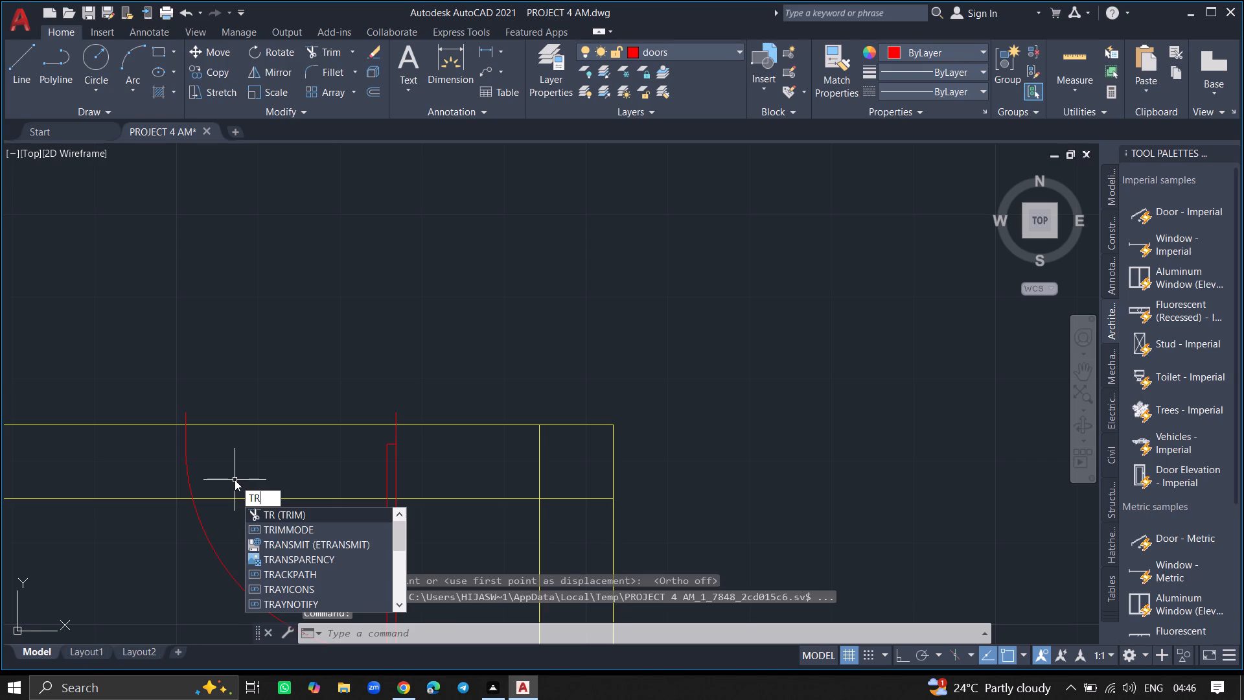
pyautogui.click(259, 514)
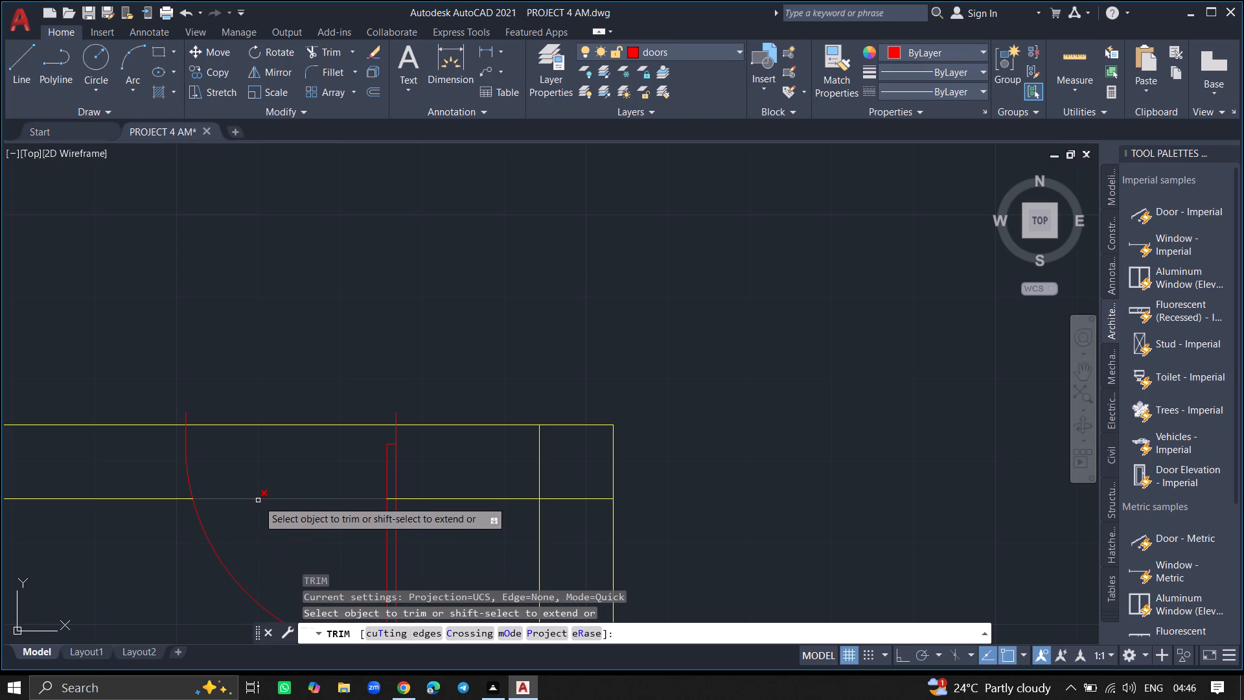
pyautogui.click(258, 500)
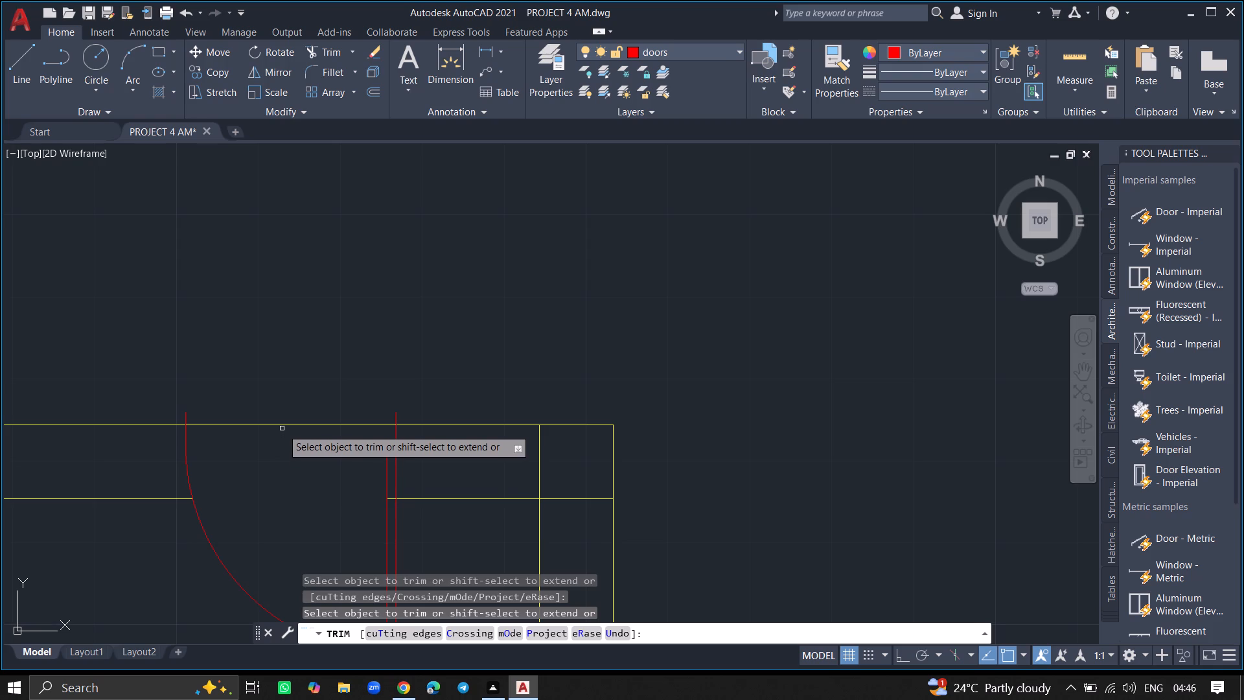
pyautogui.click(282, 426)
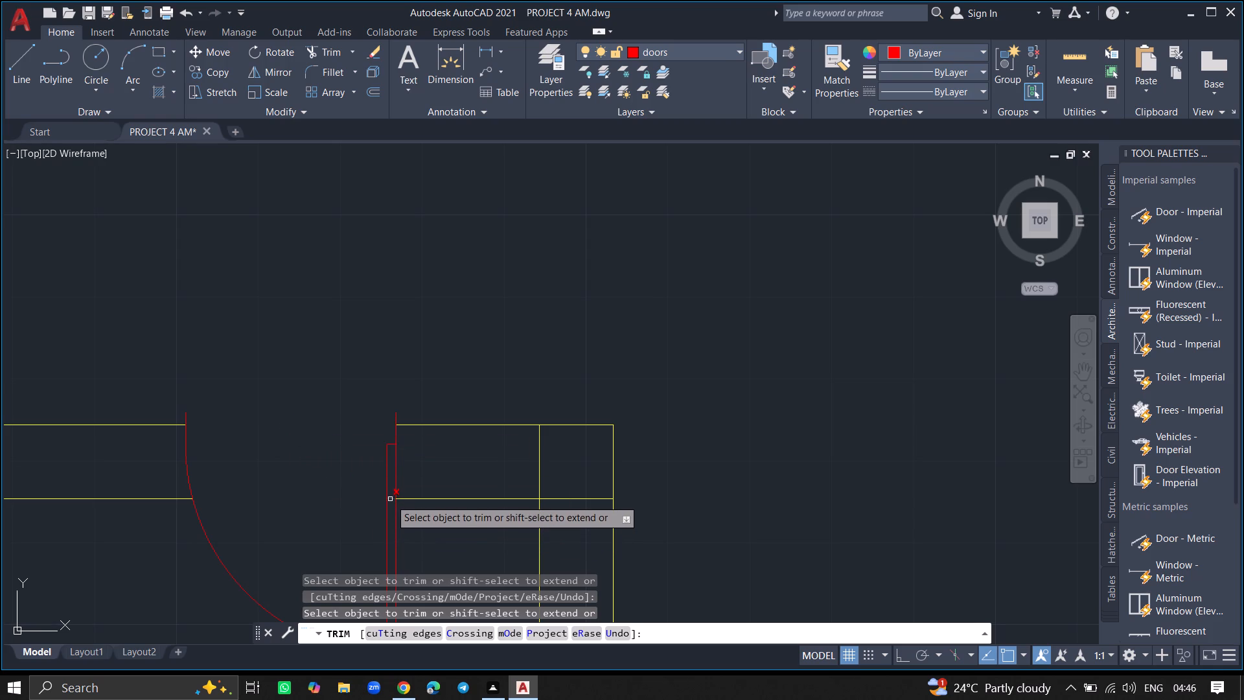
pyautogui.click(390, 499)
pyautogui.press('Return')
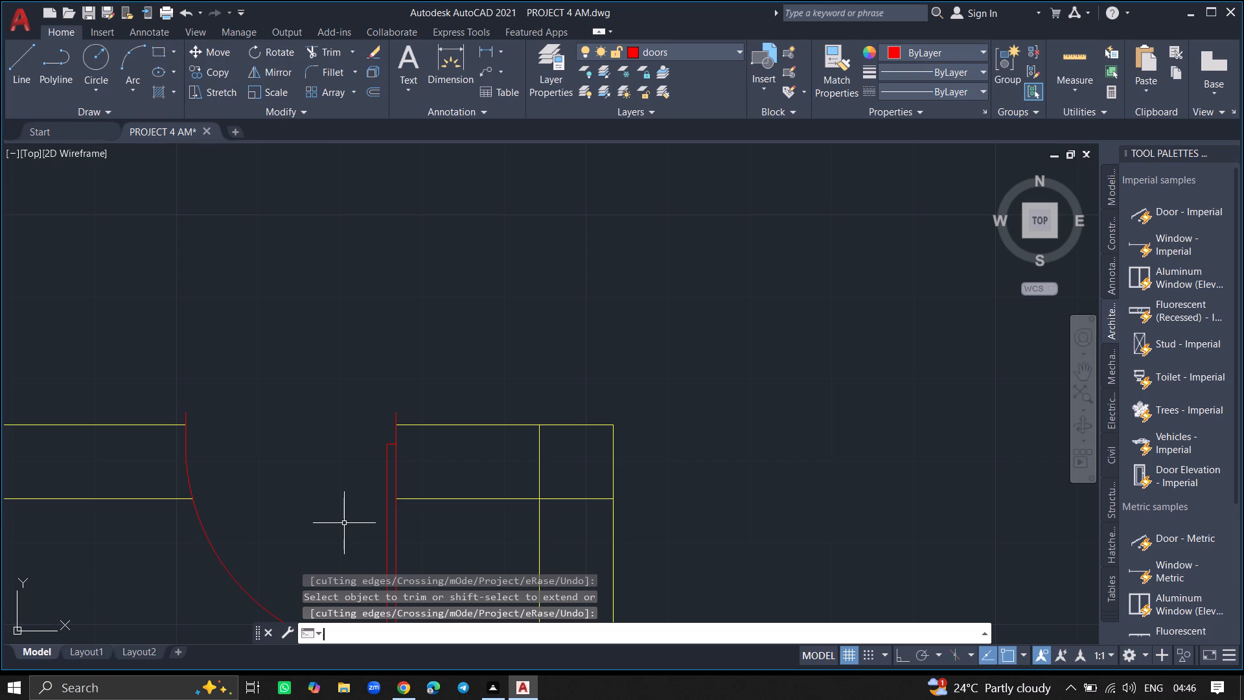
# Insert a Door - Imperial block in the empty space to the right of the house plan.
pyautogui.keyDown('ctrl'); pyautogui.scroll(-4, 342, 474); pyautogui.keyUp('ctrl')
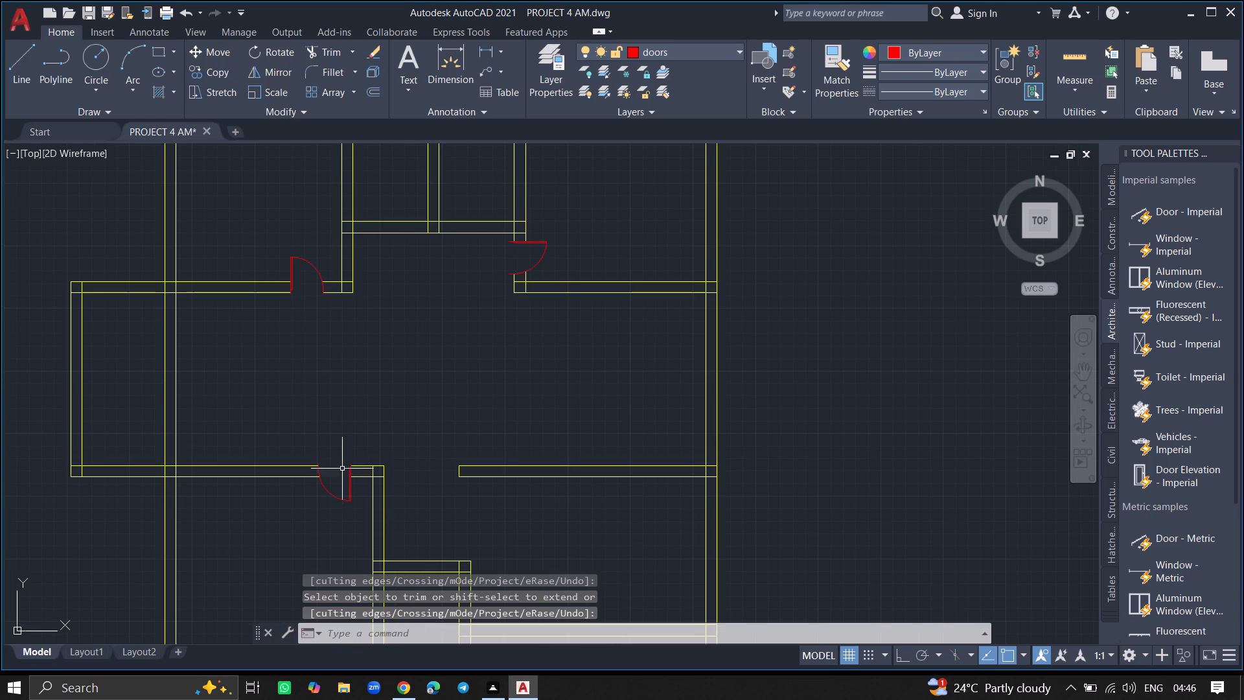
pyautogui.keyDown('ctrl'); pyautogui.scroll(-1, 345, 395); pyautogui.keyUp('ctrl')
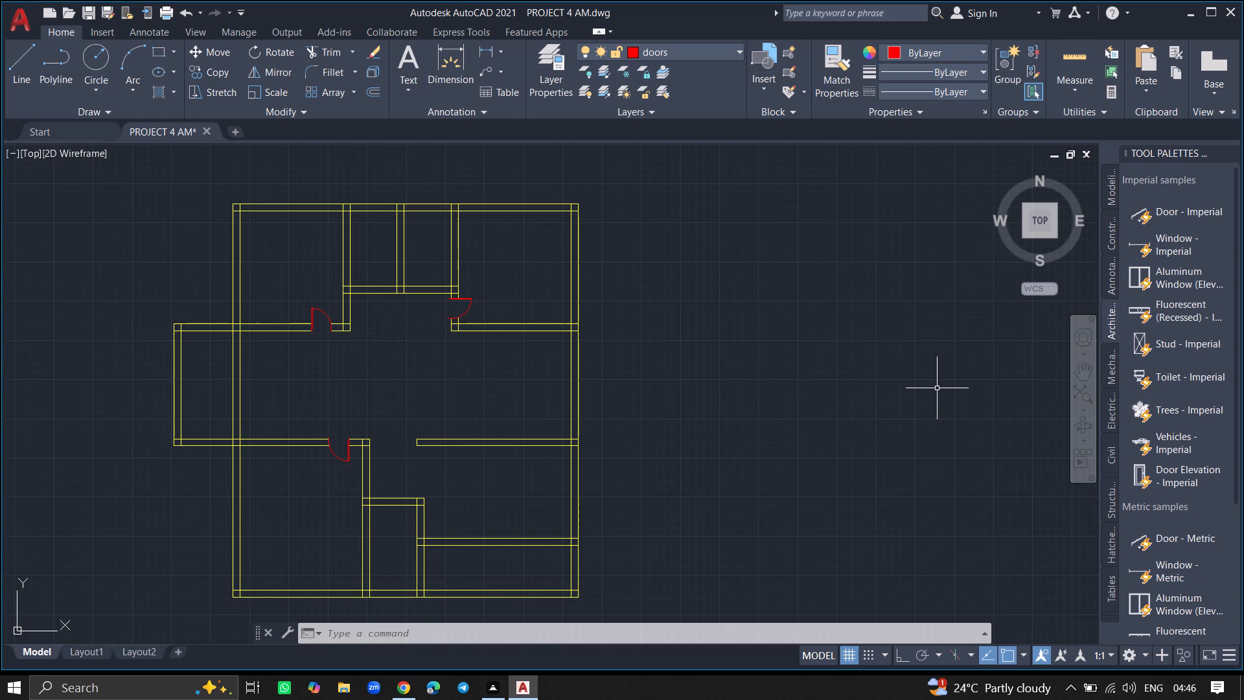
pyautogui.click(1181, 214)
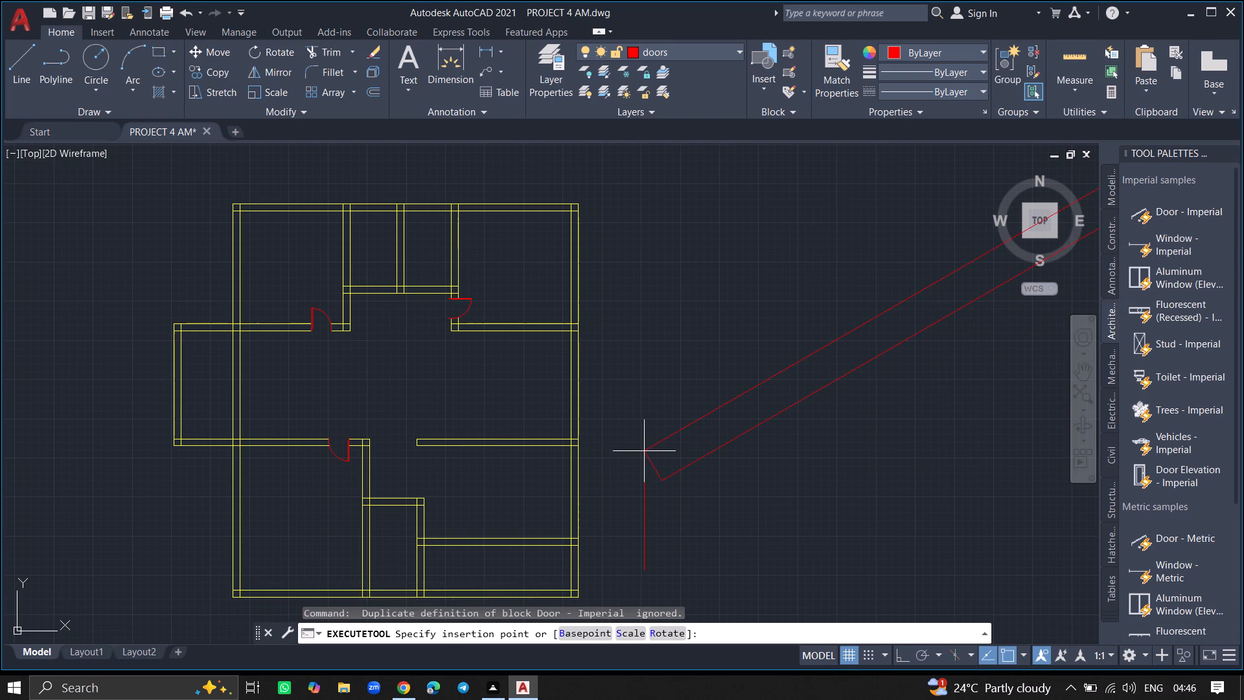
pyautogui.click(644, 451)
# Set the newly inserted door's opening angle to Open 90º and deselect it.
pyautogui.click(644, 451)
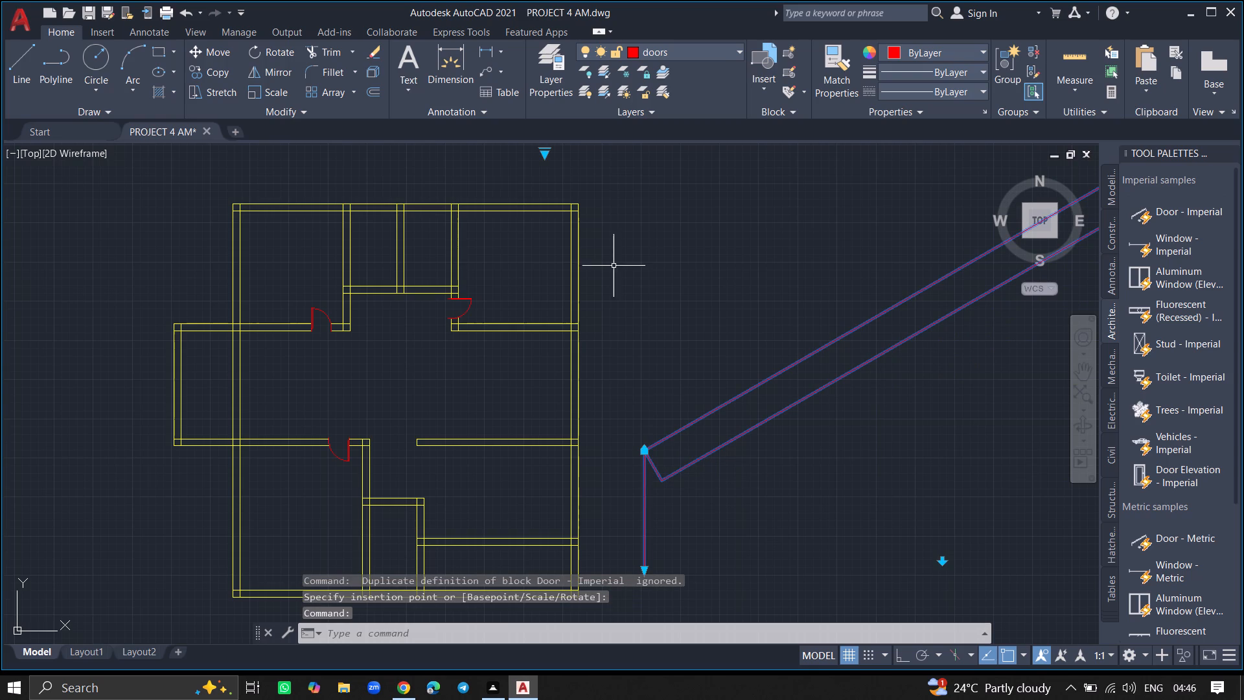
pyautogui.click(544, 154)
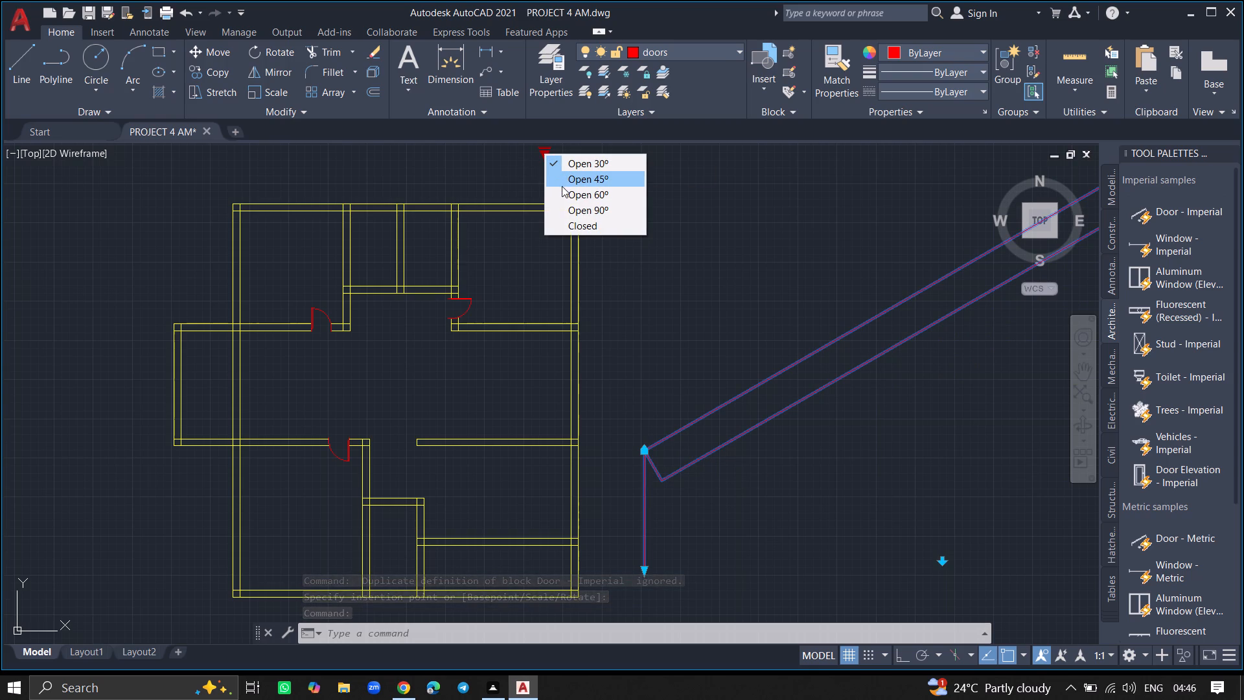
pyautogui.click(557, 204)
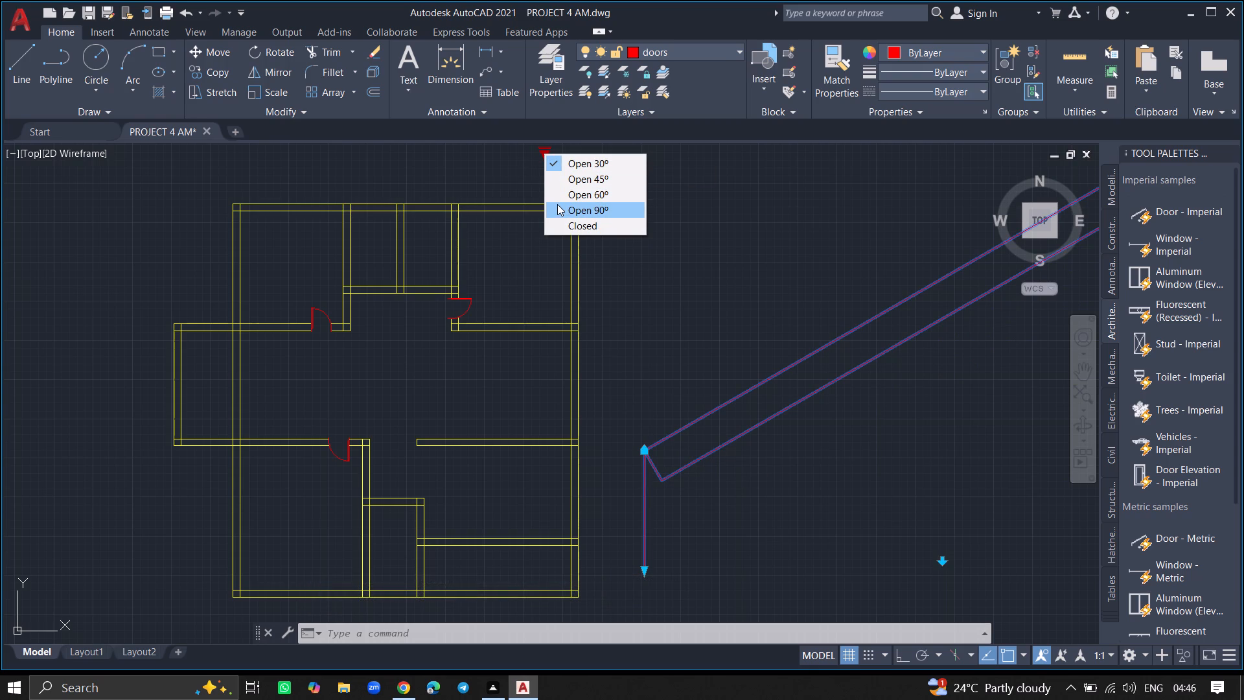
pyautogui.press('Escape')
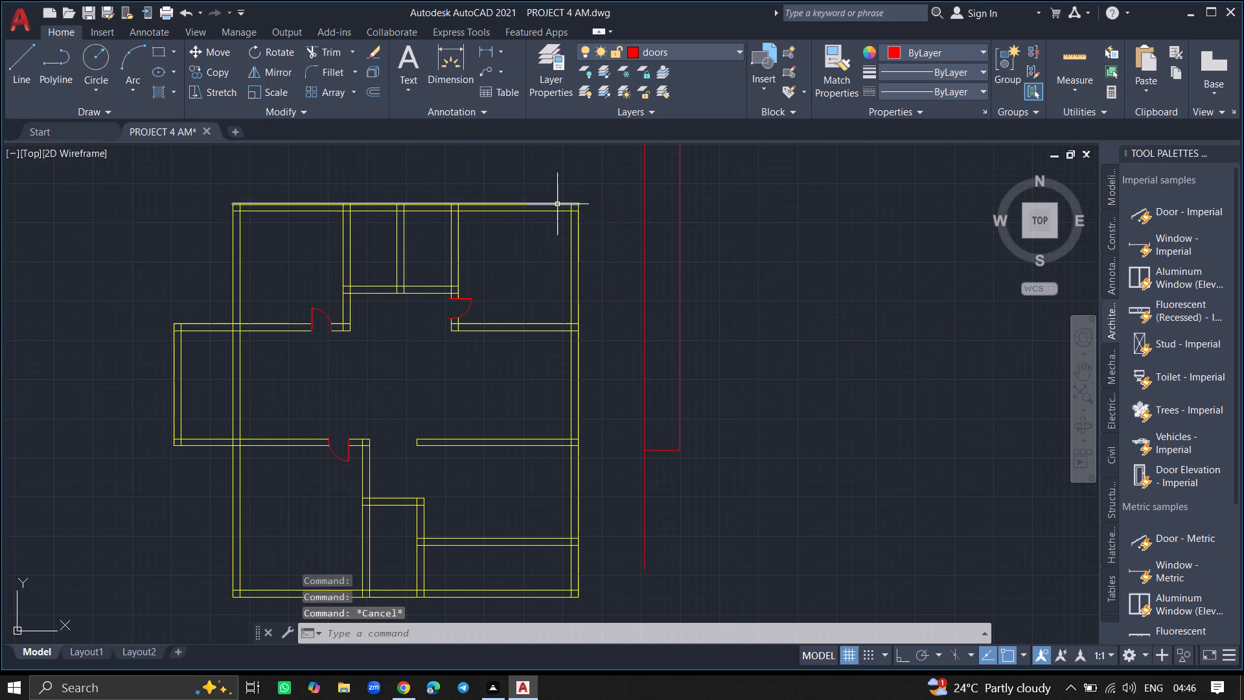
# Scale the oversized new door beside the plan down freehand, from a base point on its leaf, to suit the house plan.
pyautogui.keyDown('ctrl'); pyautogui.scroll(-2, 673, 253); pyautogui.keyUp('ctrl')
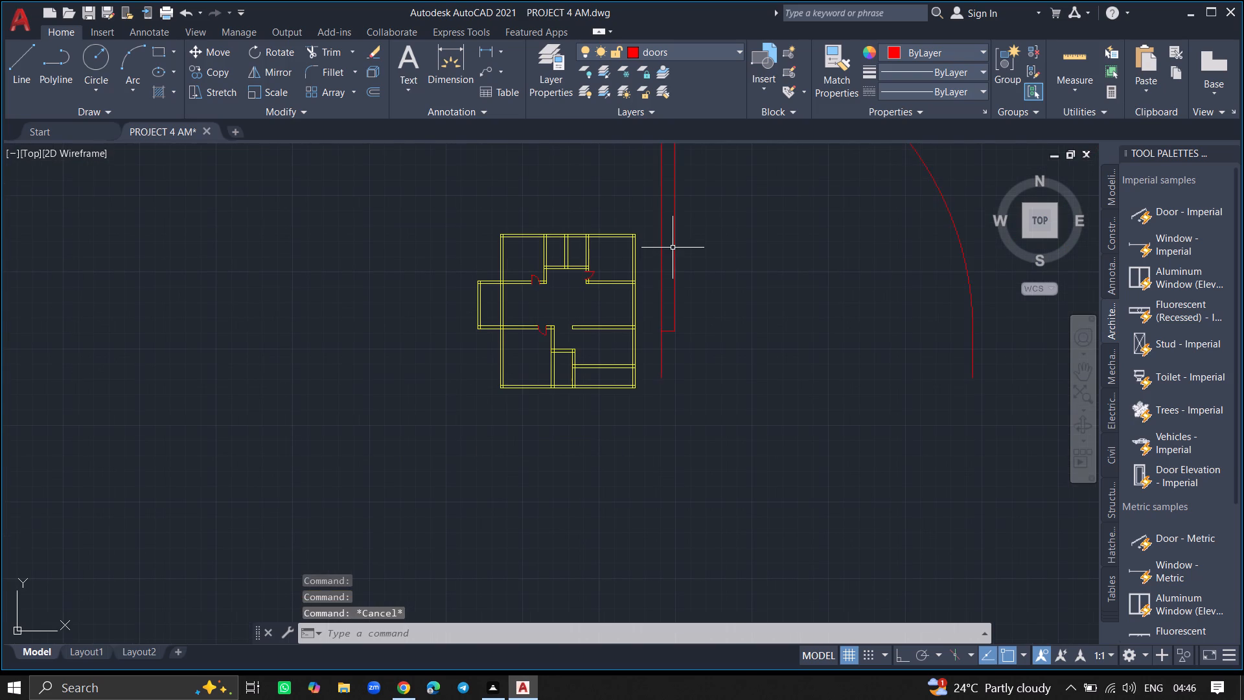
pyautogui.click(676, 248)
pyautogui.write('SC')
pyautogui.press('Return')
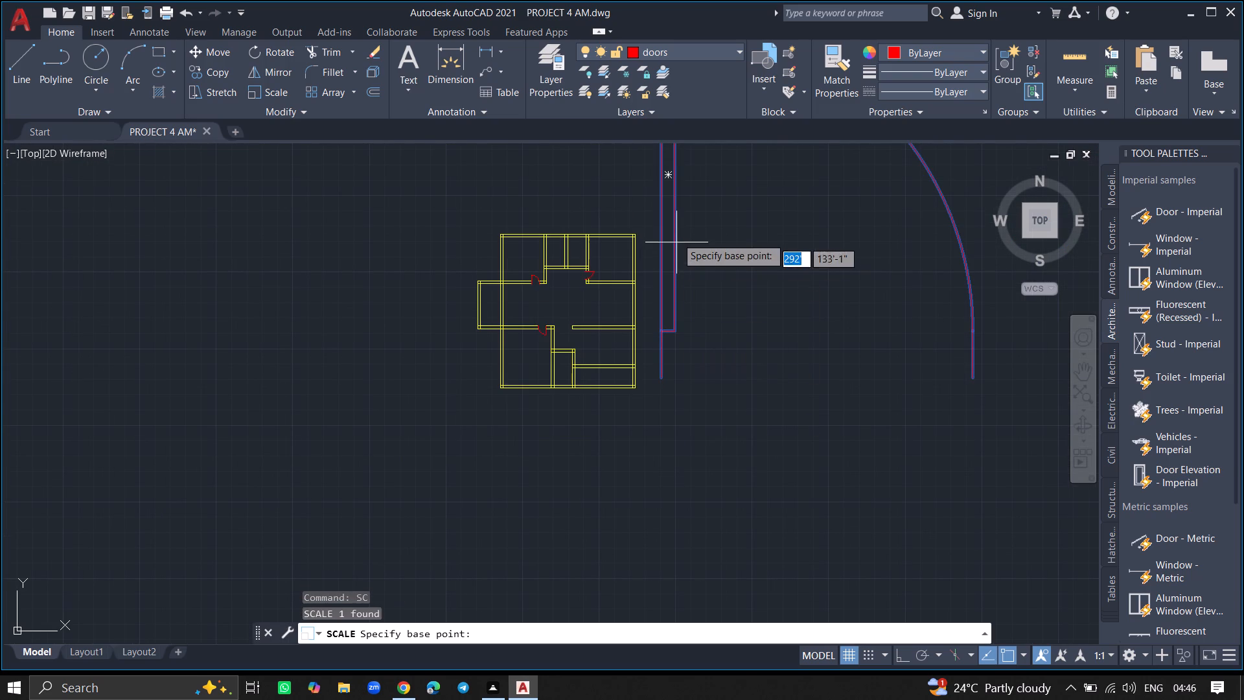
pyautogui.click(669, 176)
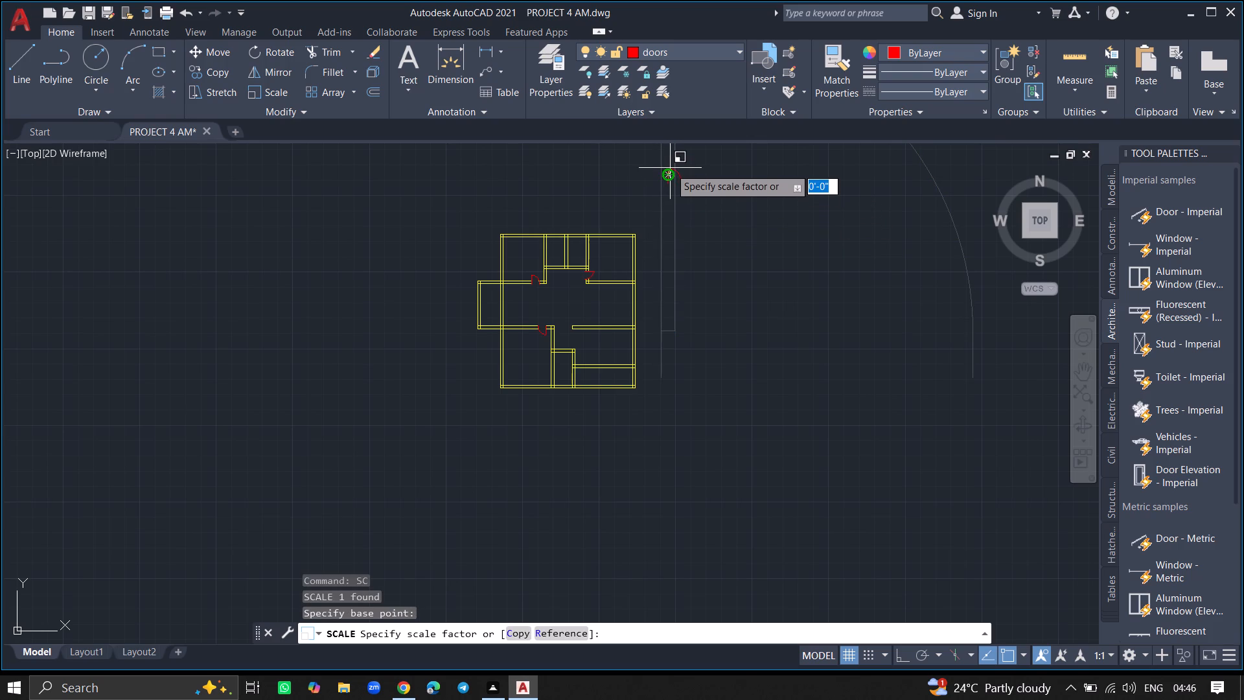
pyautogui.keyDown('ctrl'); pyautogui.scroll(4, 670, 168); pyautogui.keyUp('ctrl')
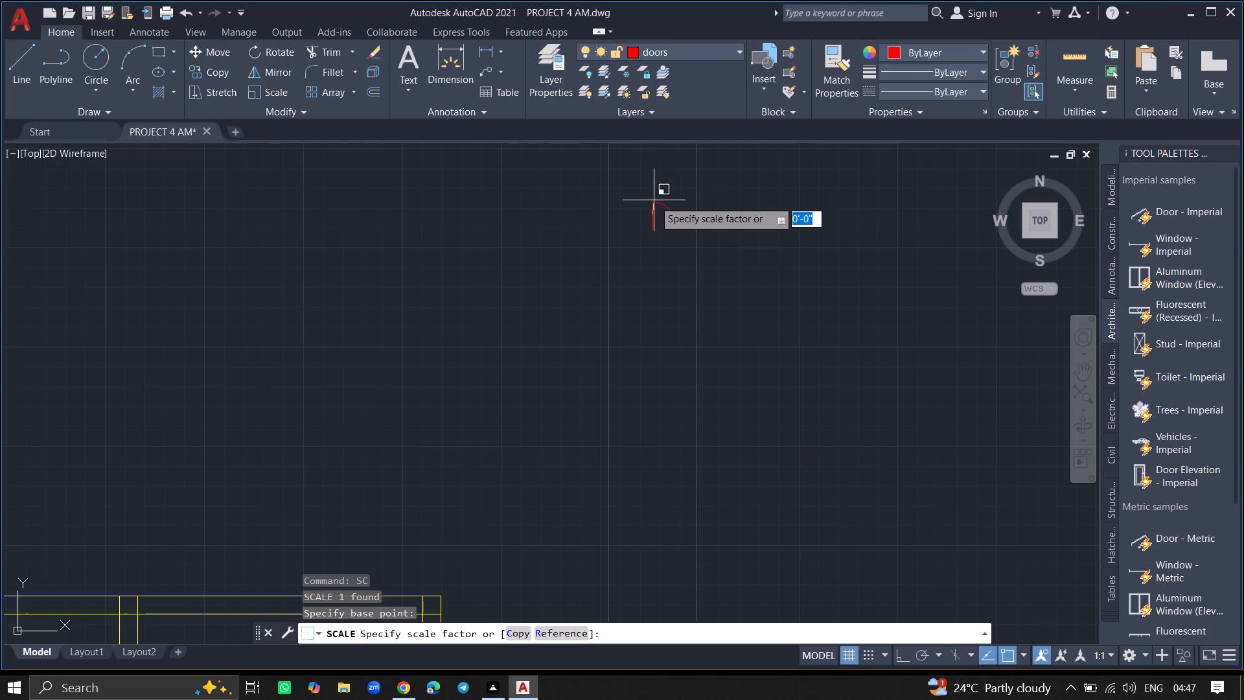
pyautogui.click(654, 200)
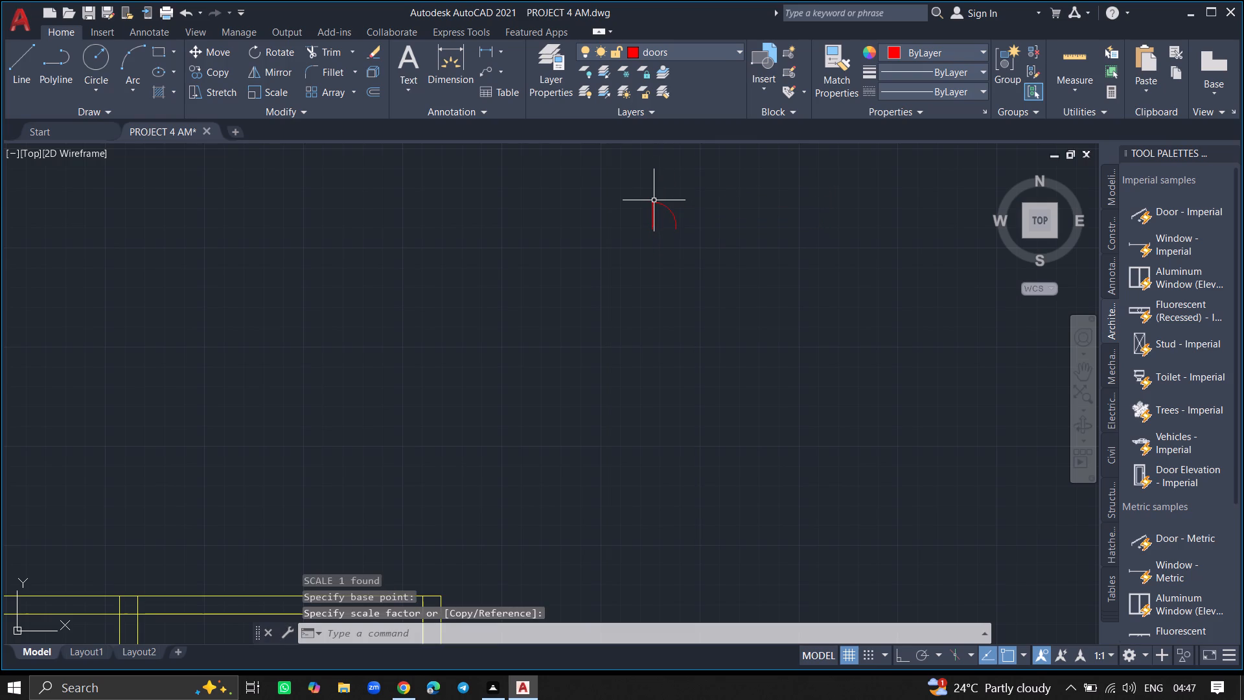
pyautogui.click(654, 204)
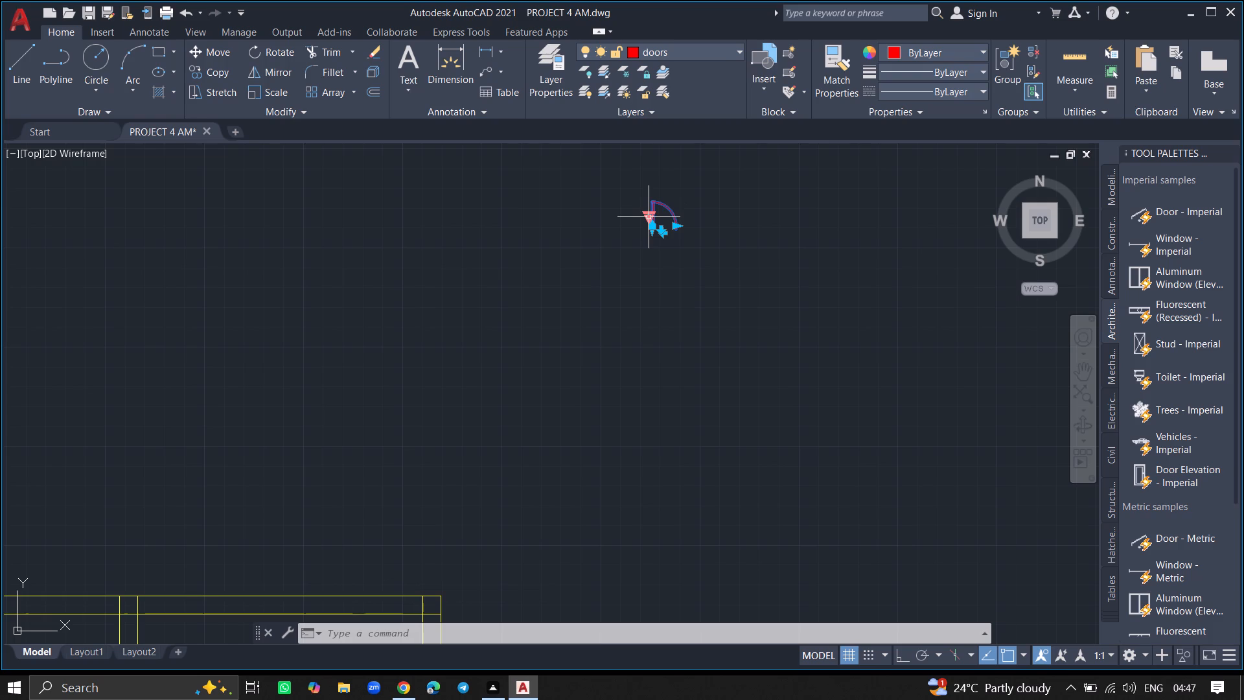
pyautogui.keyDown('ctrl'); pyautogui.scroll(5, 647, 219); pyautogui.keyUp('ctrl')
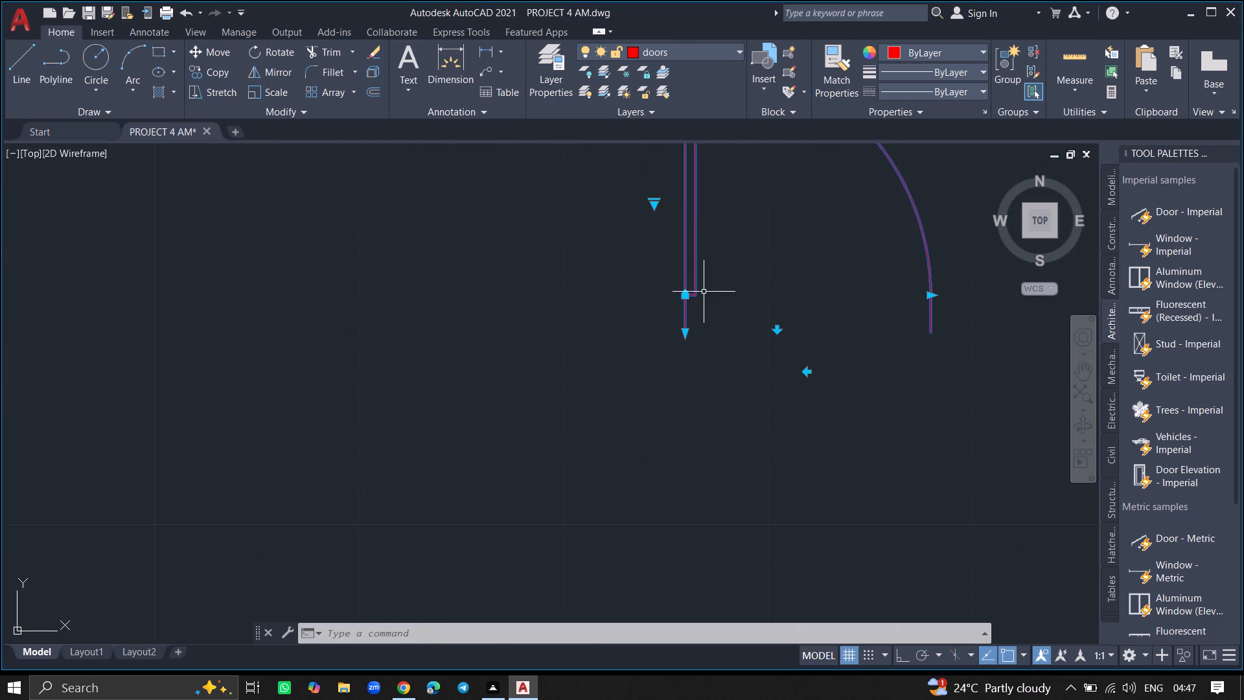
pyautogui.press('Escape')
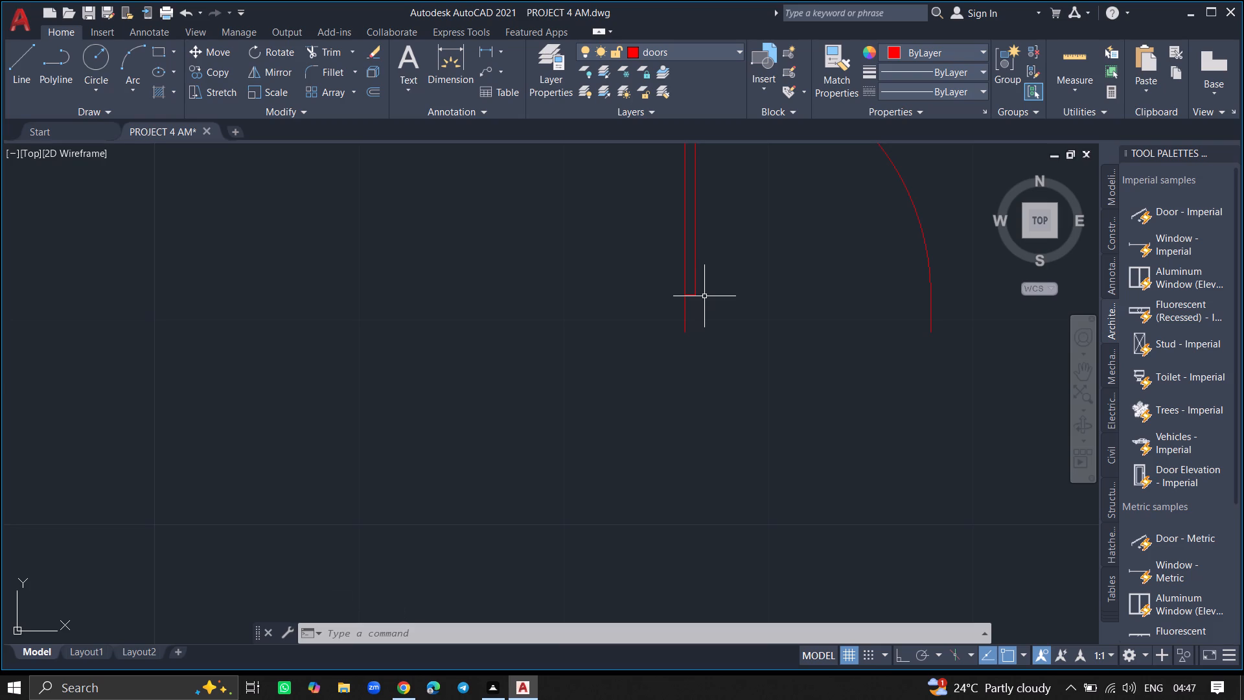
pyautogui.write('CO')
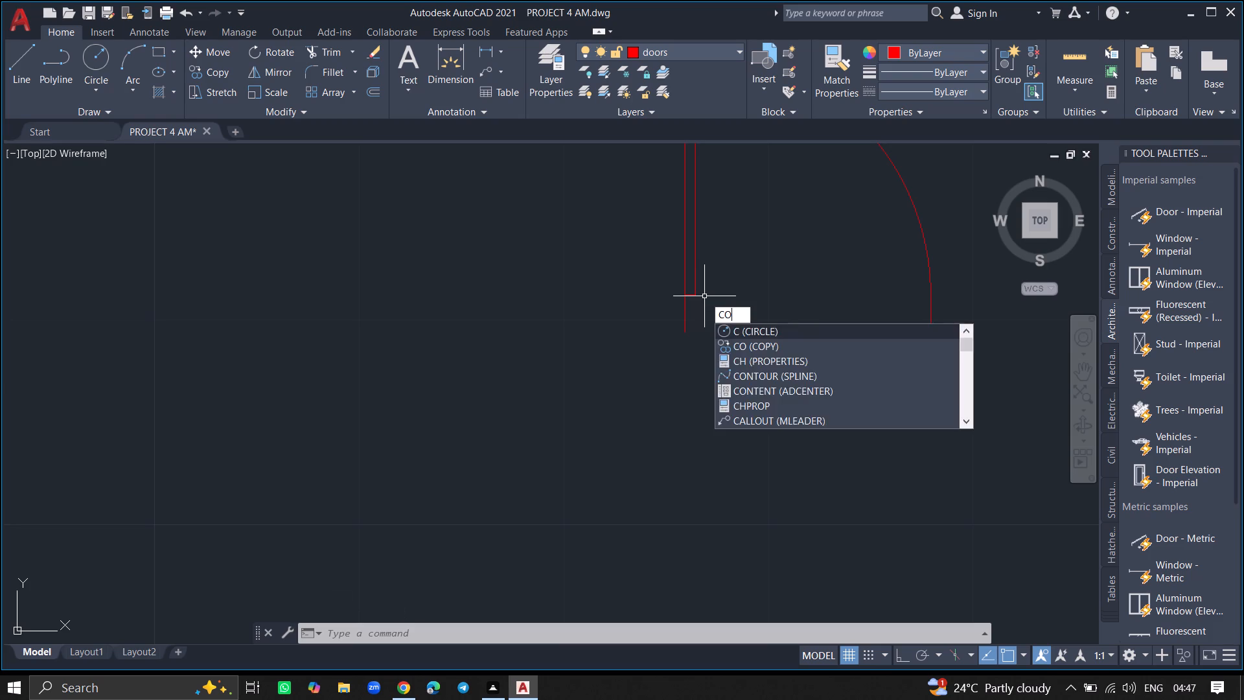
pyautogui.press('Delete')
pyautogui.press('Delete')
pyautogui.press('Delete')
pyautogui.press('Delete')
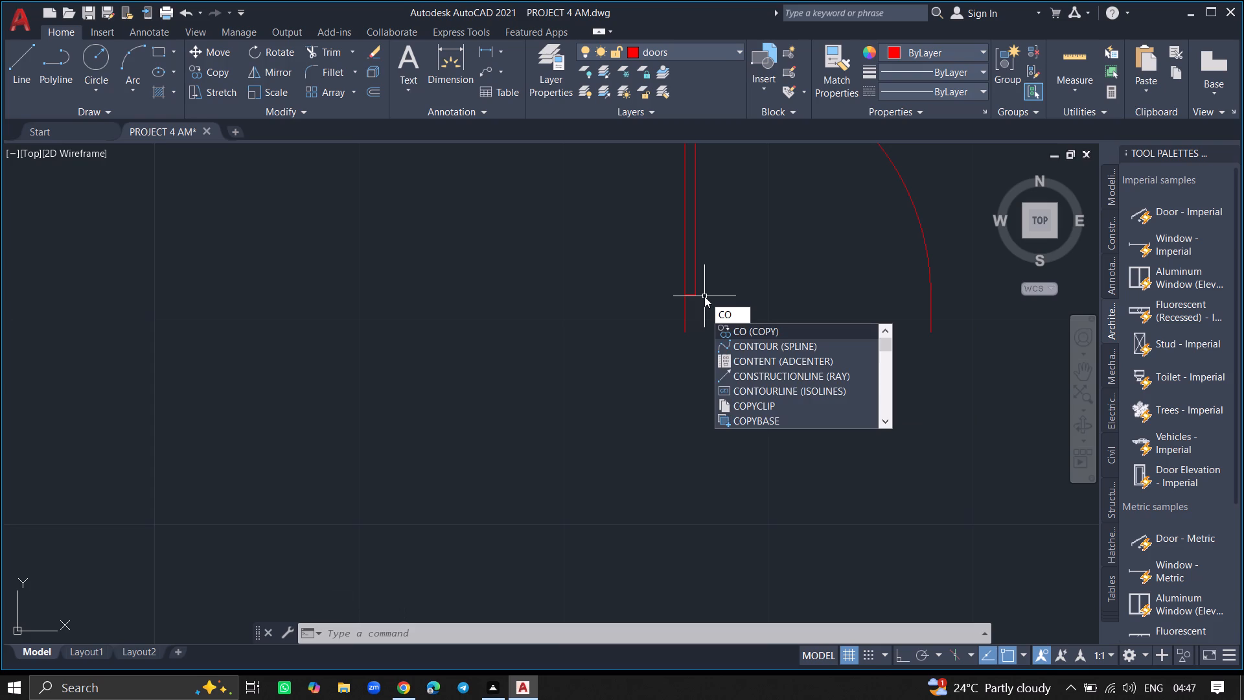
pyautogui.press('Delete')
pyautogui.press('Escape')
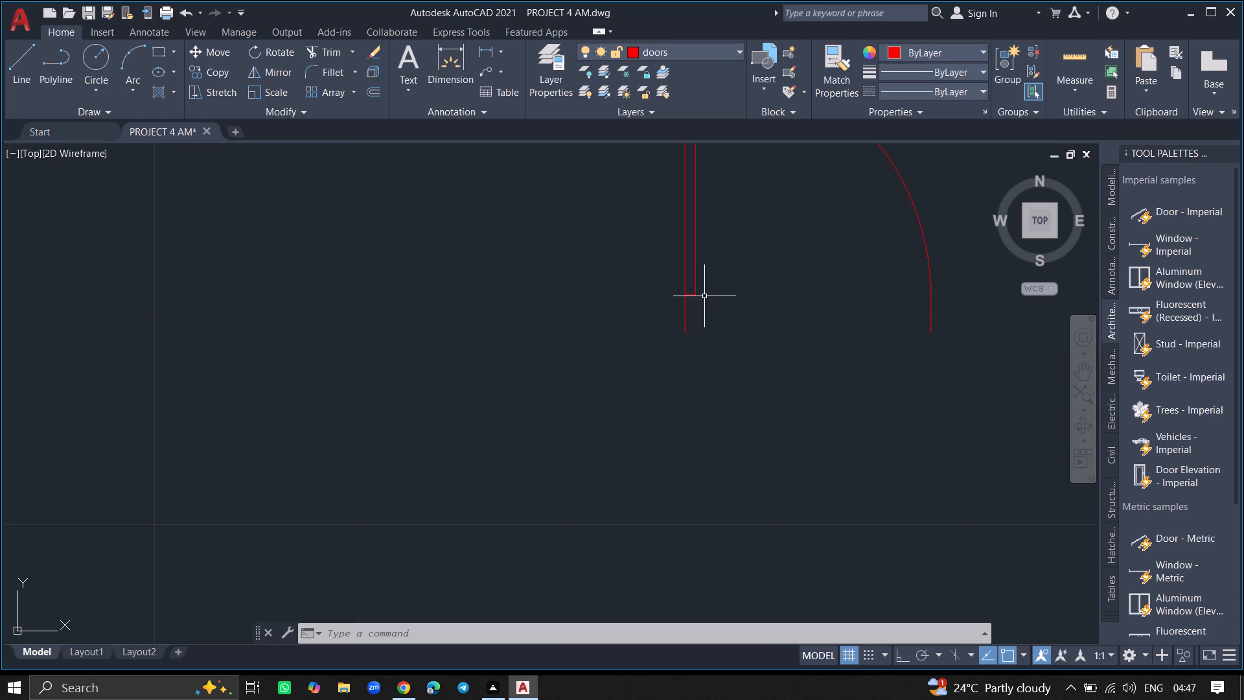
# Move the reduced door about 38'-10" at 214° into the left one of the two small rooms at the plan's top.
pyautogui.write('MOVE')
pyautogui.press('Return')
pyautogui.keyDown('ctrl'); pyautogui.scroll(-2, 704, 296); pyautogui.keyUp('ctrl')
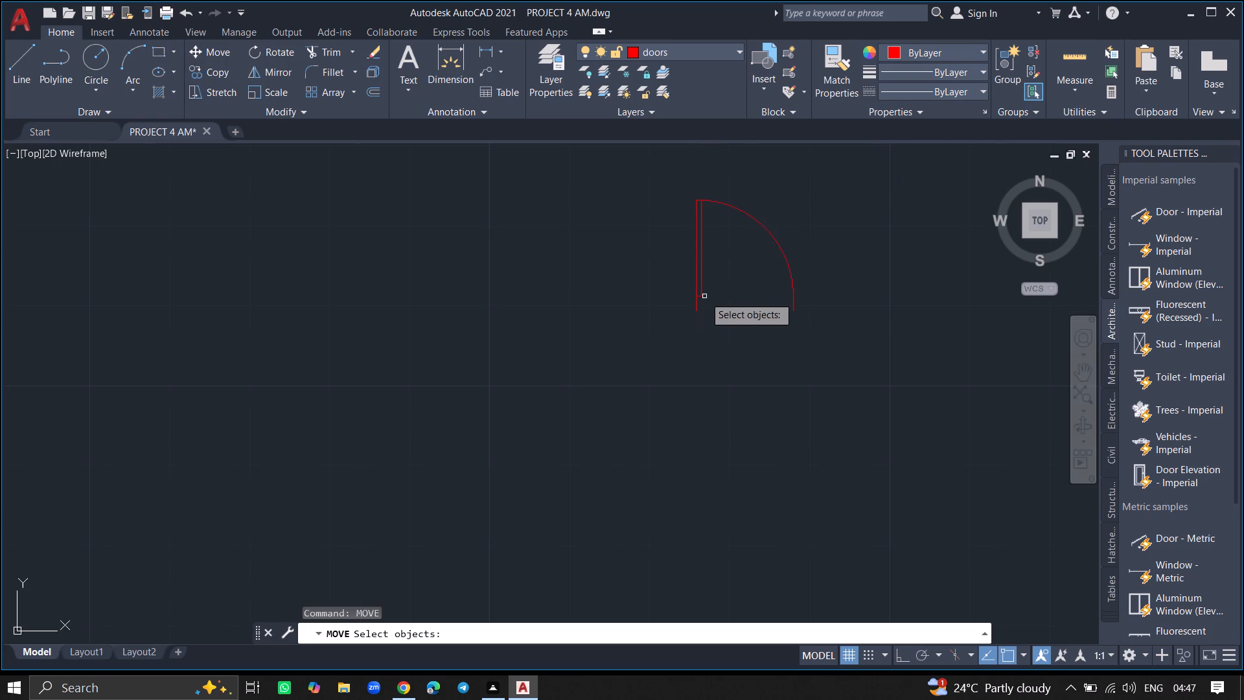
pyautogui.click(700, 286)
pyautogui.press('Return')
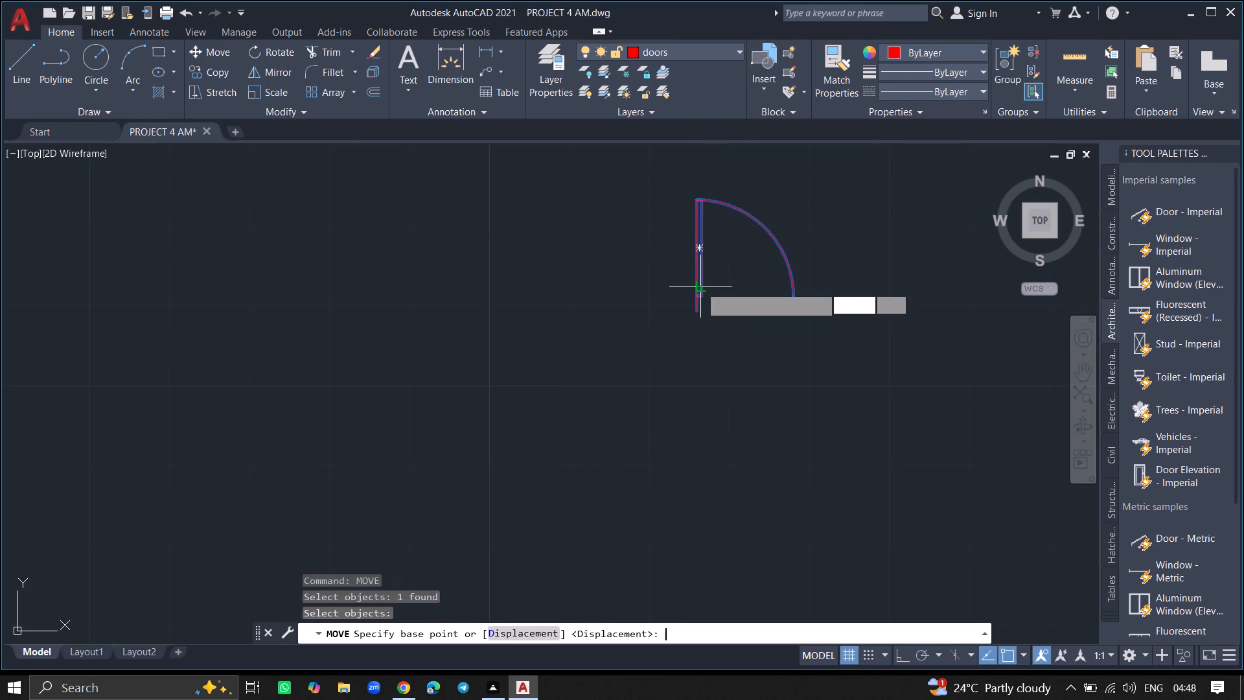
pyautogui.click(698, 244)
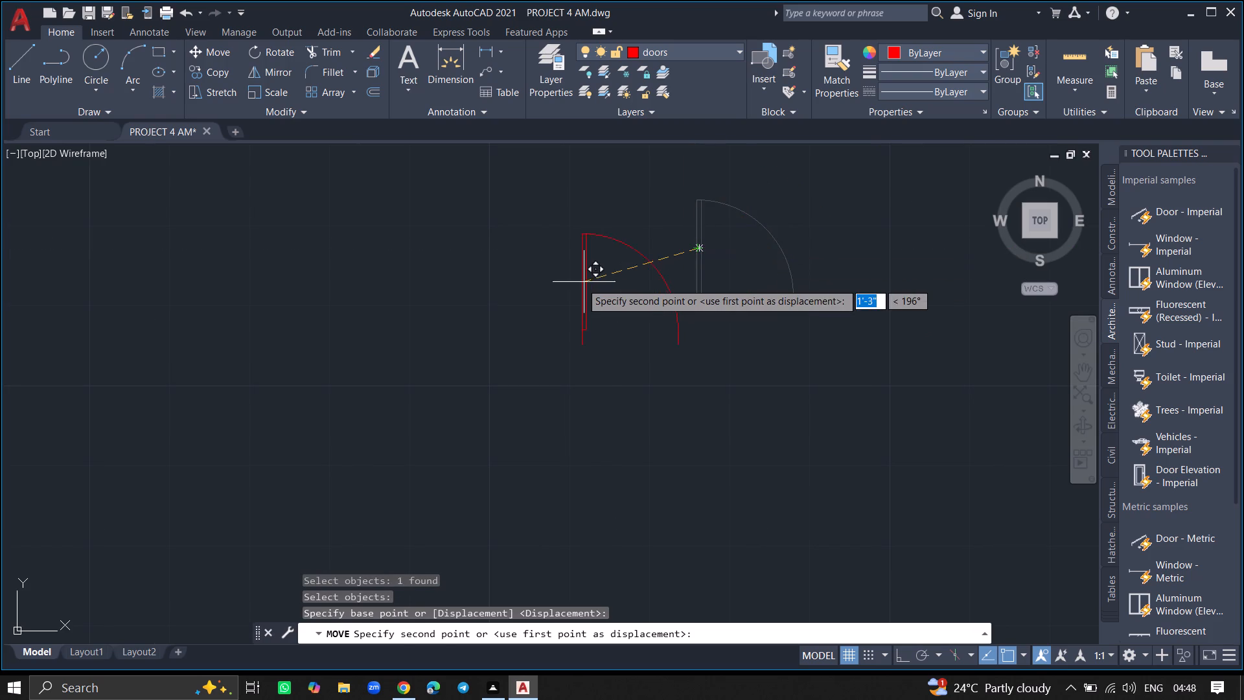
pyautogui.keyDown('ctrl'); pyautogui.scroll(-5, 581, 283); pyautogui.keyUp('ctrl')
pyautogui.keyDown('ctrl'); pyautogui.scroll(-3, 509, 333); pyautogui.keyUp('ctrl')
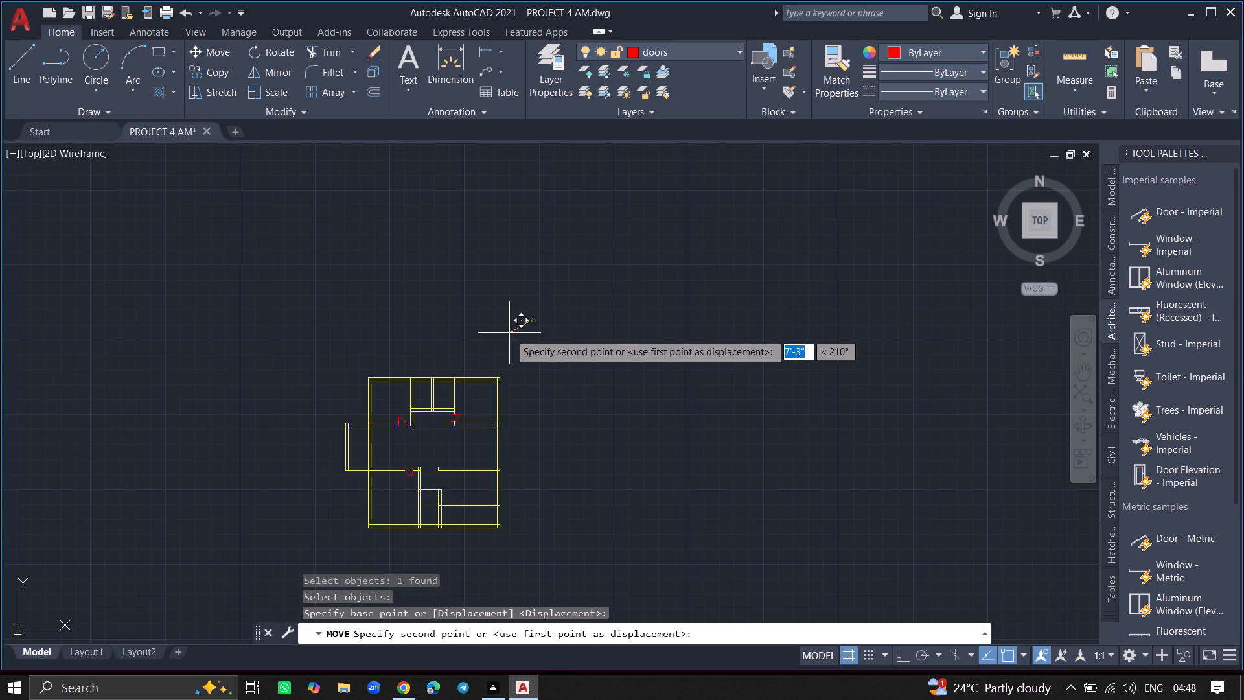
pyautogui.keyDown('ctrl'); pyautogui.scroll(8, 430, 402); pyautogui.keyUp('ctrl')
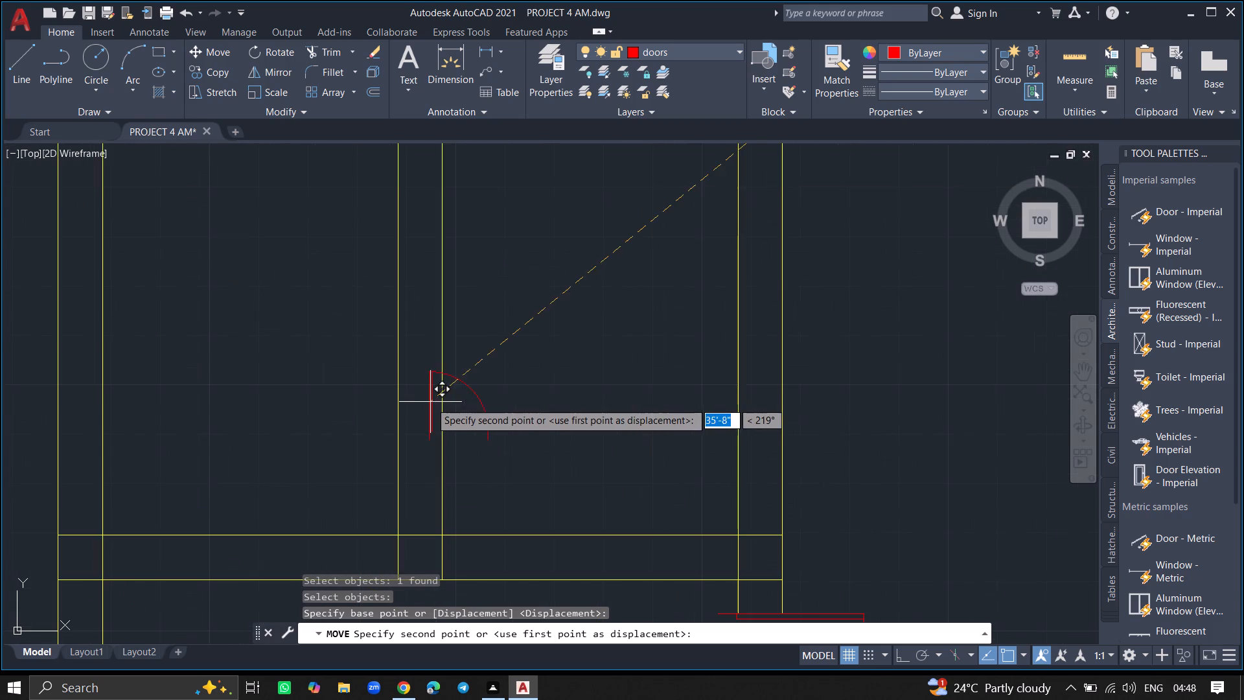
pyautogui.keyDown('ctrl'); pyautogui.scroll(-3, 353, 404); pyautogui.keyUp('ctrl')
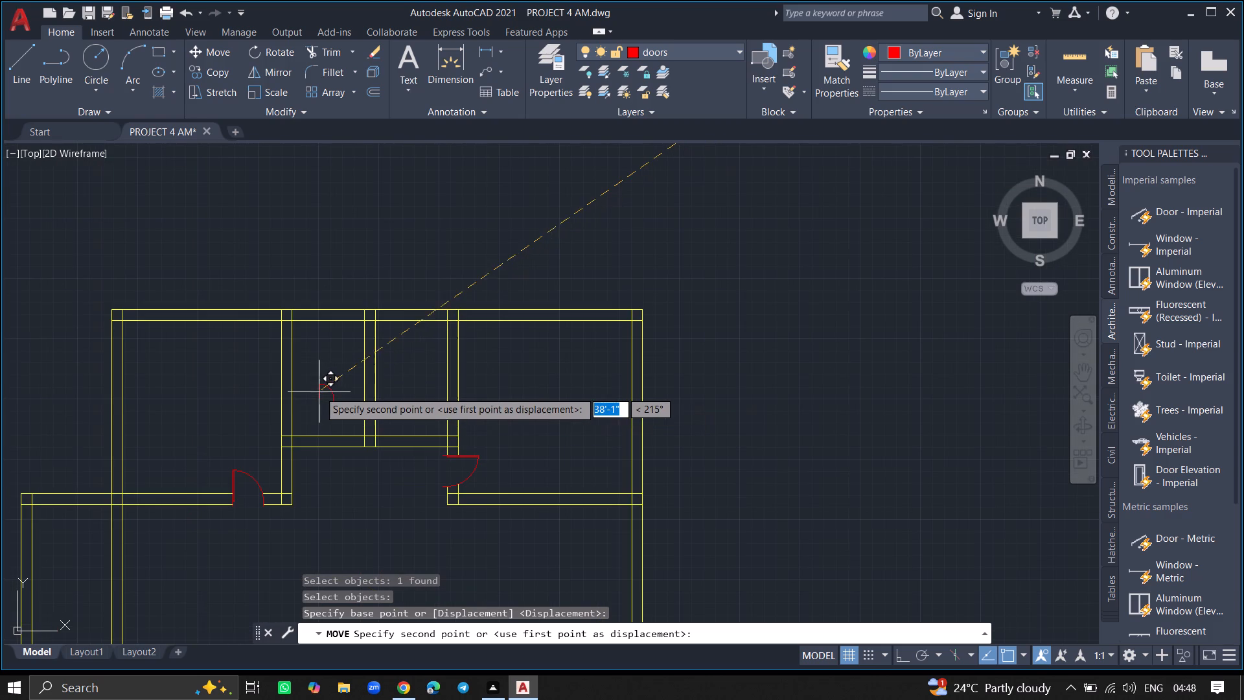
pyautogui.keyDown('ctrl'); pyautogui.scroll(3, 317, 390); pyautogui.keyUp('ctrl')
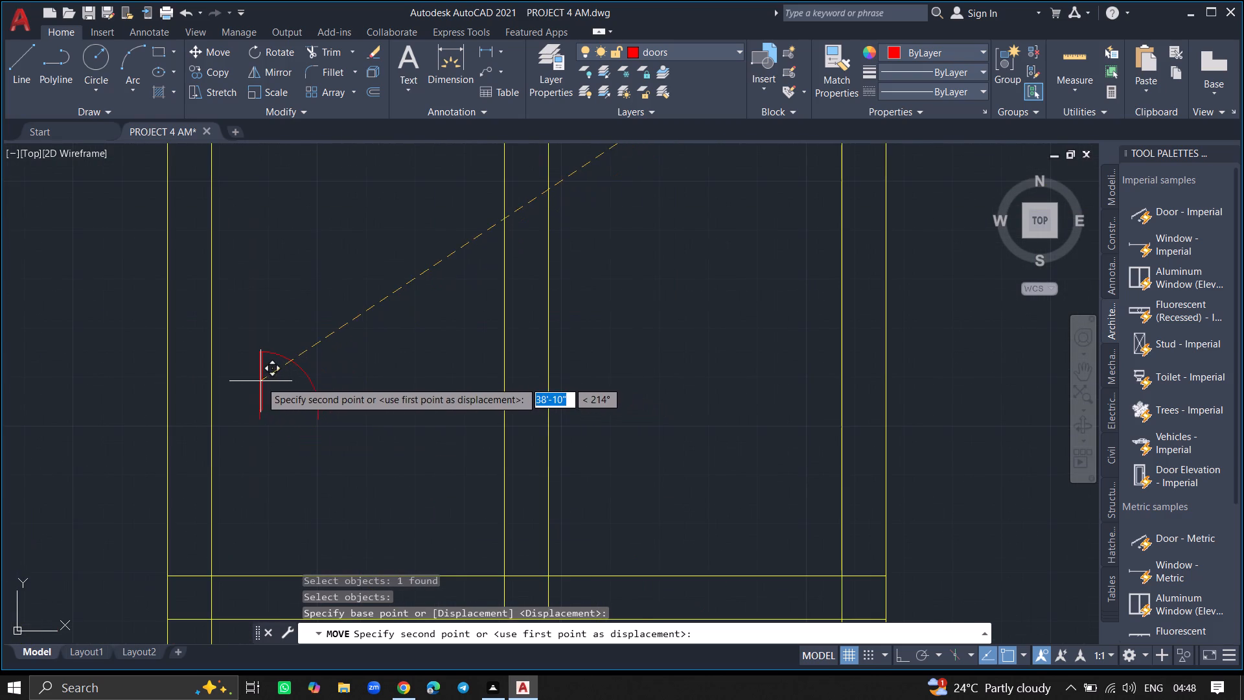
pyautogui.click(260, 381)
# Rotate the door a quarter turn clockwise about a point on its leaf, making the leaf horizontal.
pyautogui.click(260, 381)
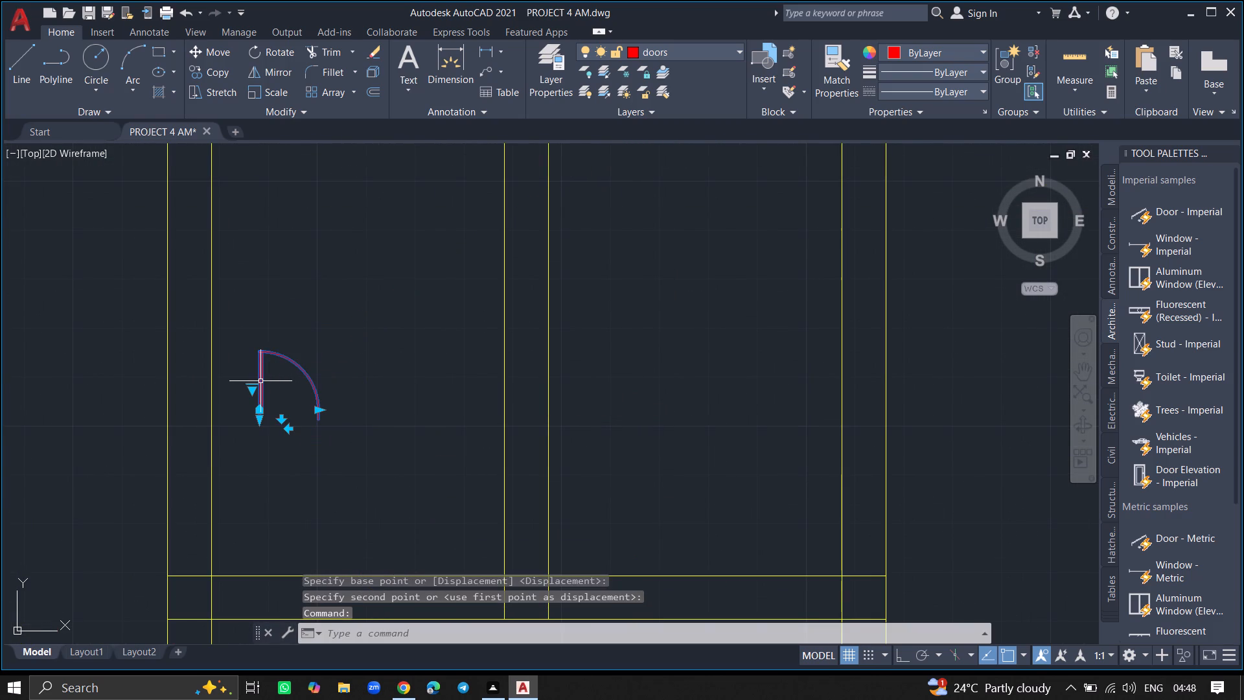
pyautogui.write('ROTATE')
pyautogui.press('Return')
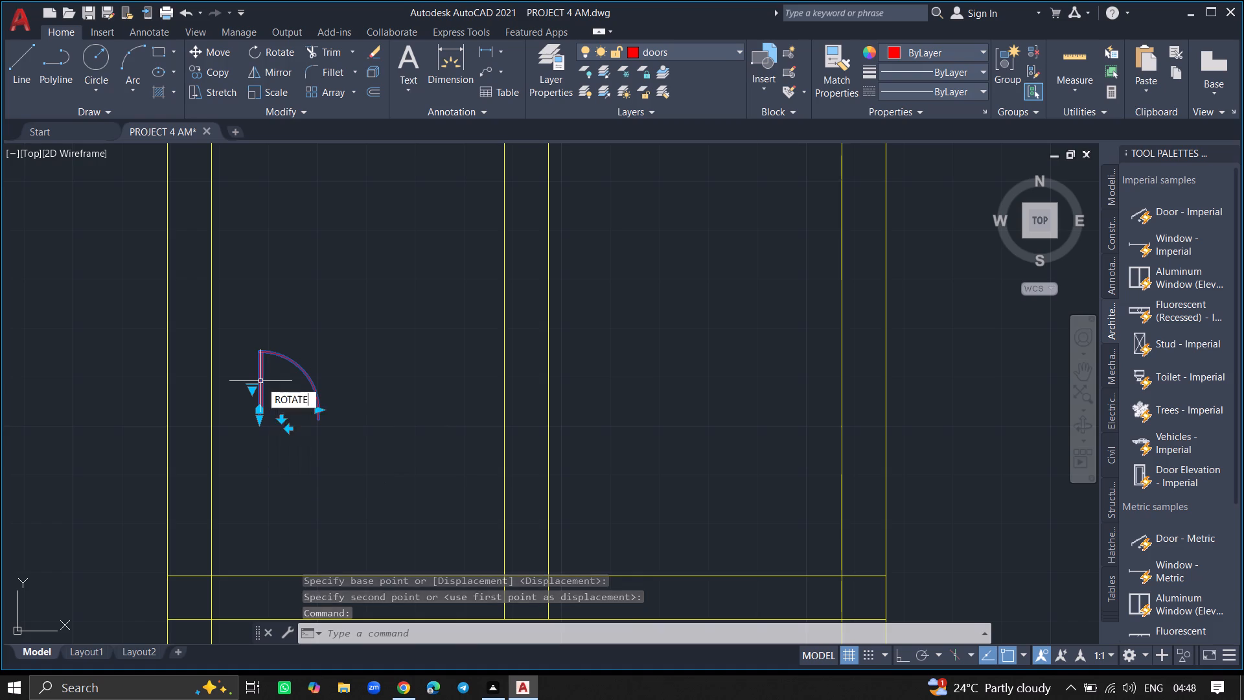
pyautogui.click(260, 381)
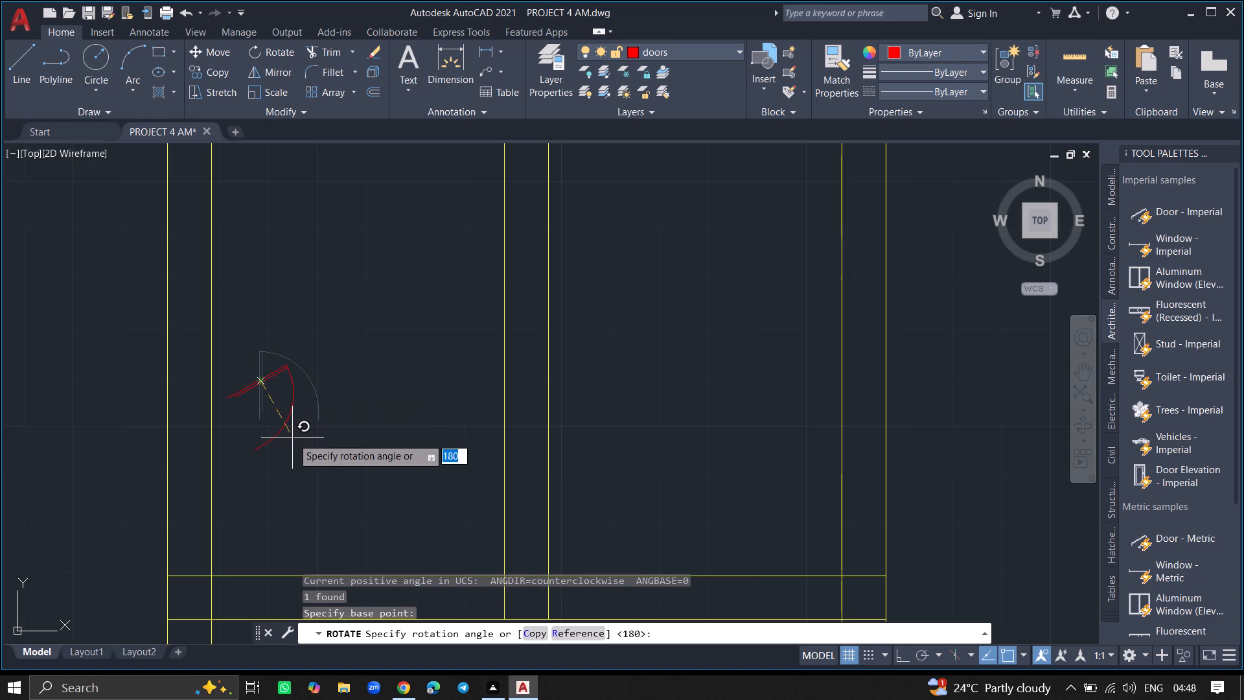
pyautogui.click(257, 470)
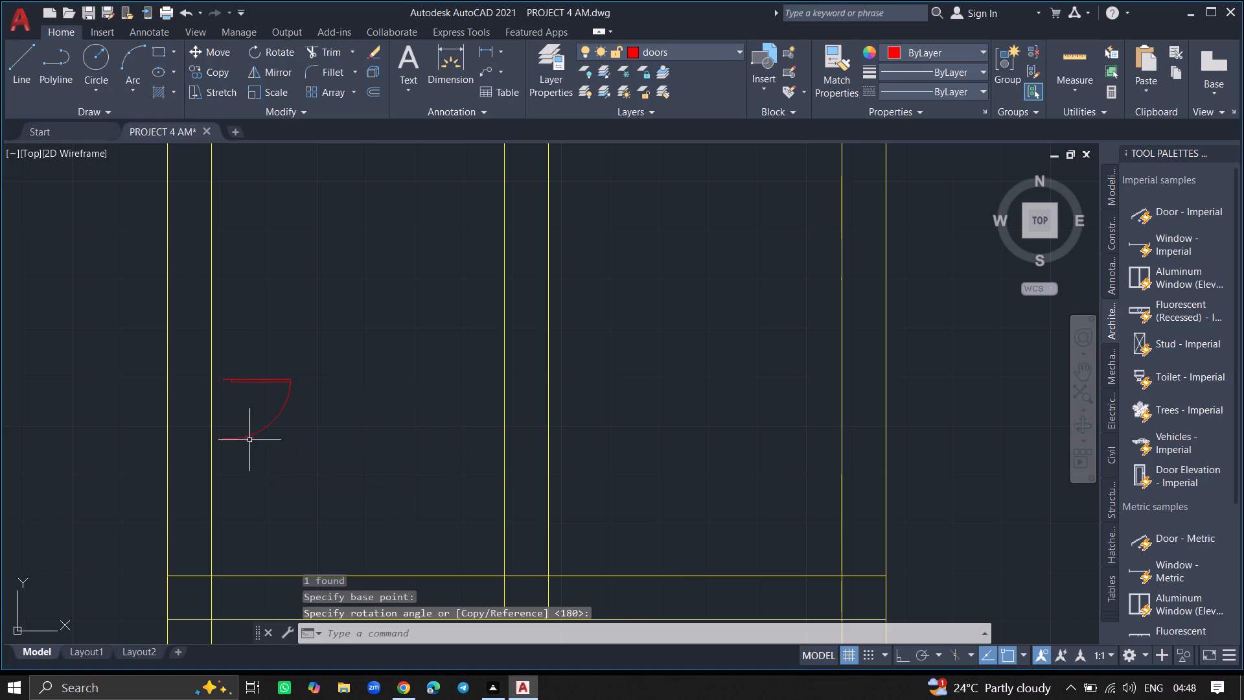
# Move the rotated door about 1'-4" up and to the left, onto the small room's left wall.
pyautogui.click(249, 436)
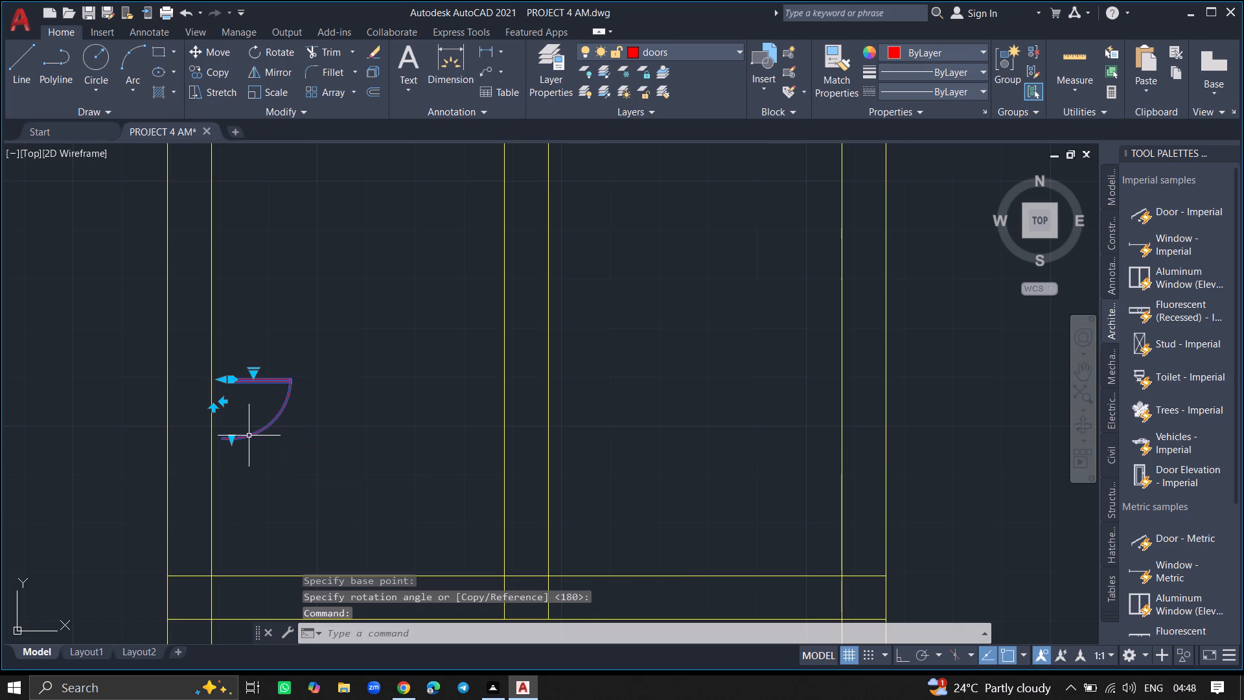
pyautogui.write('MOVE')
pyautogui.press('Return')
pyautogui.click(249, 436)
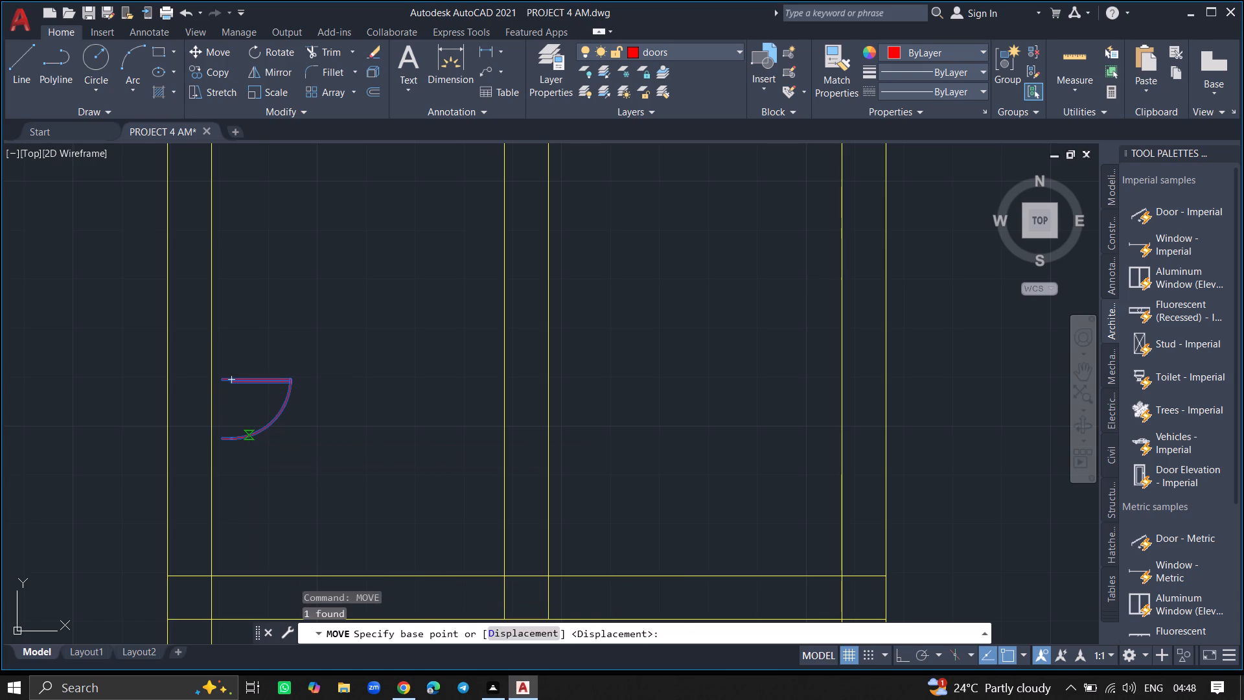
pyautogui.click(192, 383)
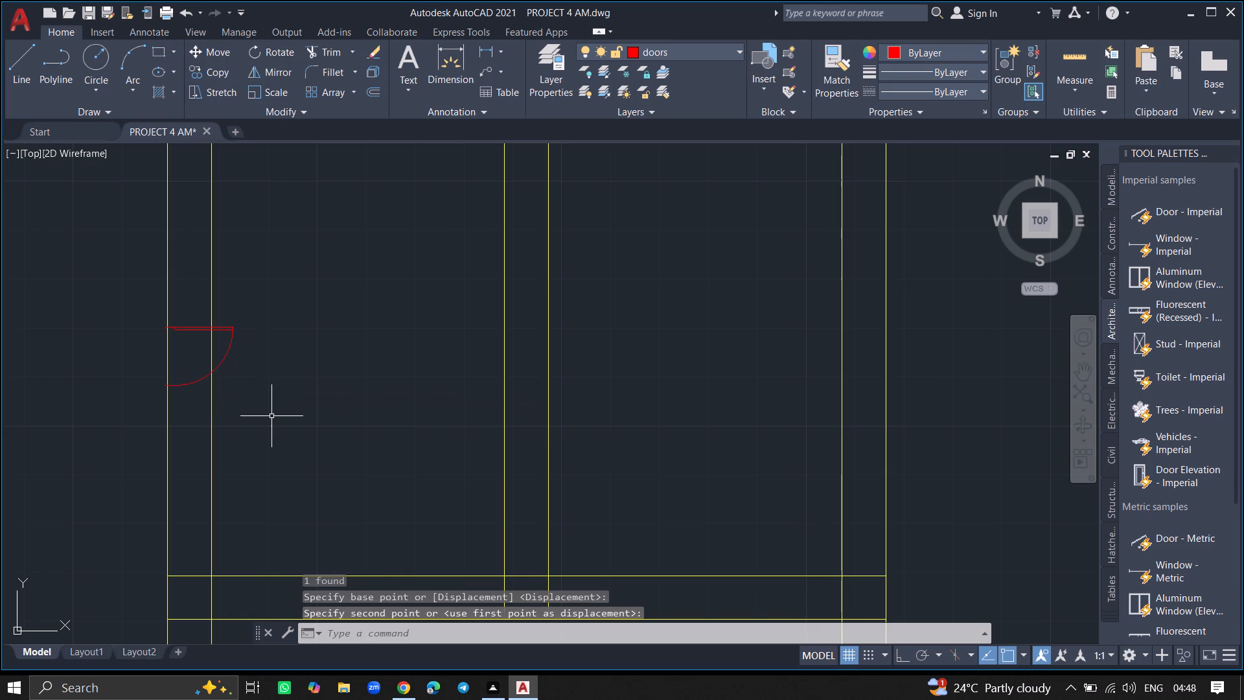
# Scale the door on the small room's left wall up freehand to about one and a half times, from a point on its arc.
pyautogui.write('SC')
pyautogui.press('Return')
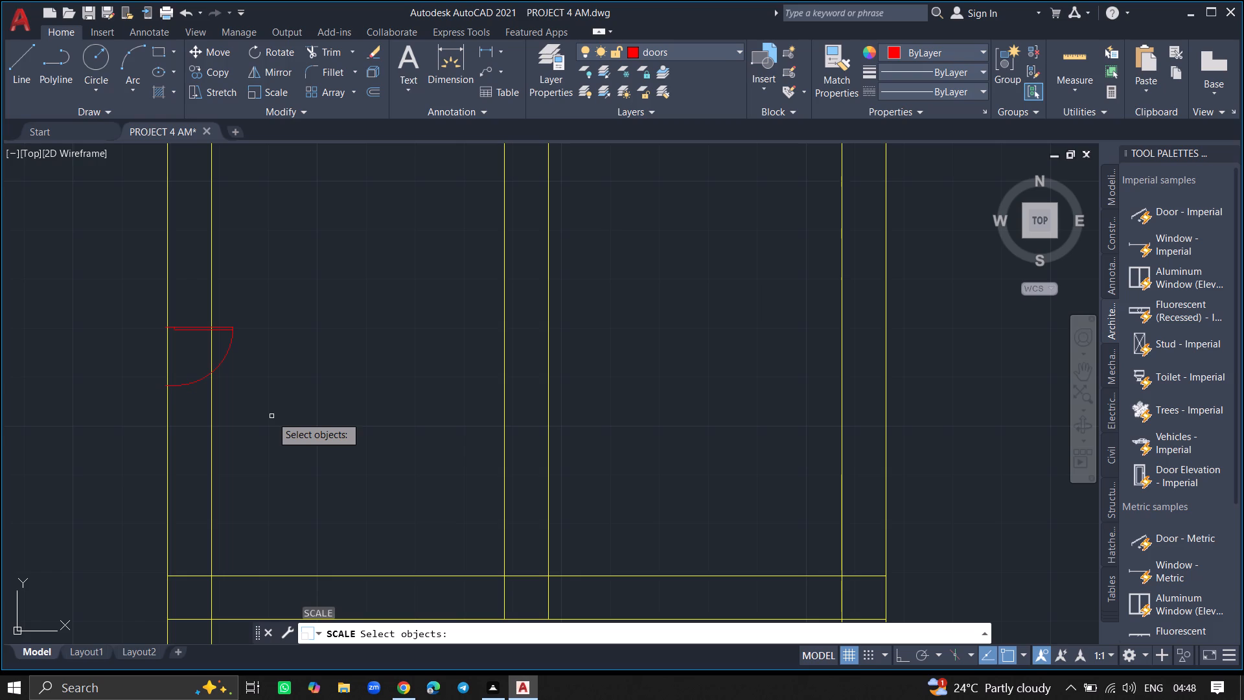
pyautogui.click(224, 353)
pyautogui.press('Return')
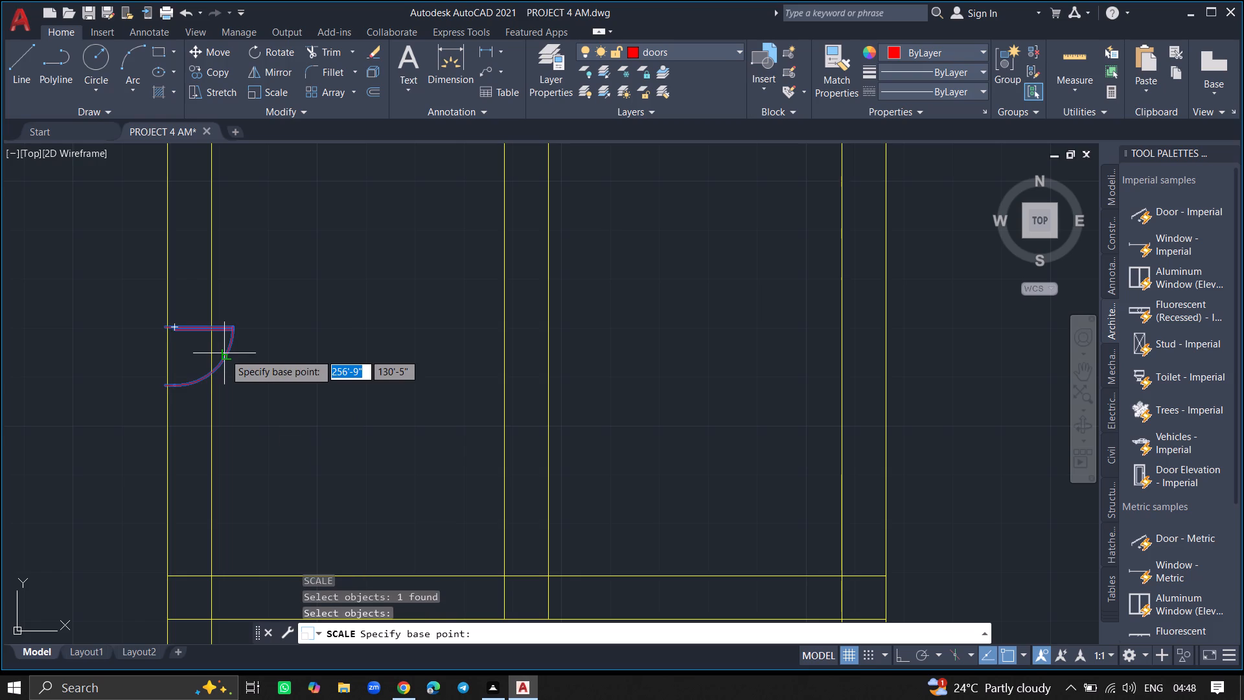
pyautogui.click(224, 353)
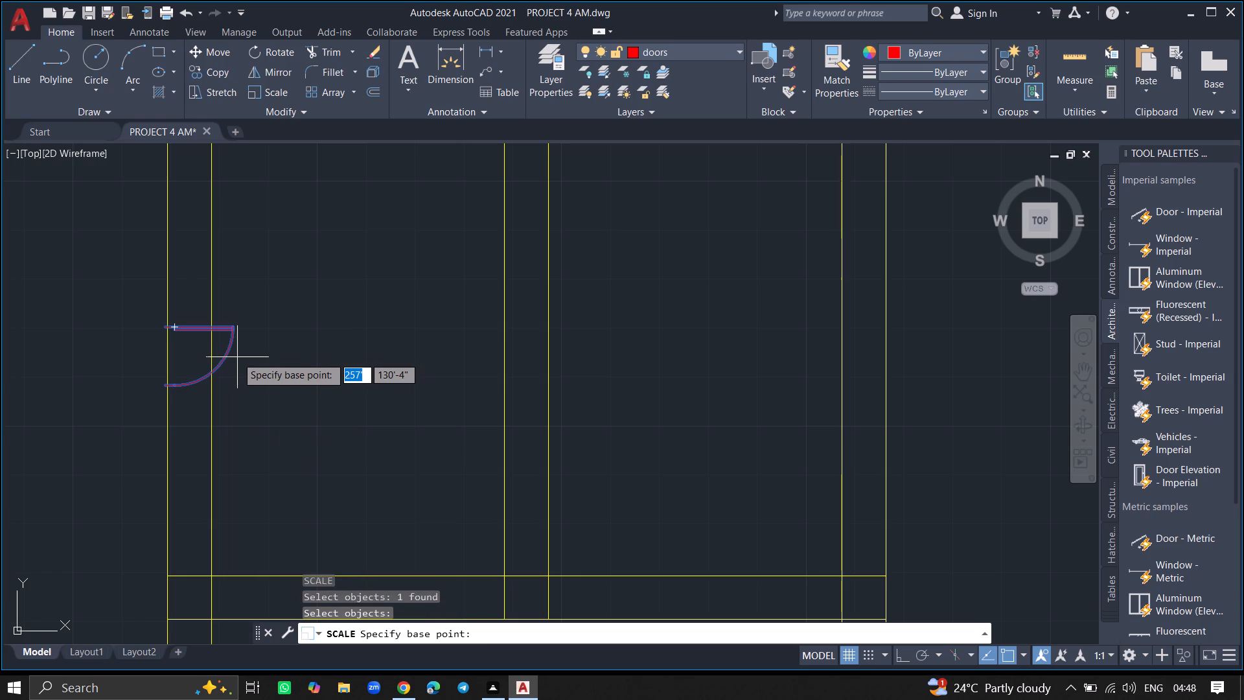
pyautogui.click(228, 353)
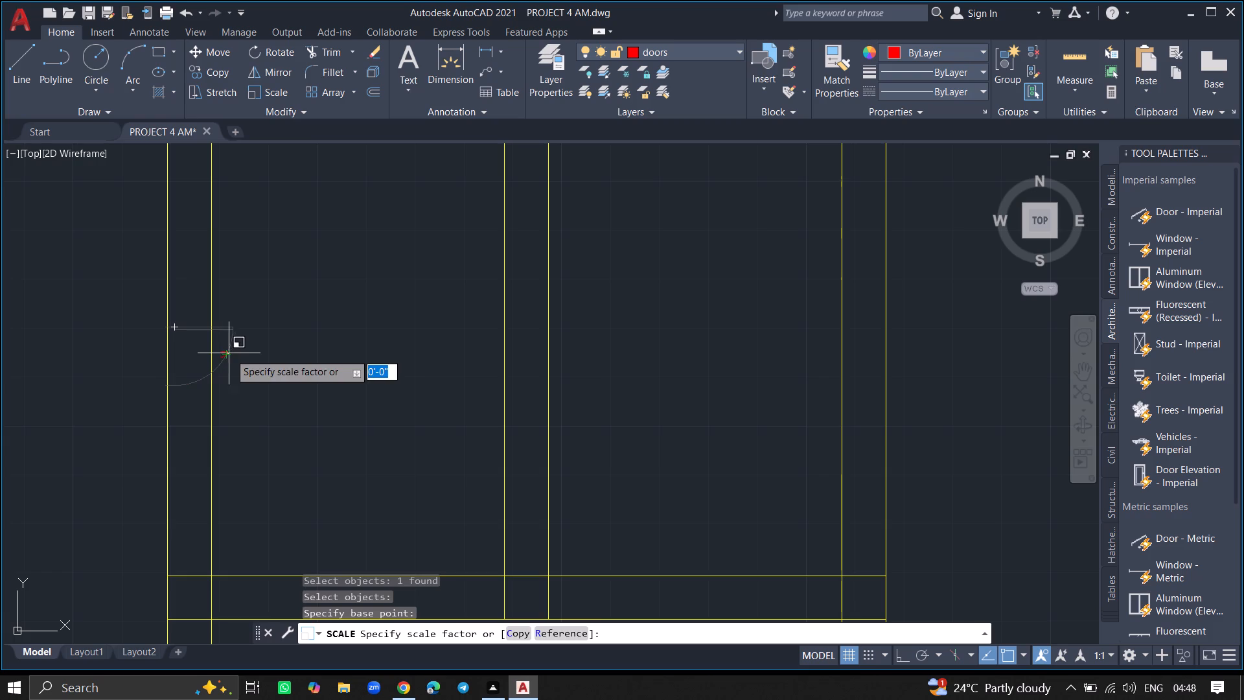
pyautogui.click(273, 370)
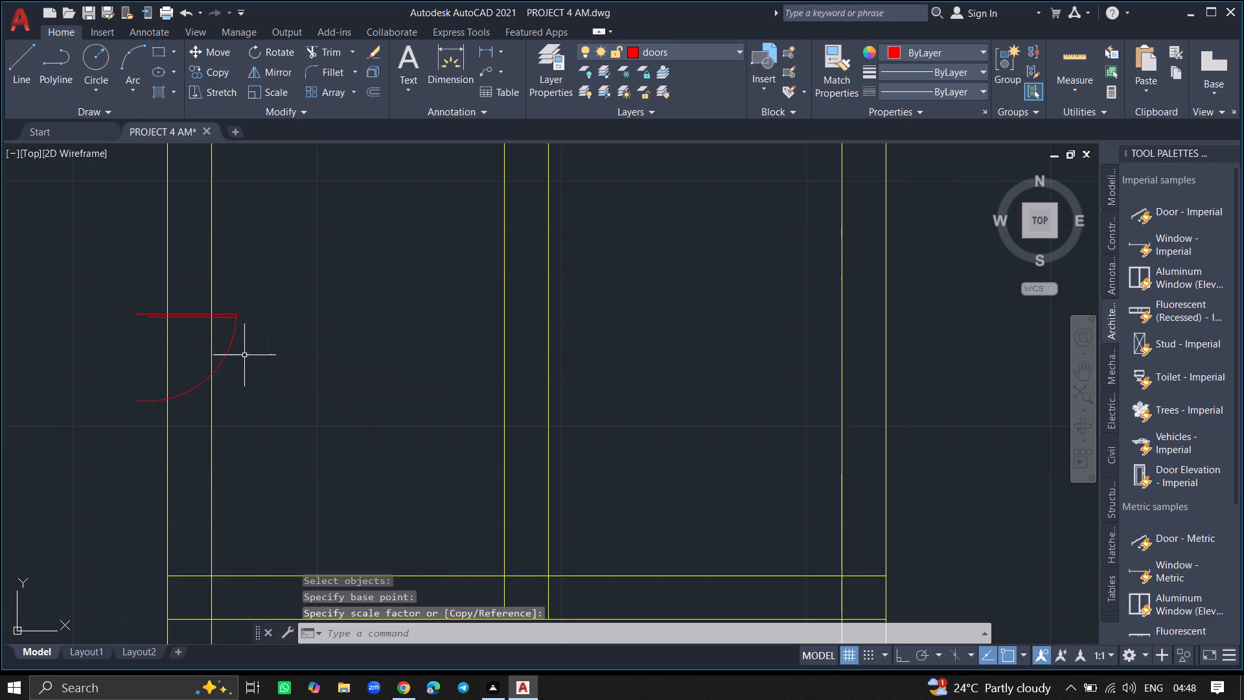
# Move the enlarged door about 1'-6" upward at 72° so it spans the small room's left wall.
pyautogui.click(226, 352)
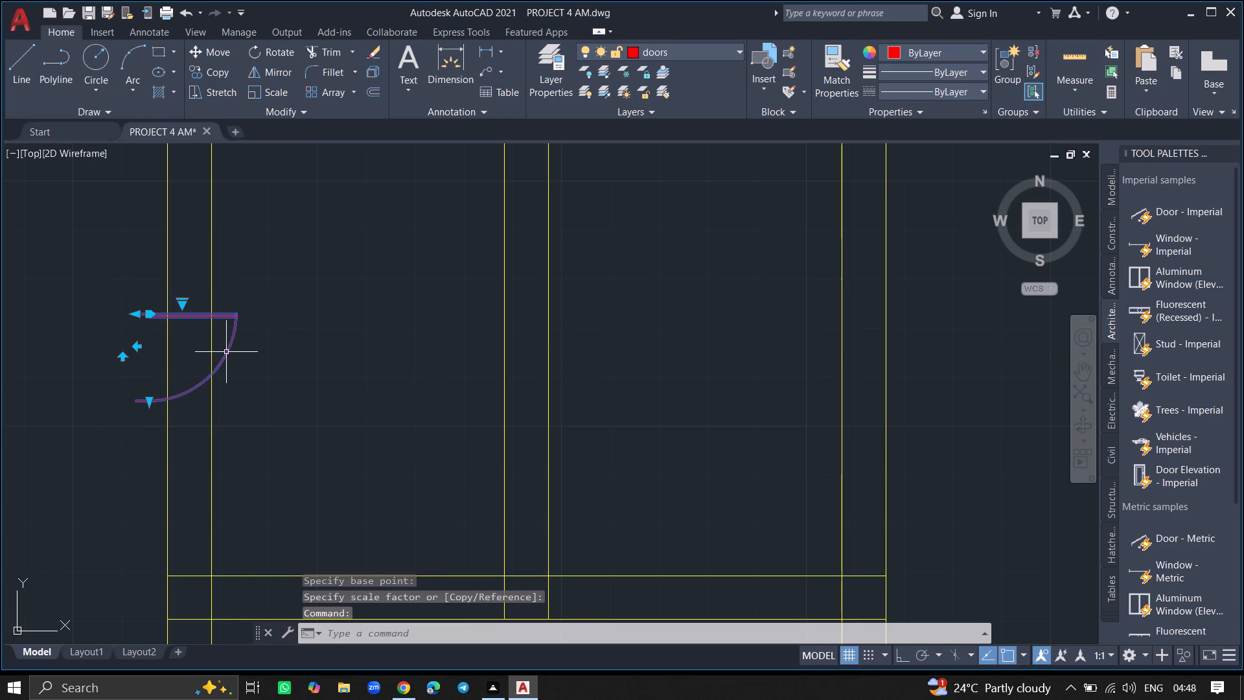
pyautogui.write('MOVE')
pyautogui.press('Return')
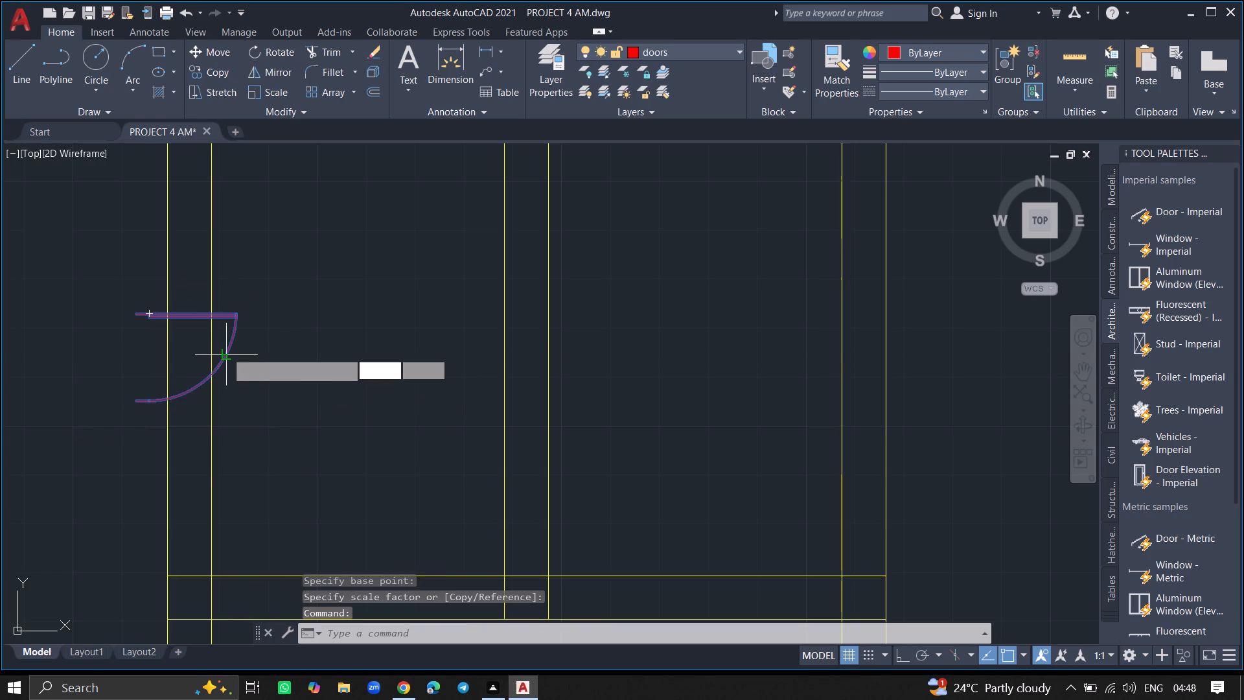
pyautogui.click(226, 352)
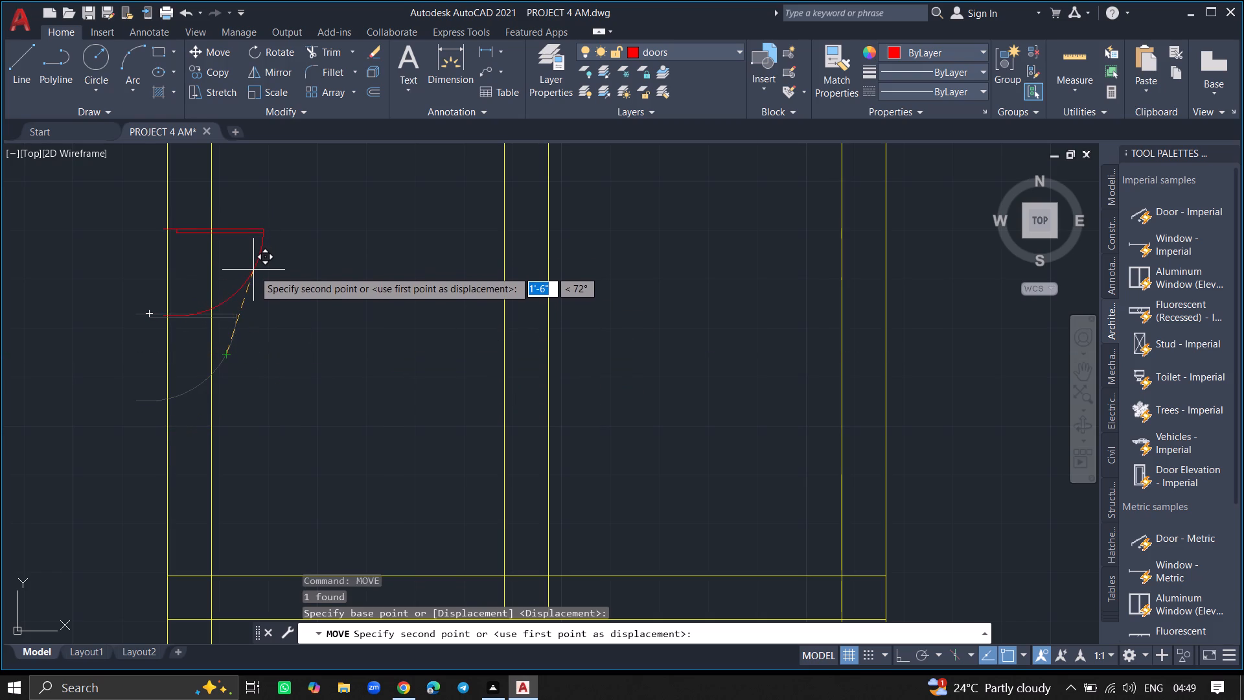
pyautogui.click(253, 272)
pyautogui.keyDown('ctrl'); pyautogui.scroll(-1, 253, 272); pyautogui.keyUp('ctrl')
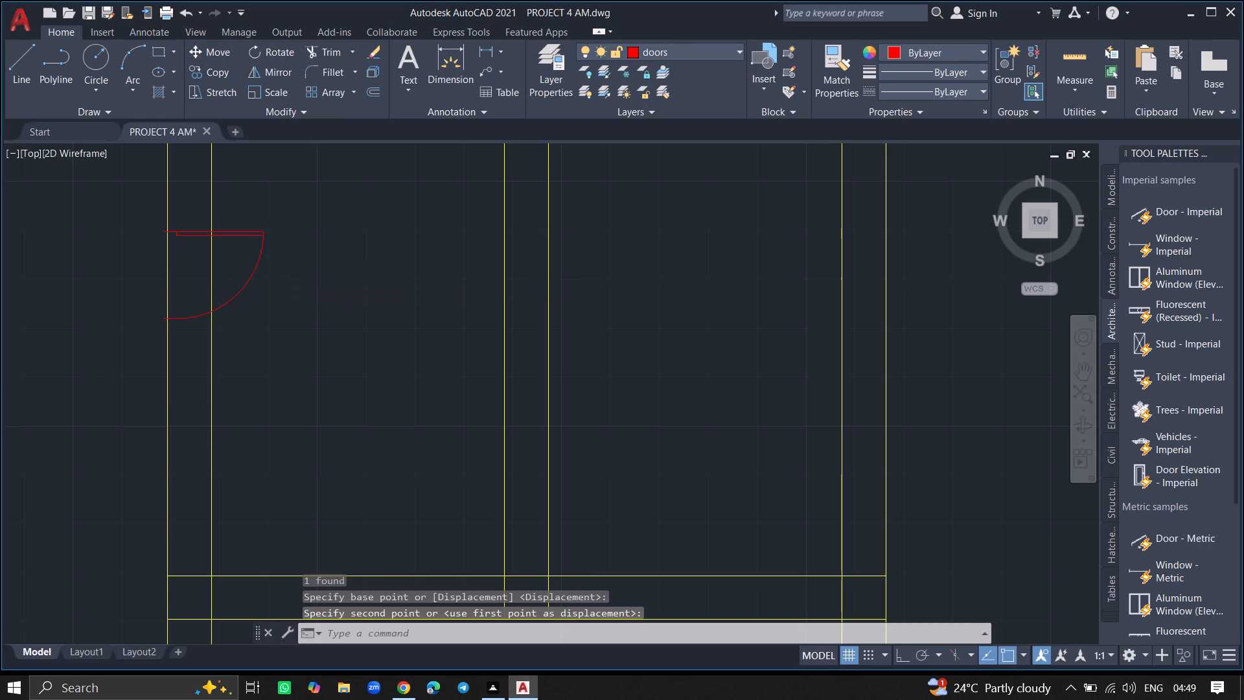
pyautogui.keyDown('ctrl'); pyautogui.scroll(-2, 311, 262); pyautogui.keyUp('ctrl')
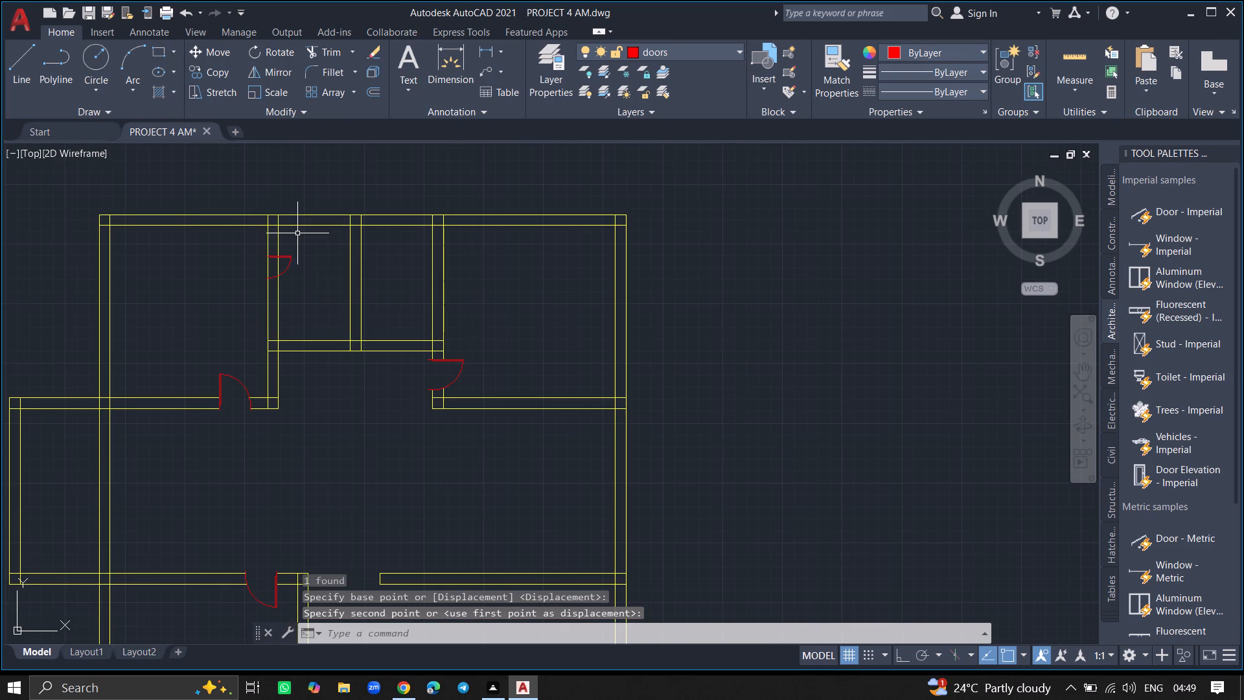
# Move the door on the small room's left wall about 8" downward along the wall.
pyautogui.keyDown('ctrl'); pyautogui.scroll(6, 284, 237); pyautogui.keyUp('ctrl')
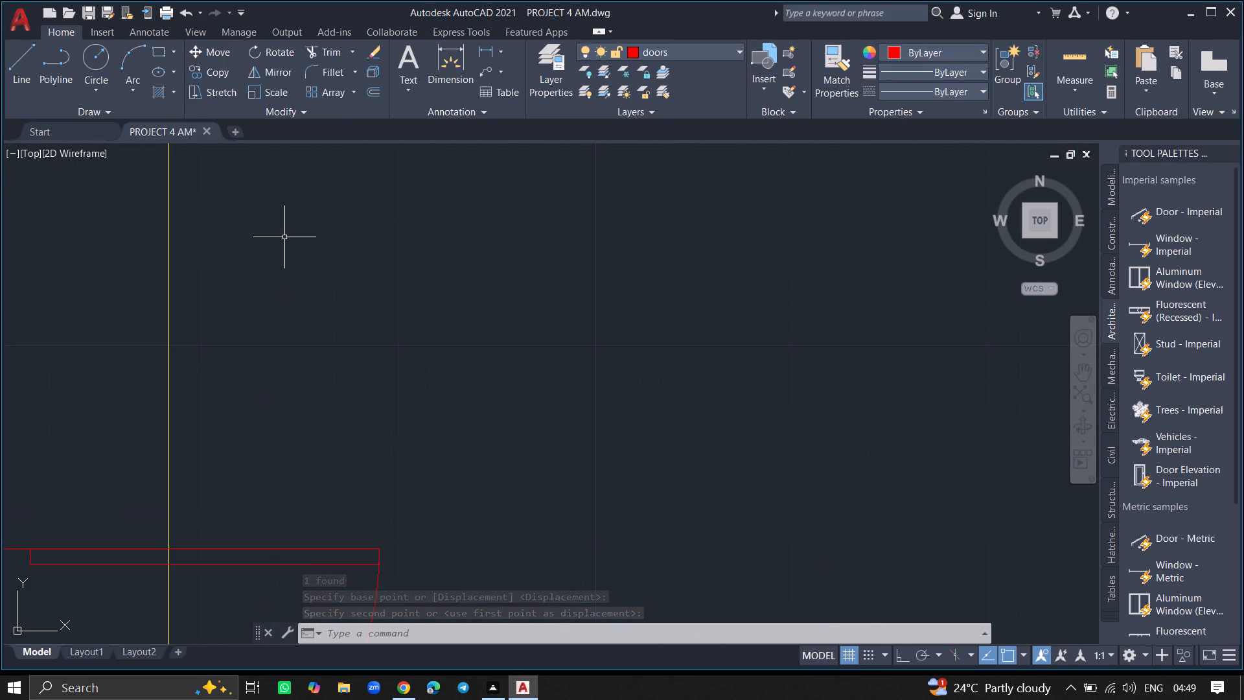
pyautogui.keyDown('ctrl'); pyautogui.scroll(-6, 284, 237); pyautogui.keyUp('ctrl')
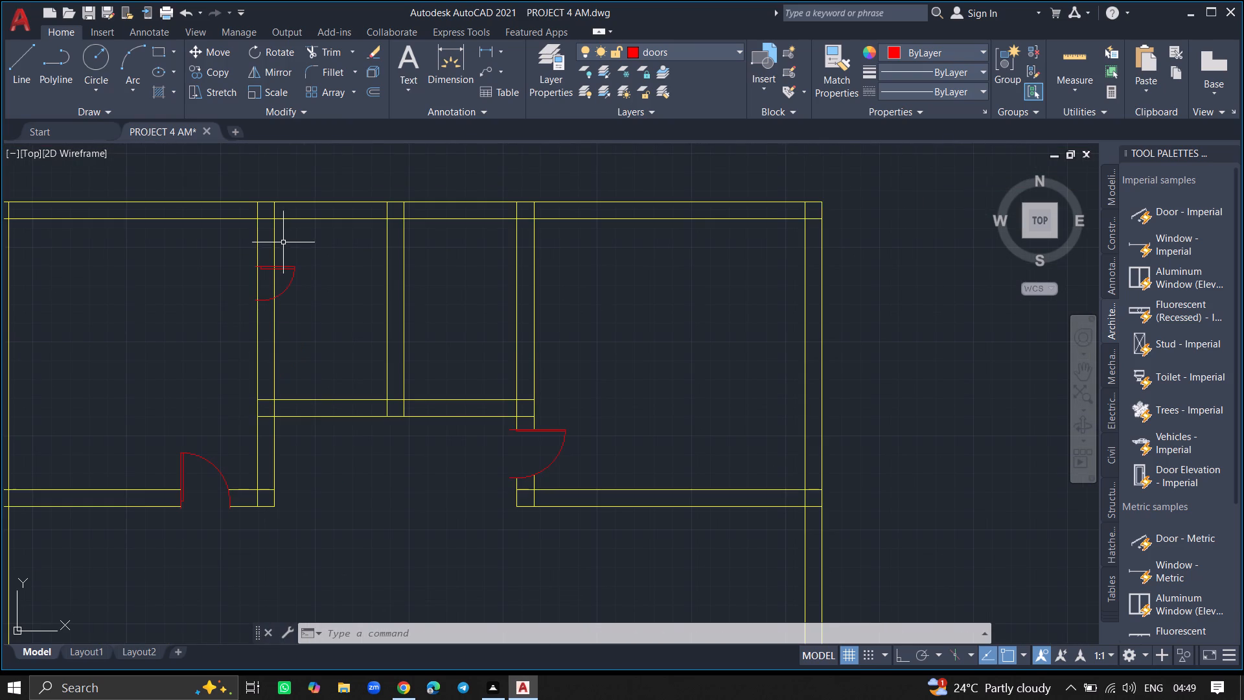
pyautogui.click(282, 268)
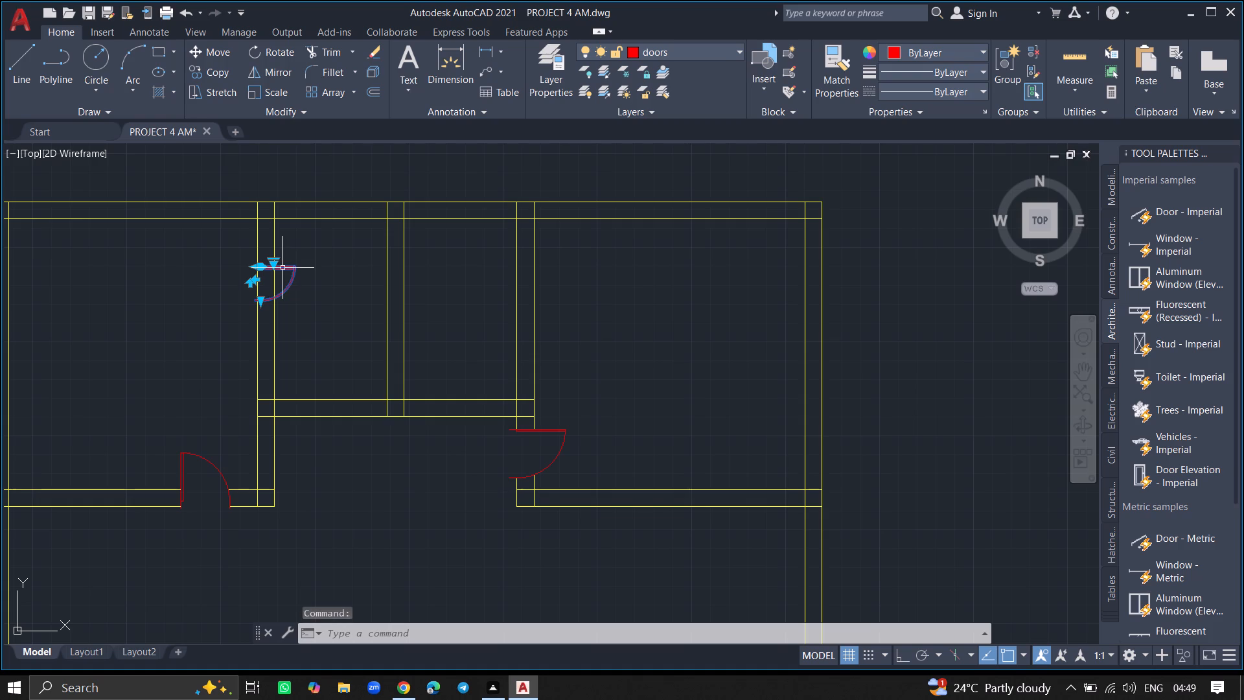
pyautogui.write('MOVE')
pyautogui.press('Return')
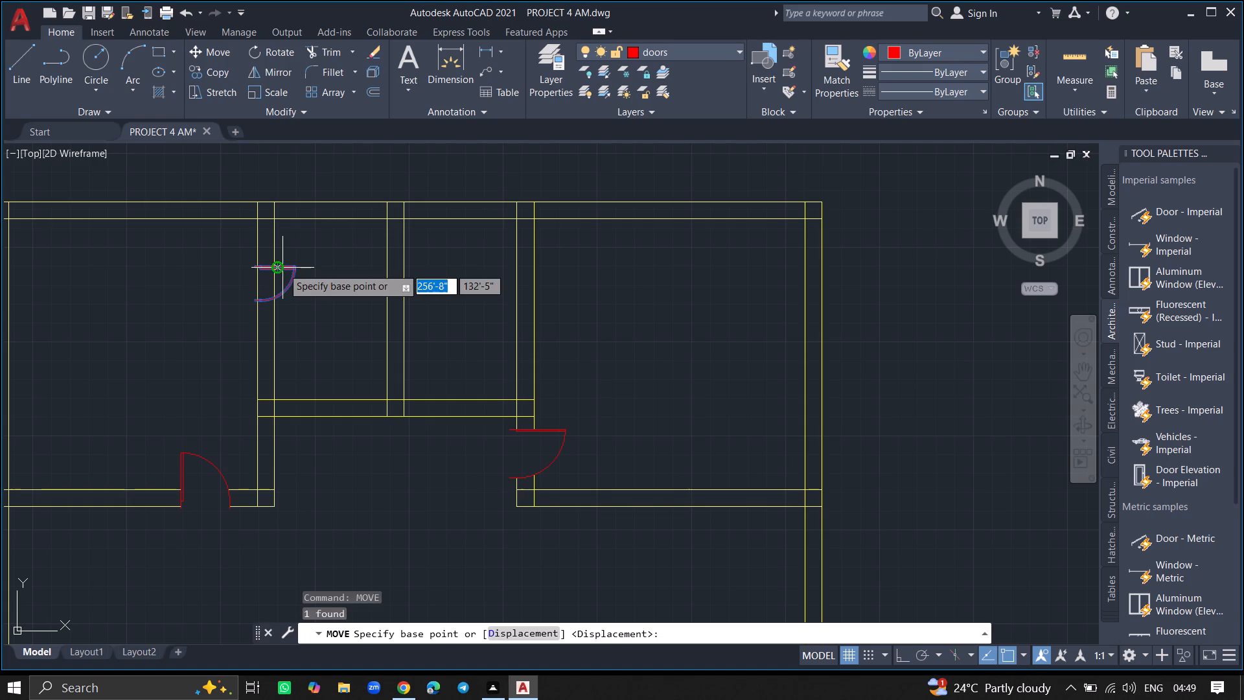
pyautogui.click(282, 268)
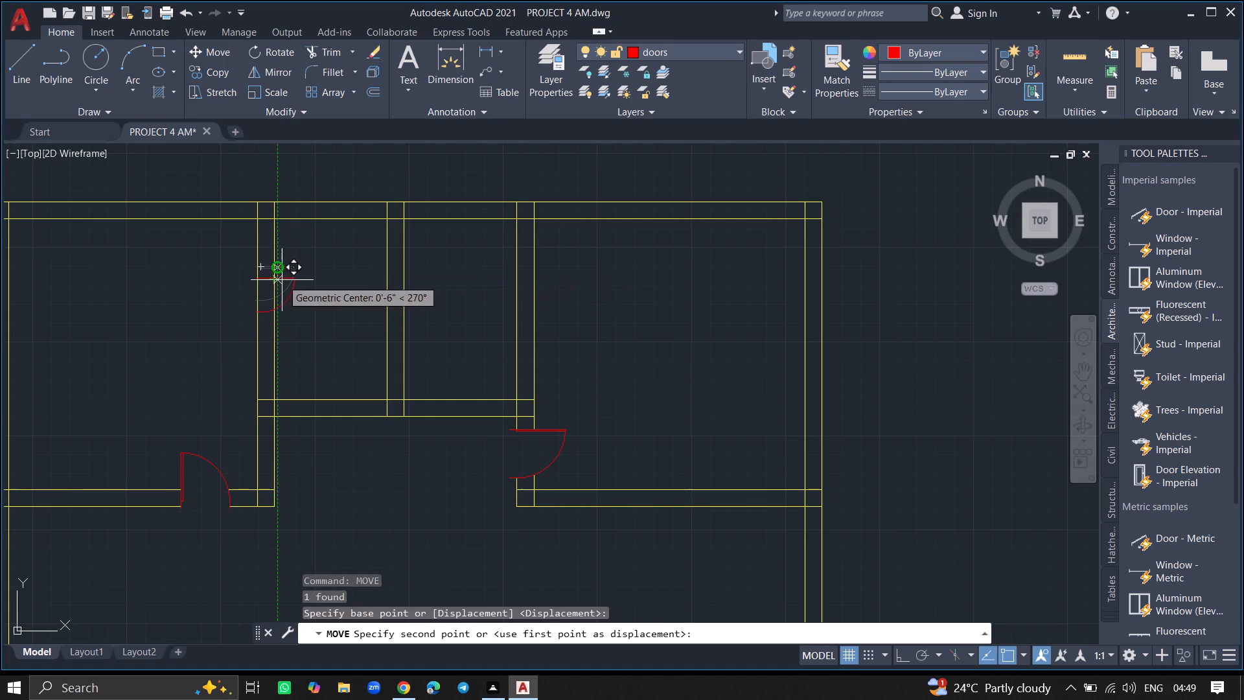
pyautogui.keyDown('ctrl'); pyautogui.scroll(1, 280, 283); pyautogui.keyUp('ctrl')
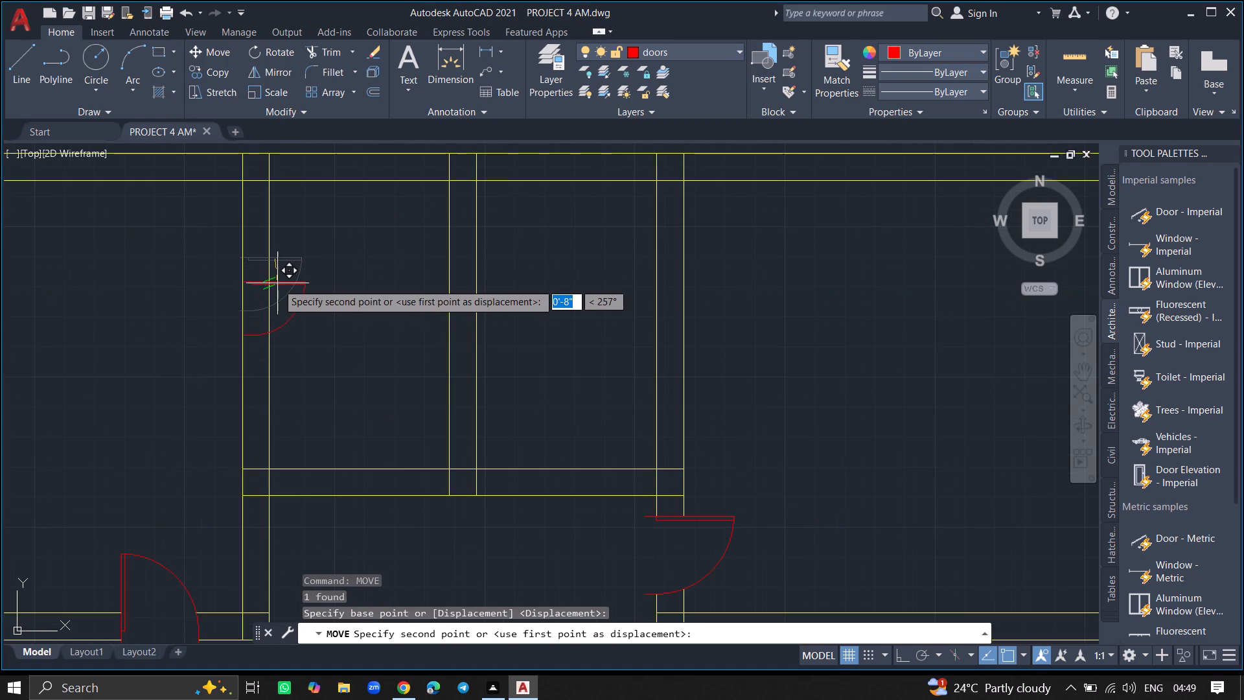
pyautogui.click(273, 283)
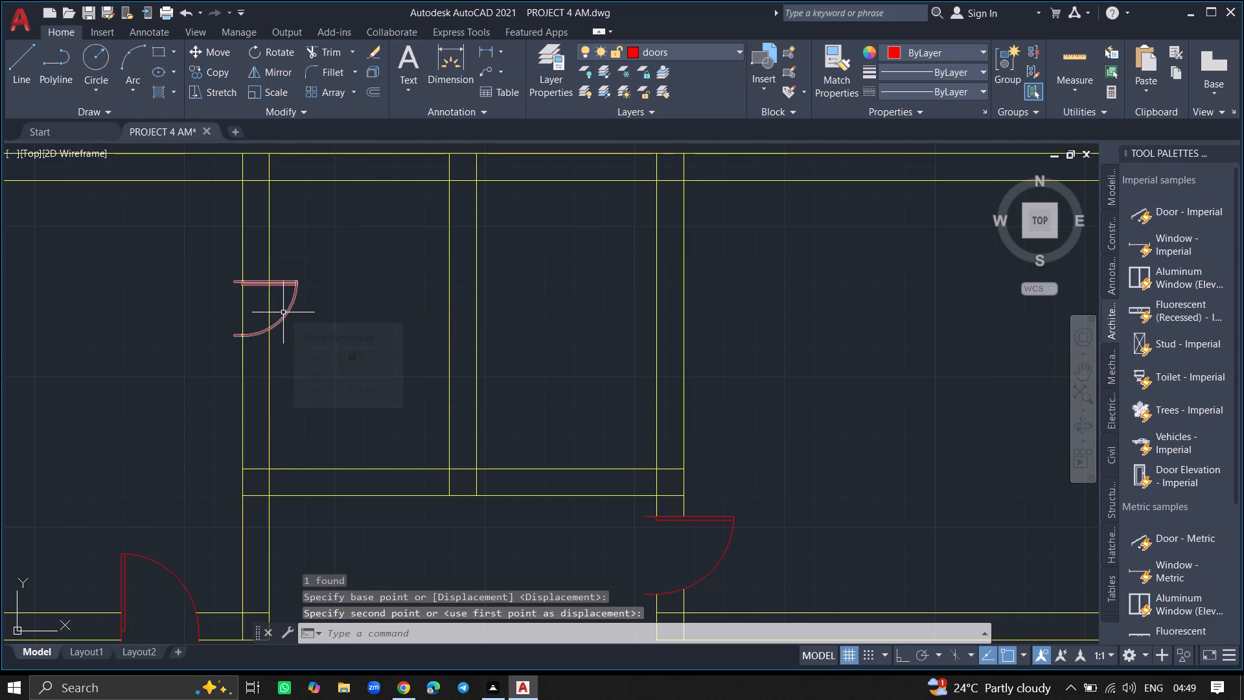
# Mirror the door on the small room's left wall, starting the mirror line from a point on its leaf.
pyautogui.click(283, 312)
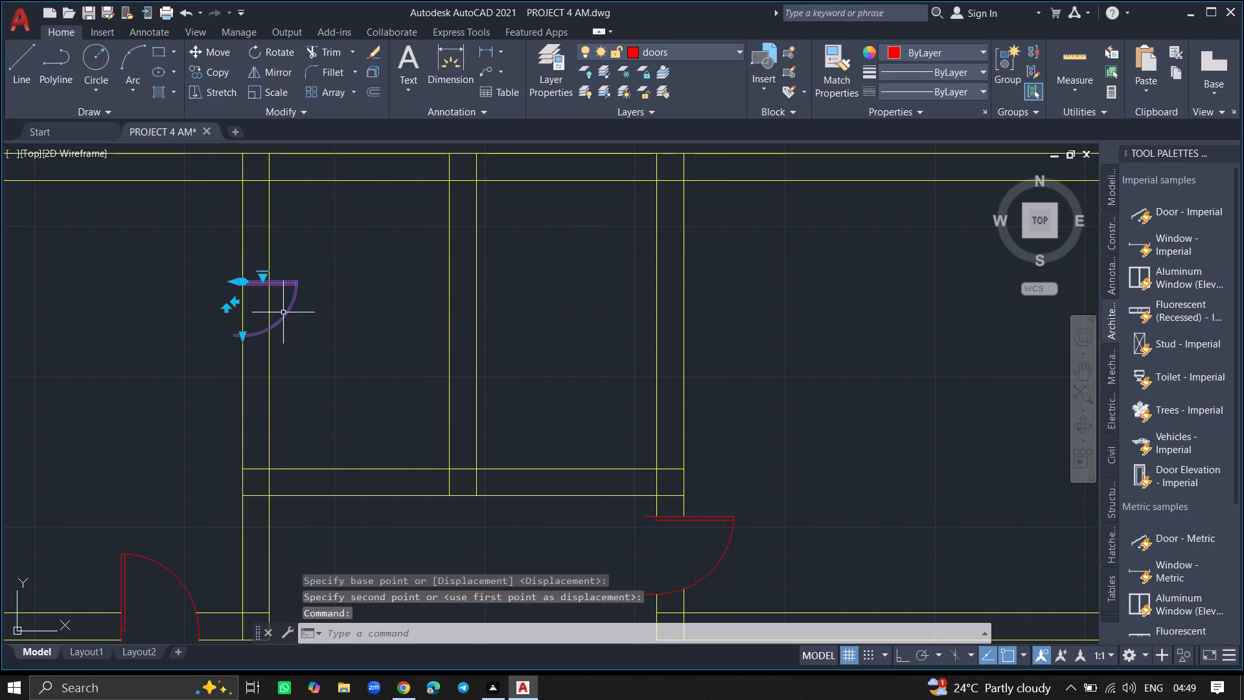
pyautogui.write('MIRROR')
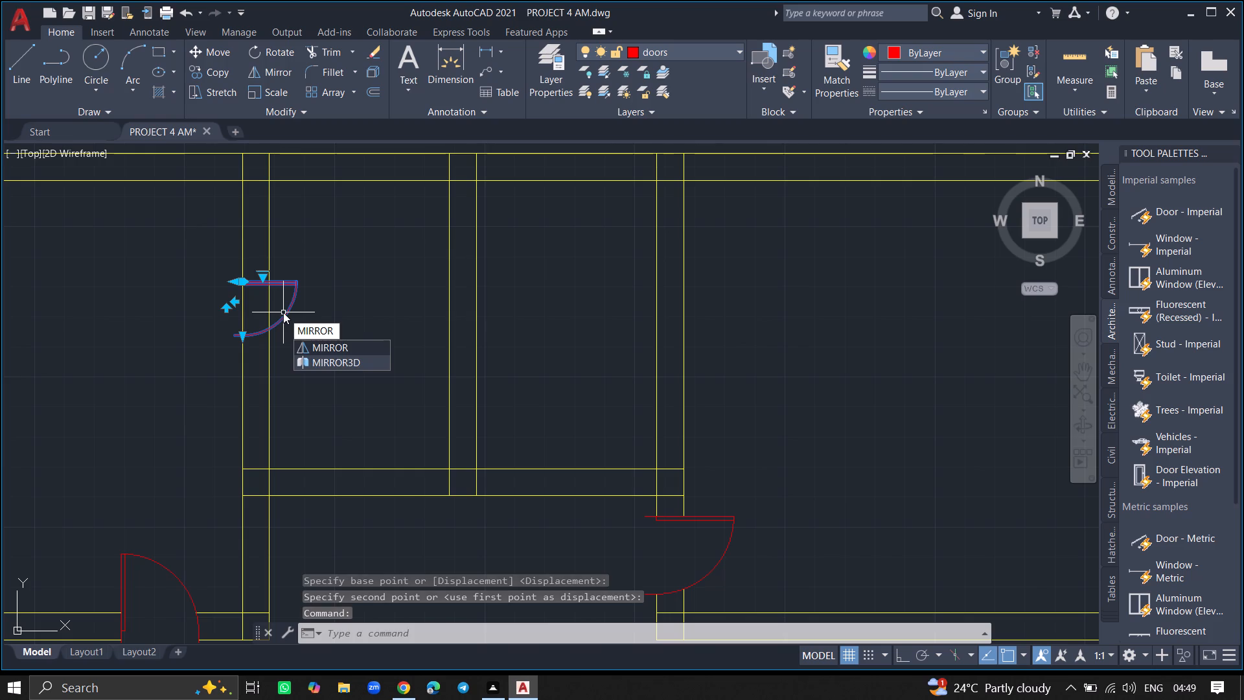
pyautogui.press('Return')
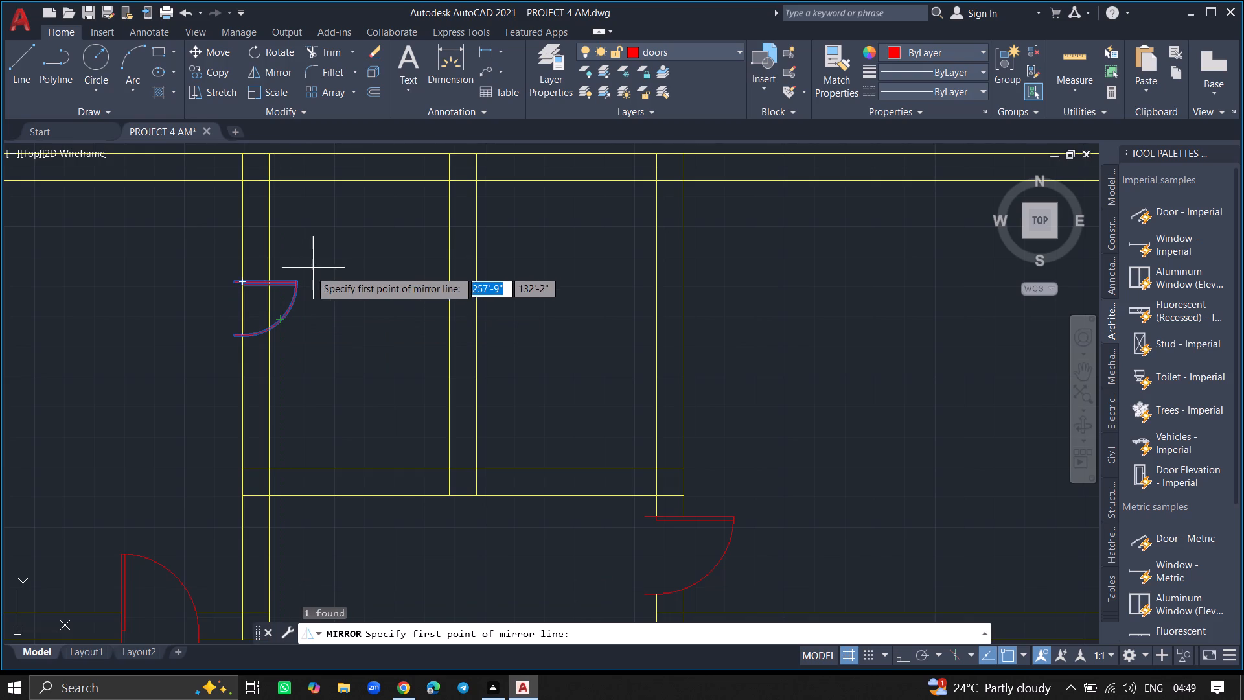
pyautogui.click(297, 285)
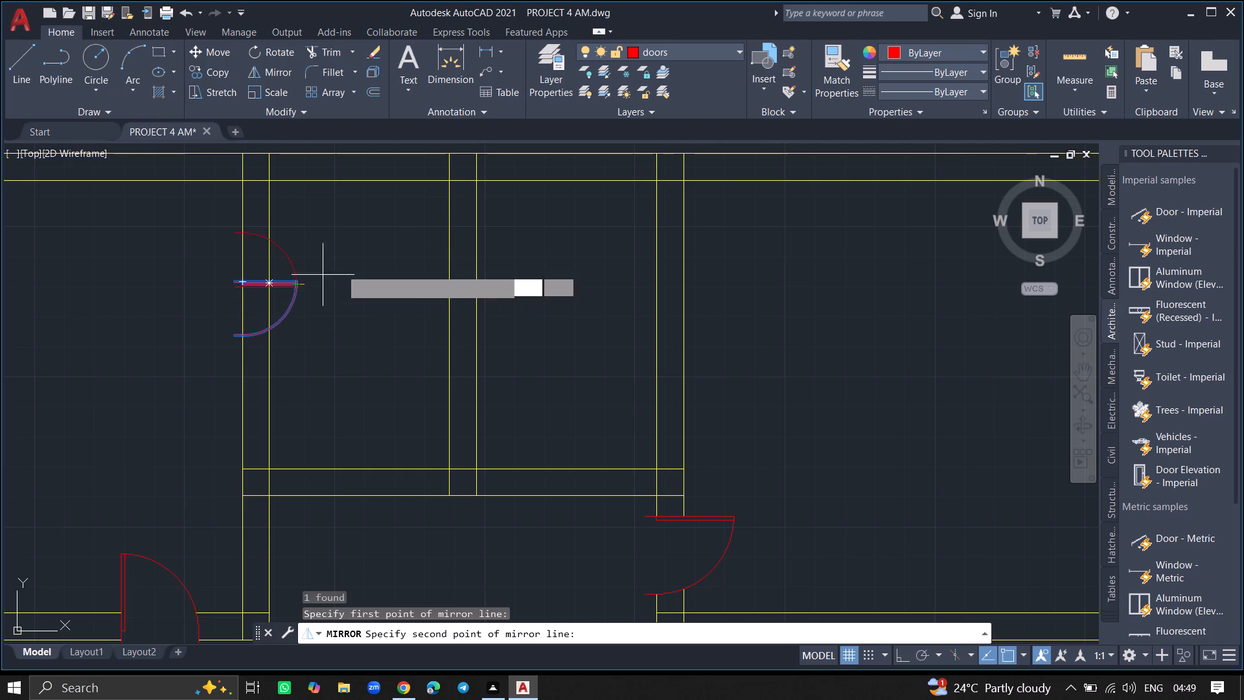
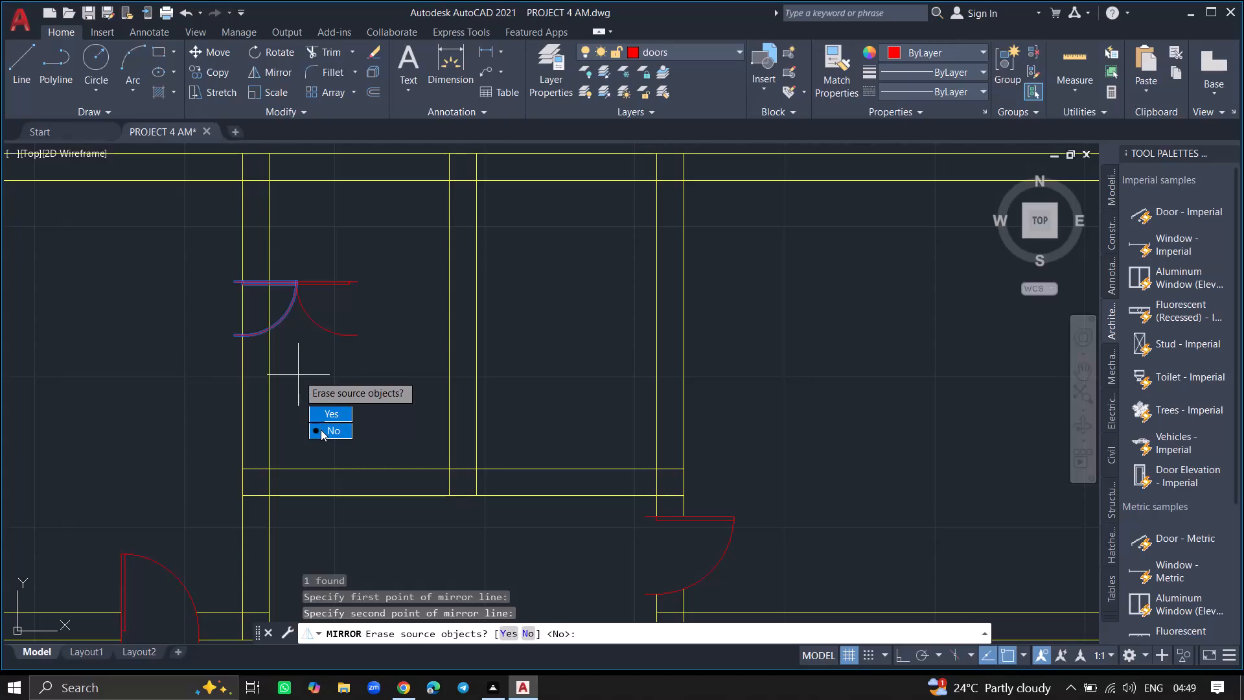
# Complete the mirror of the small room's left-wall door, keeping the source door.
pyautogui.moveTo(321, 433); pyautogui.dragTo(298, 375)
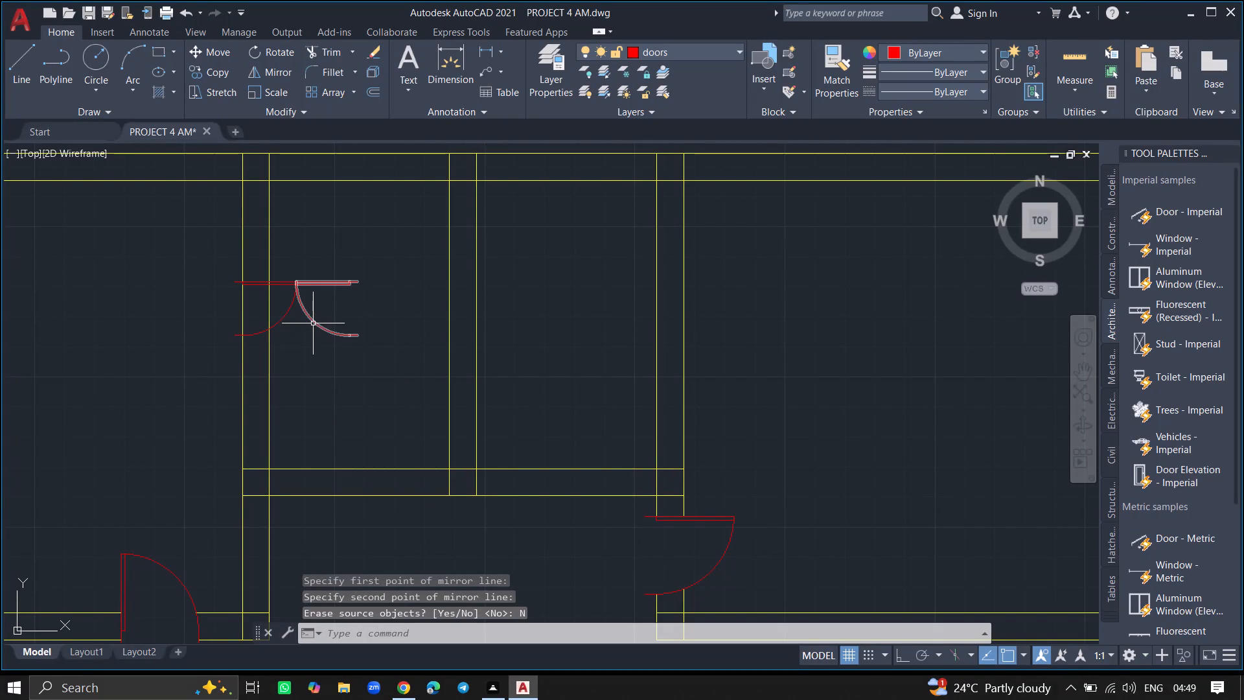
# Move the mirrored door copy about 9'-3" at 2° onto the right wall of the adjacent small room.
pyautogui.click(313, 323)
pyautogui.write('MOVE')
pyautogui.press('Return')
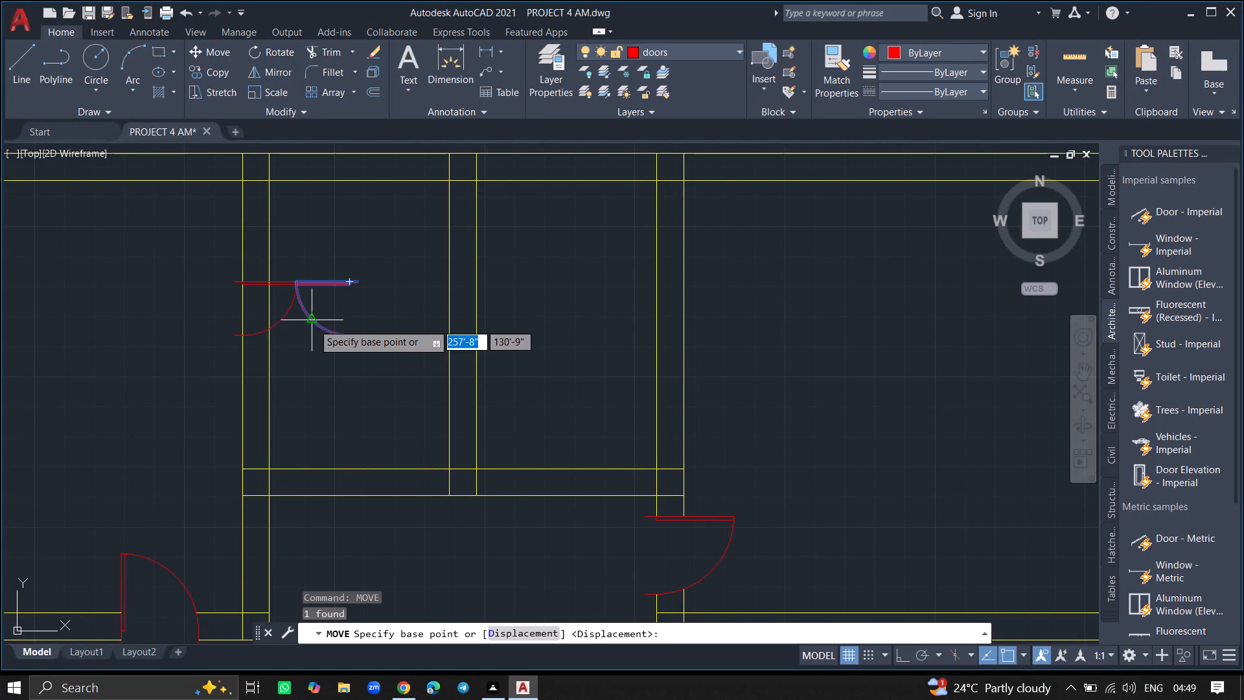
pyautogui.click(313, 323)
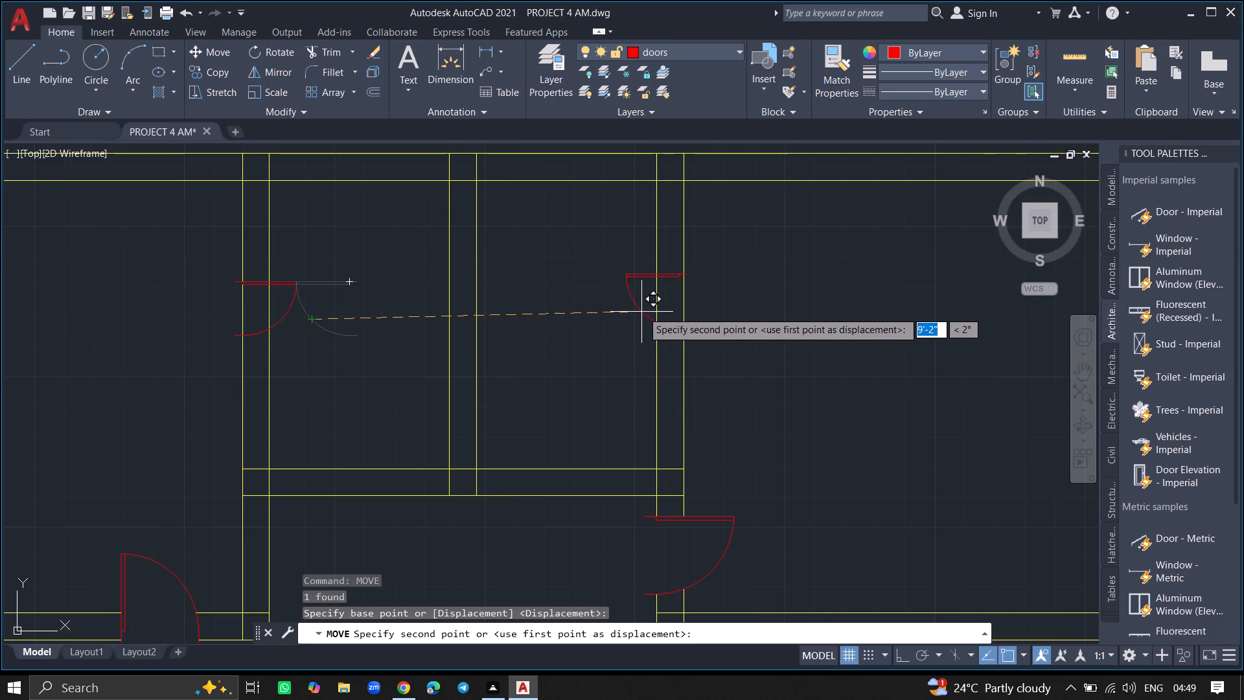
pyautogui.keyDown('ctrl'); pyautogui.scroll(3, 646, 308); pyautogui.keyUp('ctrl')
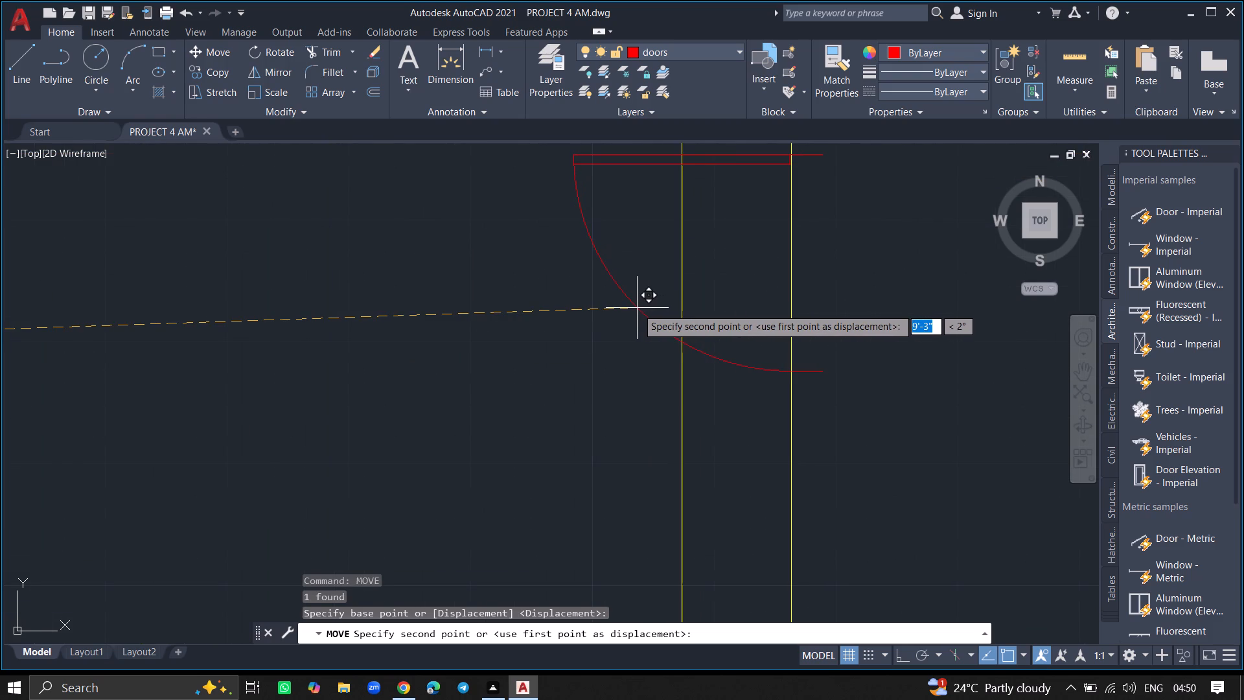
pyautogui.click(637, 308)
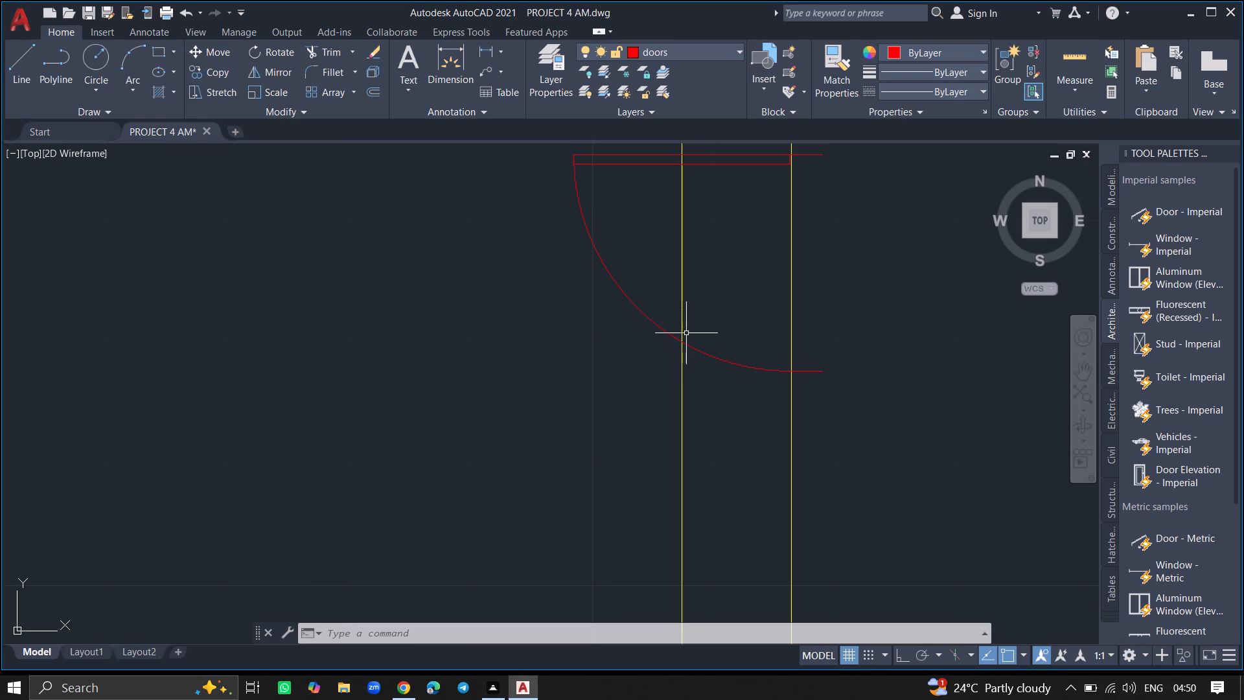
# Trim both wall lines inside the new door's opening on the right small room's outer wall, including the stub within the door leaf.
pyautogui.write('TRIM')
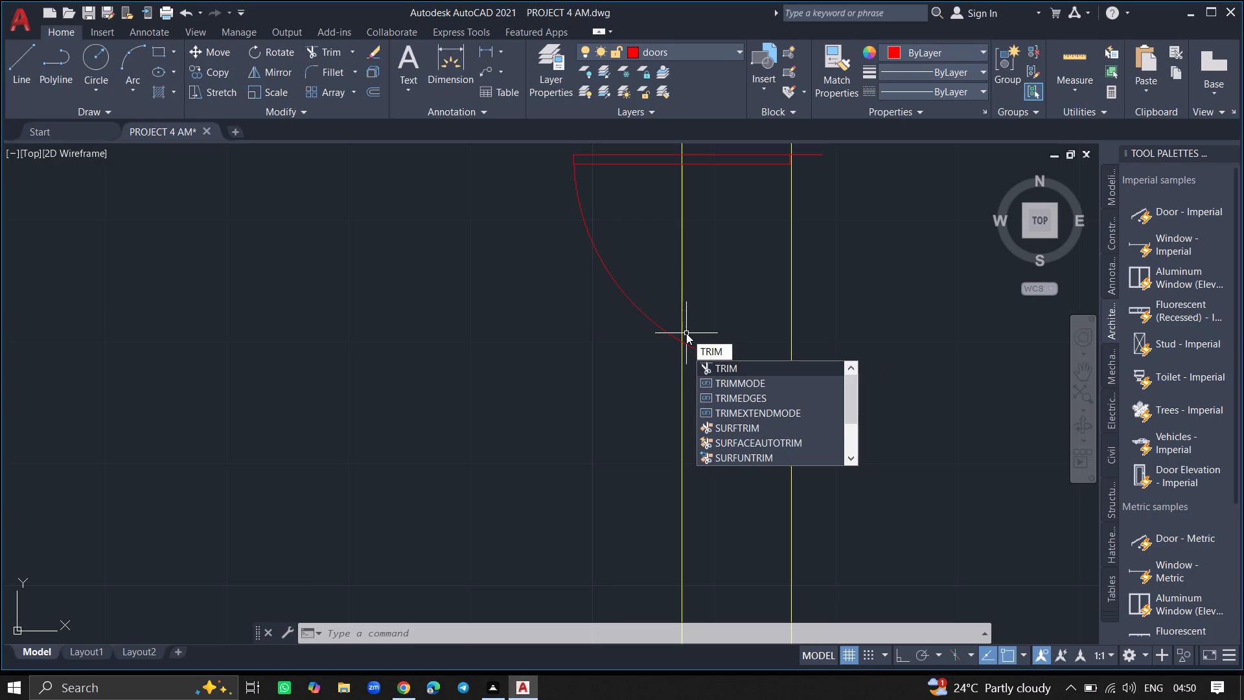
pyautogui.press('Return')
pyautogui.keyDown('ctrl'); pyautogui.scroll(-1, 687, 310); pyautogui.keyUp('ctrl')
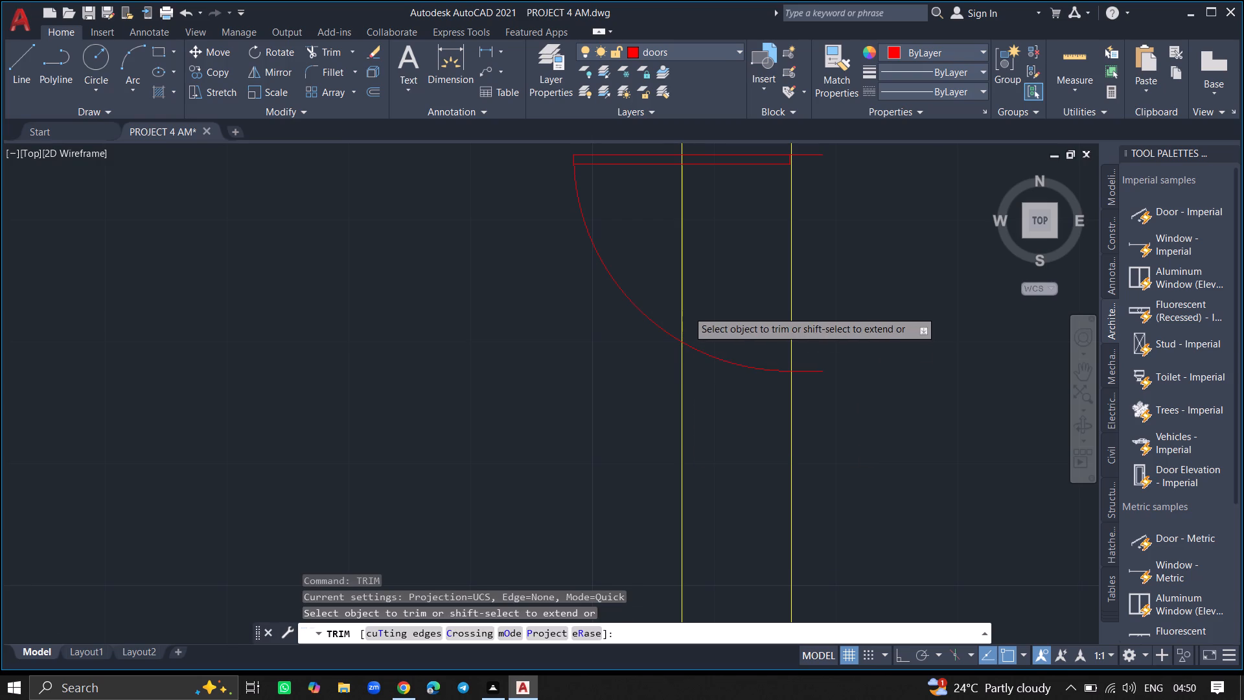
pyautogui.click(684, 309)
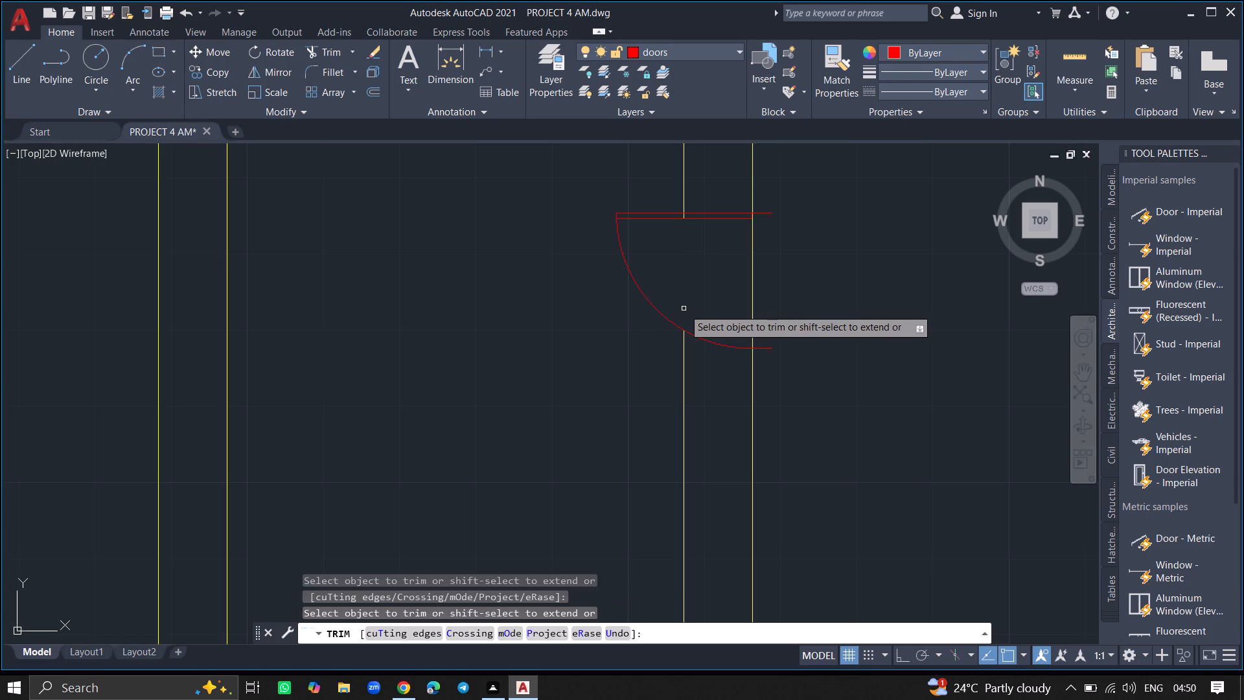
pyautogui.click(753, 283)
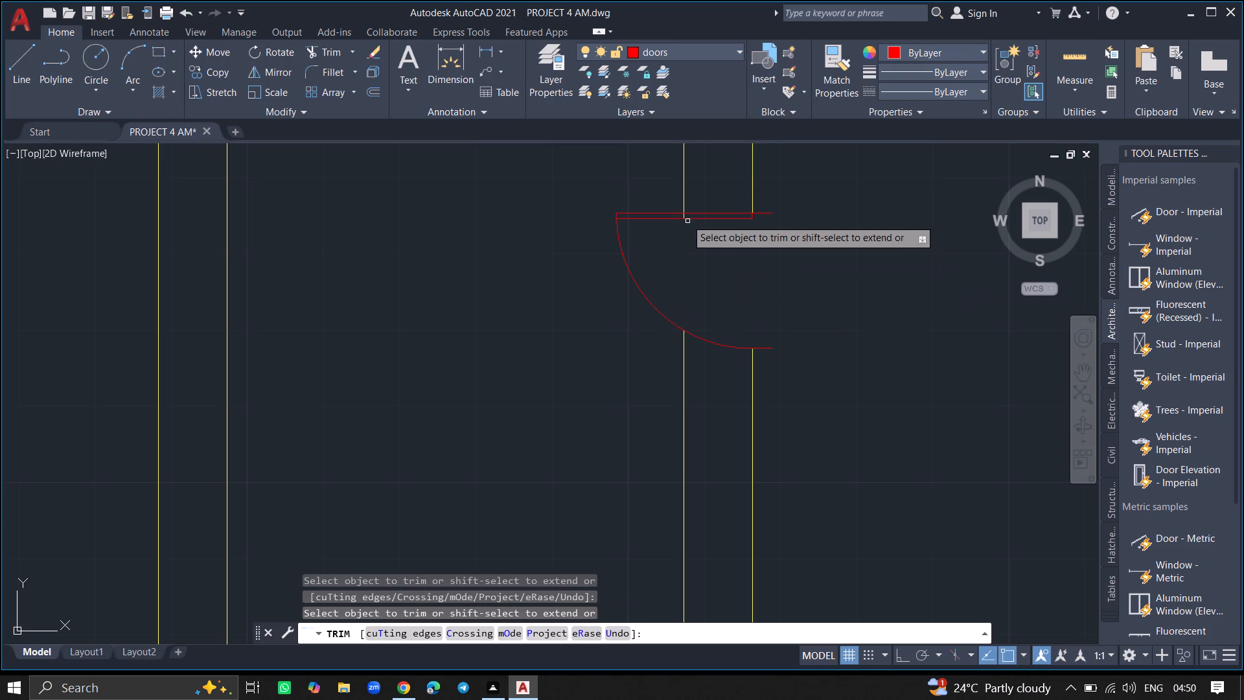
pyautogui.keyDown('ctrl'); pyautogui.scroll(9, 684, 216); pyautogui.keyUp('ctrl')
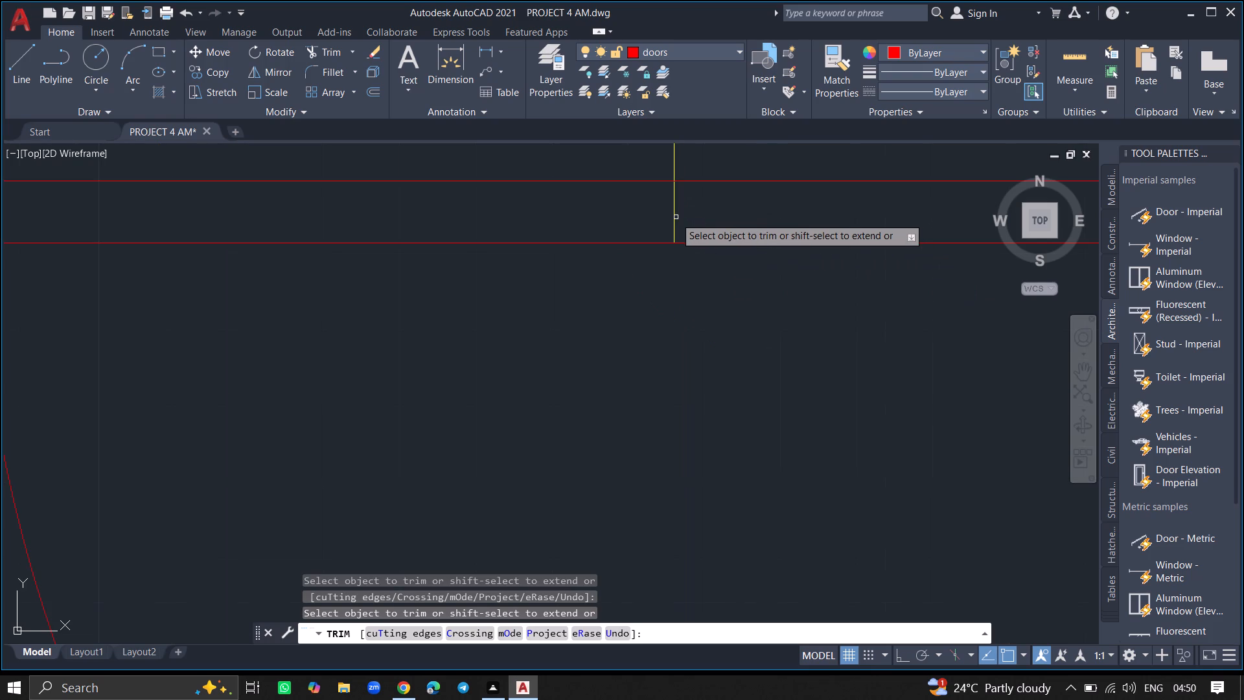
pyautogui.click(672, 218)
pyautogui.keyDown('ctrl'); pyautogui.scroll(-4, 672, 218); pyautogui.keyUp('ctrl')
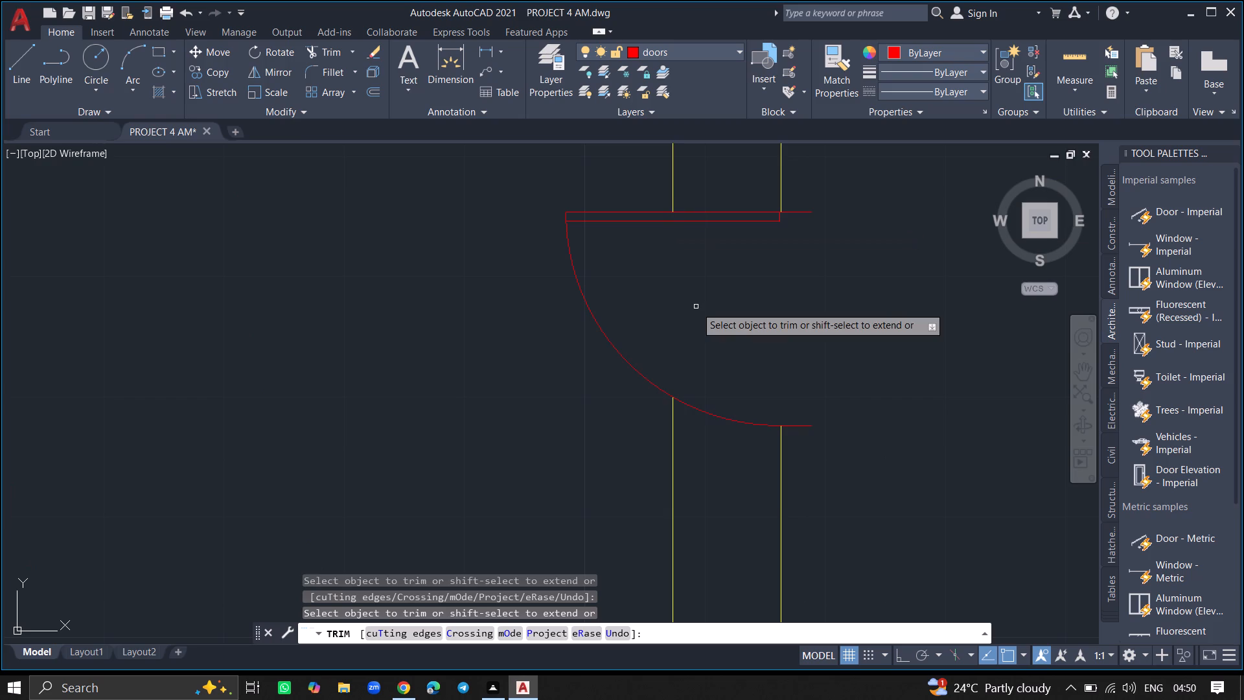
# Trim both wall lines inside the door opening on the left small room's left wall, including the stub within the door leaf.
pyautogui.keyDown('ctrl'); pyautogui.scroll(-3, 696, 307); pyautogui.keyUp('ctrl')
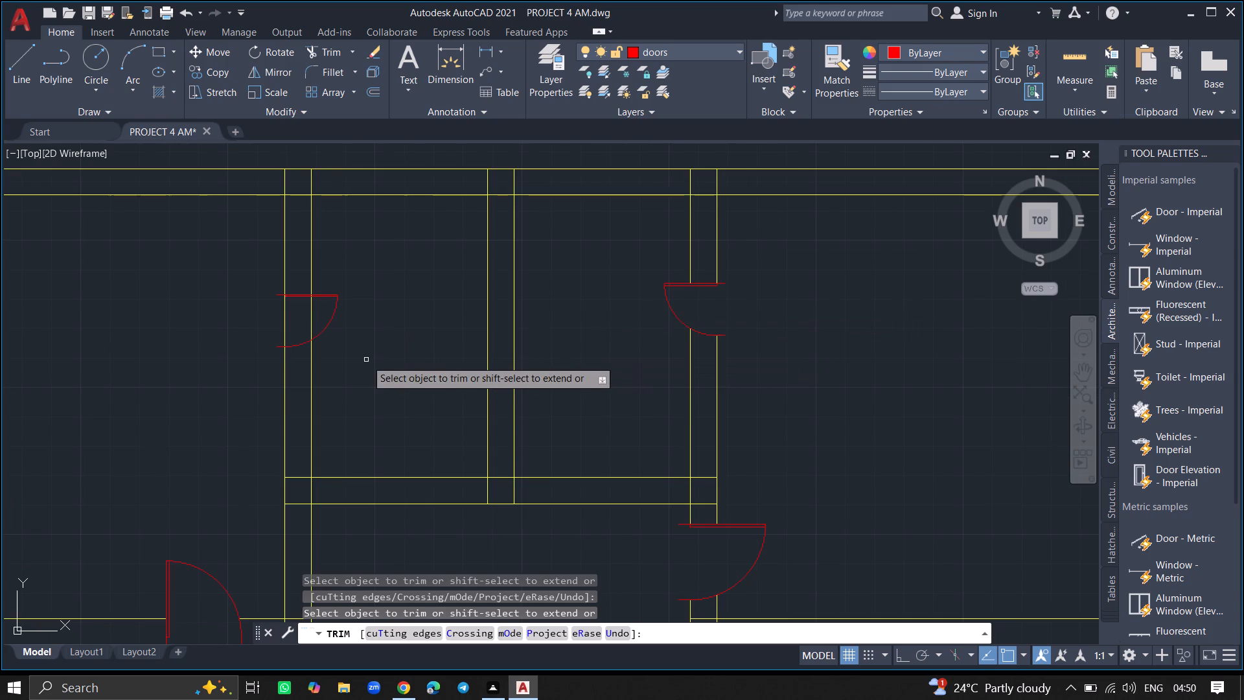
pyautogui.click(312, 328)
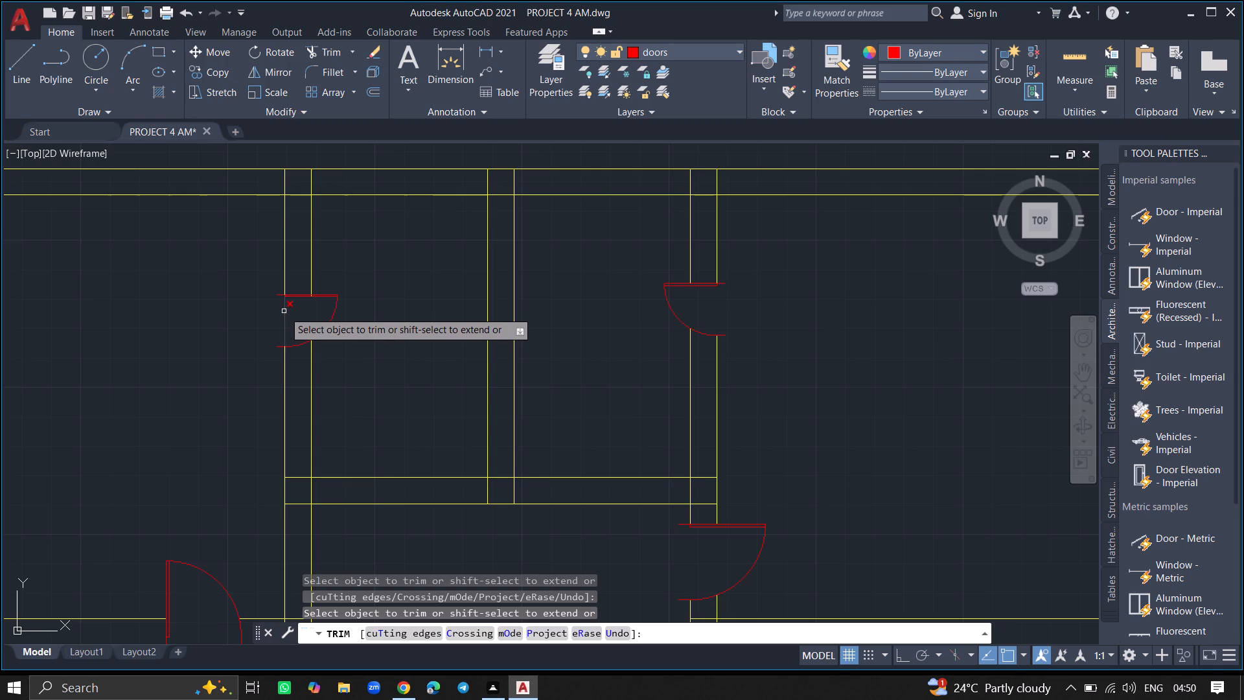
pyautogui.click(284, 311)
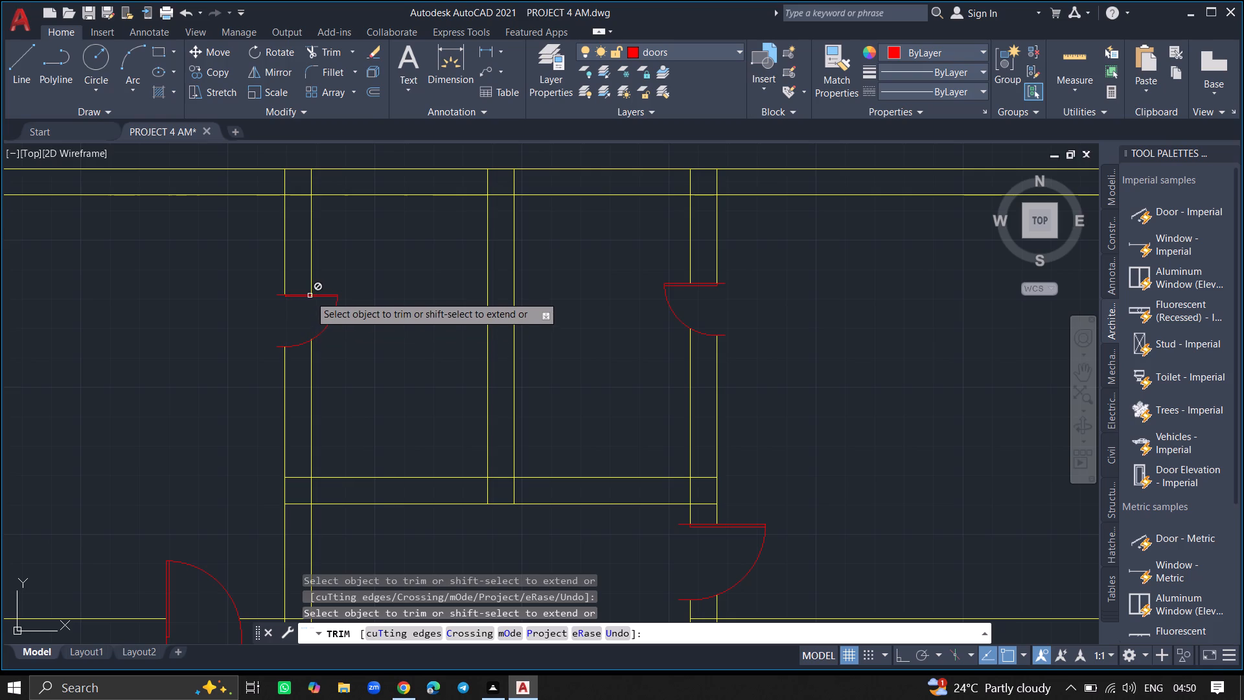
pyautogui.keyDown('ctrl'); pyautogui.scroll(7, 310, 296); pyautogui.keyUp('ctrl')
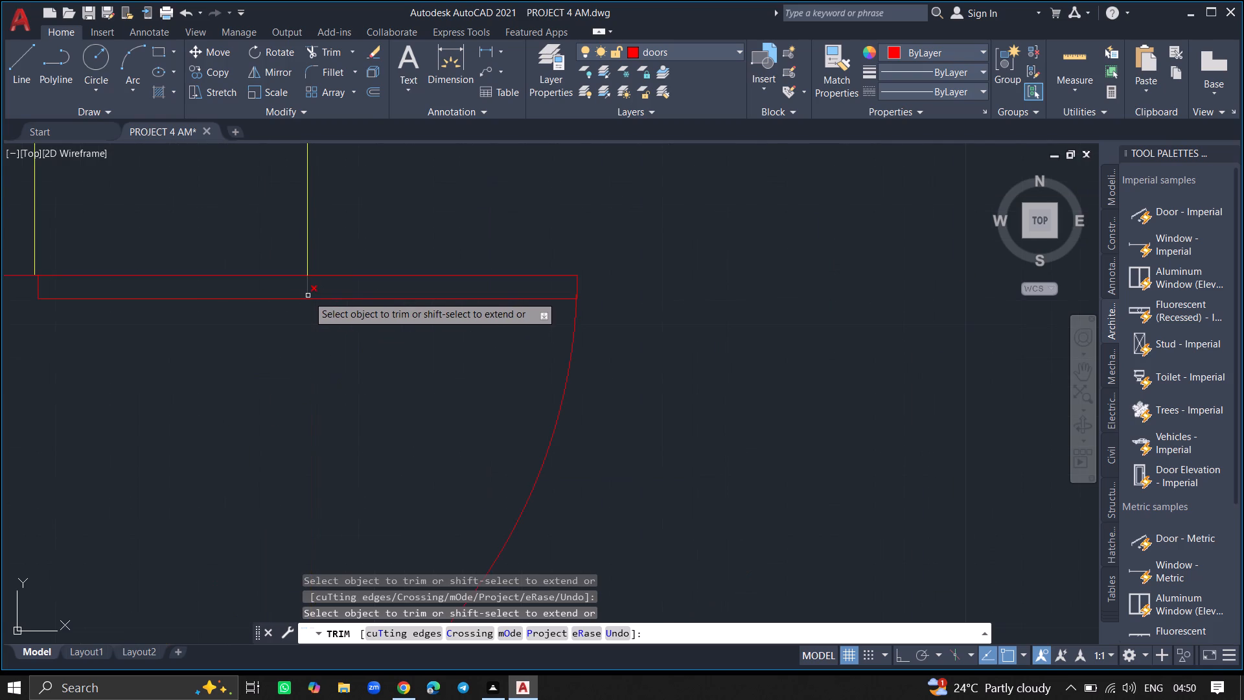
pyautogui.click(308, 296)
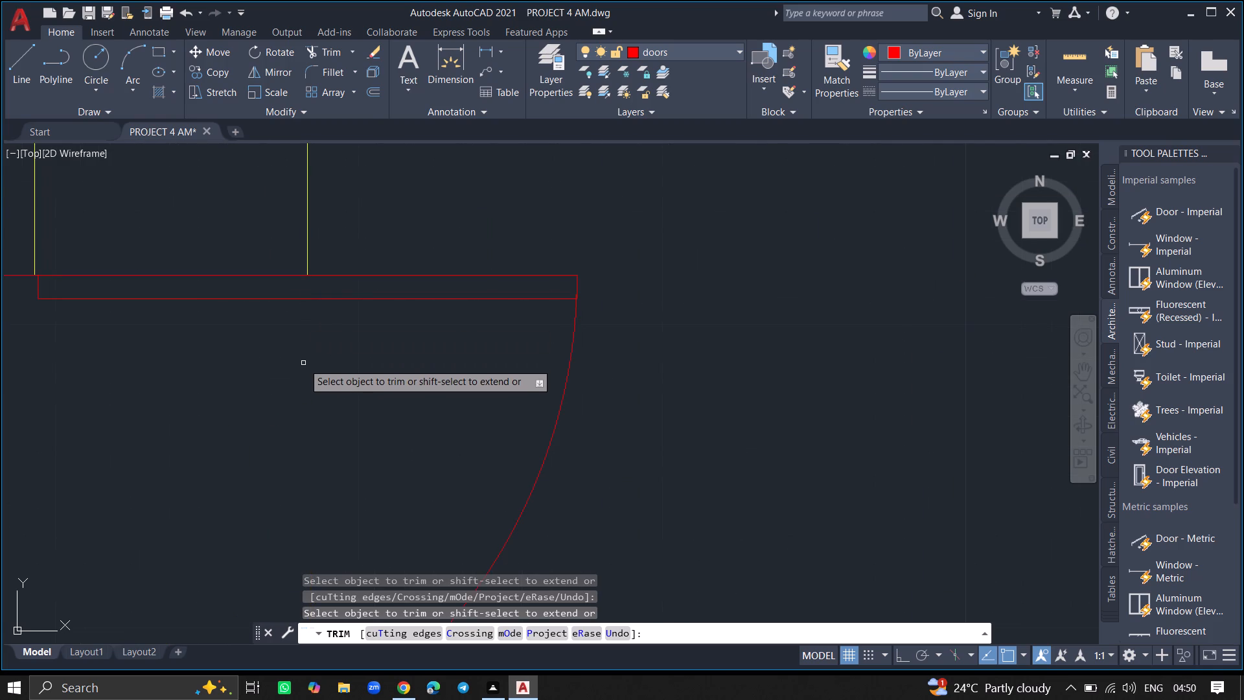
pyautogui.press('Return')
# Copy the upper small room's left-wall door about 33'-6" at 274° onto the left wall of the small room at the plan's bottom.
pyautogui.keyDown('ctrl'); pyautogui.scroll(-4, 303, 363); pyautogui.keyUp('ctrl')
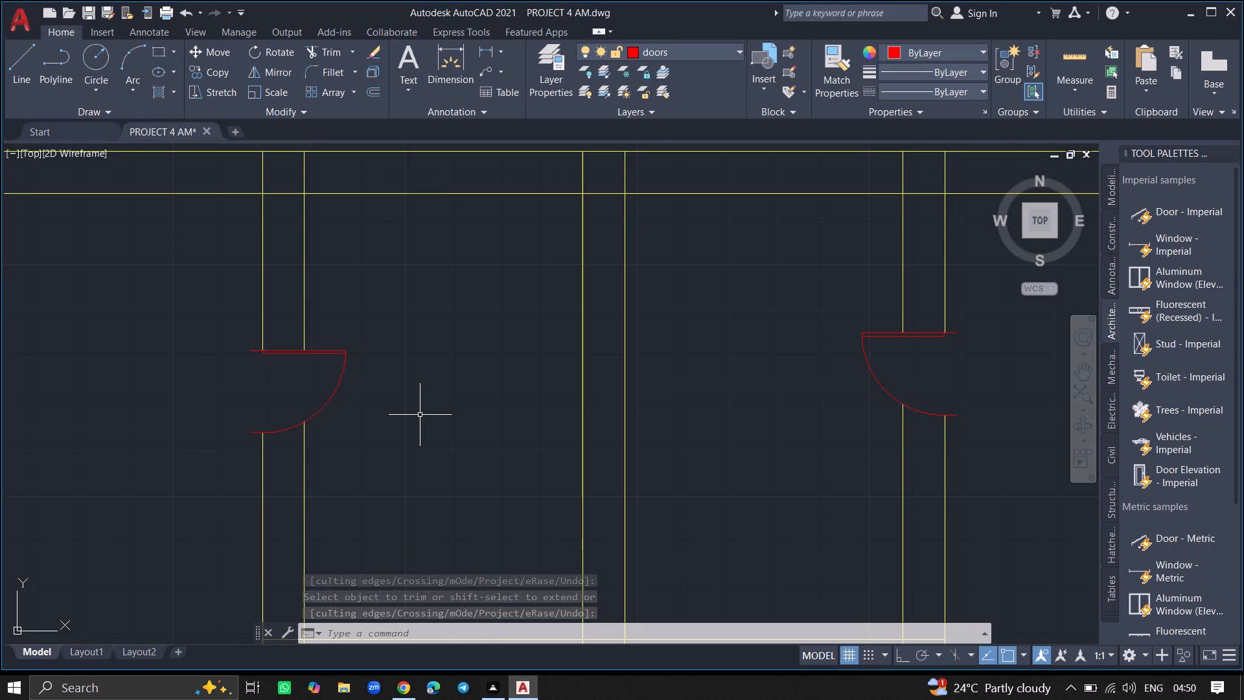
pyautogui.keyDown('ctrl'); pyautogui.scroll(-1, 420, 415); pyautogui.keyUp('ctrl')
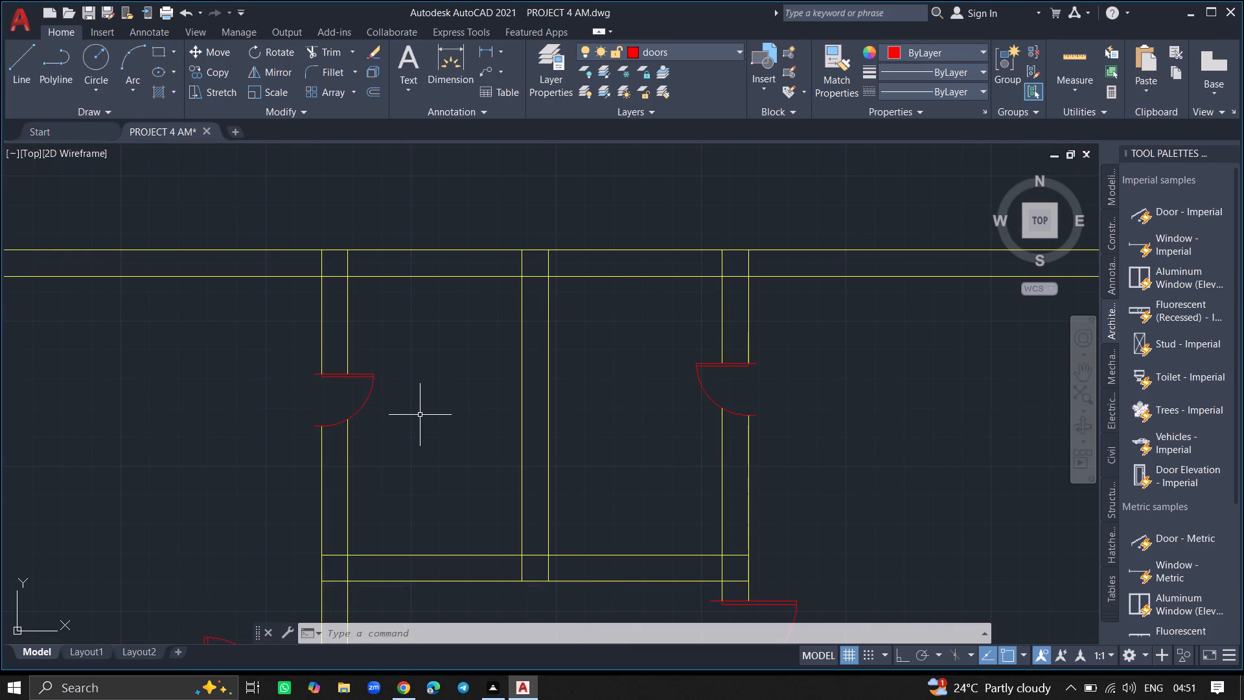
pyautogui.keyDown('ctrl'); pyautogui.scroll(-1, 420, 415); pyautogui.keyUp('ctrl')
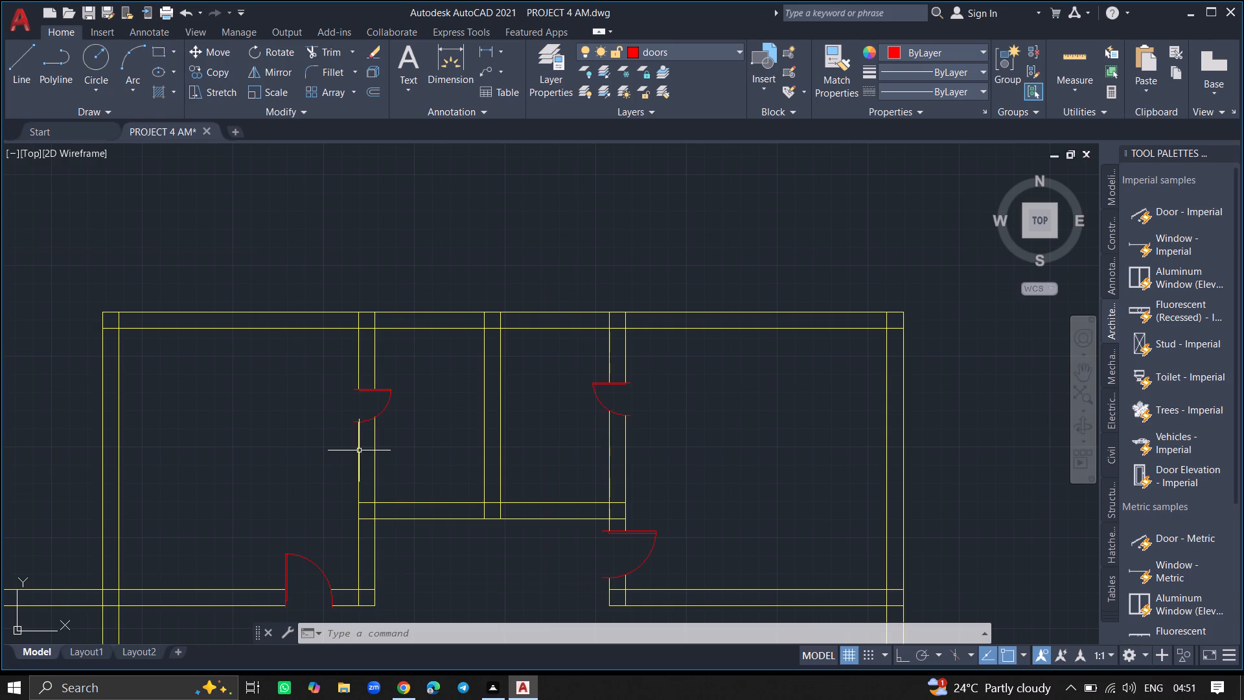
pyautogui.keyDown('ctrl'); pyautogui.scroll(-1, 359, 450); pyautogui.keyUp('ctrl')
pyautogui.keyDown('ctrl'); pyautogui.scroll(-1, 303, 451); pyautogui.keyUp('ctrl')
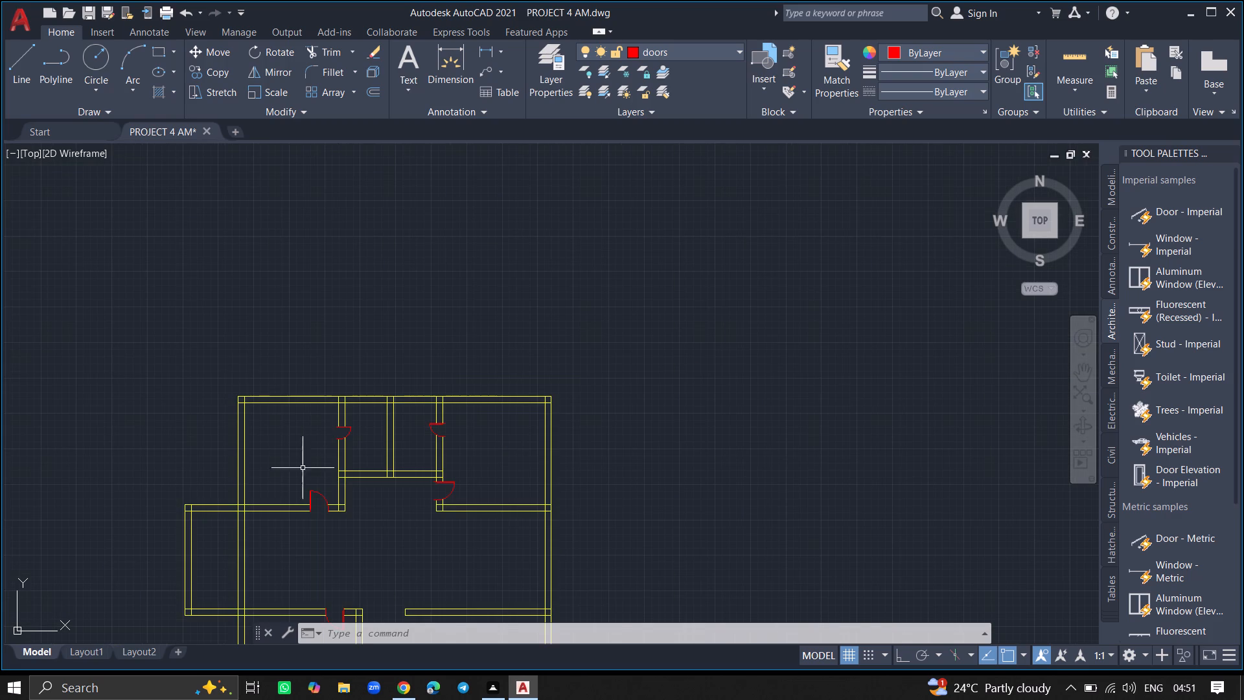
pyautogui.keyDown('ctrl'); pyautogui.scroll(-2, 301, 503); pyautogui.keyUp('ctrl')
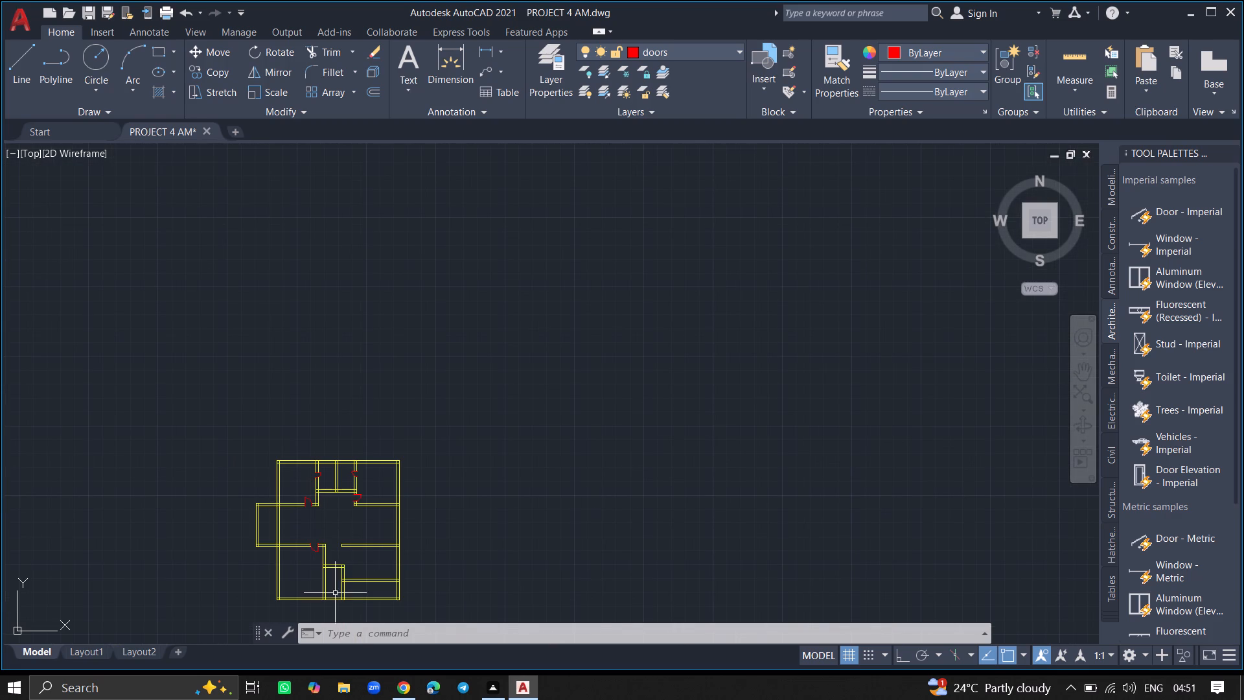
pyautogui.keyDown('ctrl'); pyautogui.scroll(3, 321, 475); pyautogui.keyUp('ctrl')
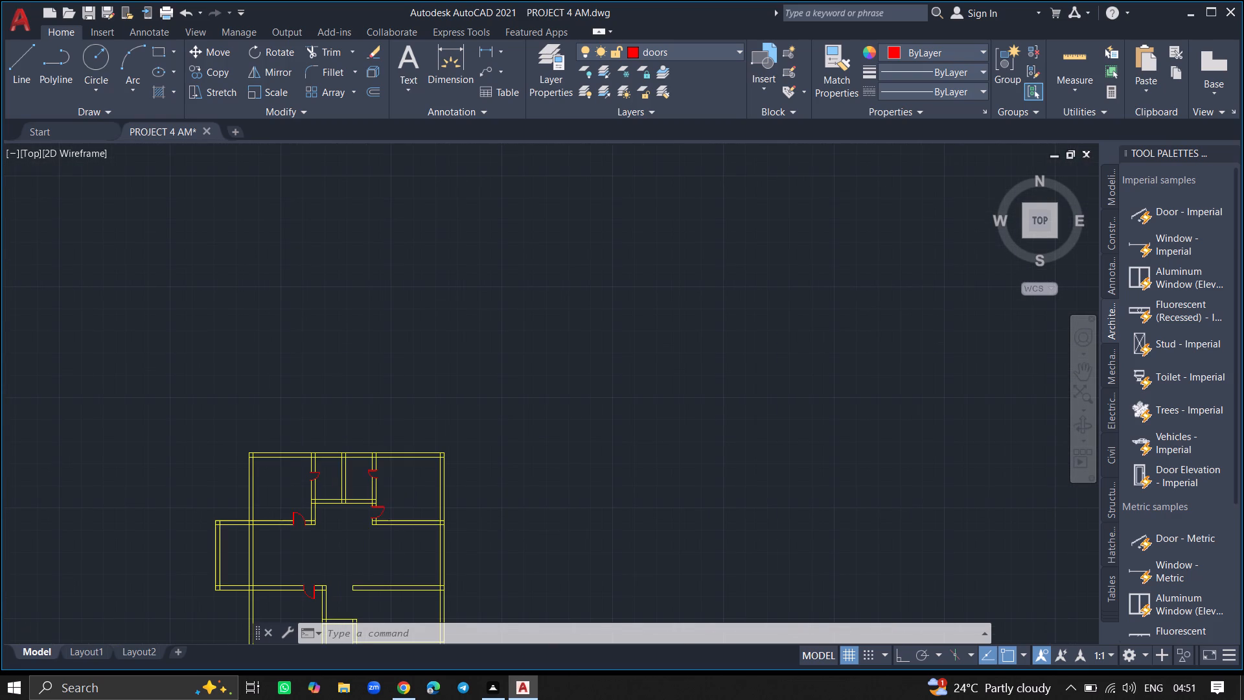
pyautogui.click(312, 474)
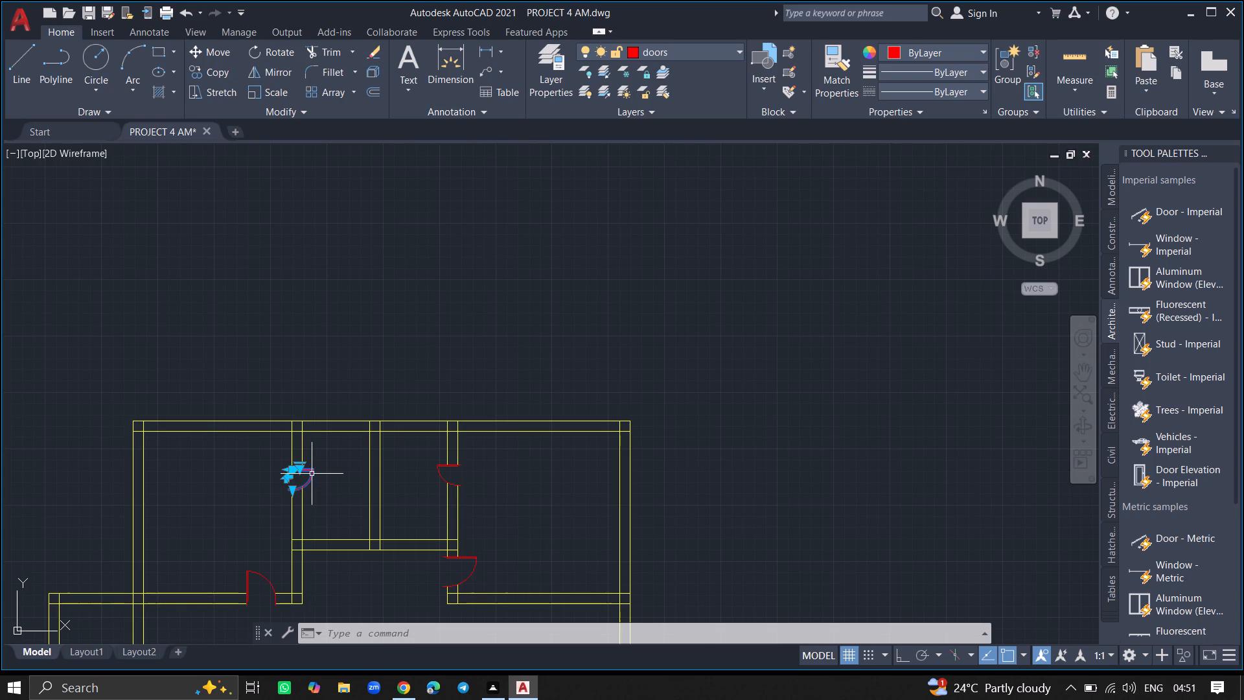
pyautogui.write('COPY')
pyautogui.press('Return')
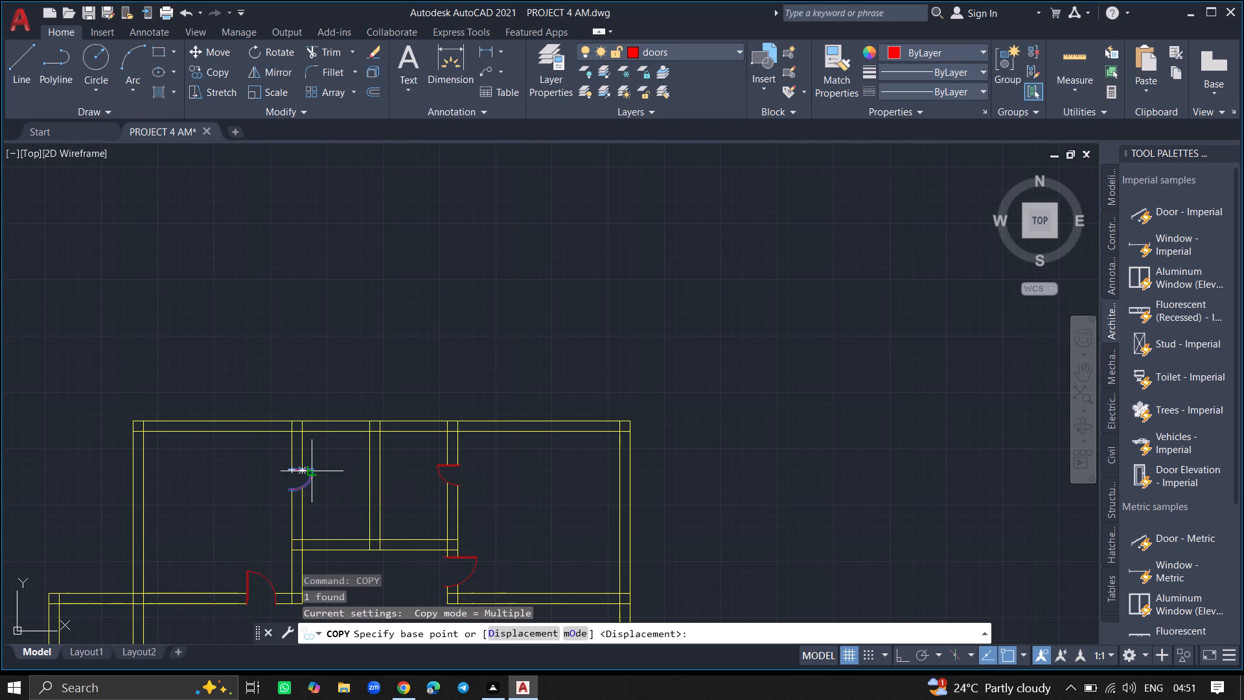
pyautogui.click(312, 474)
pyautogui.keyDown('ctrl'); pyautogui.scroll(-3, 364, 484); pyautogui.keyUp('ctrl')
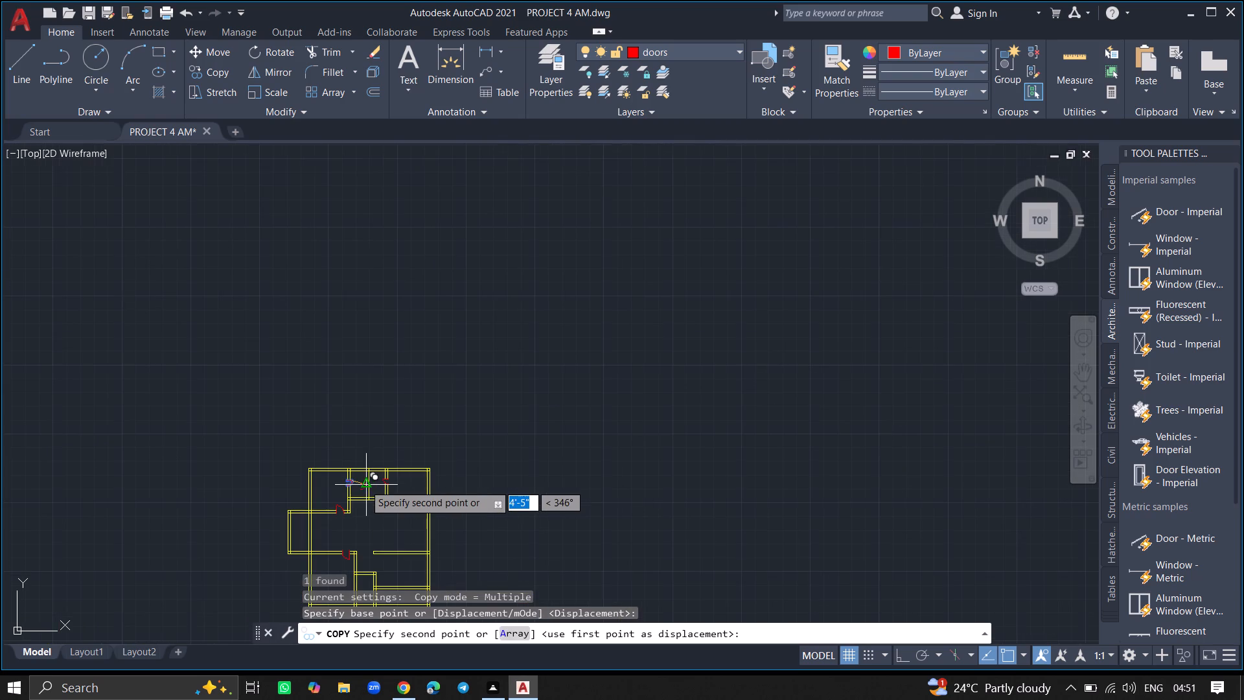
pyautogui.keyDown('ctrl'); pyautogui.scroll(-3, 354, 504); pyautogui.keyUp('ctrl')
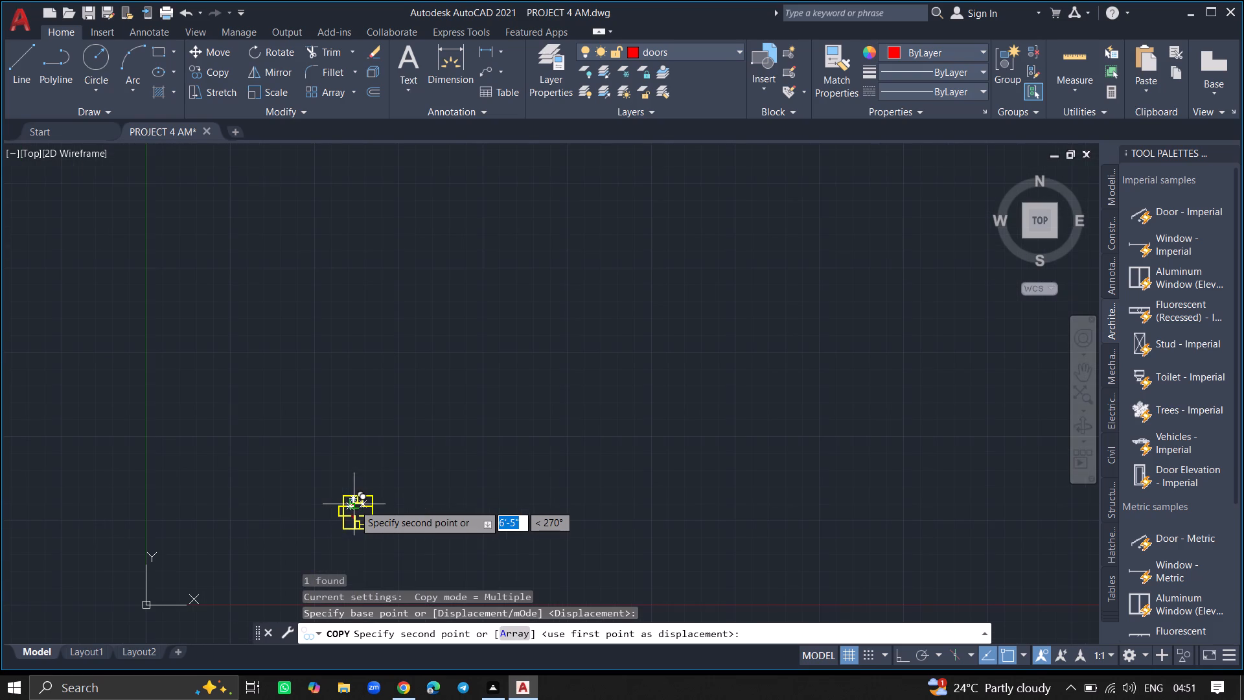
pyautogui.keyDown('ctrl'); pyautogui.scroll(7, 357, 535); pyautogui.keyUp('ctrl')
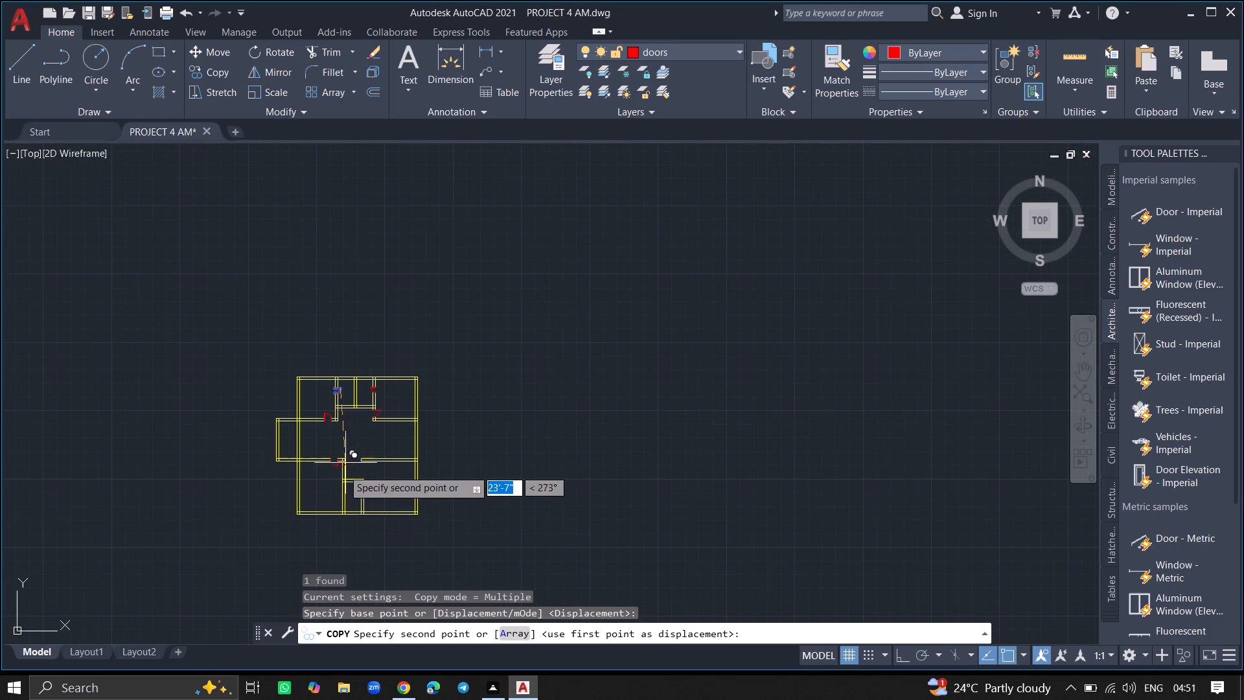
pyautogui.keyDown('ctrl'); pyautogui.scroll(7, 336, 486); pyautogui.keyUp('ctrl')
pyautogui.keyDown('ctrl'); pyautogui.scroll(-4, 373, 514); pyautogui.keyUp('ctrl')
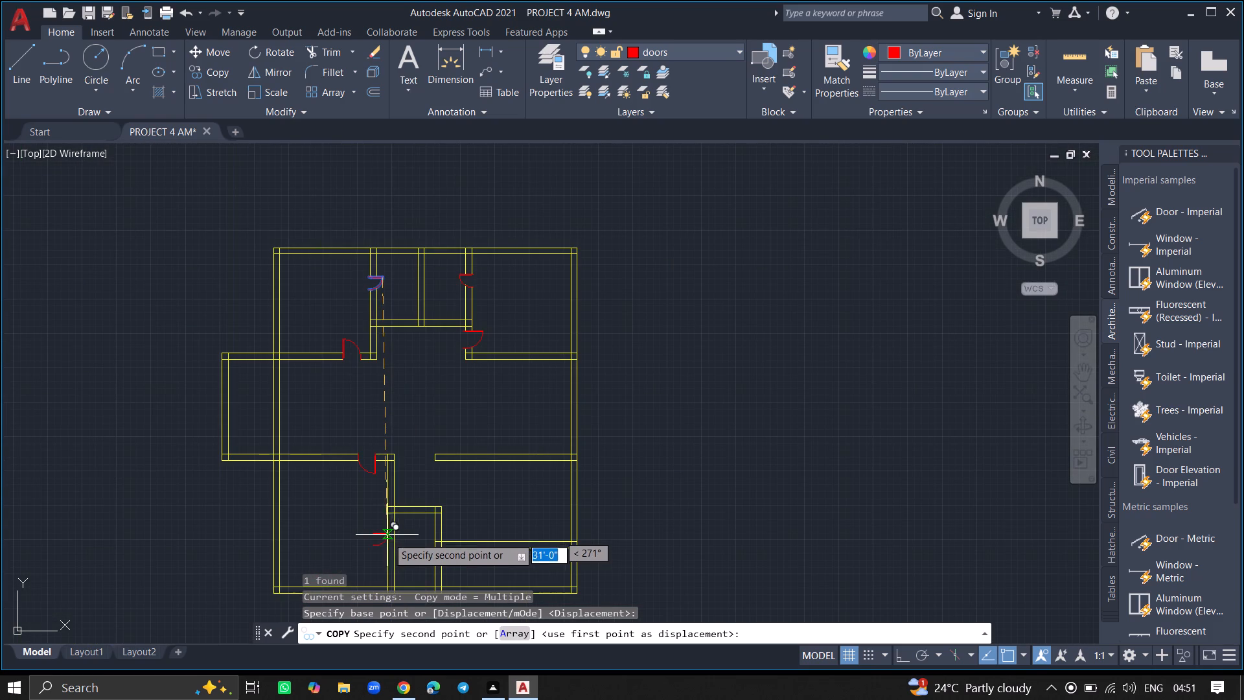
pyautogui.keyDown('ctrl'); pyautogui.scroll(2, 398, 555); pyautogui.keyUp('ctrl')
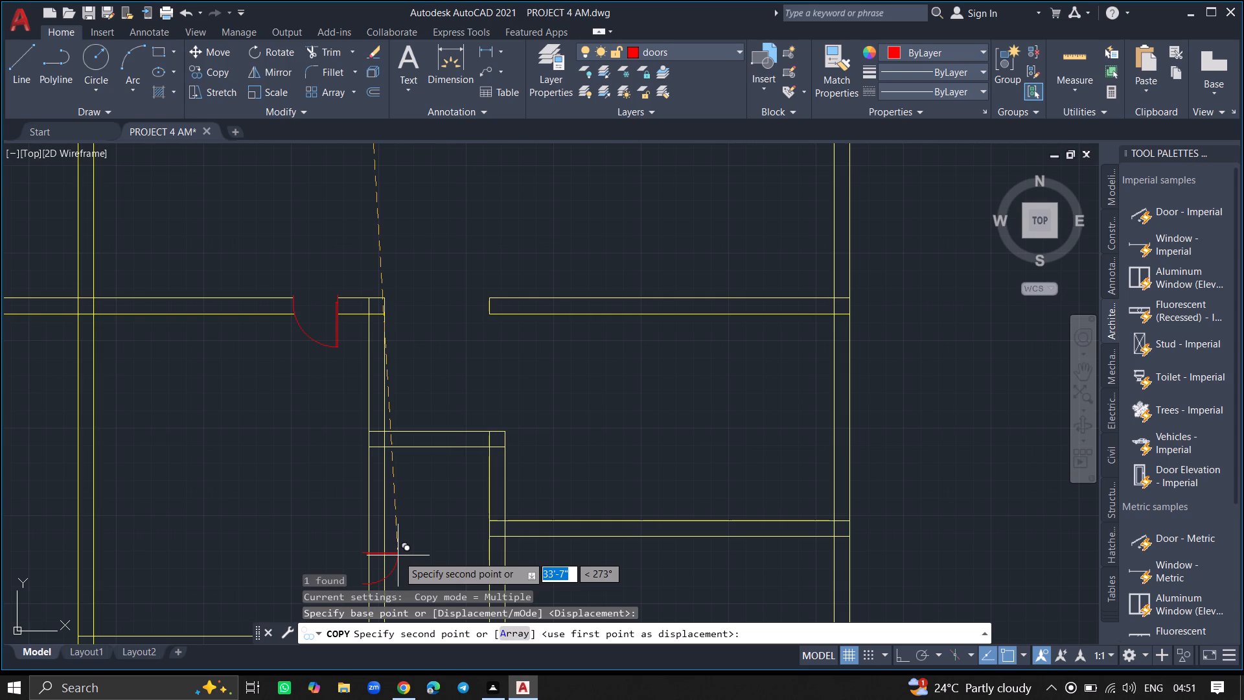
pyautogui.keyDown('ctrl'); pyautogui.scroll(2, 398, 557); pyautogui.keyUp('ctrl')
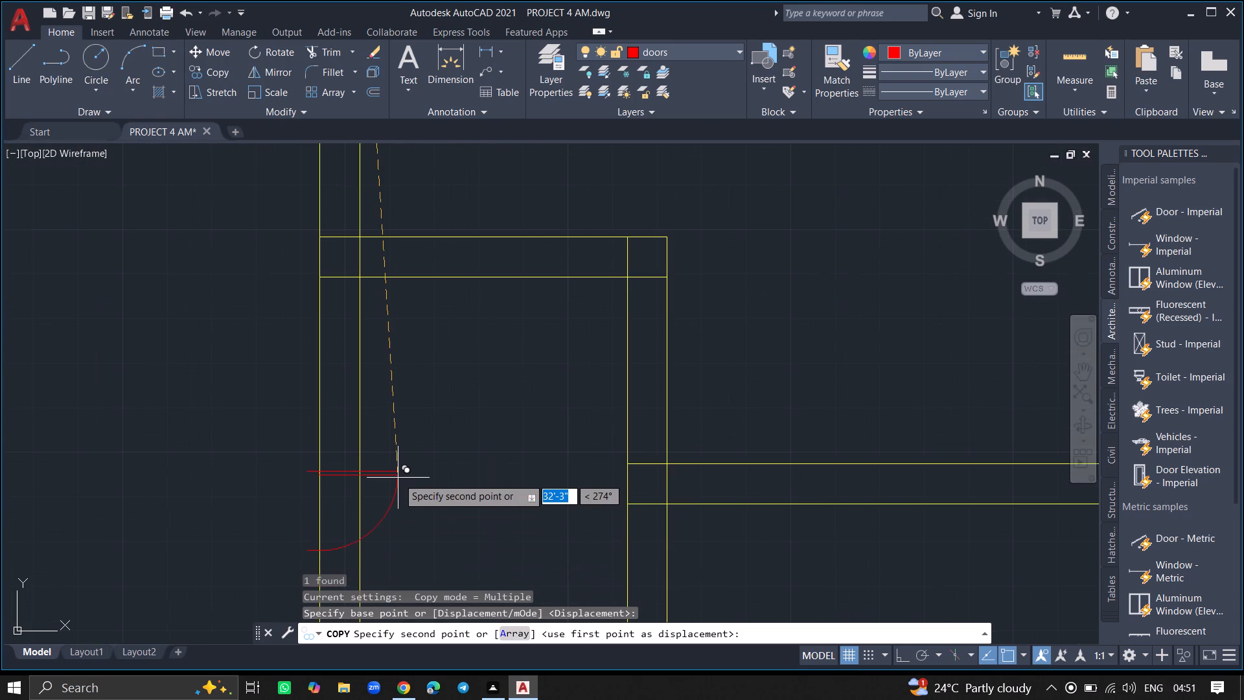
pyautogui.keyDown('ctrl'); pyautogui.scroll(-4, 398, 478); pyautogui.keyUp('ctrl')
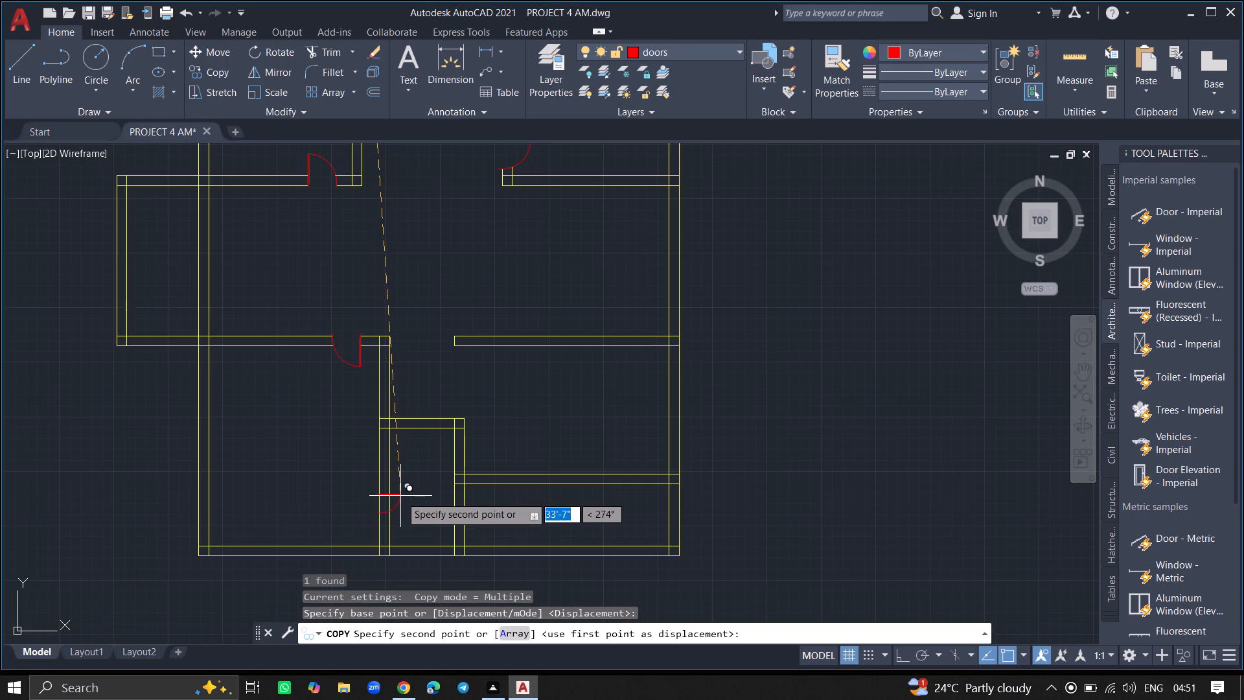
pyautogui.keyDown('ctrl'); pyautogui.scroll(5, 400, 496); pyautogui.keyUp('ctrl')
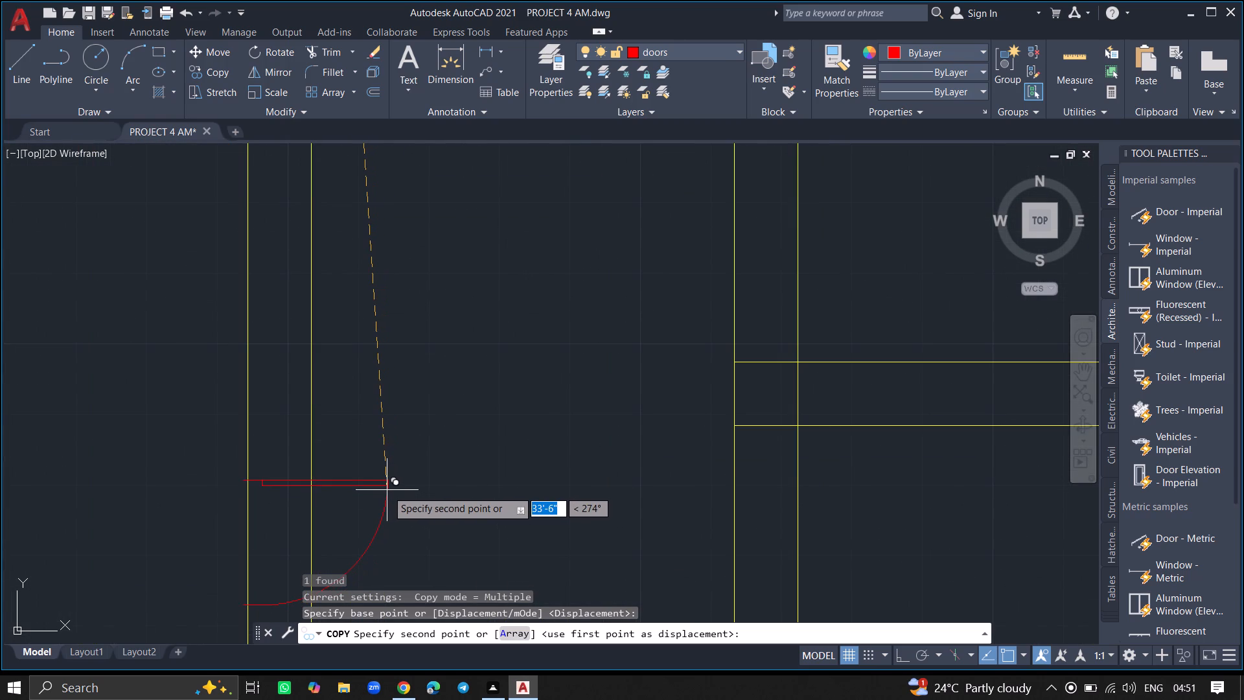
pyautogui.click(387, 490)
pyautogui.press('Return')
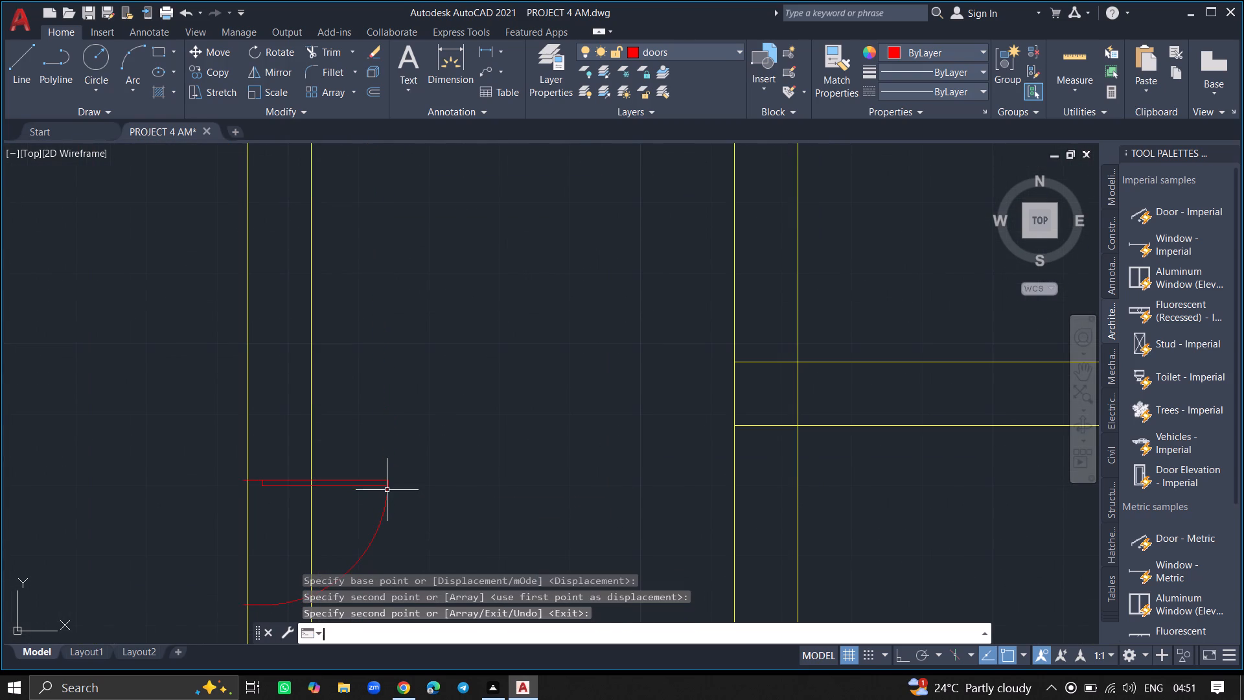
pyautogui.keyDown('ctrl'); pyautogui.scroll(-5, 387, 490); pyautogui.keyUp('ctrl')
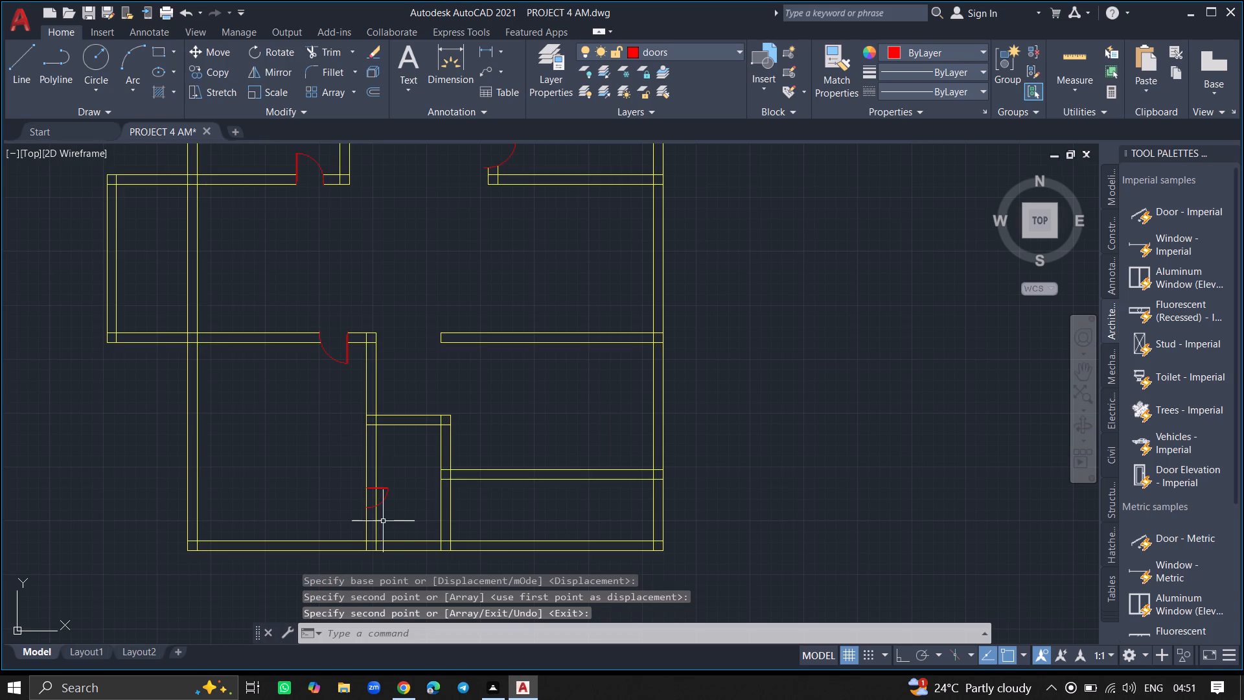
pyautogui.keyDown('ctrl'); pyautogui.scroll(4, 380, 532); pyautogui.keyUp('ctrl')
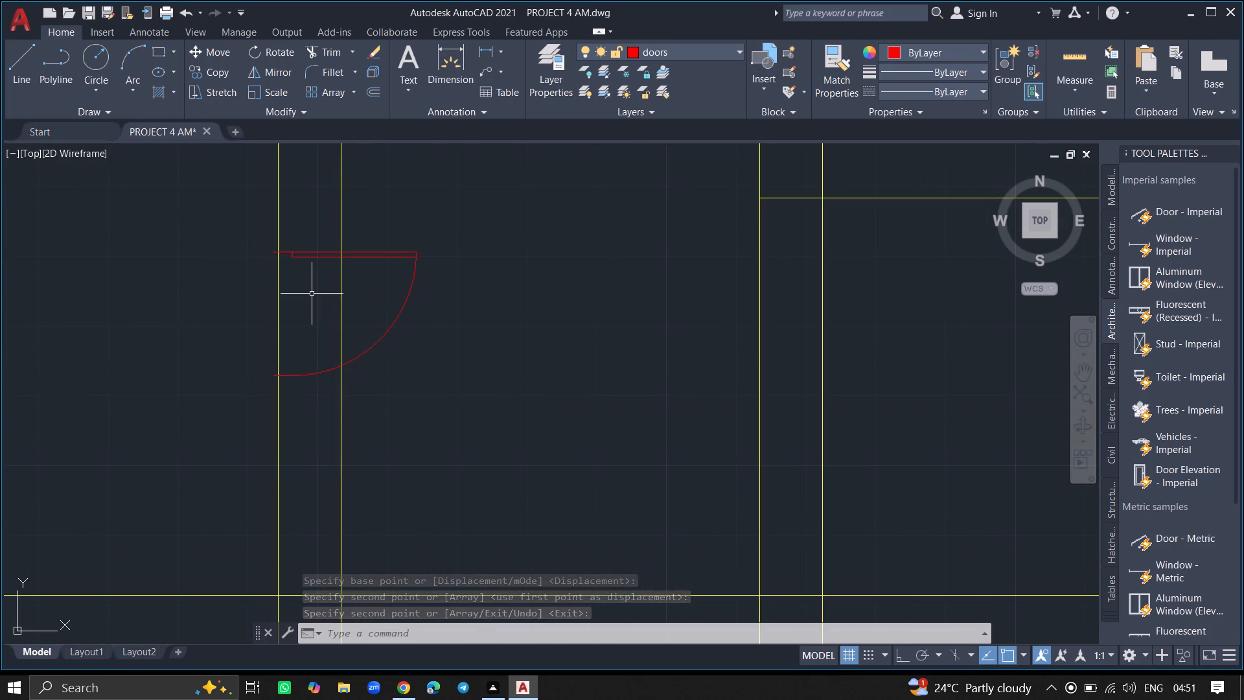
# Move the copied door just over 1'-1" upward along the left wall of the small room at the plan's bottom.
pyautogui.click(395, 258)
pyautogui.write('MO')
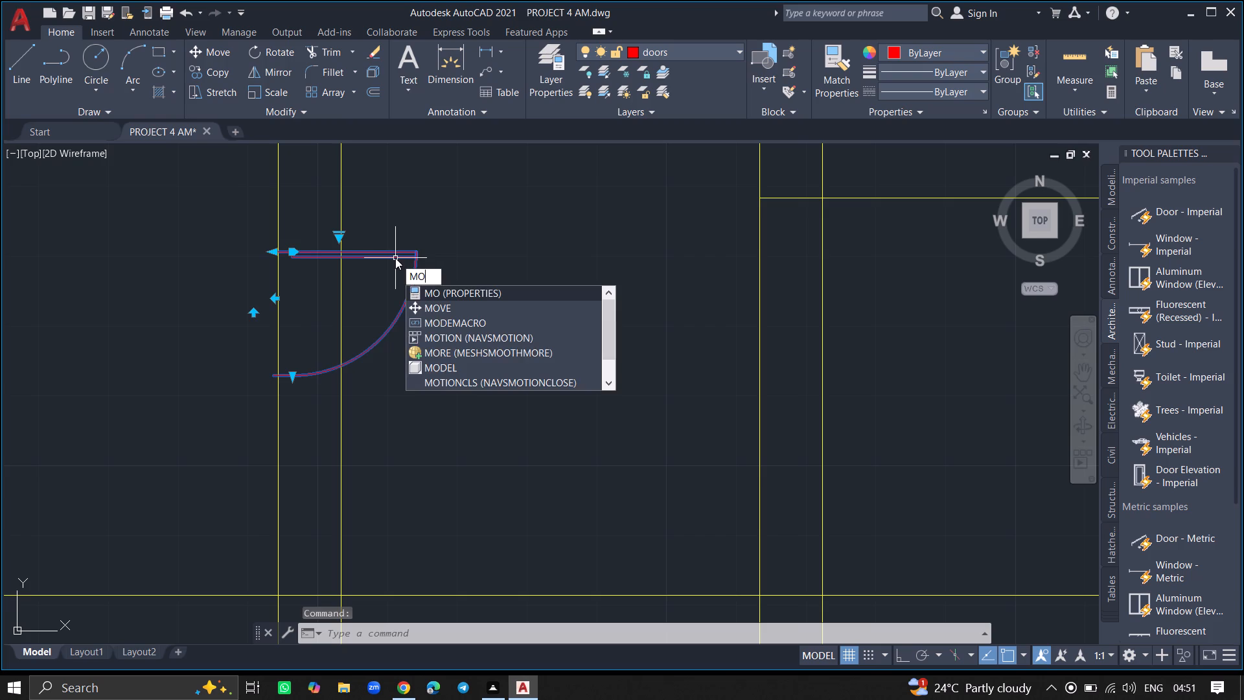
pyautogui.write('VE')
pyautogui.press('Return')
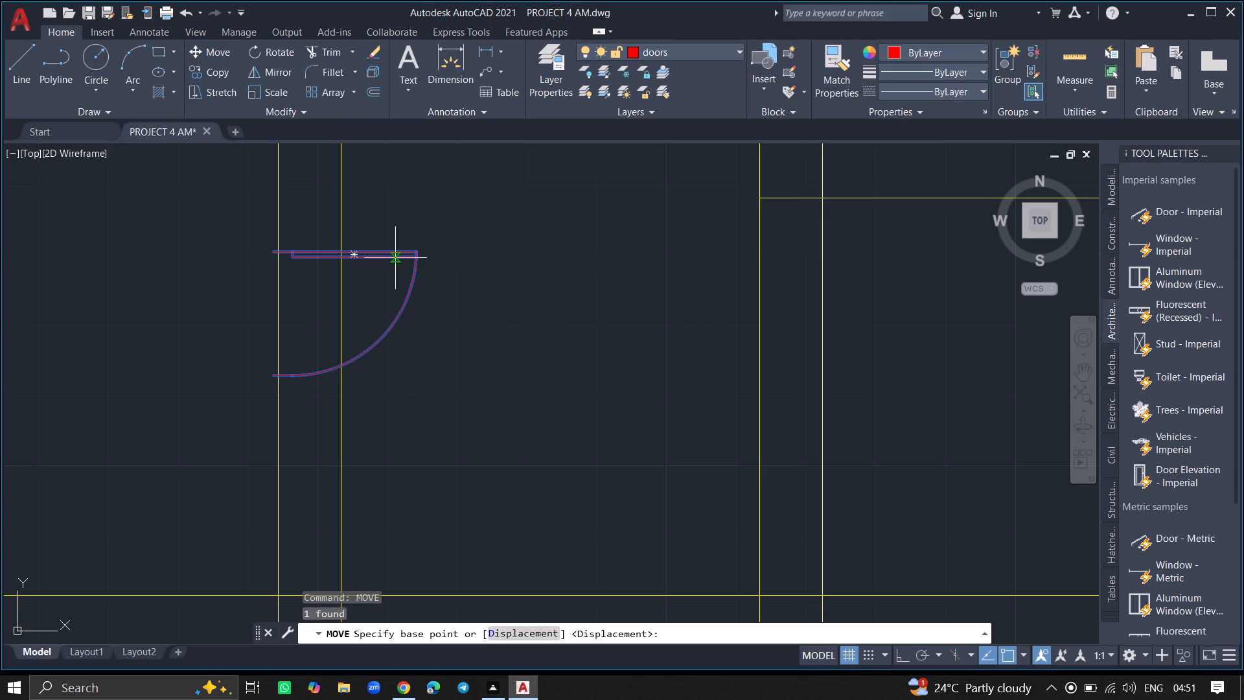
pyautogui.click(395, 258)
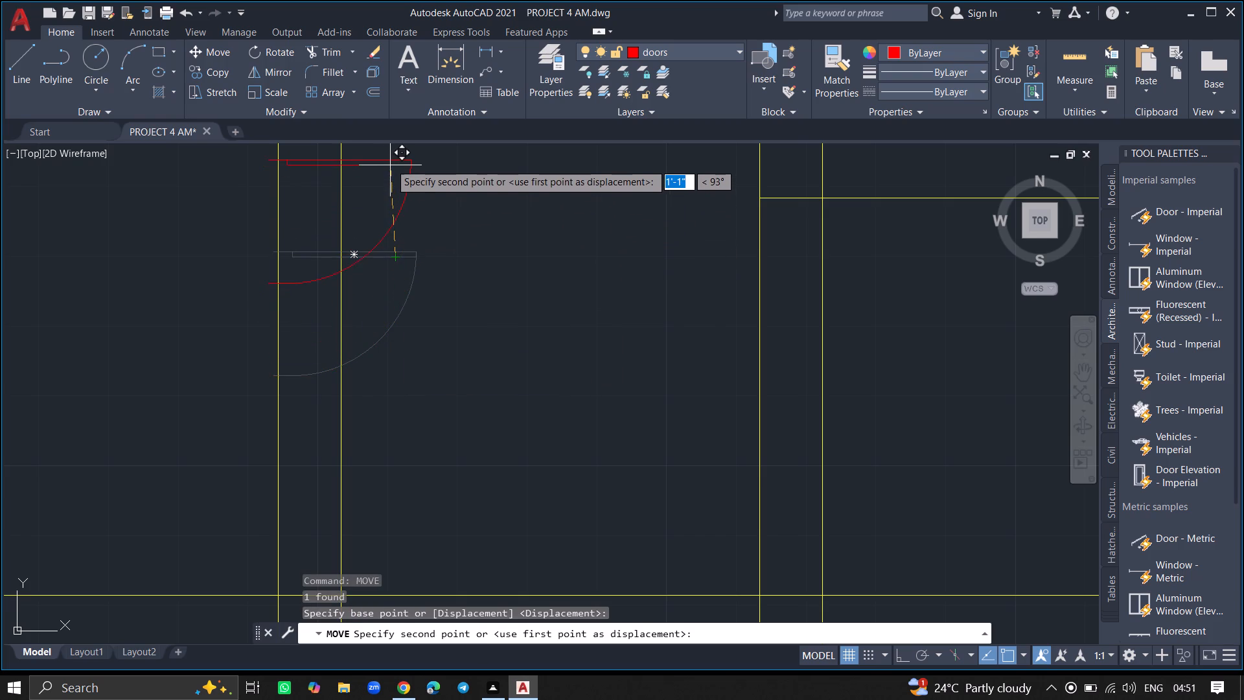
pyautogui.click(390, 153)
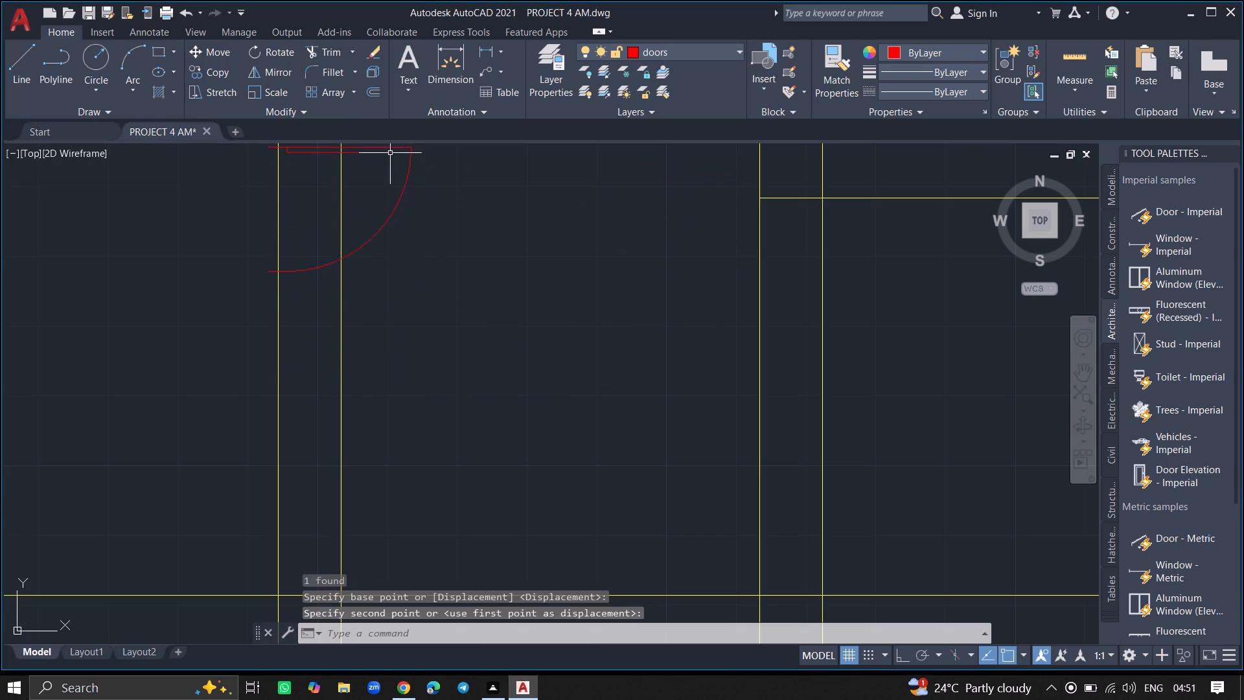
# Trim both wall lines inside the moved door's opening on the small bottom room's left wall, including the stub within the door leaf.
pyautogui.keyDown('ctrl'); pyautogui.scroll(-4, 346, 218); pyautogui.keyUp('ctrl')
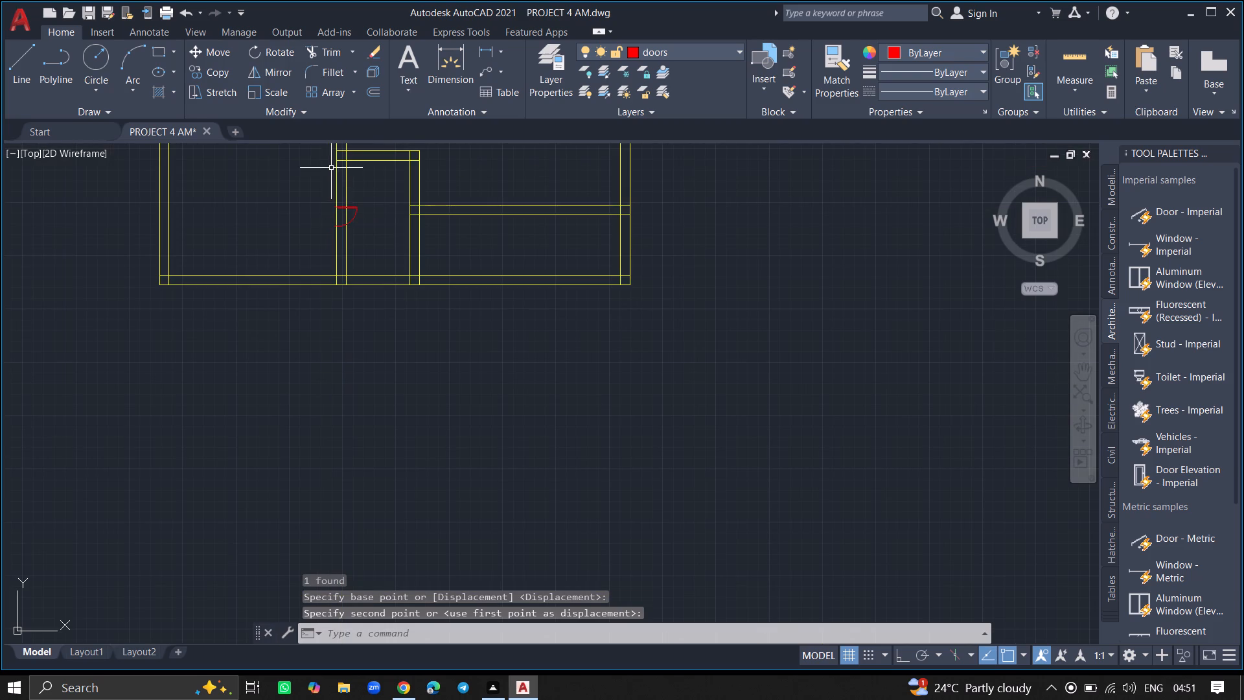
pyautogui.keyDown('ctrl'); pyautogui.scroll(5, 344, 176); pyautogui.keyUp('ctrl')
pyautogui.keyDown('ctrl'); pyautogui.scroll(-3, 362, 239); pyautogui.keyUp('ctrl')
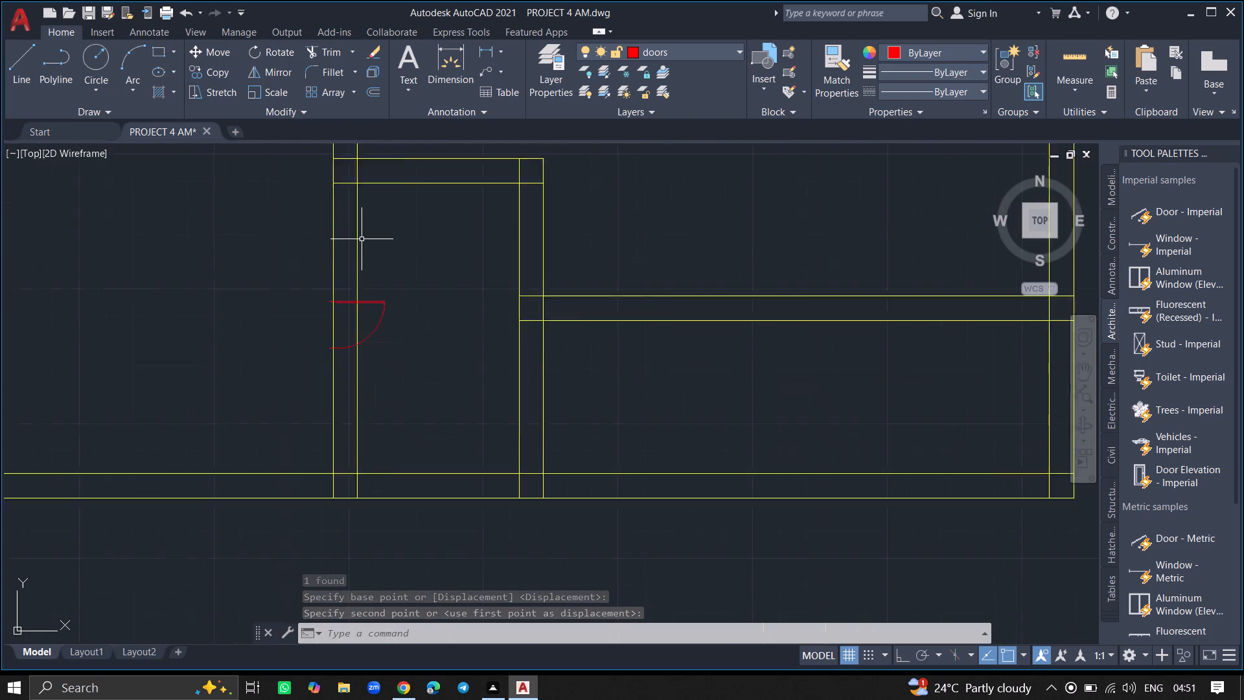
pyautogui.keyDown('ctrl'); pyautogui.scroll(-1, 362, 239); pyautogui.keyUp('ctrl')
pyautogui.keyDown('ctrl'); pyautogui.scroll(3, 352, 290); pyautogui.keyUp('ctrl')
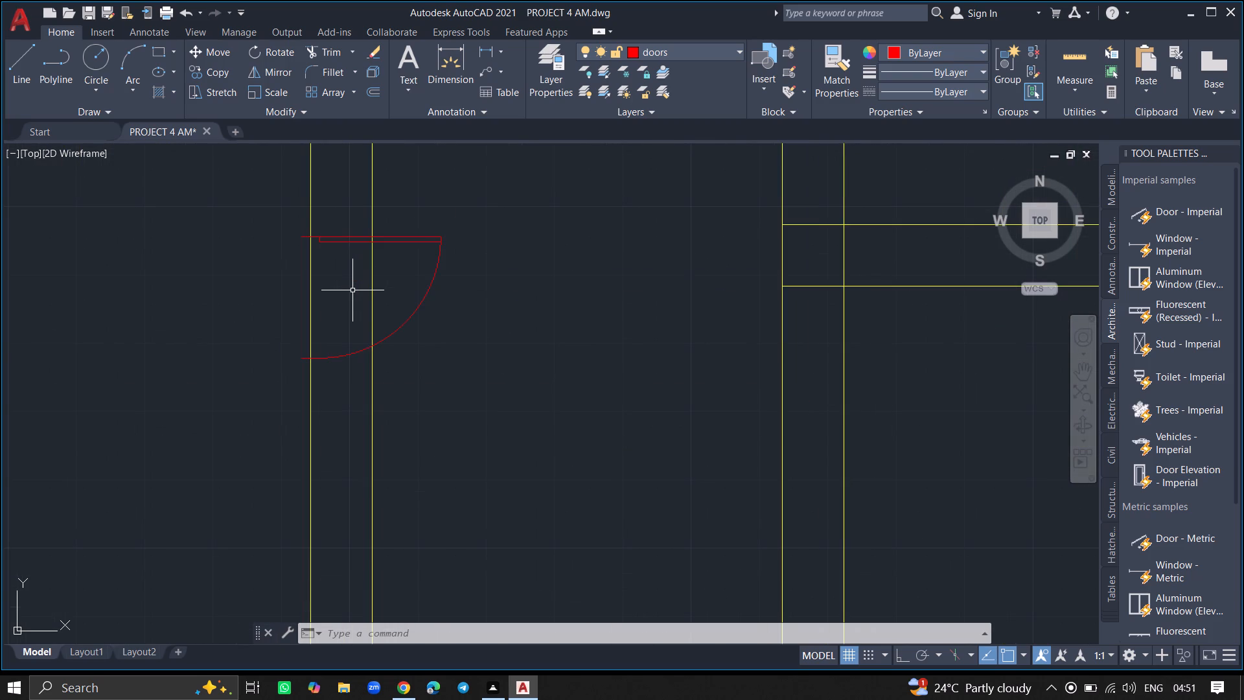
pyautogui.write('TR')
pyautogui.press('Return')
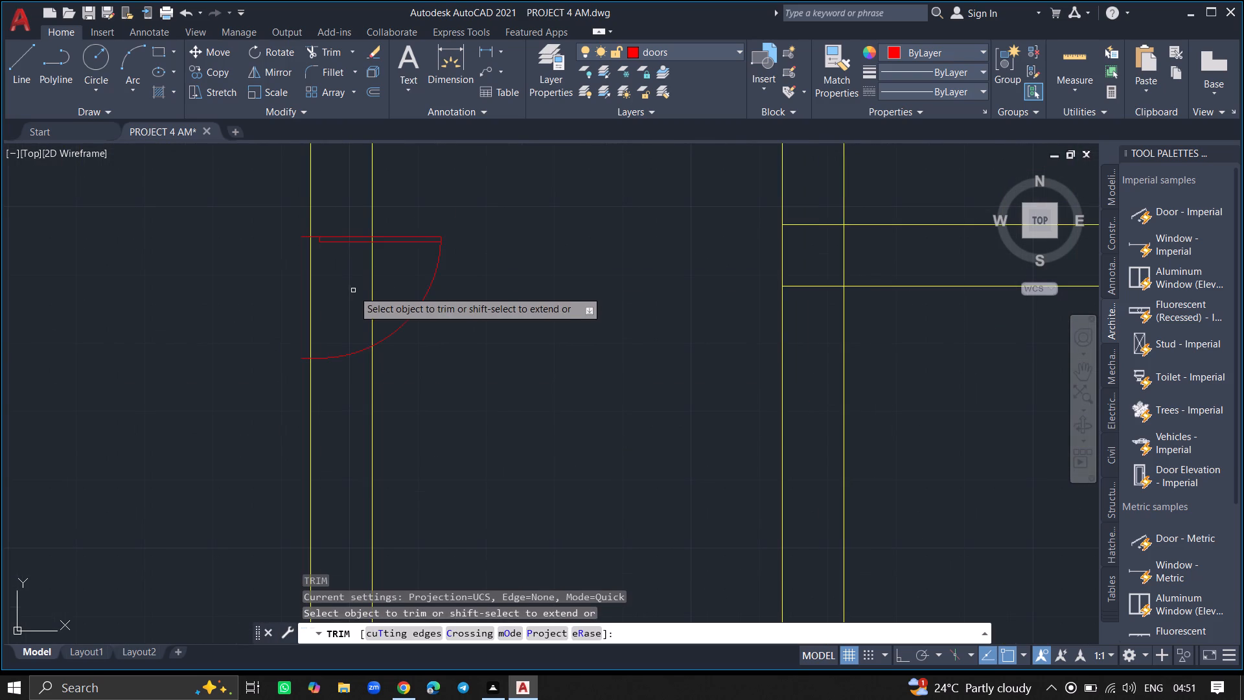
pyautogui.click(374, 290)
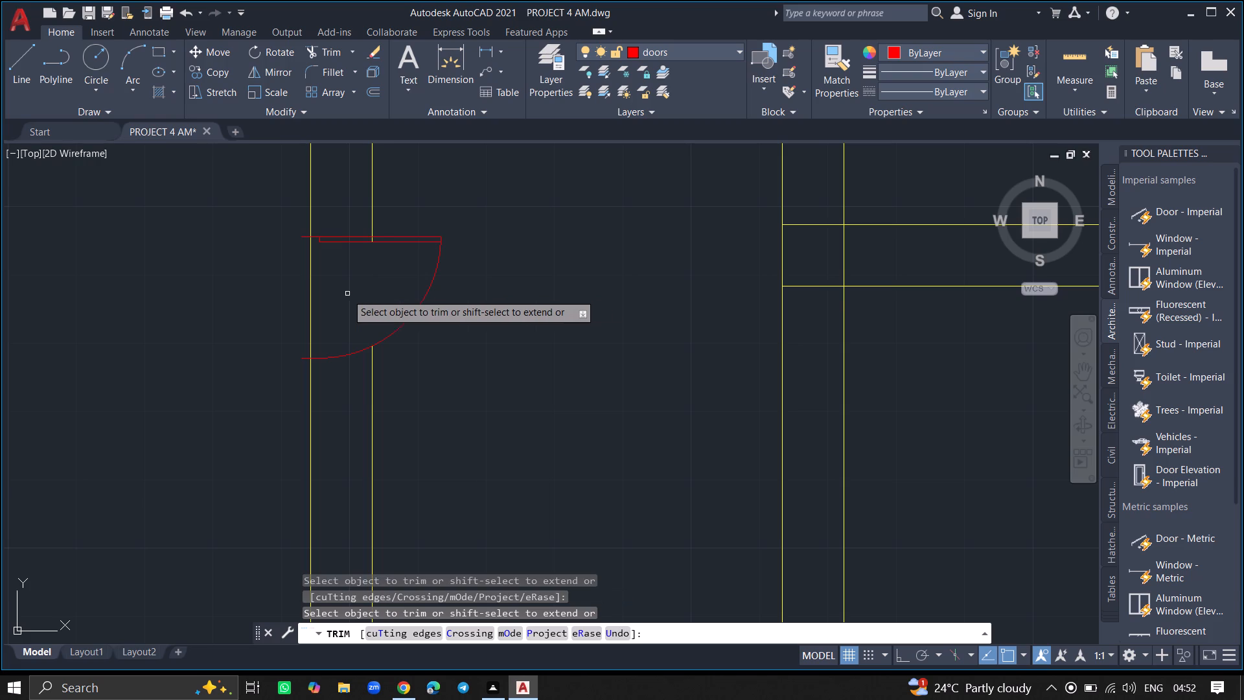
pyautogui.click(308, 297)
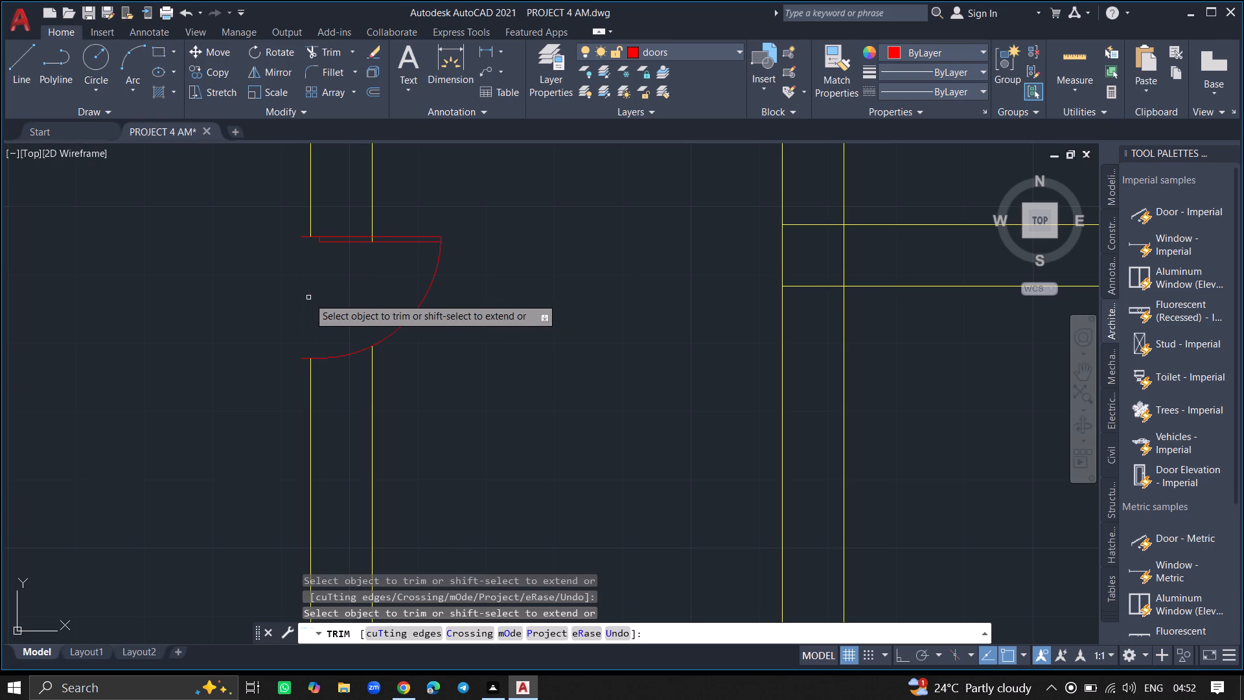
pyautogui.keyDown('ctrl'); pyautogui.scroll(5, 369, 239); pyautogui.keyUp('ctrl')
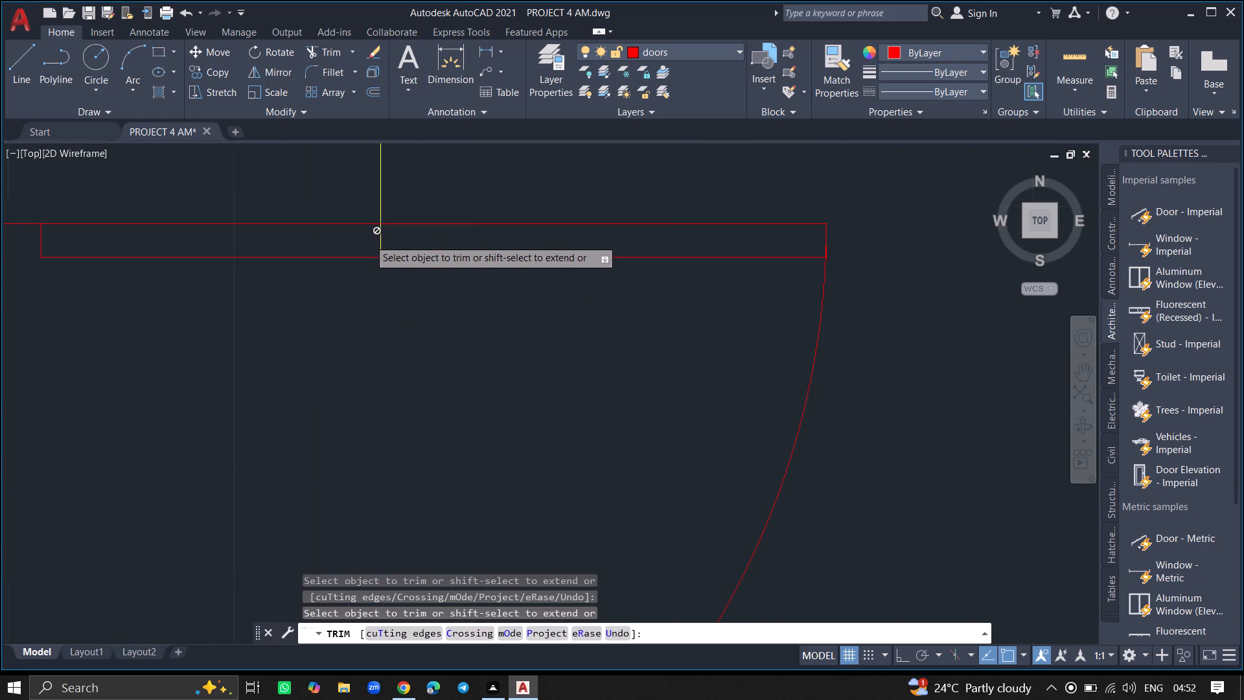
pyautogui.click(378, 245)
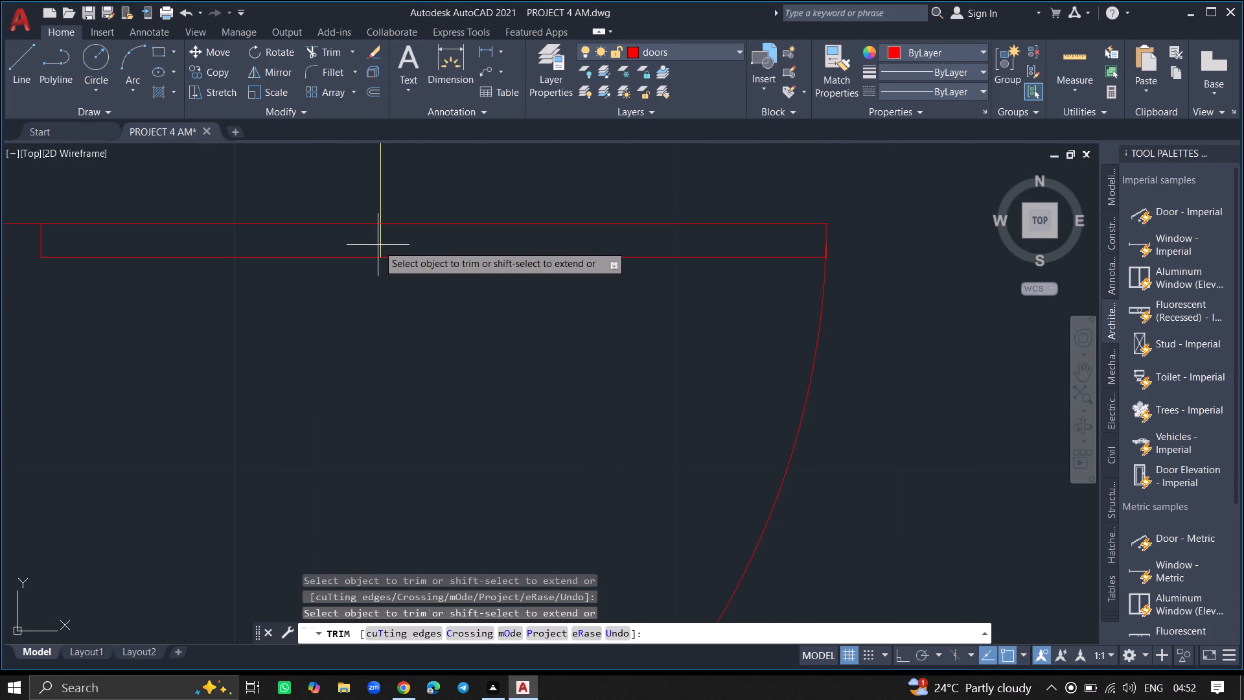
pyautogui.click(389, 248)
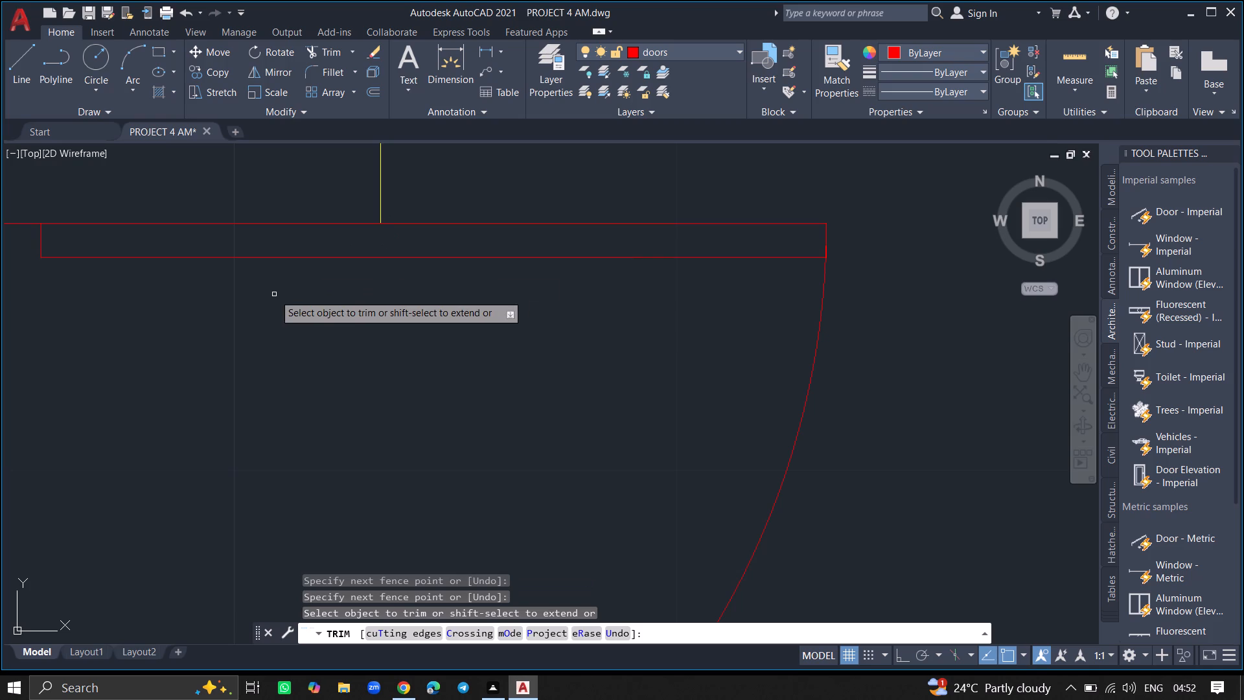
pyautogui.keyDown('ctrl'); pyautogui.scroll(-4, 274, 294); pyautogui.keyUp('ctrl')
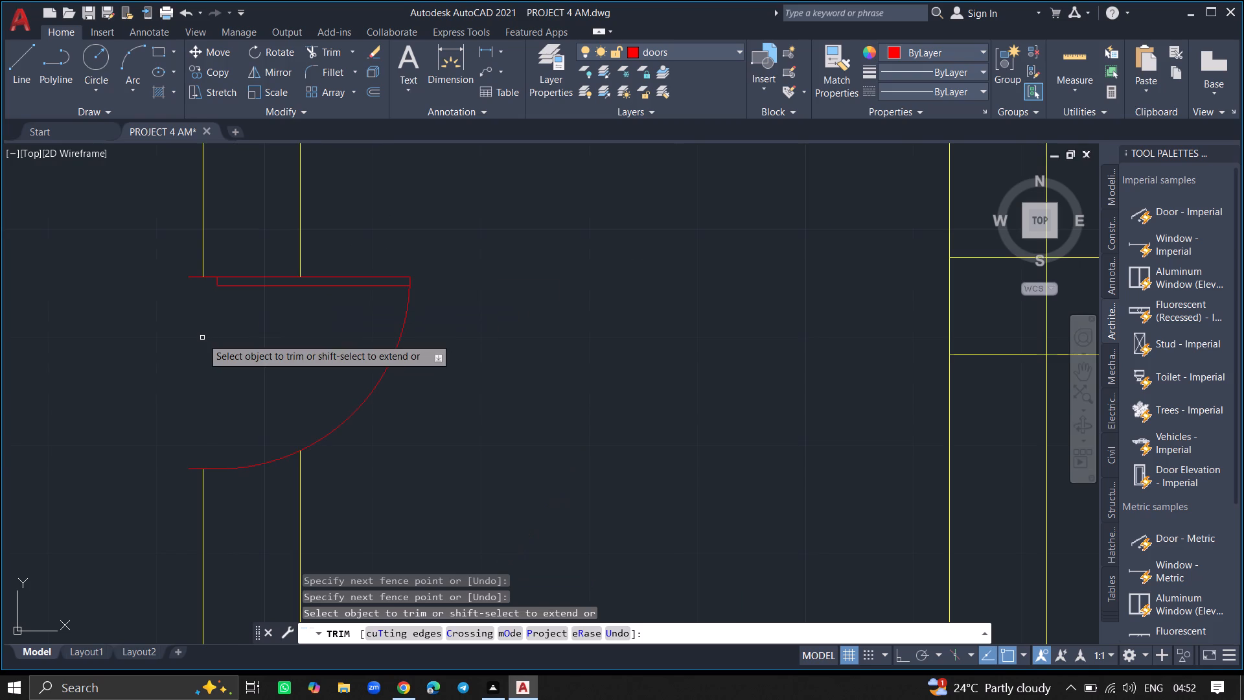
pyautogui.press('Return')
# Copy the small bottom room's left-wall door about 11'-7" at 354° to just below the upper wall of the adjacent bottom-right room.
pyautogui.keyDown('ctrl'); pyautogui.scroll(-1, 202, 338); pyautogui.keyUp('ctrl')
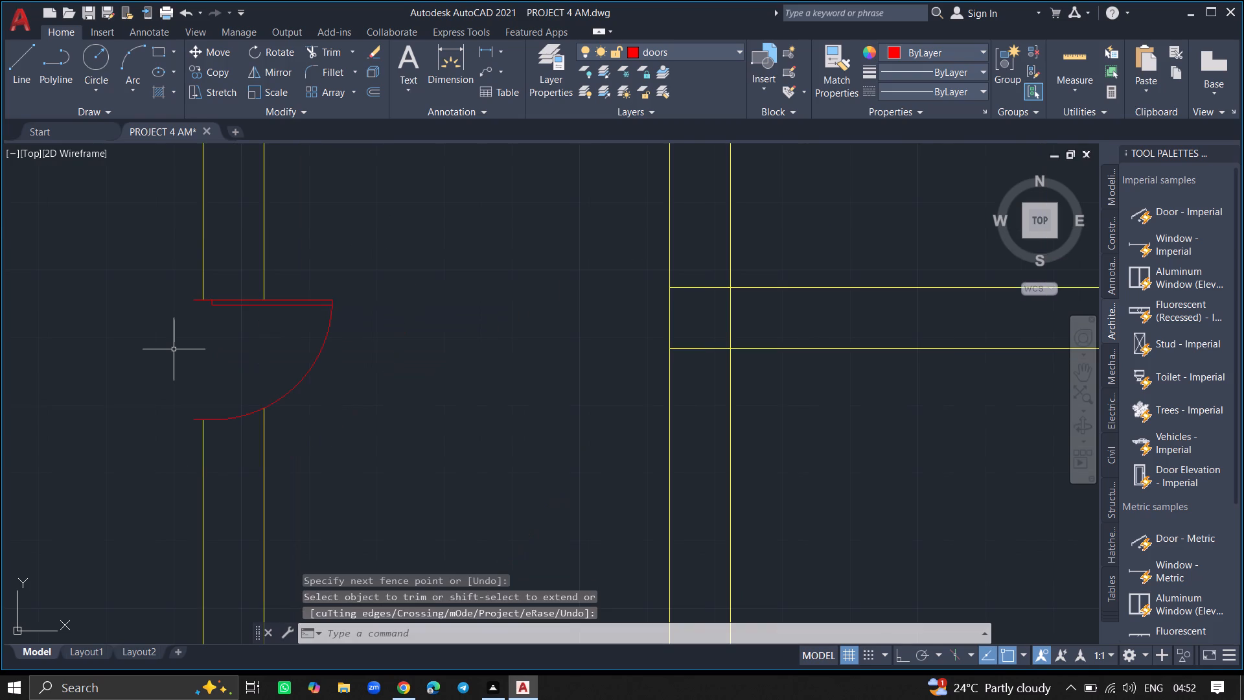
pyautogui.keyDown('ctrl'); pyautogui.scroll(-5, 174, 349); pyautogui.keyUp('ctrl')
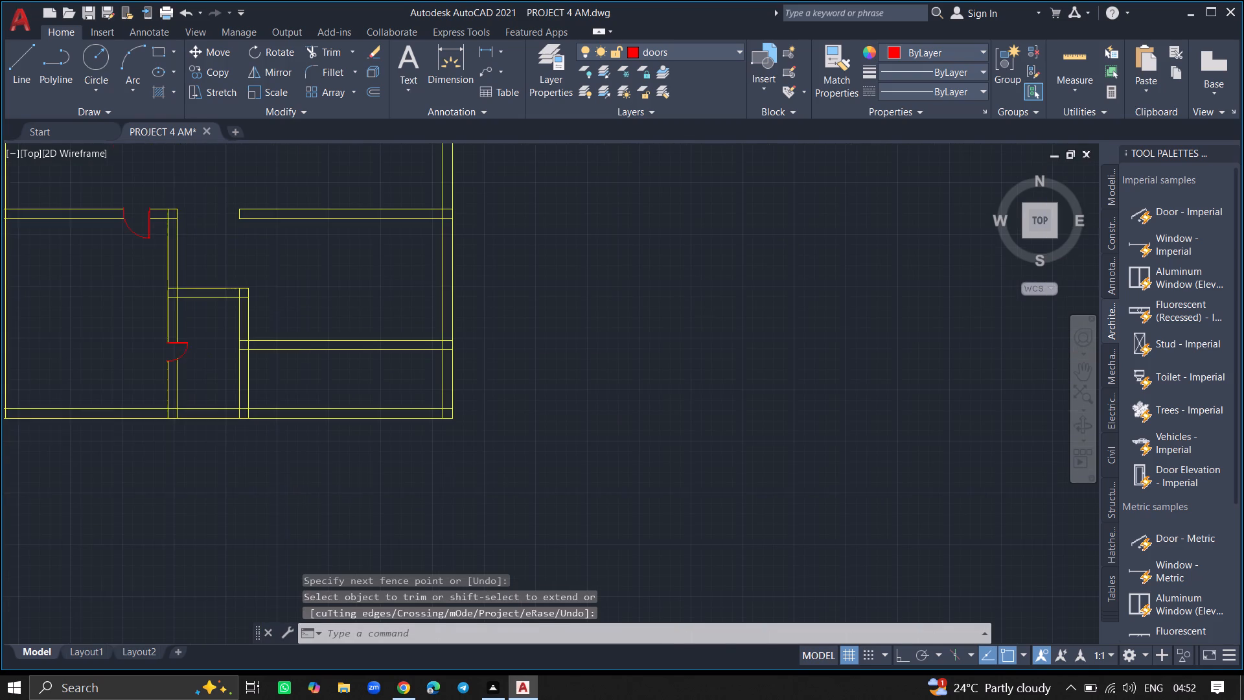
pyautogui.keyDown('ctrl'); pyautogui.scroll(-1, 182, 314); pyautogui.keyUp('ctrl')
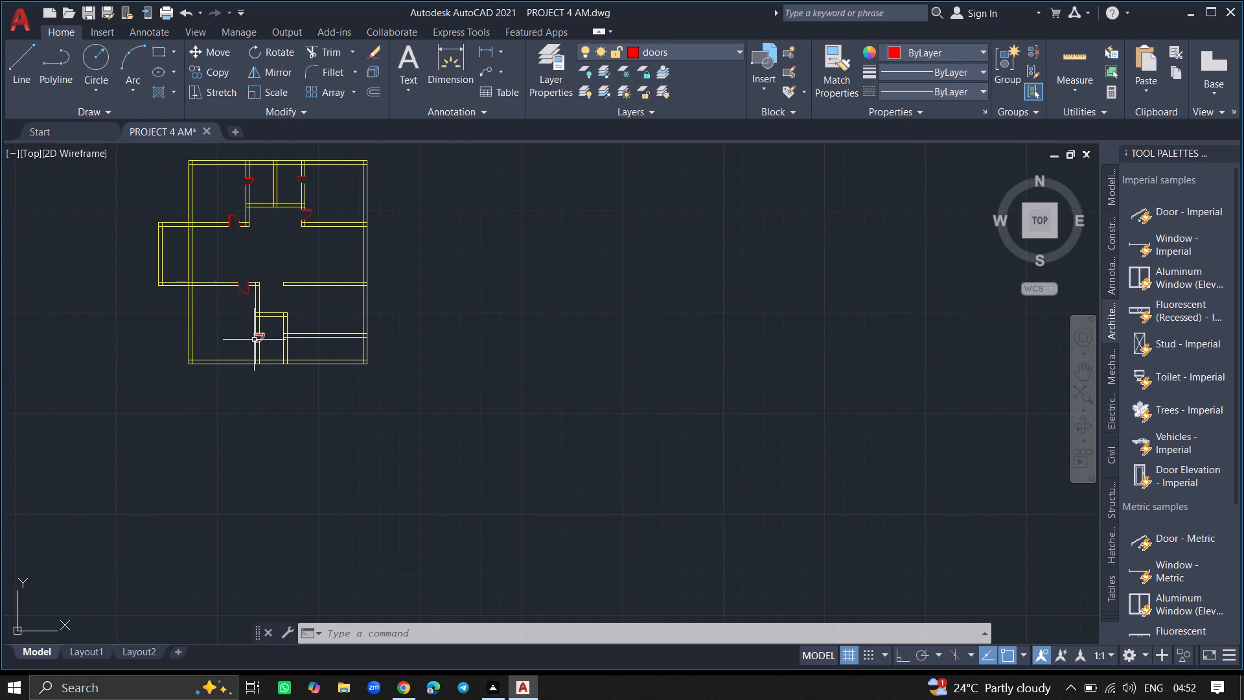
pyautogui.keyDown('ctrl'); pyautogui.scroll(5, 254, 340); pyautogui.keyUp('ctrl')
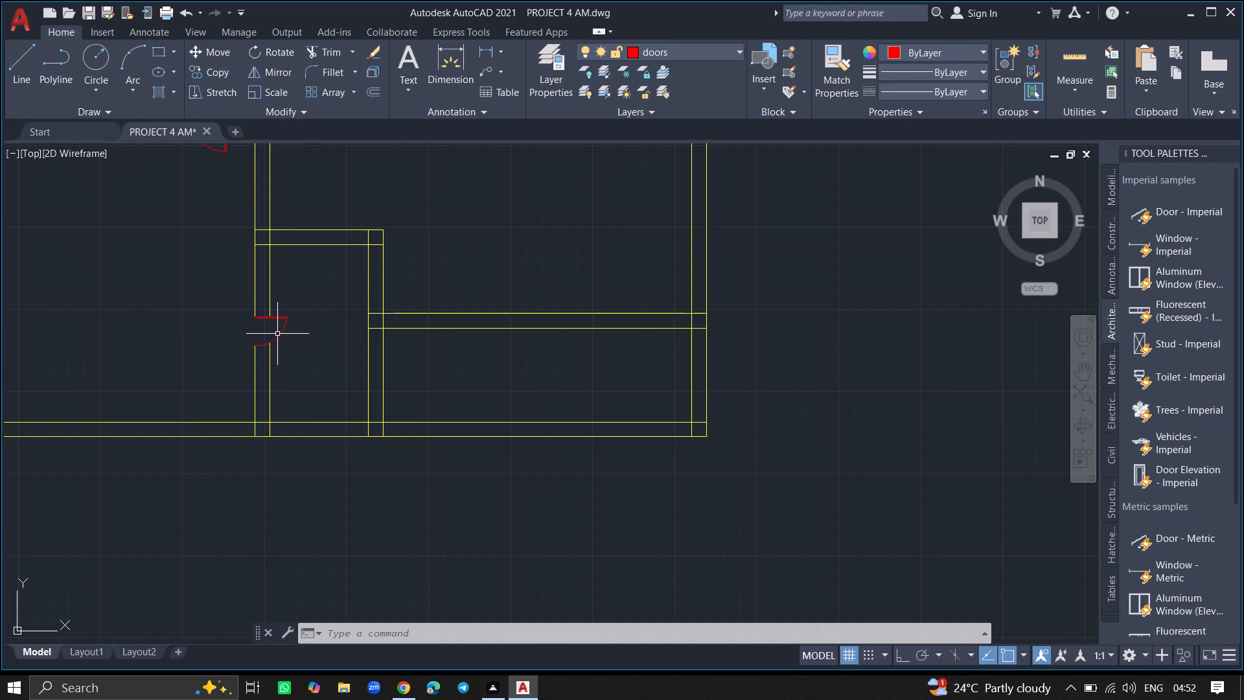
pyautogui.click(281, 335)
pyautogui.press('c')
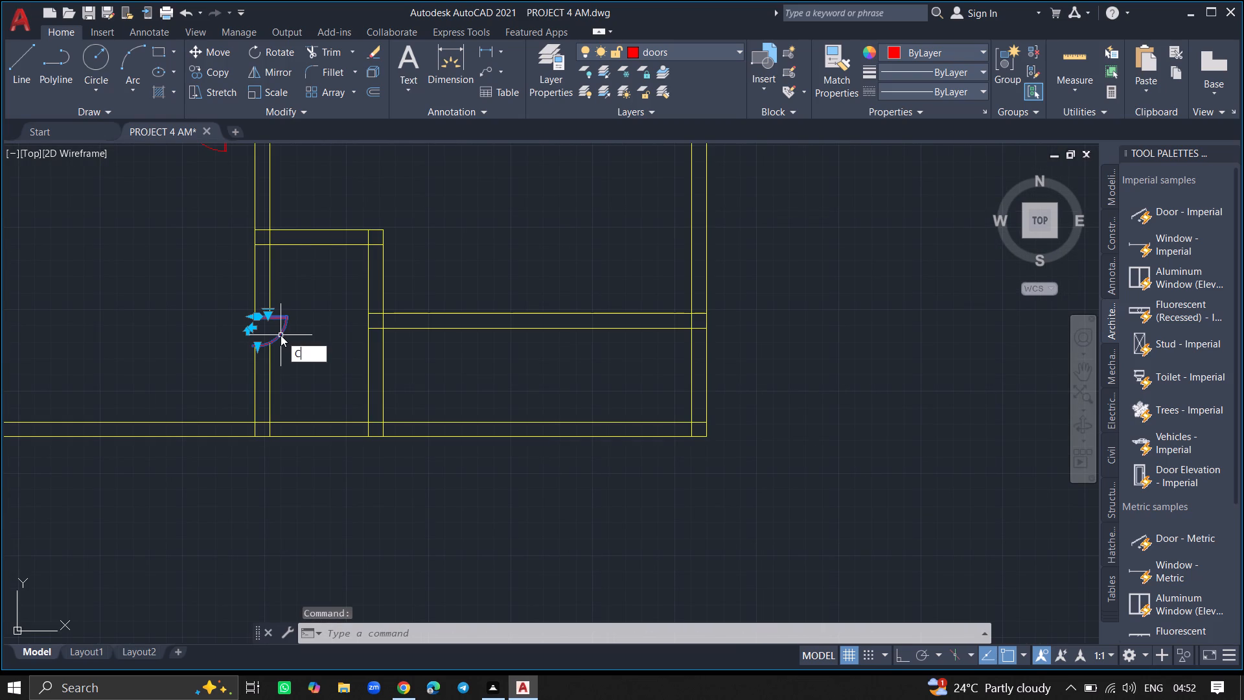
pyautogui.write('OPY')
pyautogui.press('Return')
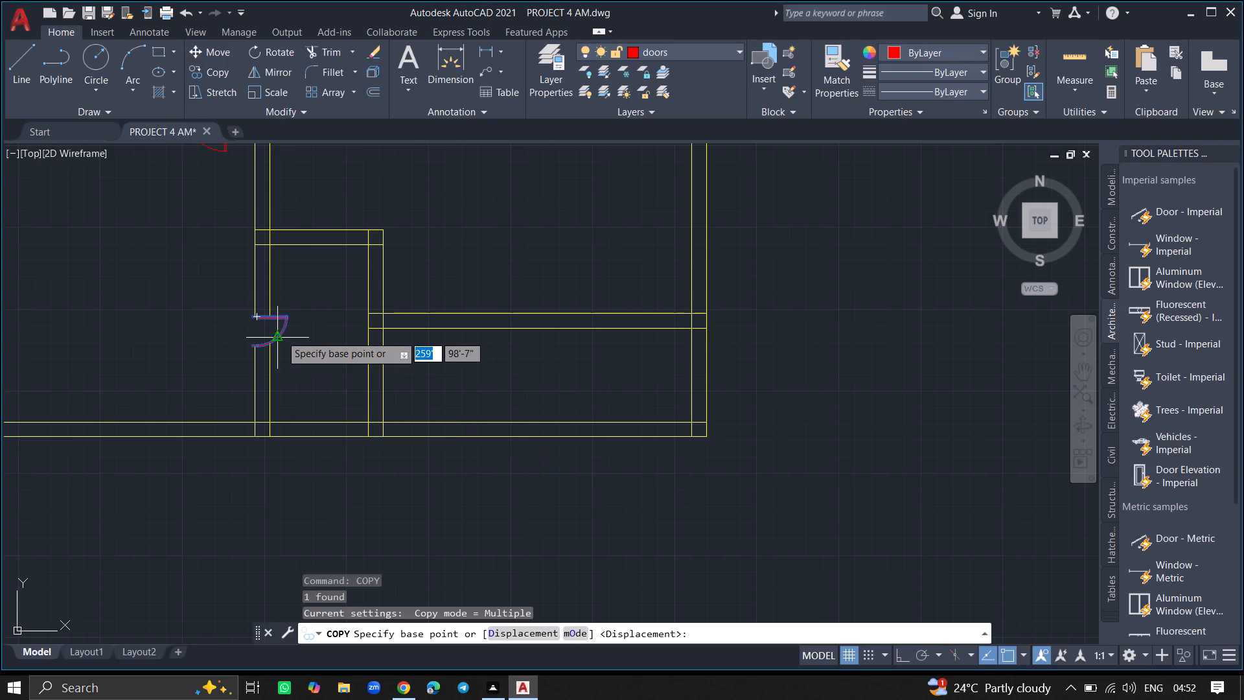
pyautogui.click(281, 335)
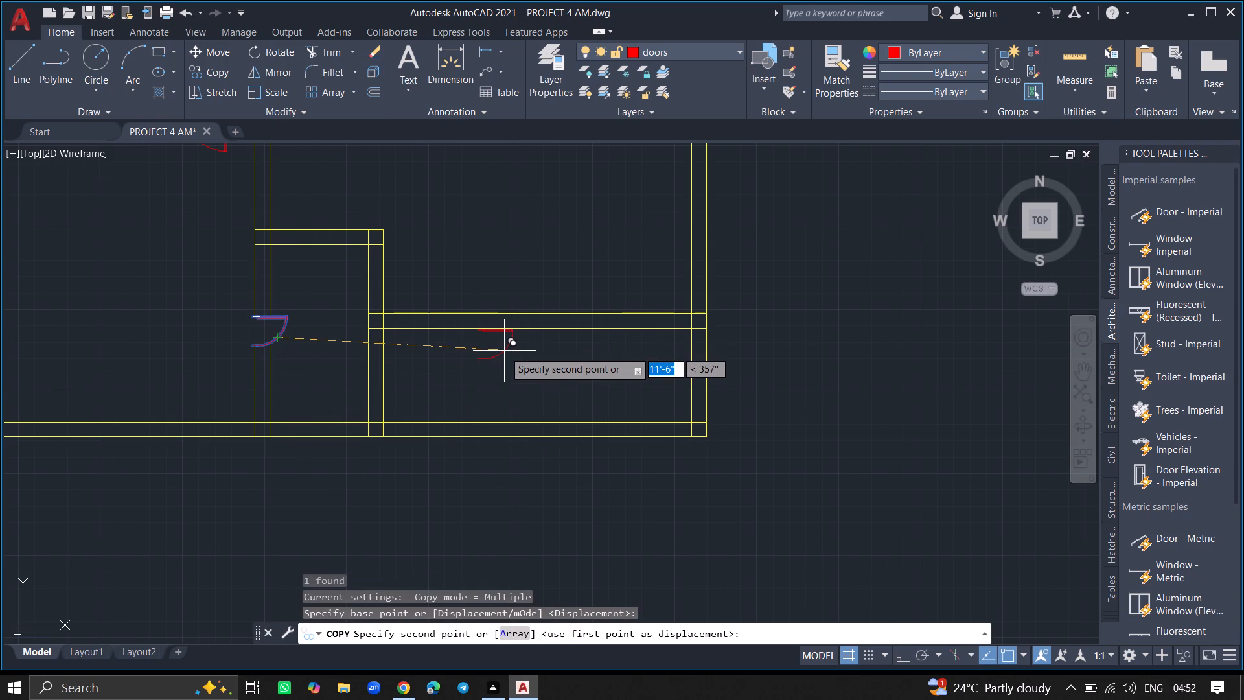
pyautogui.keyDown('ctrl'); pyautogui.scroll(5, 504, 351); pyautogui.keyUp('ctrl')
pyautogui.click(485, 425)
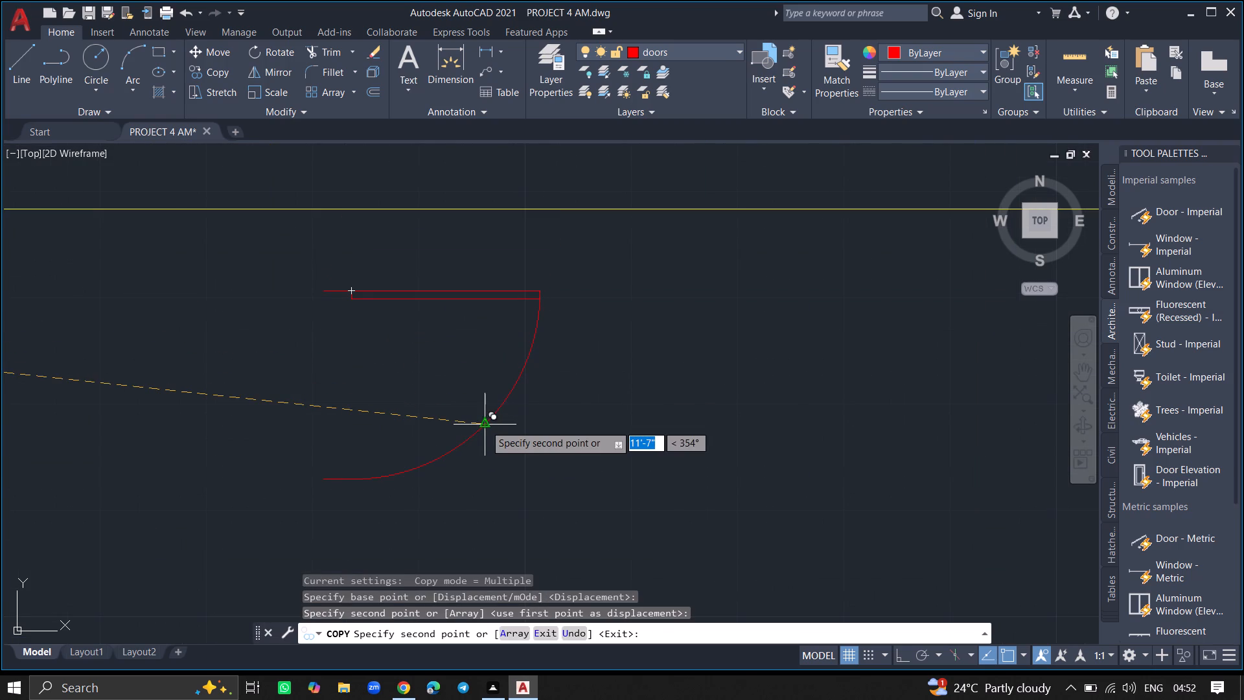
pyautogui.press('Return')
# Turn Ortho on and rotate the new door copy 270° about the lower corner of its leaf's free end, onto the horizontal wall.
pyautogui.click(485, 425)
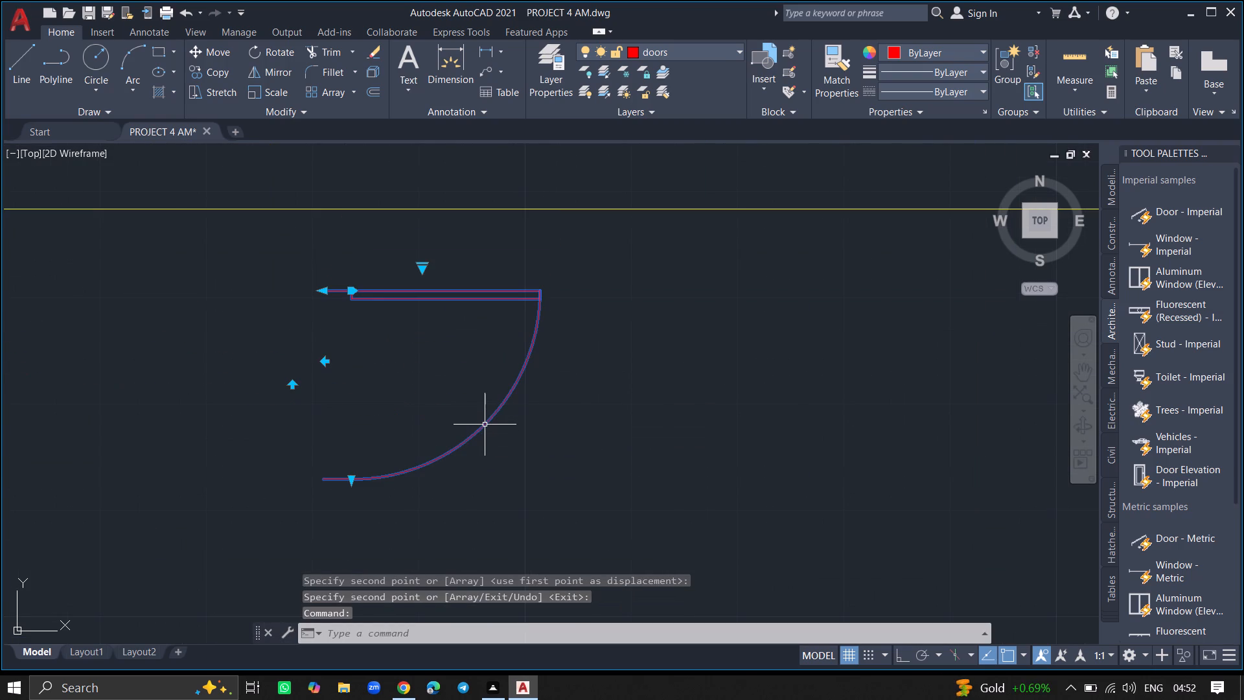
pyautogui.write('ROT')
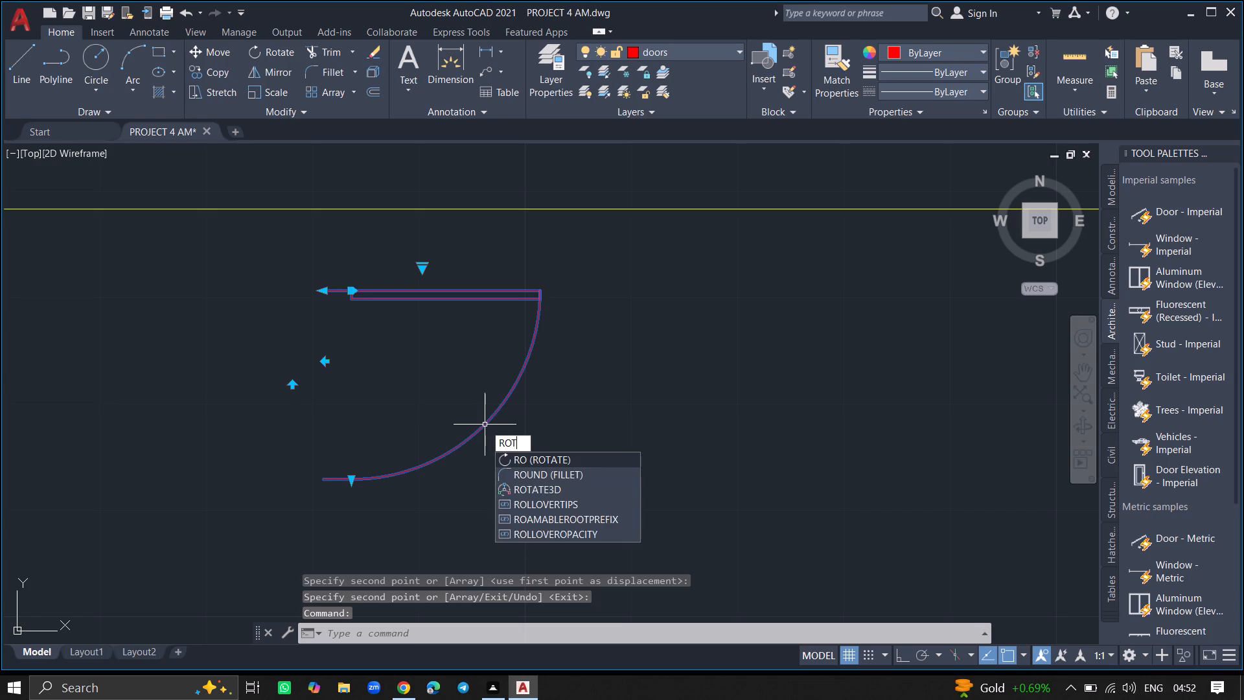
pyautogui.write('ATE')
pyautogui.press('Return')
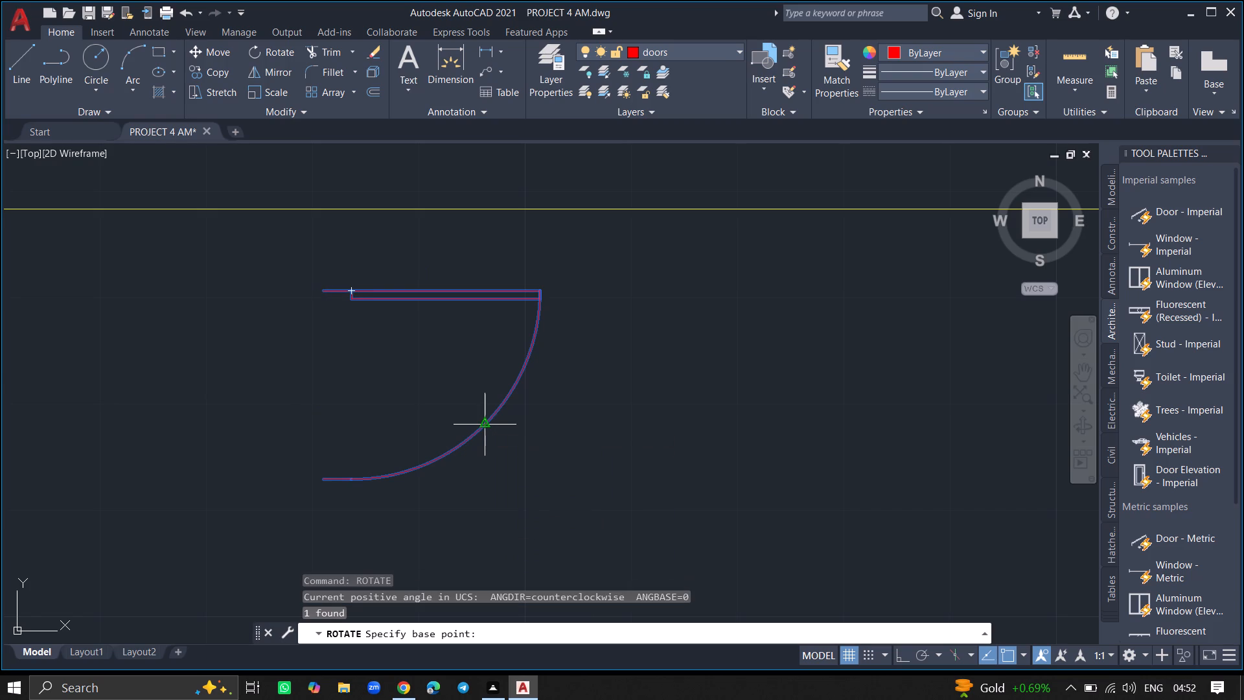
pyautogui.press('F8')
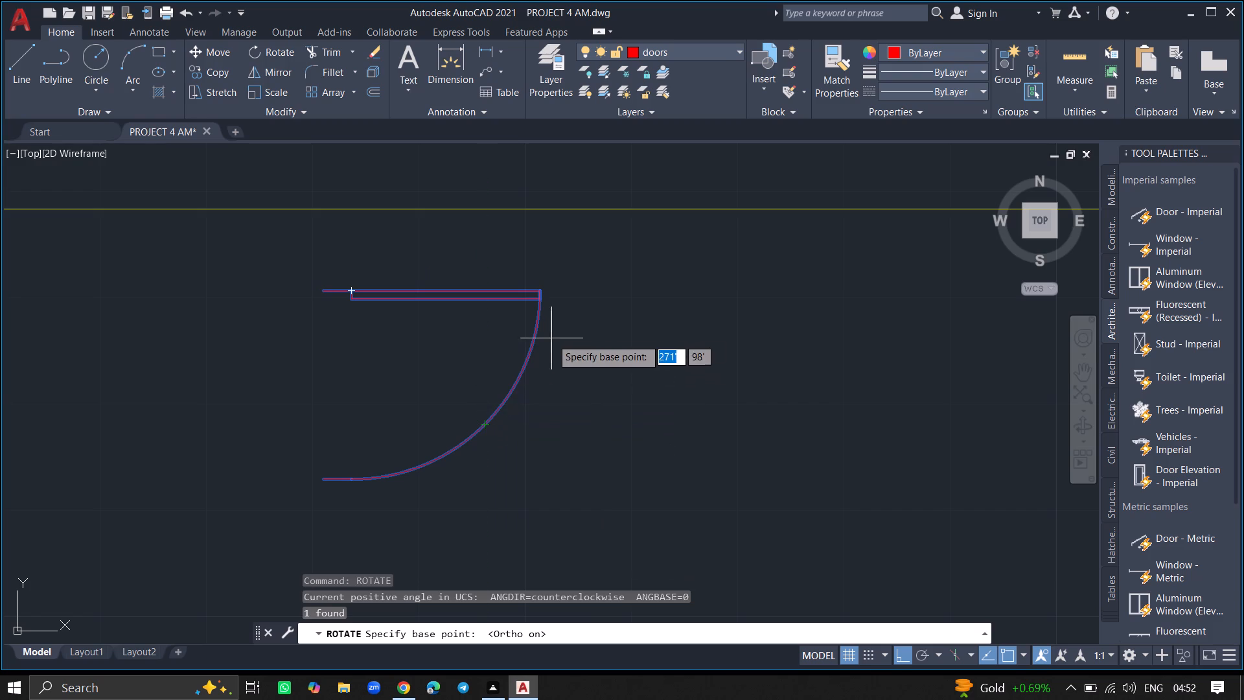
pyautogui.click(540, 297)
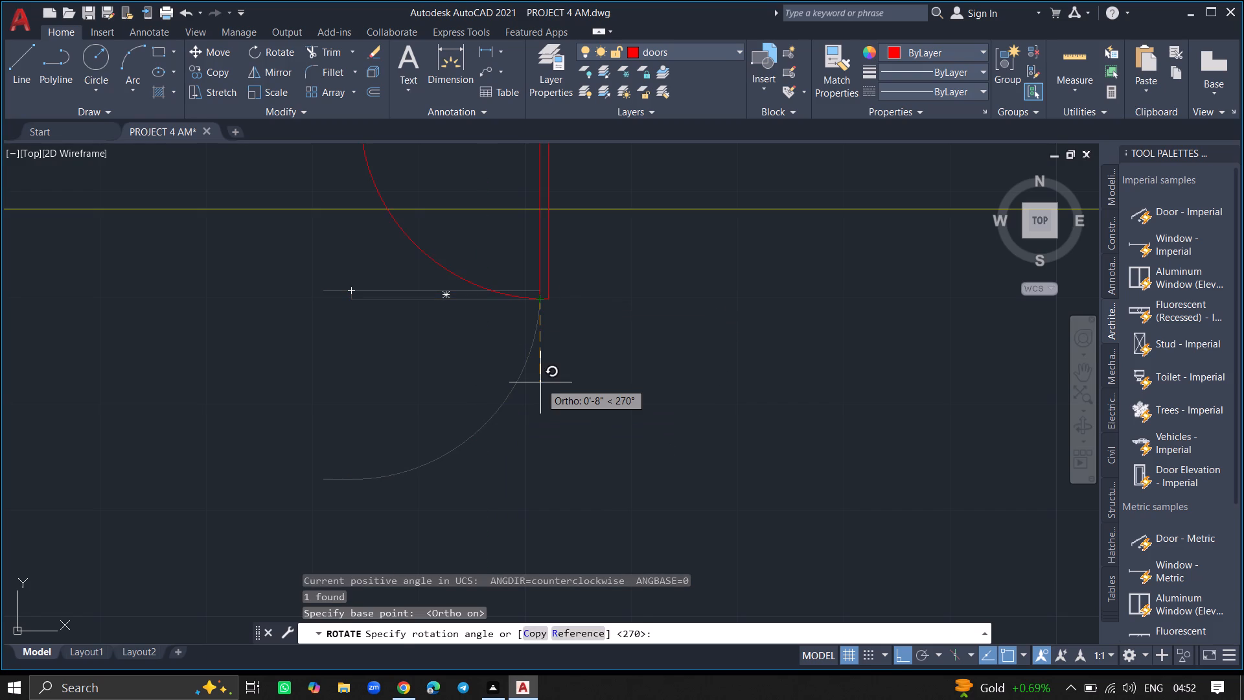
pyautogui.click(540, 383)
# Trim both wall lines inside the rotated door's opening on the bottom-right room's upper wall, including both stubs within the door leaf.
pyautogui.keyDown('ctrl'); pyautogui.scroll(-2, 531, 360); pyautogui.keyUp('ctrl')
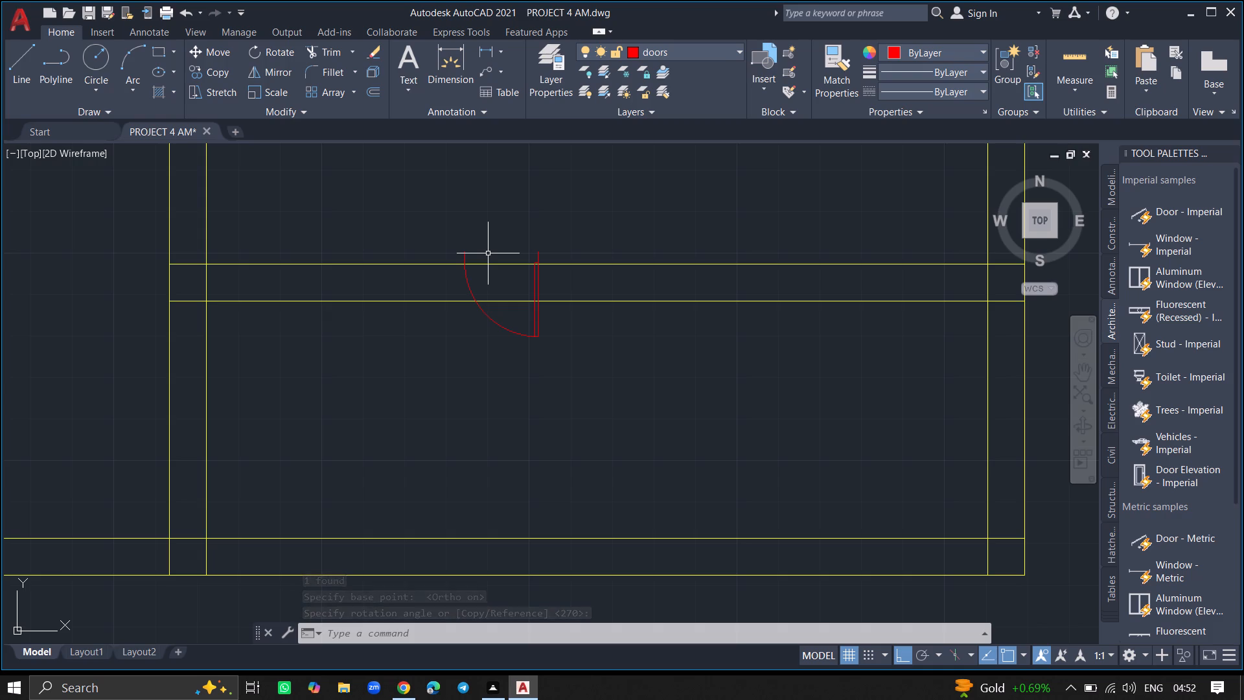
pyautogui.write('TR')
pyautogui.press('Return')
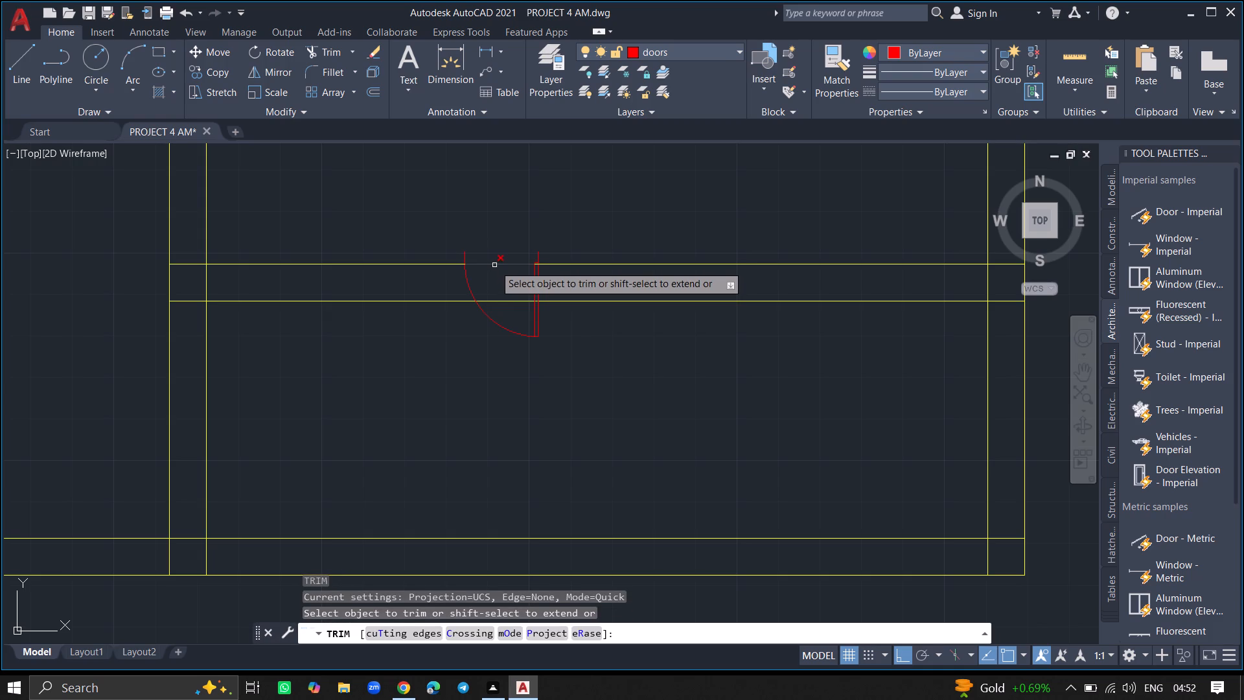
pyautogui.click(494, 265)
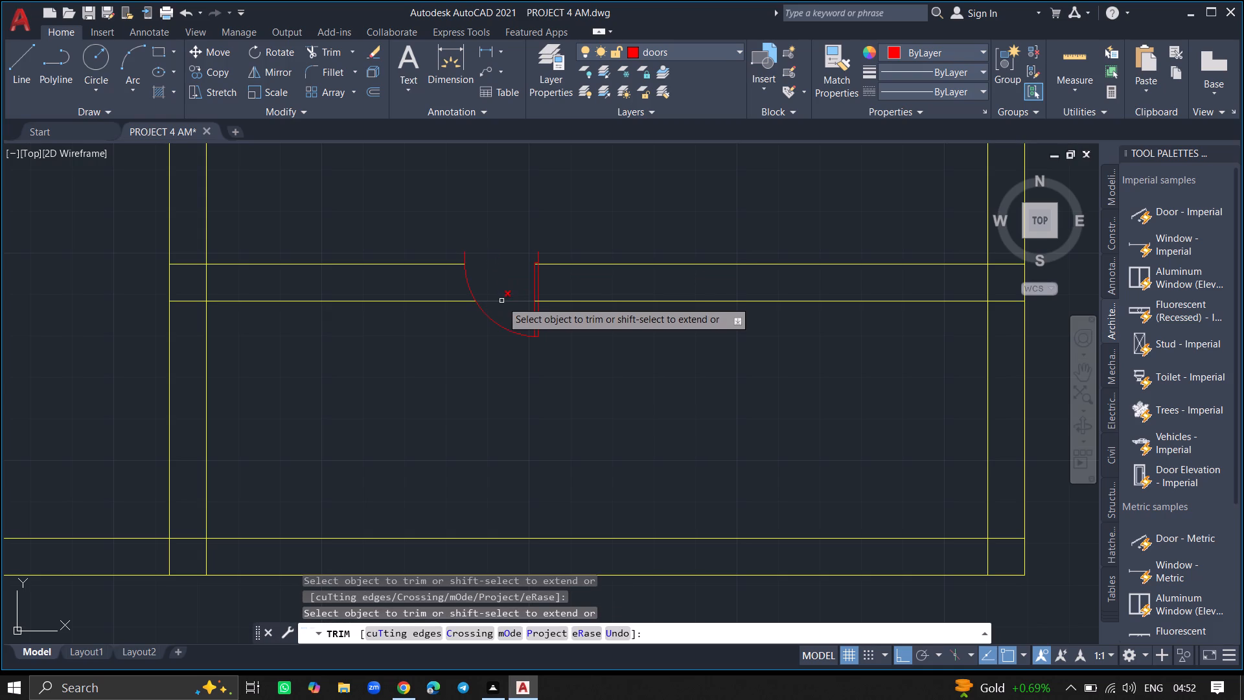
pyautogui.click(501, 302)
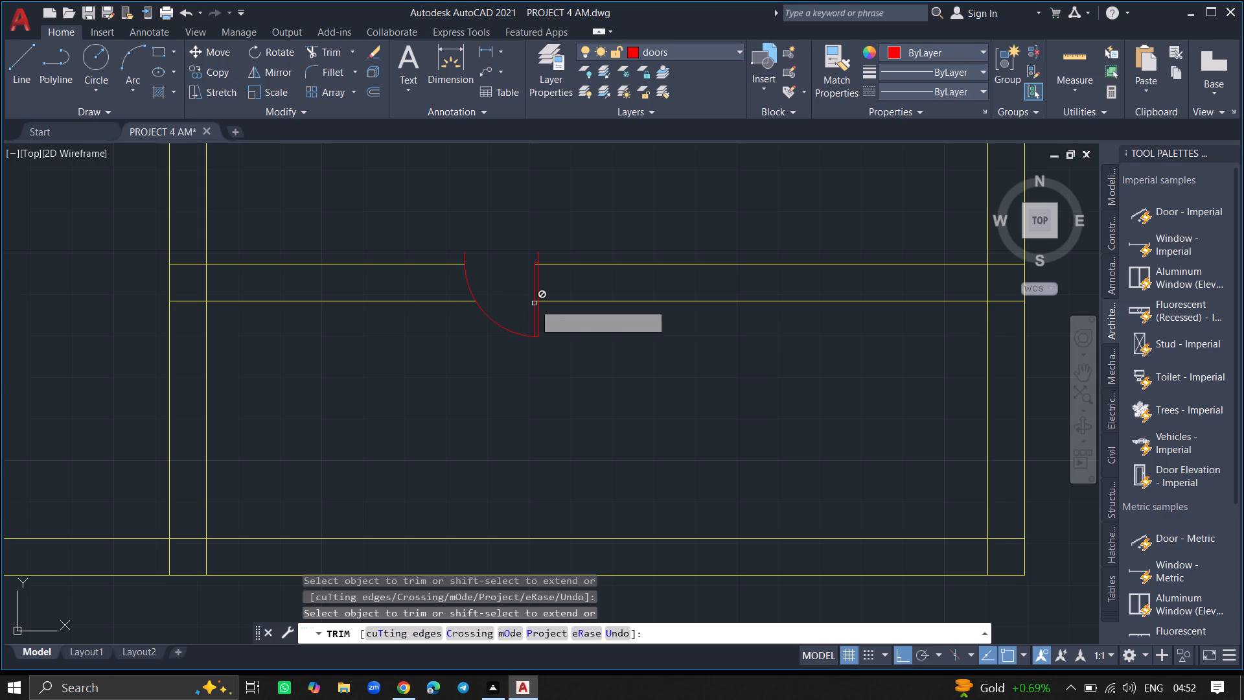
pyautogui.keyDown('ctrl'); pyautogui.scroll(6, 534, 303); pyautogui.keyUp('ctrl')
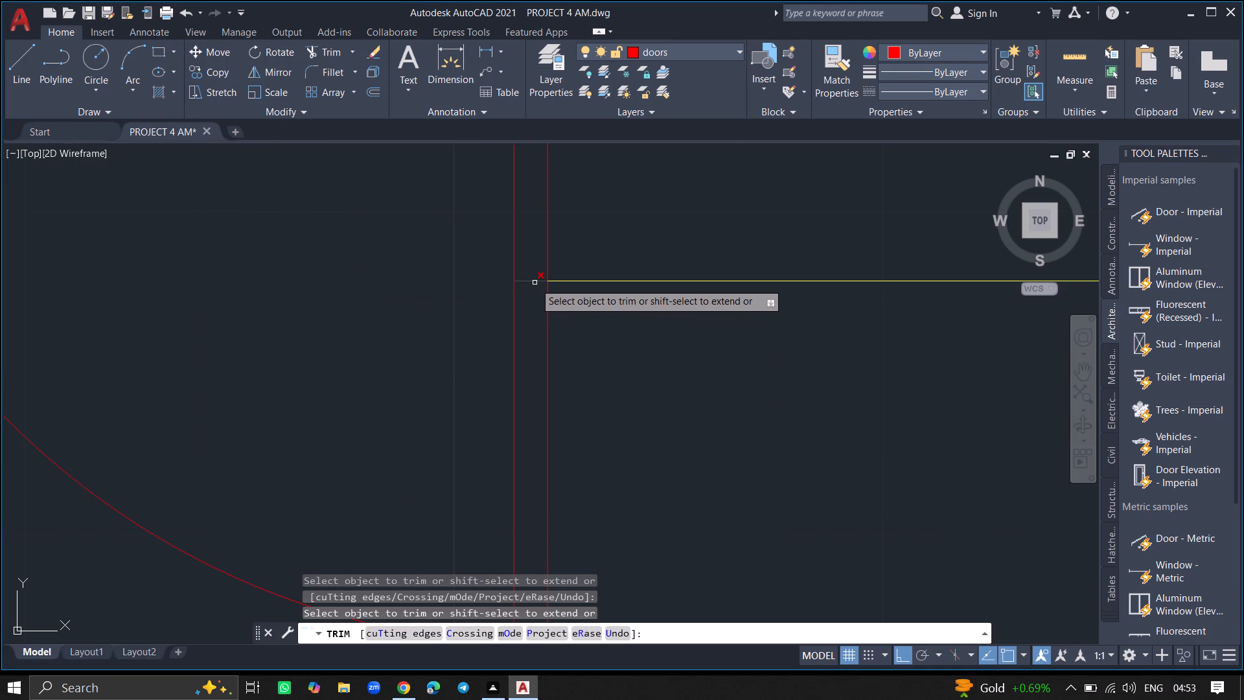
pyautogui.click(535, 283)
pyautogui.keyDown('ctrl'); pyautogui.scroll(-3, 465, 319); pyautogui.keyUp('ctrl')
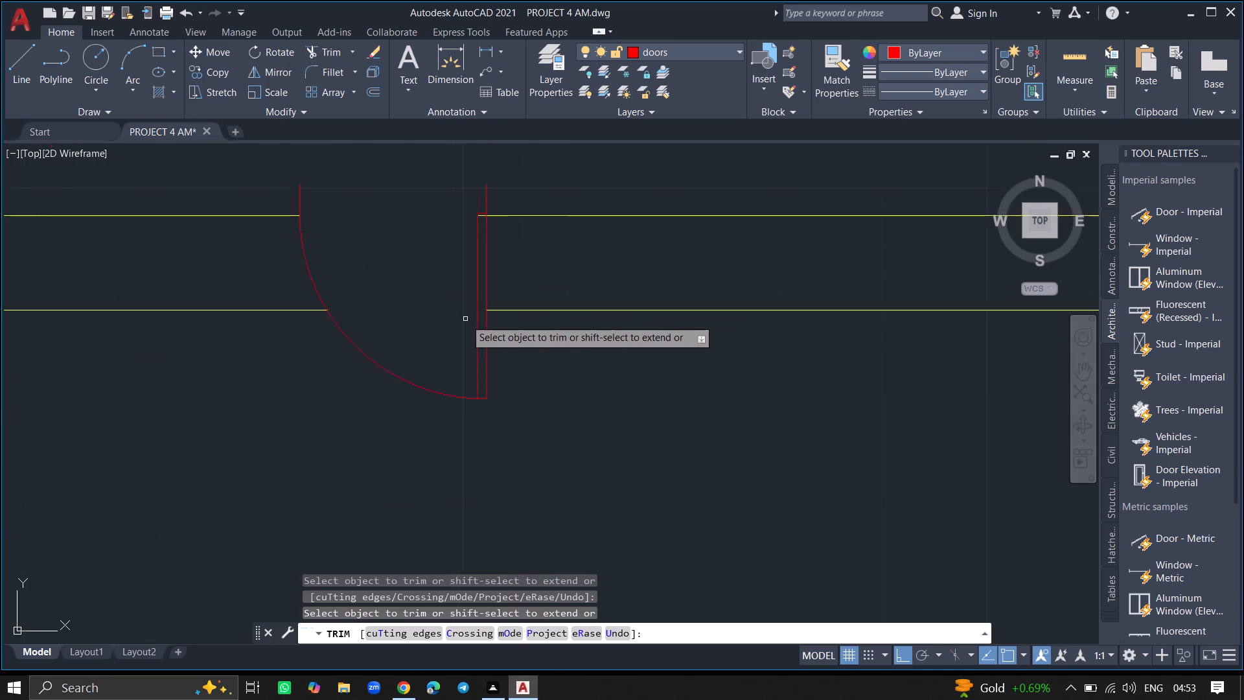
pyautogui.keyDown('ctrl'); pyautogui.scroll(7, 483, 212); pyautogui.keyUp('ctrl')
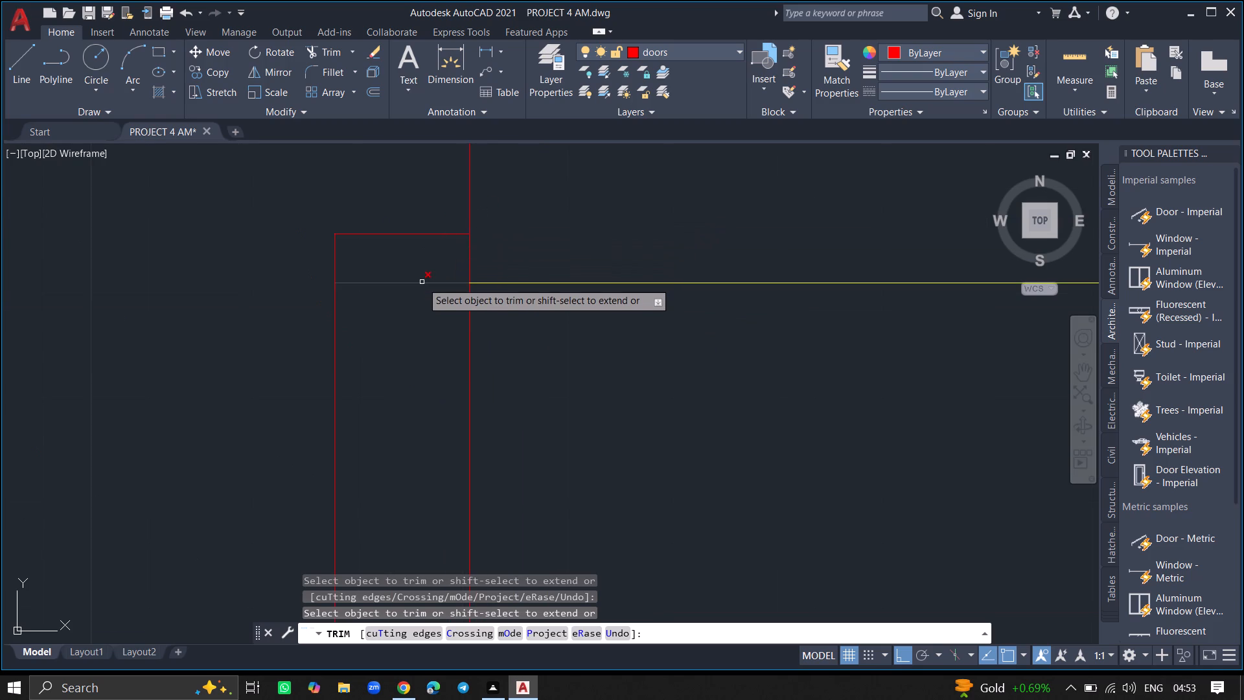
pyautogui.click(422, 282)
pyautogui.keyDown('ctrl'); pyautogui.scroll(-4, 422, 282); pyautogui.keyUp('ctrl')
pyautogui.keyDown('ctrl'); pyautogui.scroll(-1, 349, 280); pyautogui.keyUp('ctrl')
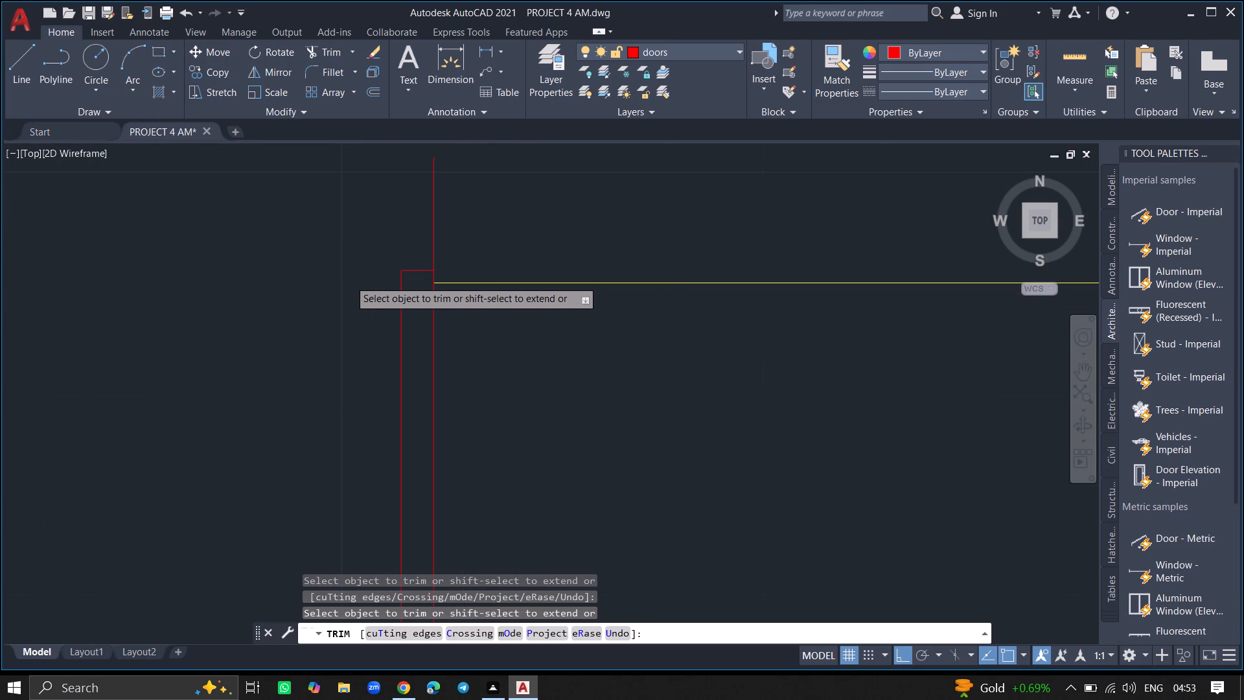
# End the trimming at the bottom-right room's door and save the drawing.
pyautogui.keyDown('ctrl'); pyautogui.scroll(-2, 349, 280); pyautogui.keyUp('ctrl')
pyautogui.press('Return')
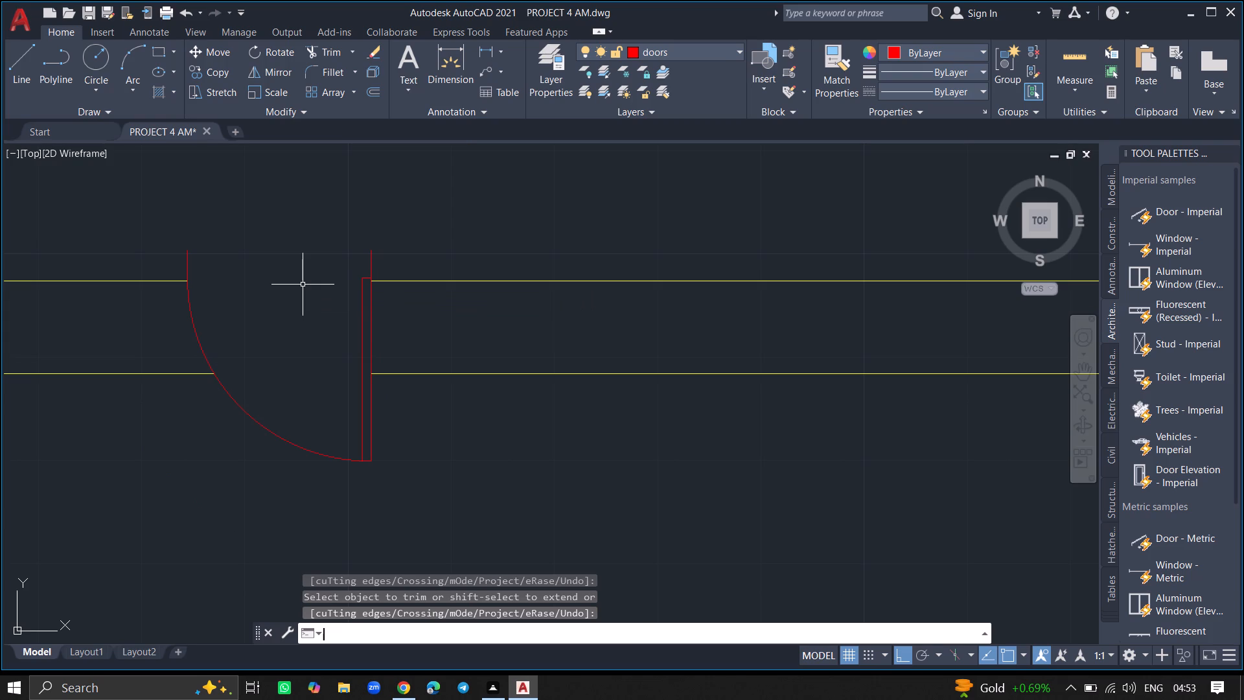
pyautogui.keyDown('ctrl'); pyautogui.scroll(-5, 303, 285); pyautogui.keyUp('ctrl')
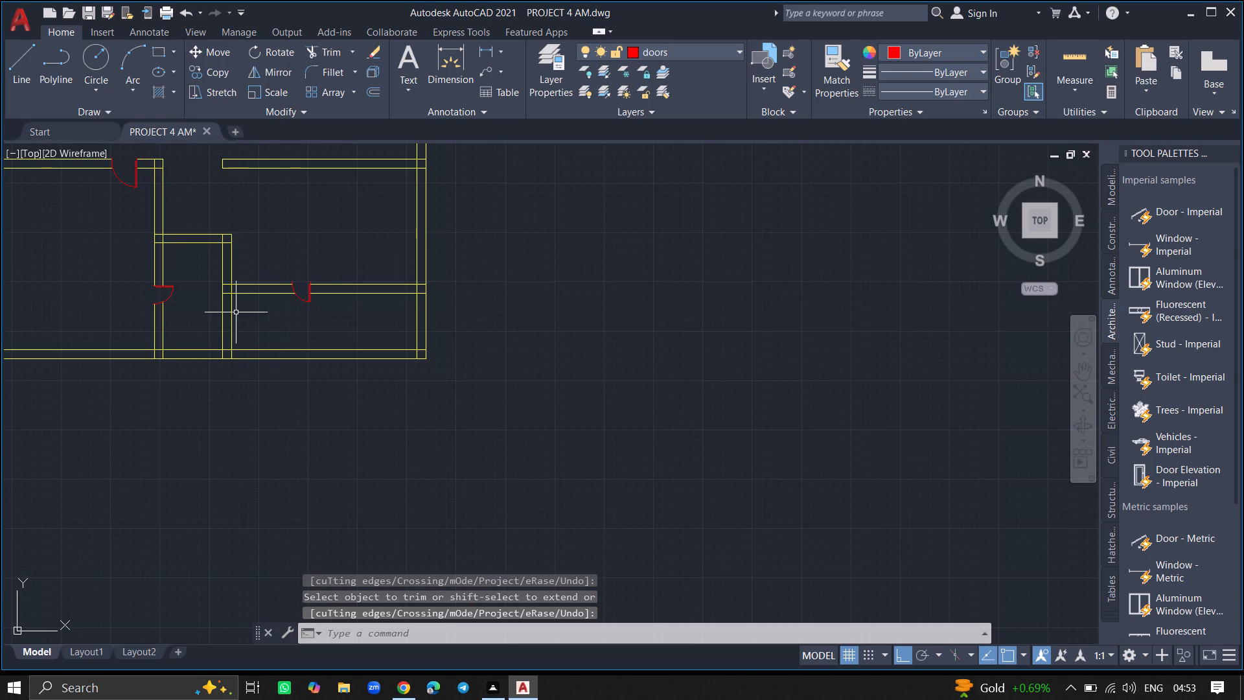
pyautogui.keyDown('ctrl'); pyautogui.scroll(1, 253, 252); pyautogui.keyUp('ctrl')
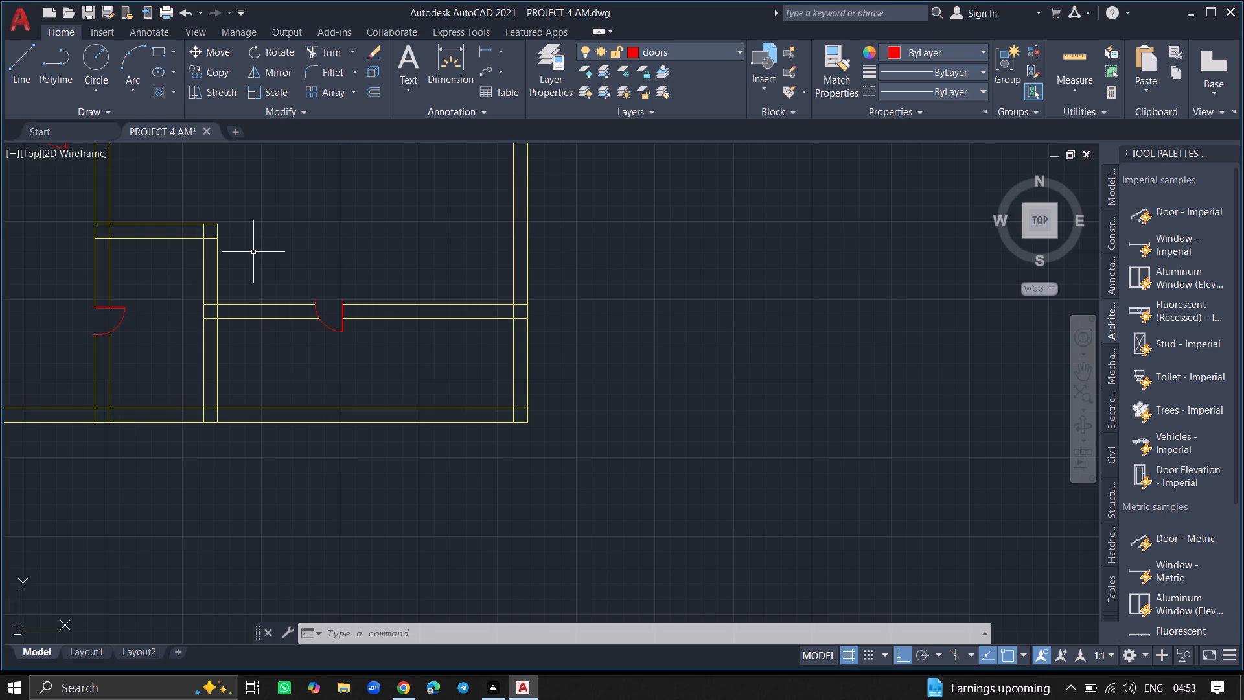
pyautogui.hotkey('ctrl', 's')
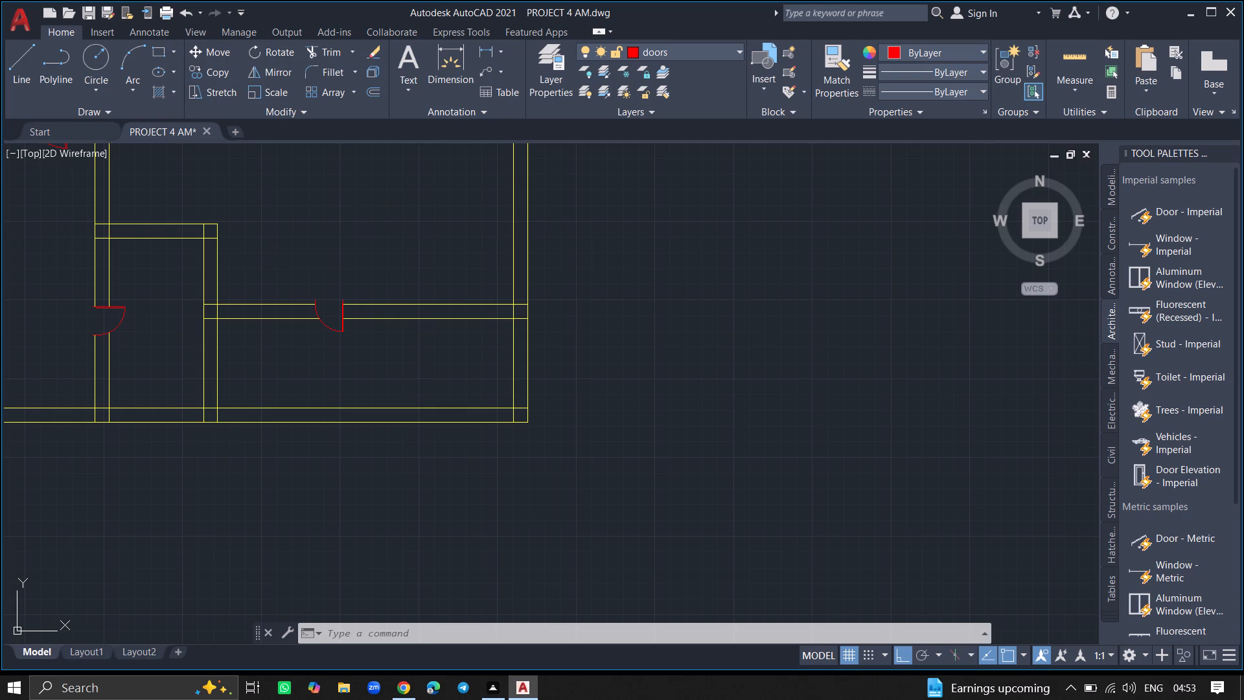
pyautogui.hotkey('ctrl', 's')
# Make the windows layer current in the layer properties.
pyautogui.keyDown('ctrl'); pyautogui.scroll(-5, 349, 237); pyautogui.keyUp('ctrl')
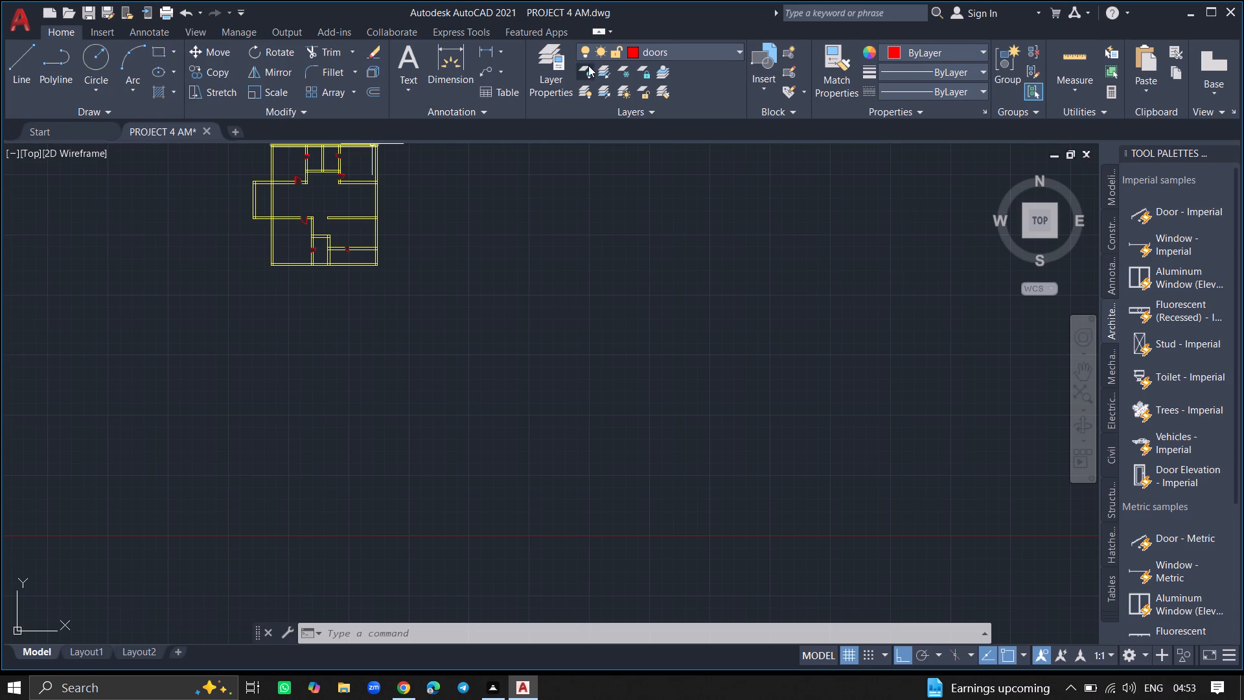
pyautogui.doubleClick(550, 55)
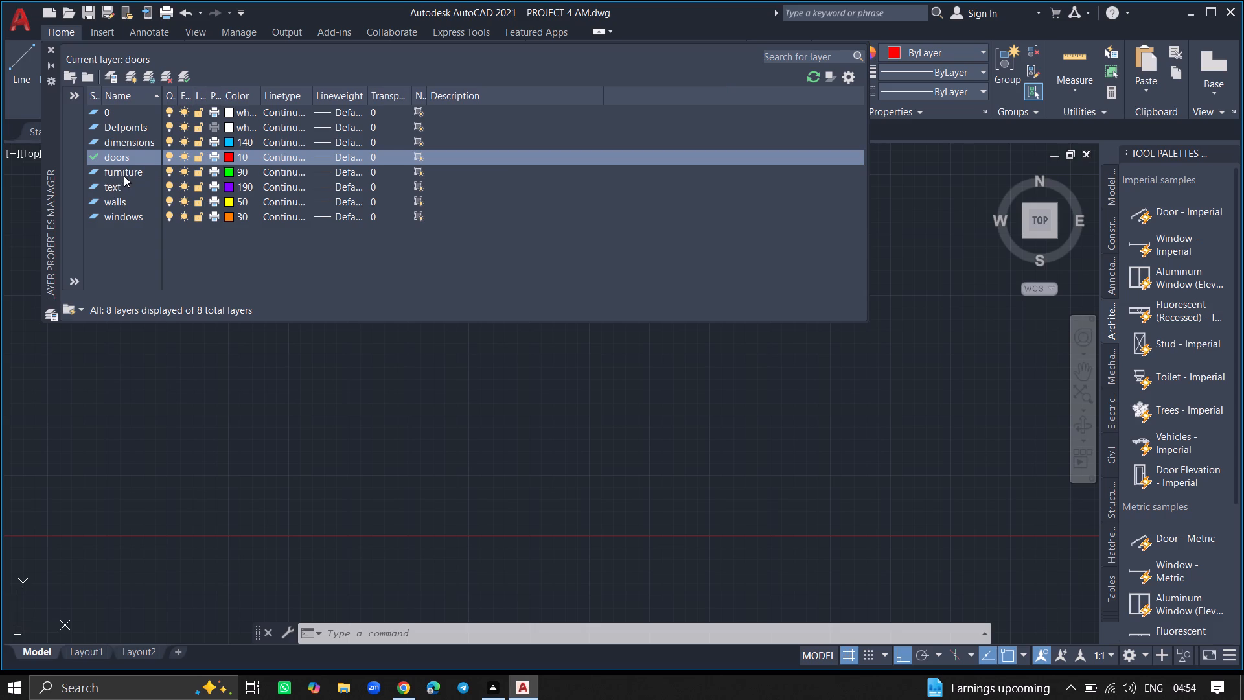
pyautogui.doubleClick(125, 216)
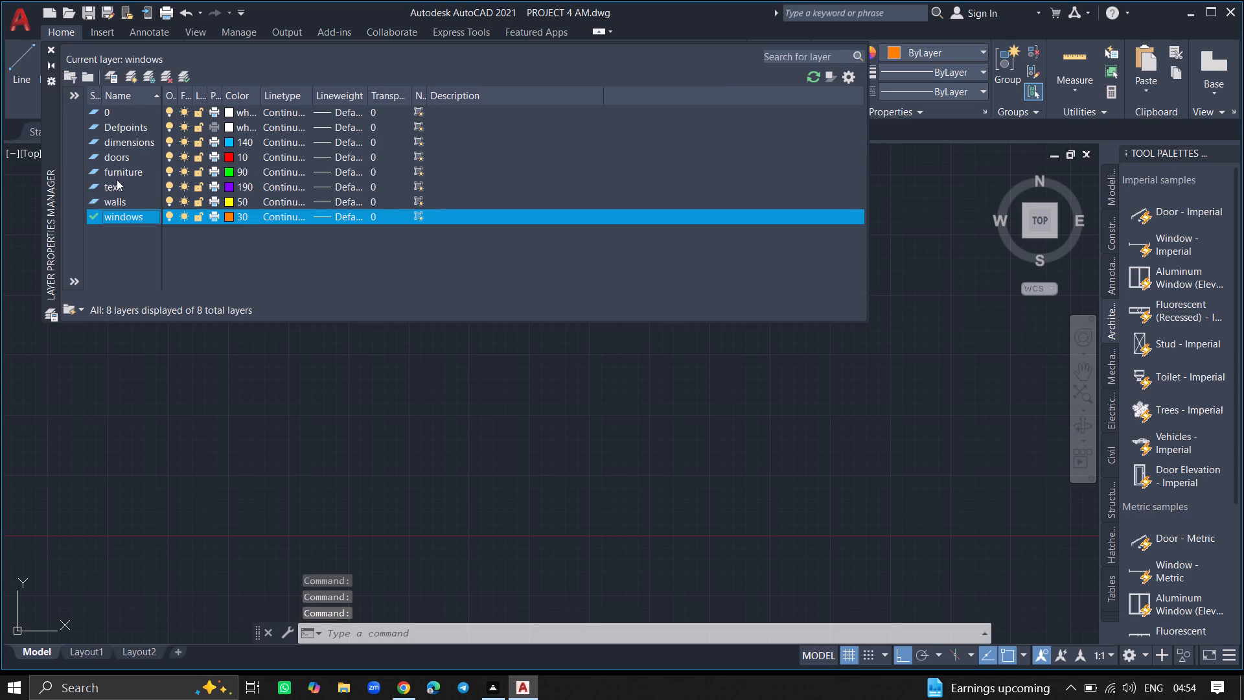
pyautogui.click(51, 45)
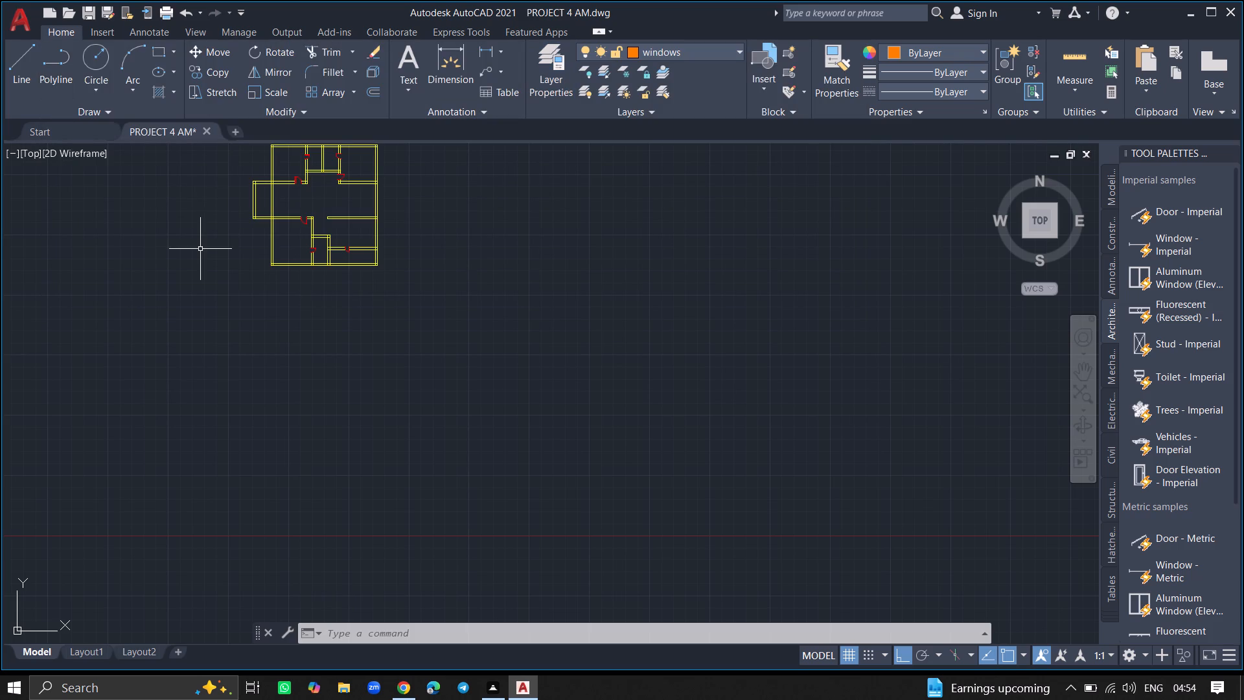
# Insert a Window - Imperial block inside the top-left room, just above its lower wall.
pyautogui.keyDown('ctrl'); pyautogui.scroll(-2, 200, 249); pyautogui.keyUp('ctrl')
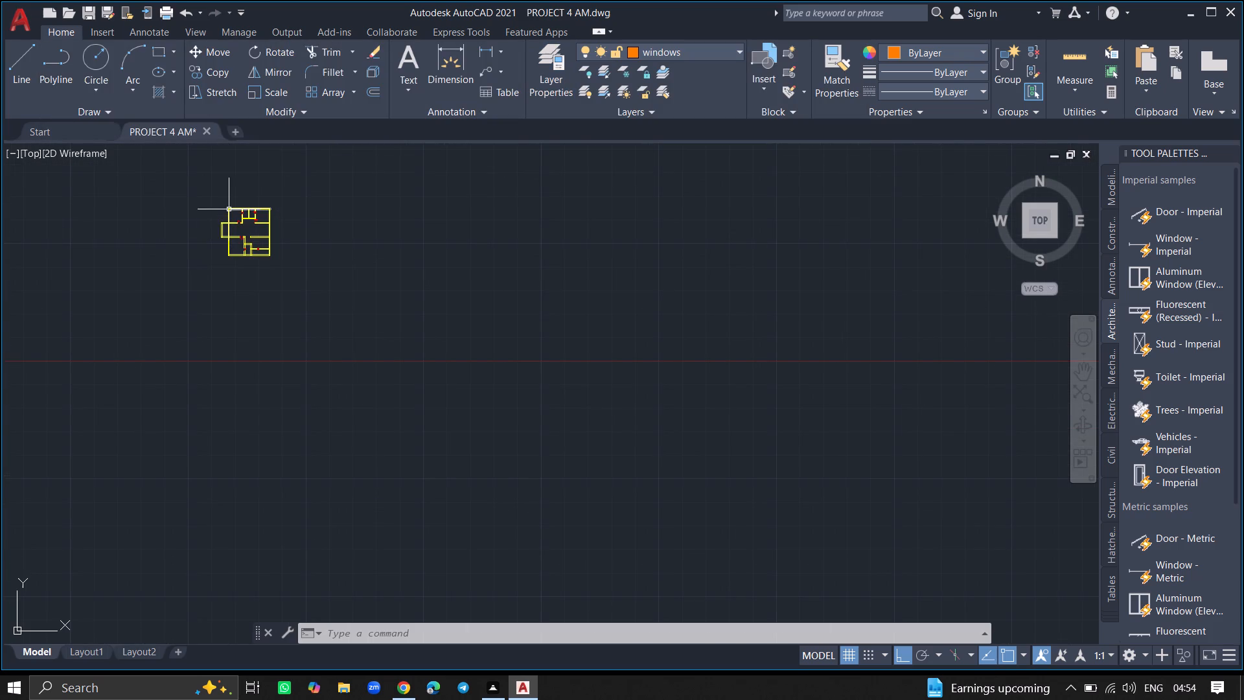
pyautogui.keyDown('ctrl'); pyautogui.scroll(6, 229, 209); pyautogui.keyUp('ctrl')
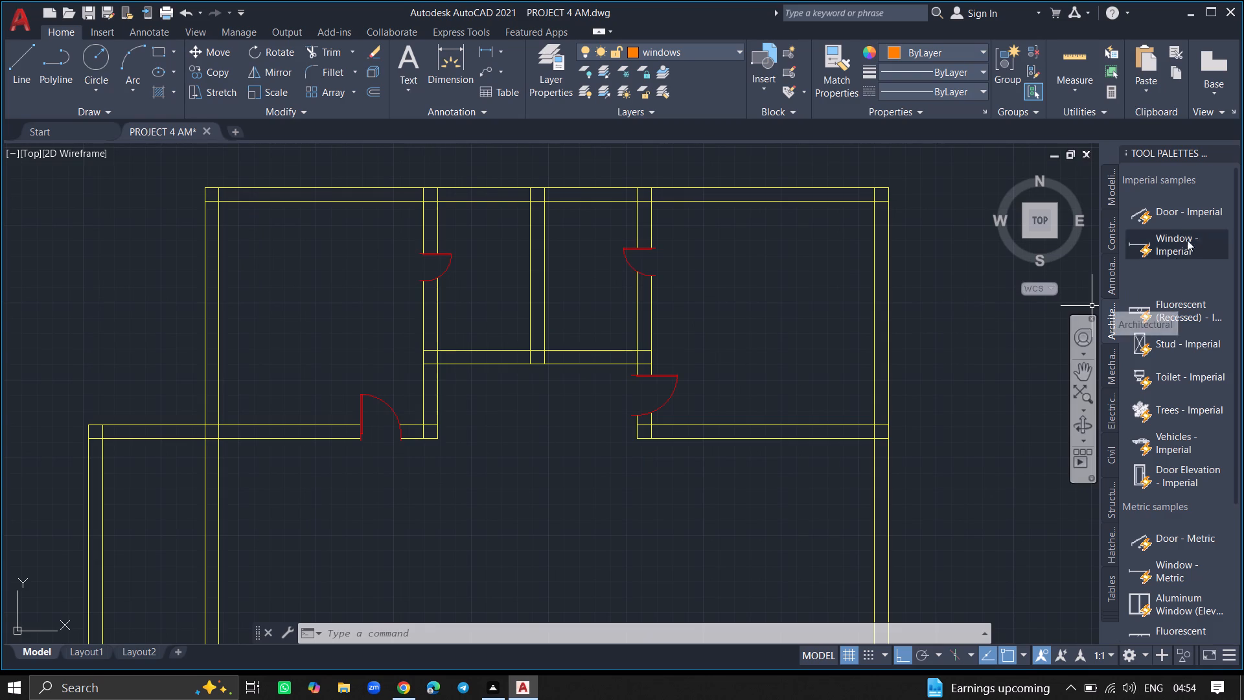
pyautogui.click(1186, 210)
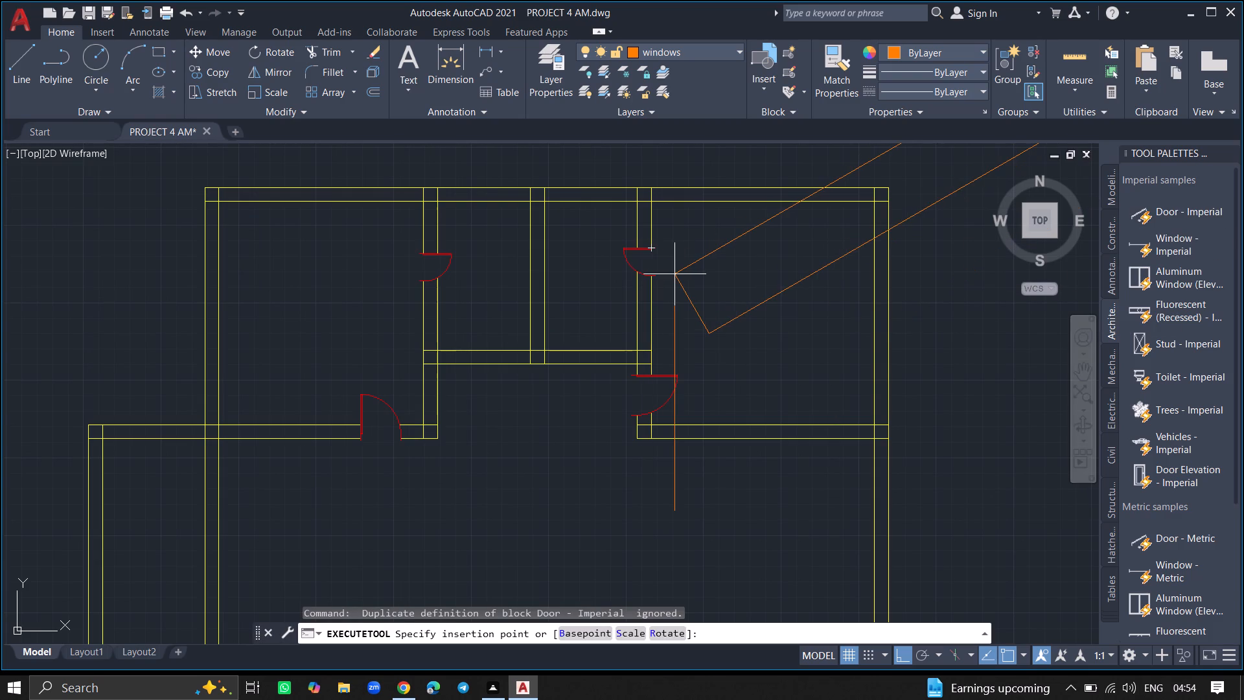
pyautogui.press('Escape')
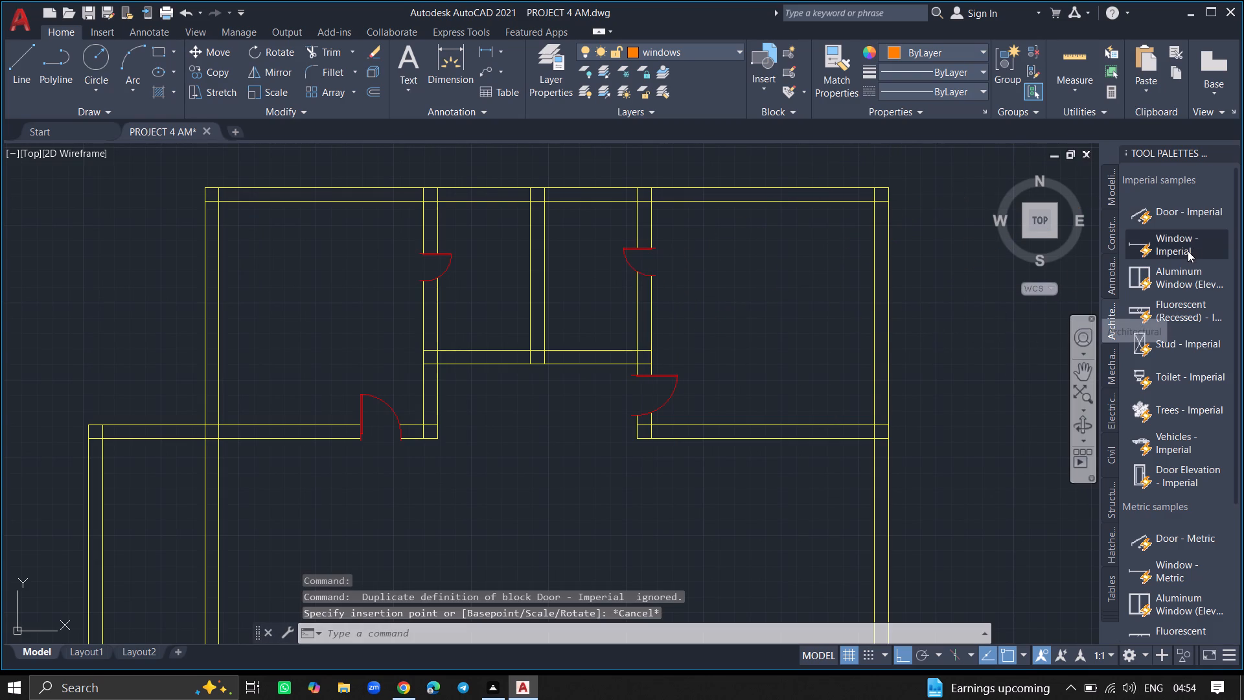
pyautogui.click(1193, 246)
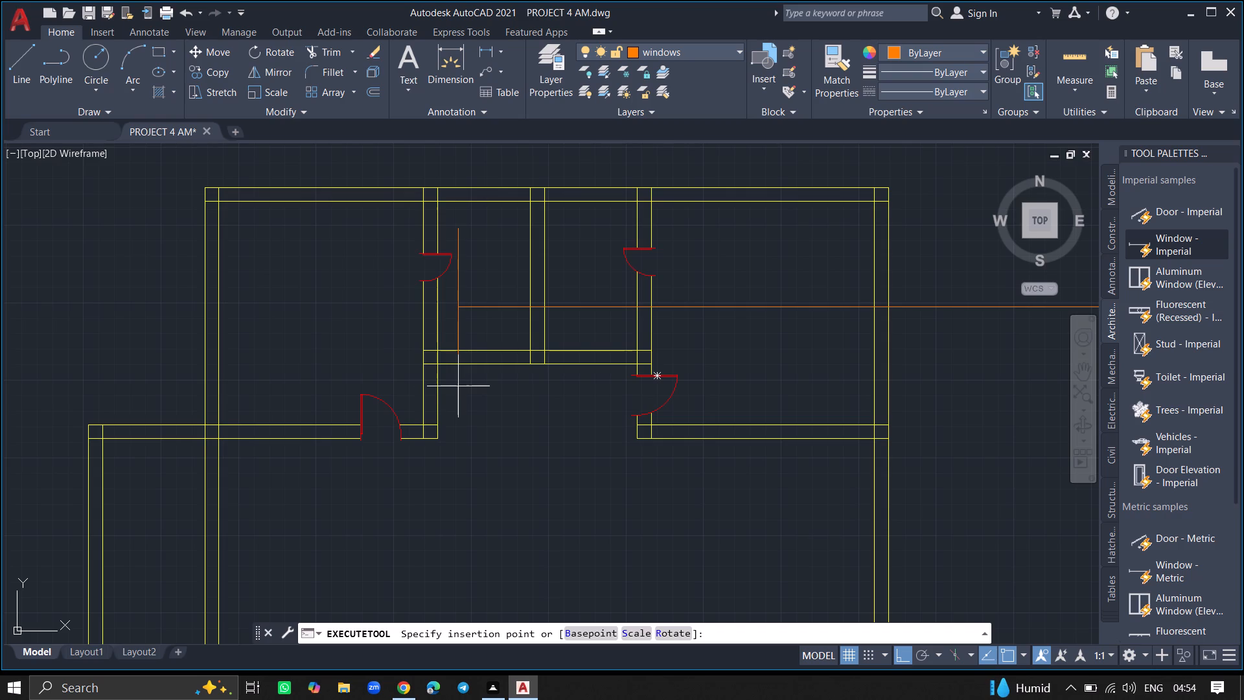
pyautogui.click(286, 393)
# Scale the oversized window block down about its left end's midpoint until it fits well within the top-left room.
pyautogui.click(284, 369)
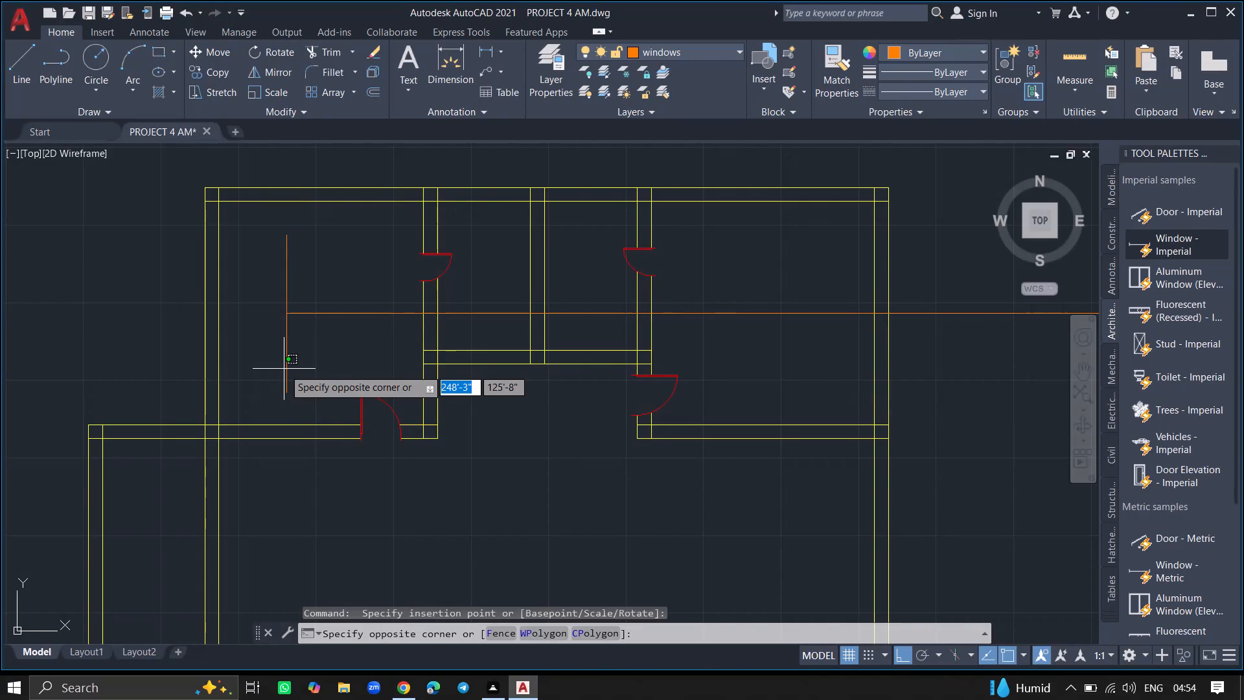
pyautogui.click(292, 362)
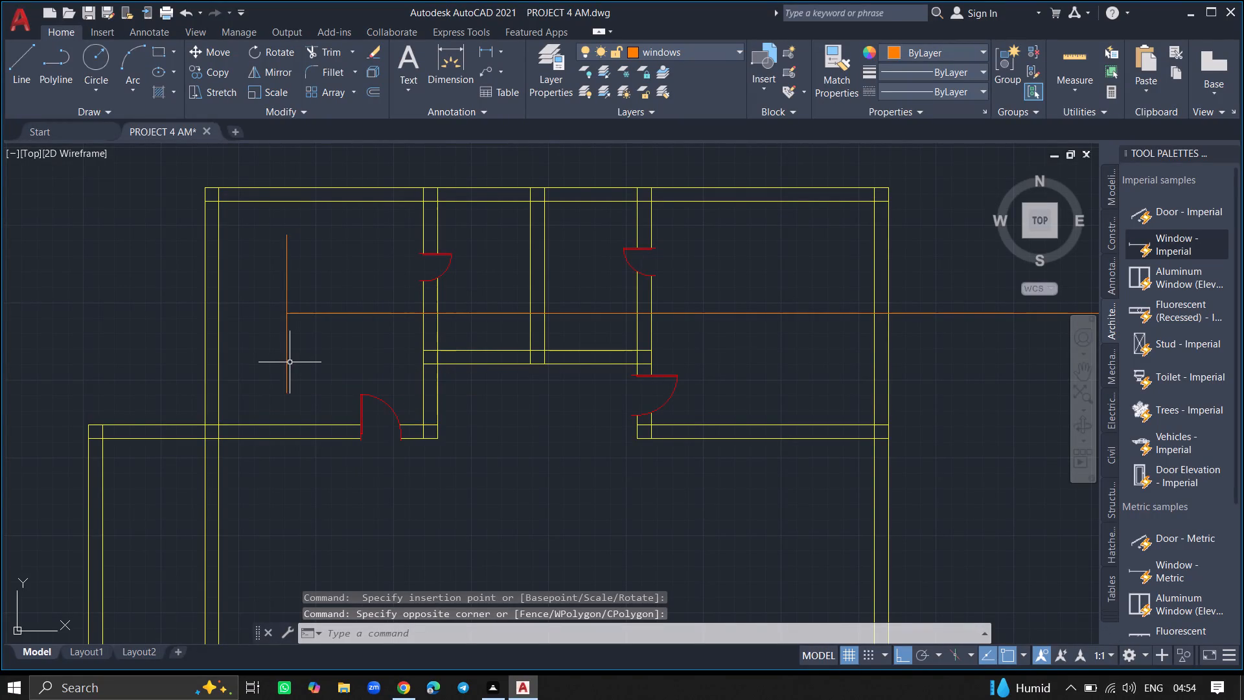
pyautogui.click(287, 364)
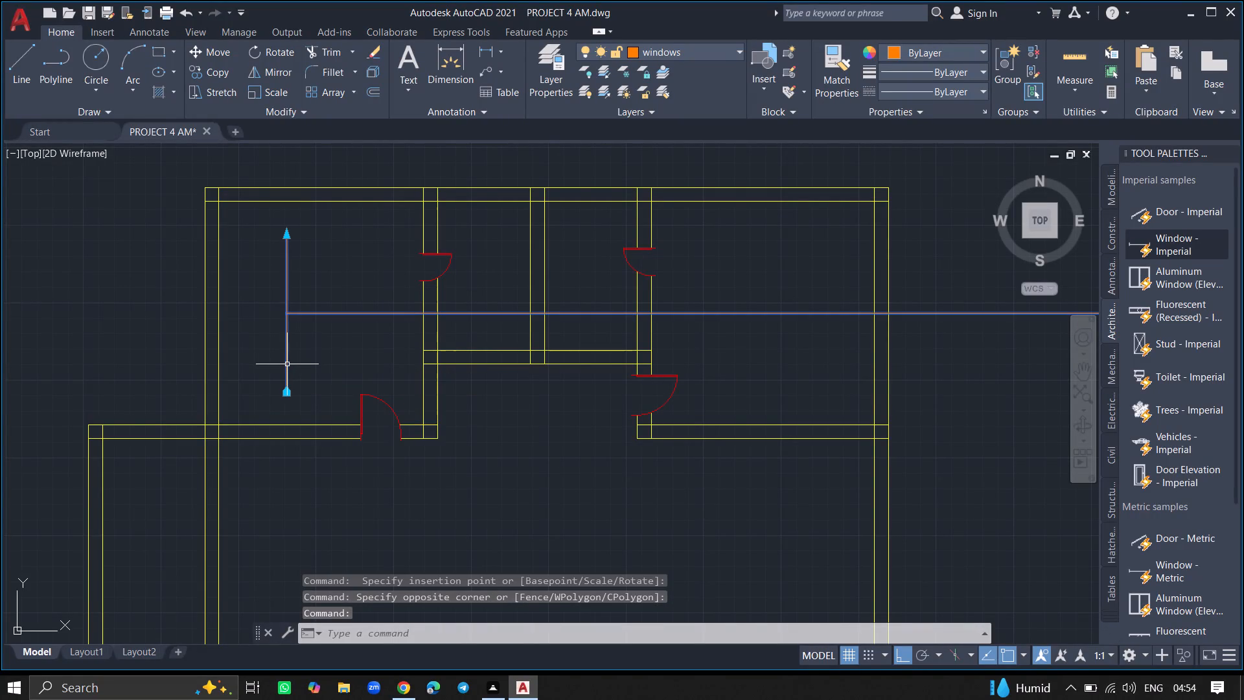
pyautogui.write('SC')
pyautogui.press('Return')
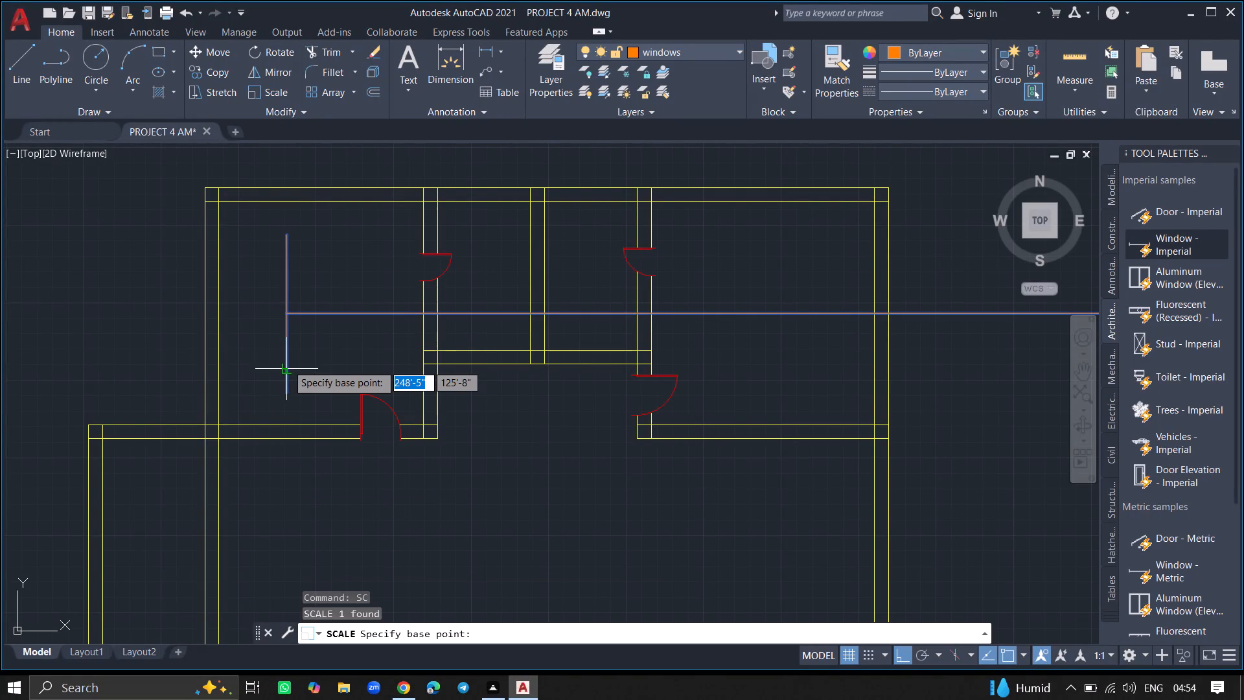
pyautogui.click(286, 316)
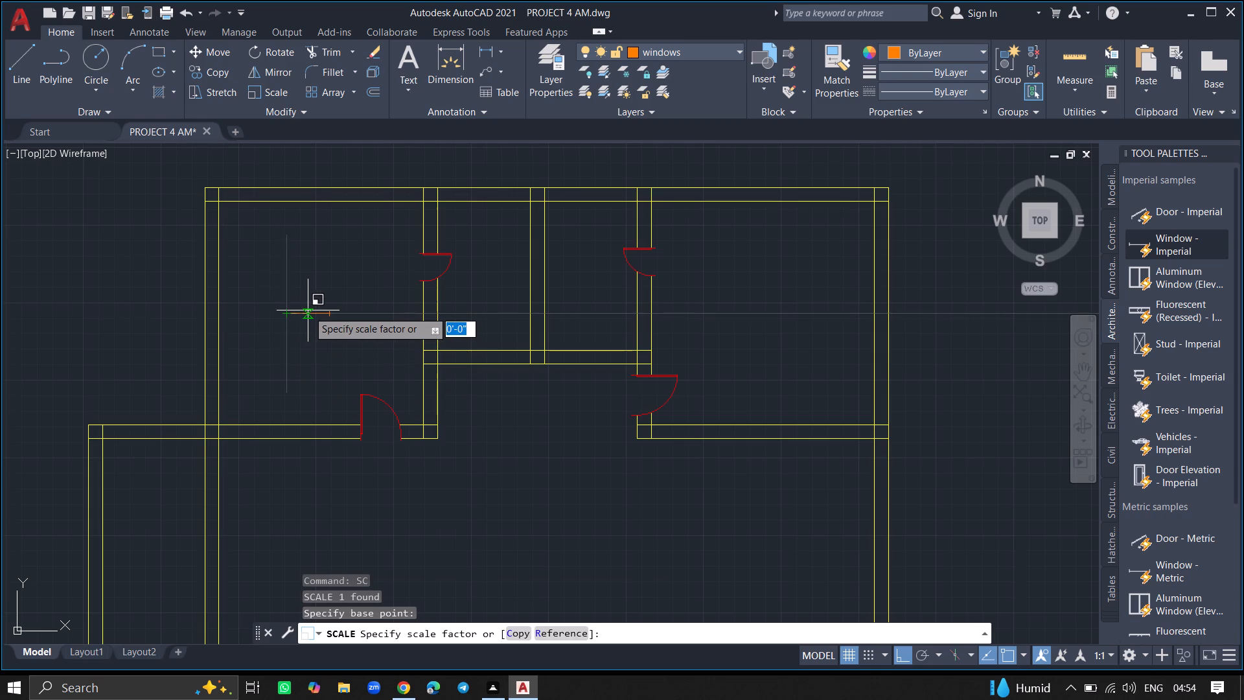
pyautogui.keyDown('ctrl'); pyautogui.scroll(6, 308, 310); pyautogui.keyUp('ctrl')
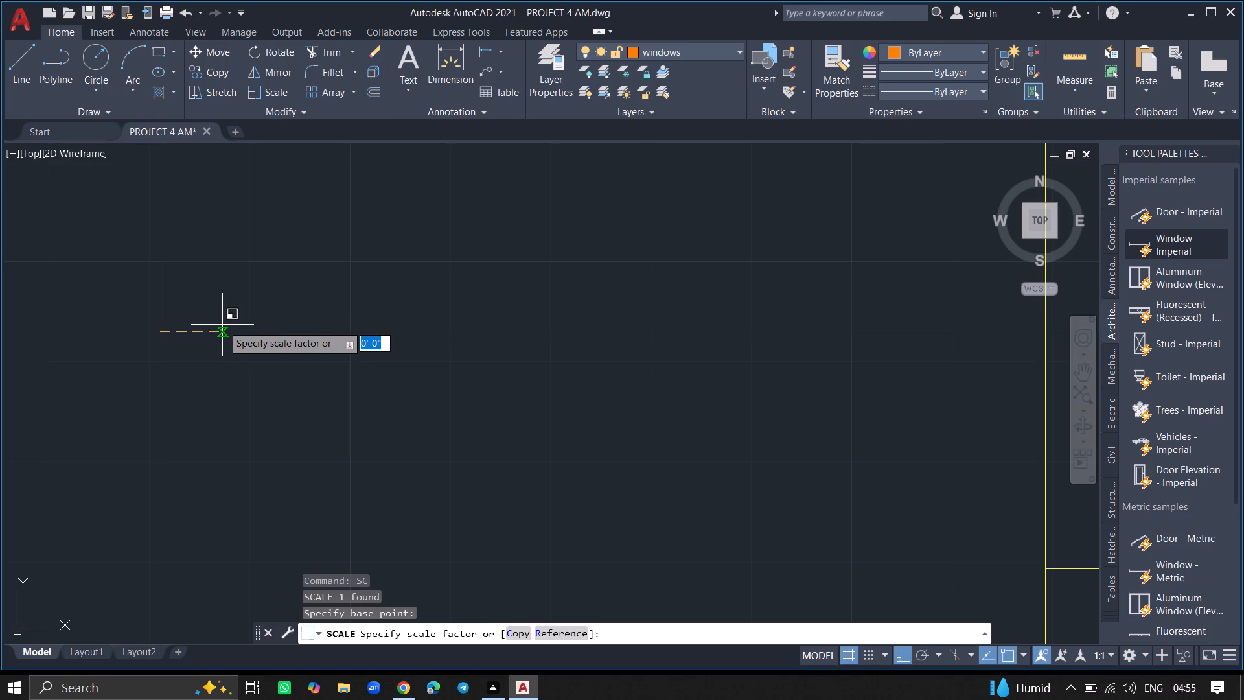
pyautogui.keyDown('ctrl'); pyautogui.scroll(-1, 222, 325); pyautogui.keyUp('ctrl')
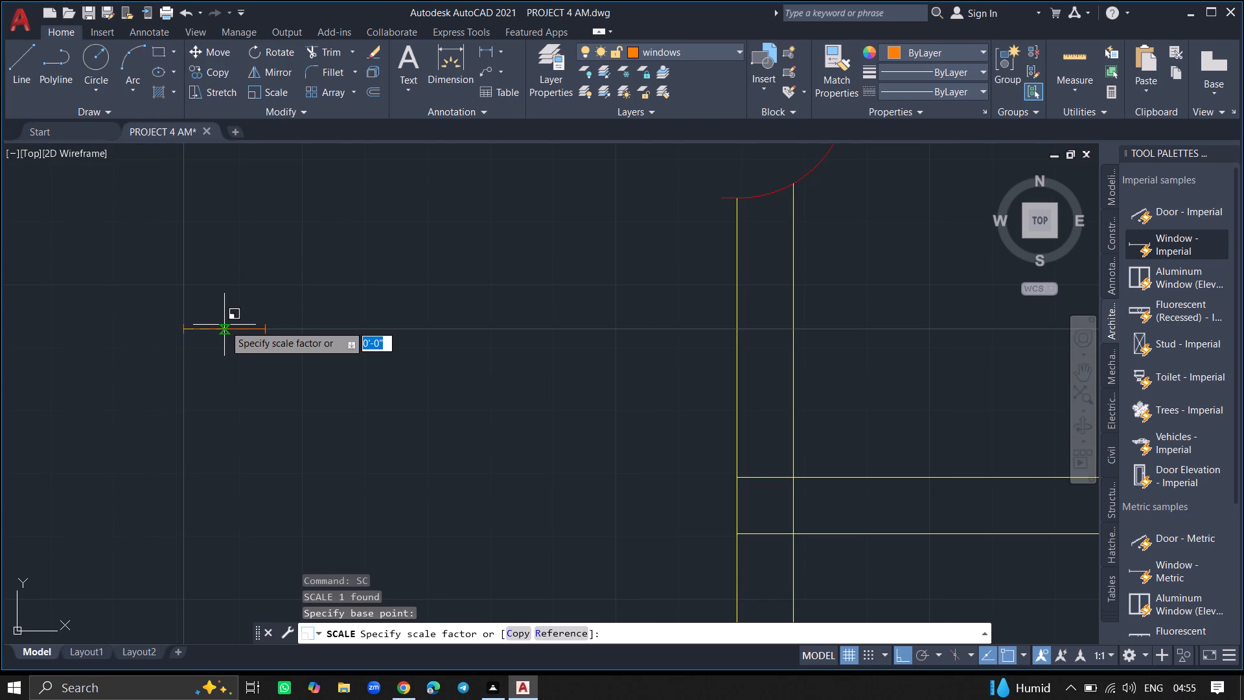
pyautogui.click(231, 325)
# Move the window by its midpoint about 6'-6" straight up, between the two lines of the top-left room's upper wall.
pyautogui.keyDown('ctrl'); pyautogui.scroll(-4, 231, 325); pyautogui.keyUp('ctrl')
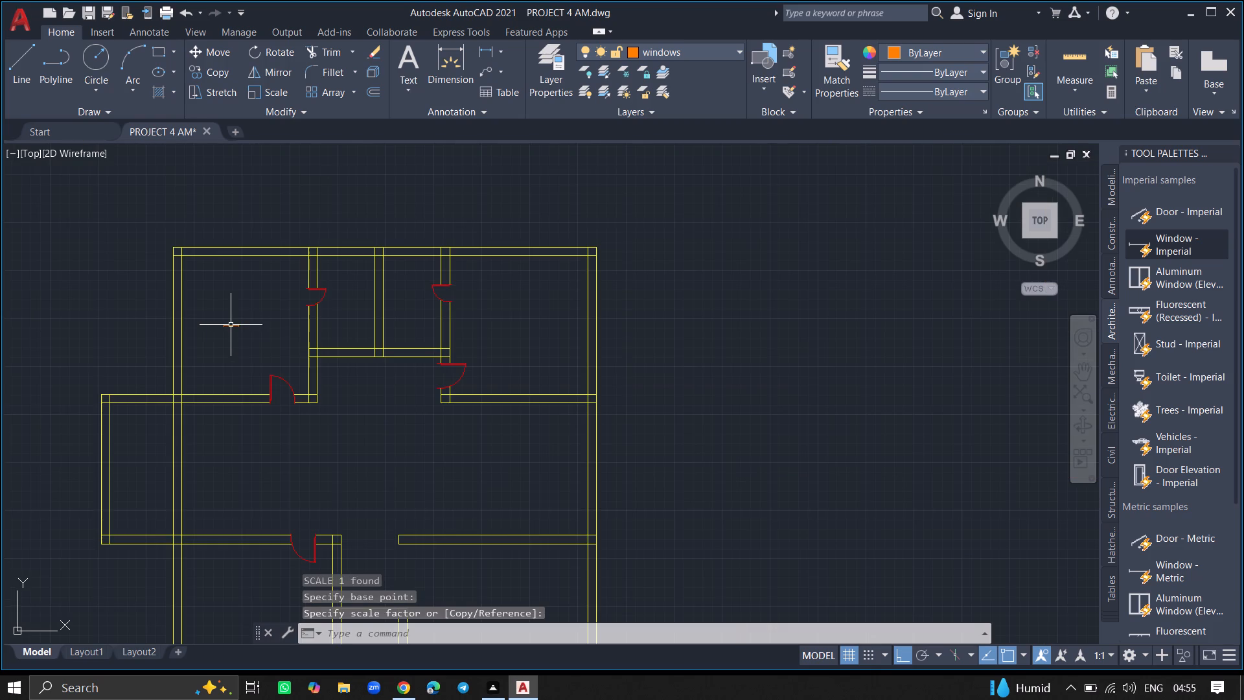
pyautogui.keyDown('ctrl'); pyautogui.scroll(2, 231, 328); pyautogui.keyUp('ctrl')
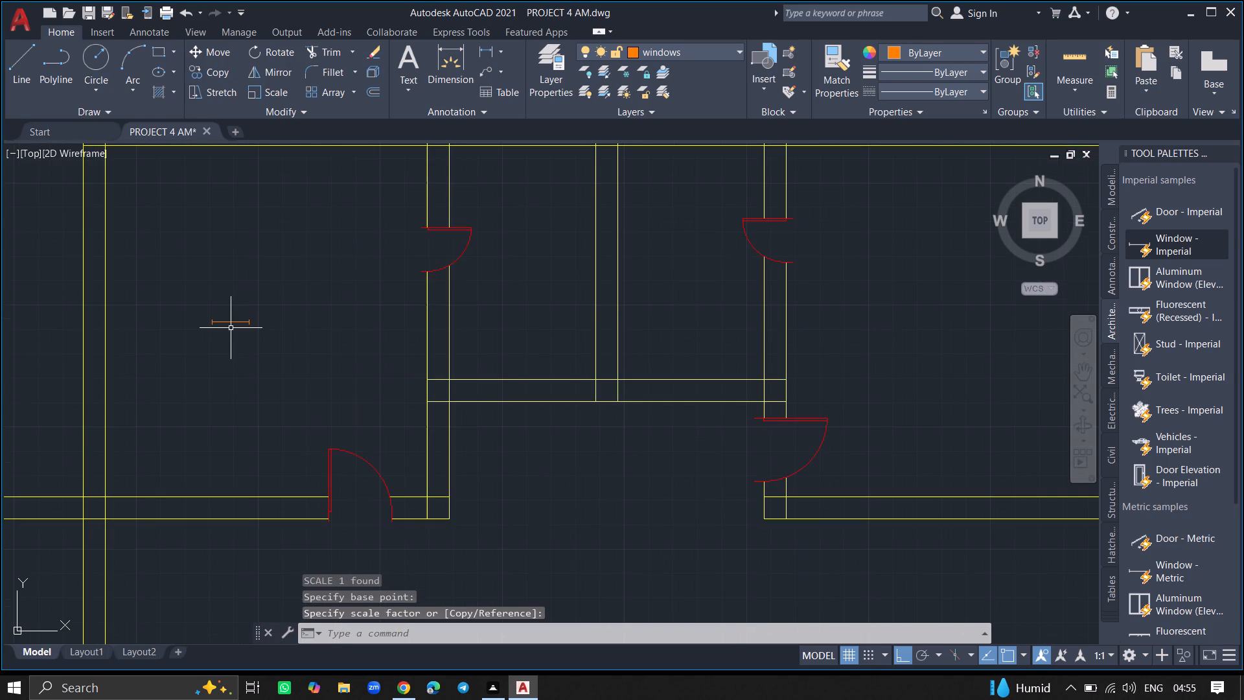
pyautogui.click(232, 323)
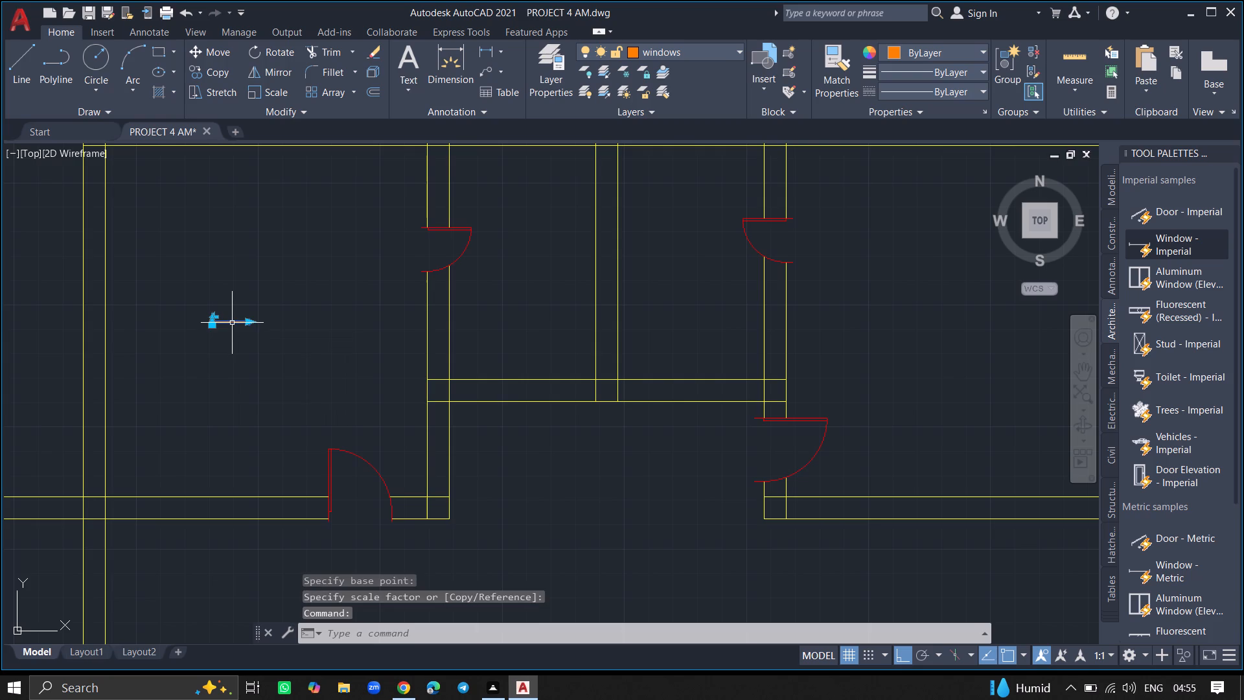
pyautogui.write('MOVE')
pyautogui.press('Return')
pyautogui.click(232, 323)
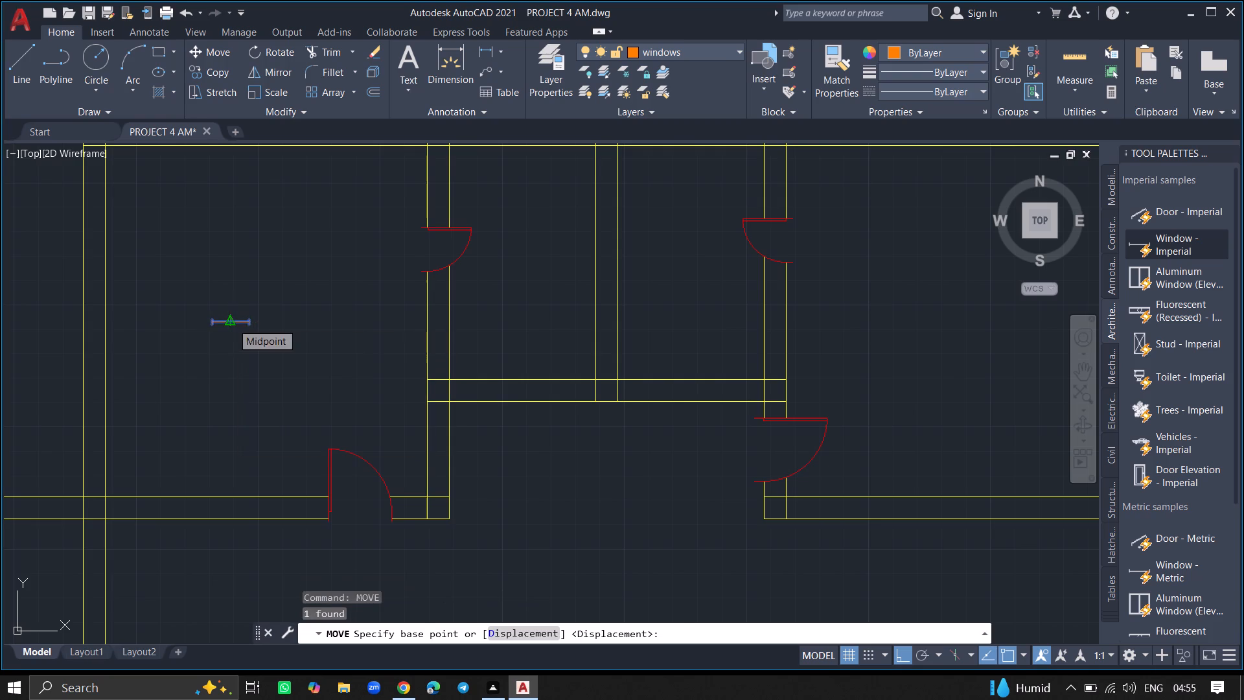
pyautogui.keyDown('ctrl'); pyautogui.scroll(-2, 229, 259); pyautogui.keyUp('ctrl')
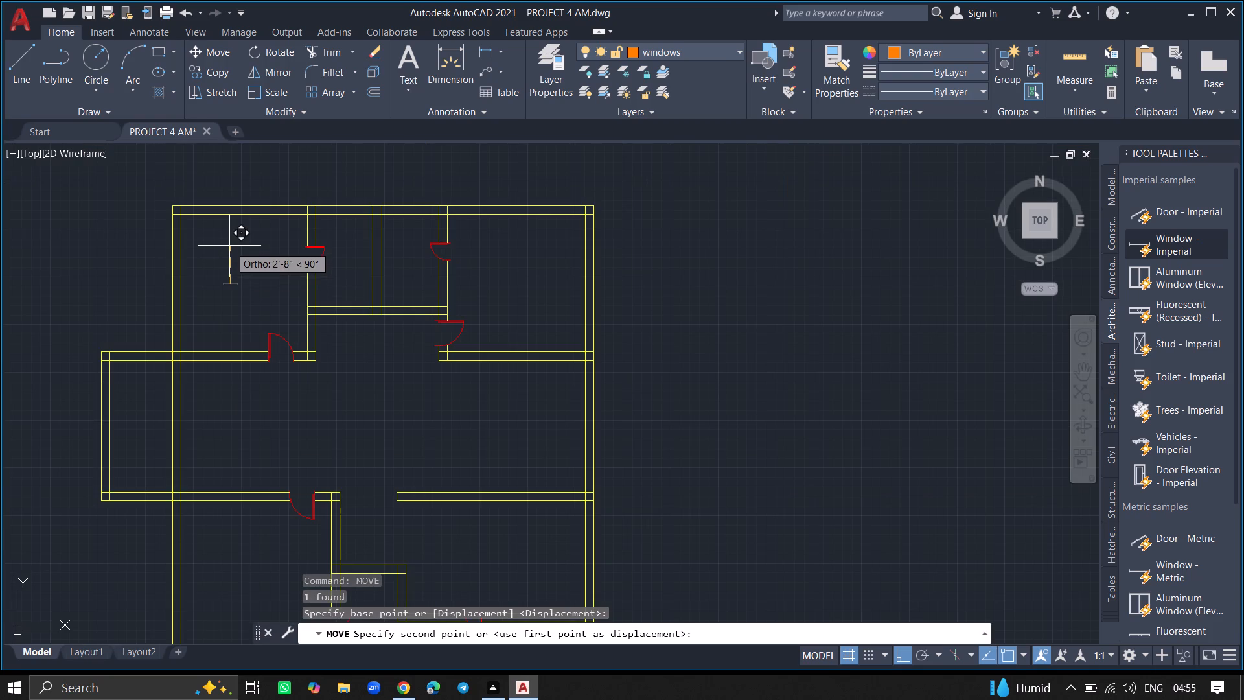
pyautogui.keyDown('ctrl'); pyautogui.scroll(5, 233, 197); pyautogui.keyUp('ctrl')
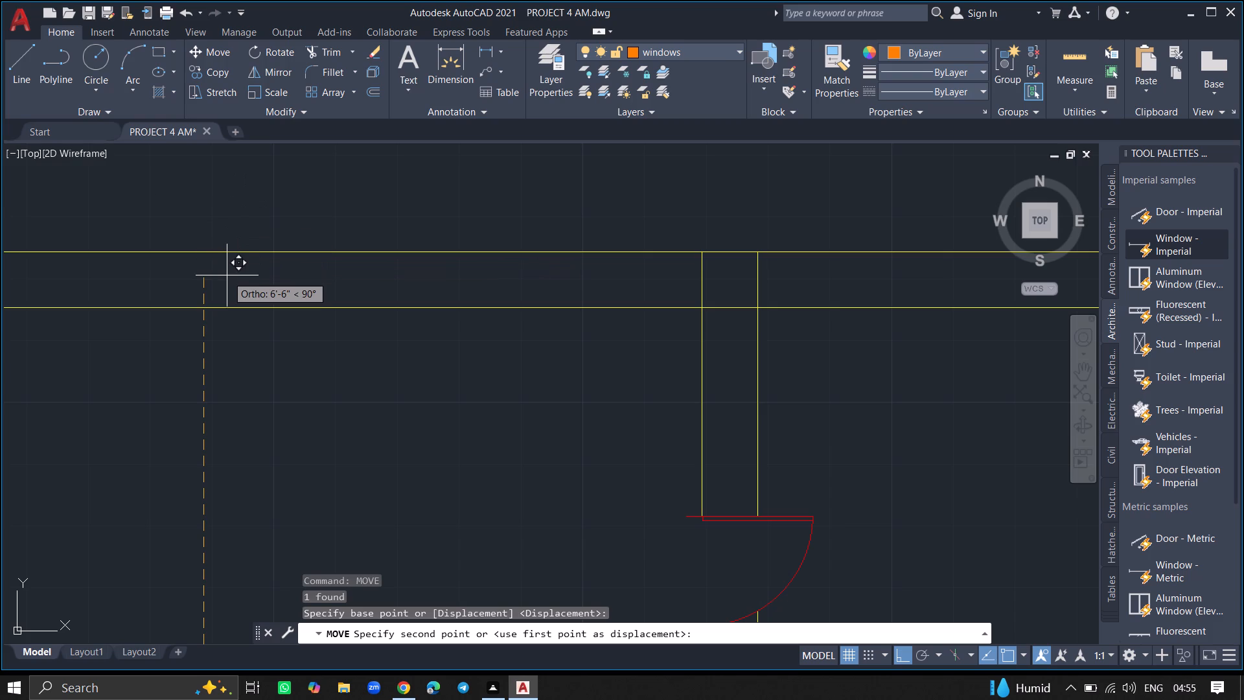
pyautogui.keyDown('ctrl'); pyautogui.scroll(4, 226, 275); pyautogui.keyUp('ctrl')
pyautogui.click(226, 275)
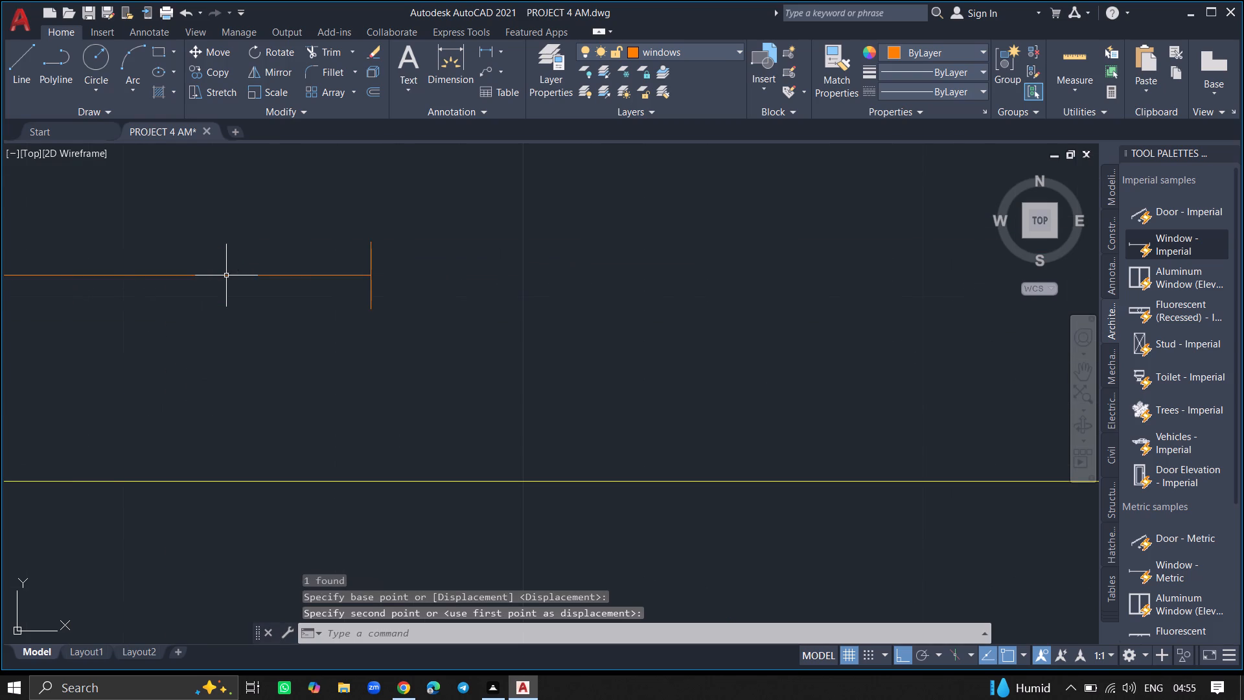
# Enlarge the upper-wall window about its midpoint, picking a scale point about 0'-11" along the wall.
pyautogui.keyDown('ctrl'); pyautogui.scroll(-2, 218, 314); pyautogui.keyUp('ctrl')
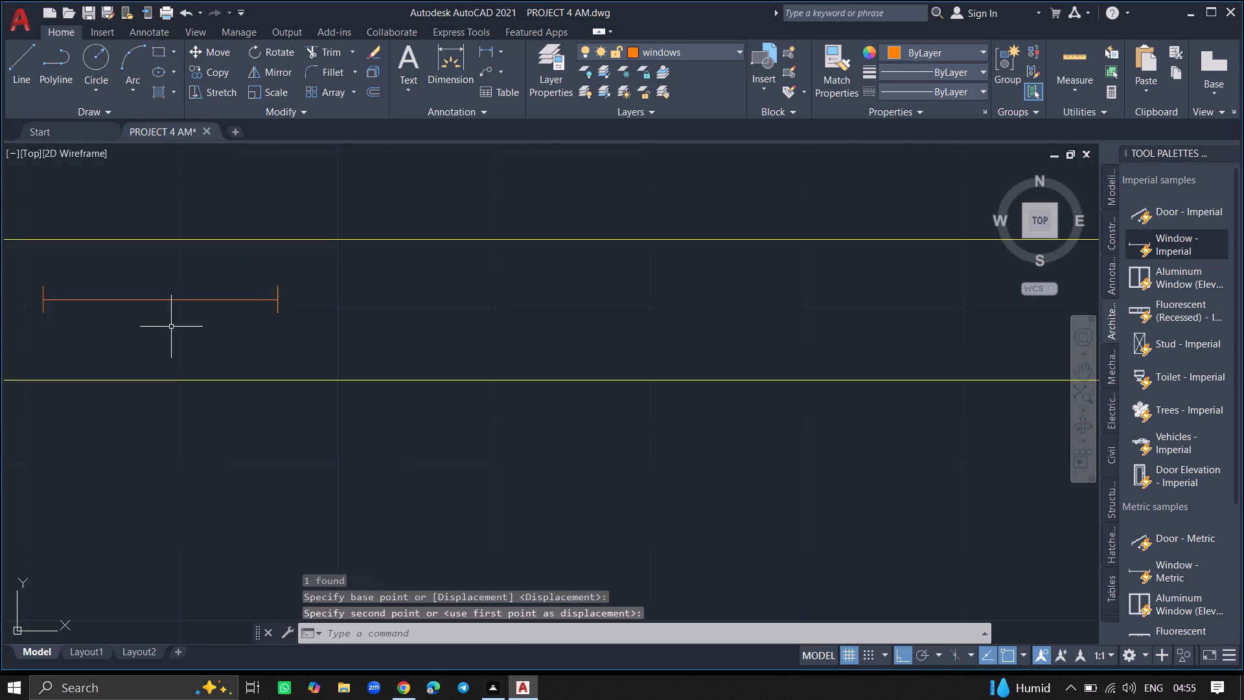
pyautogui.keyDown('ctrl'); pyautogui.scroll(-3, 171, 327); pyautogui.keyUp('ctrl')
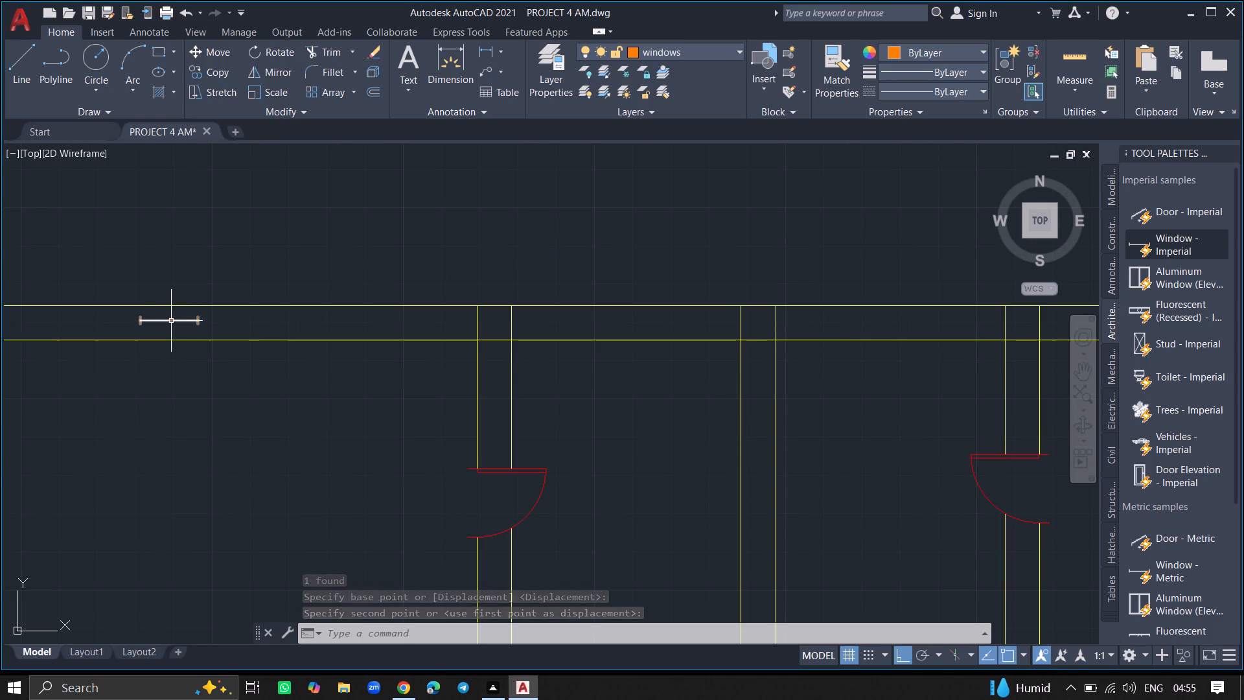
pyautogui.click(171, 321)
pyautogui.write('SC')
pyautogui.press('Return')
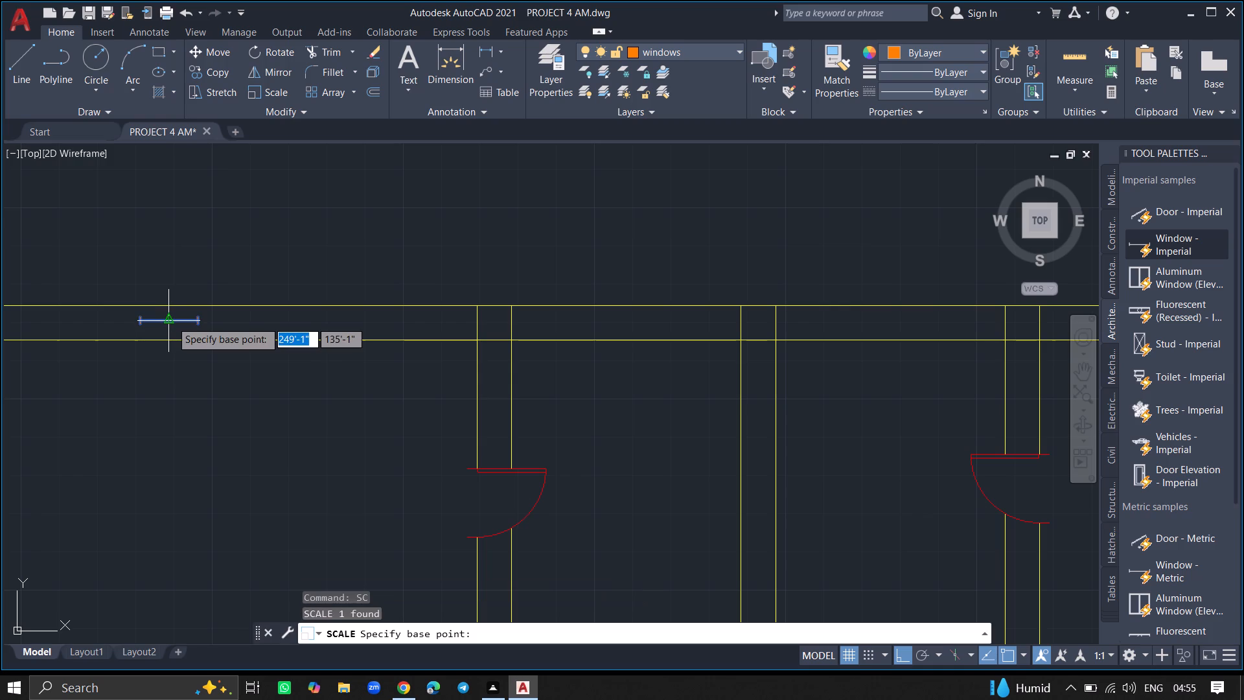
pyautogui.click(171, 321)
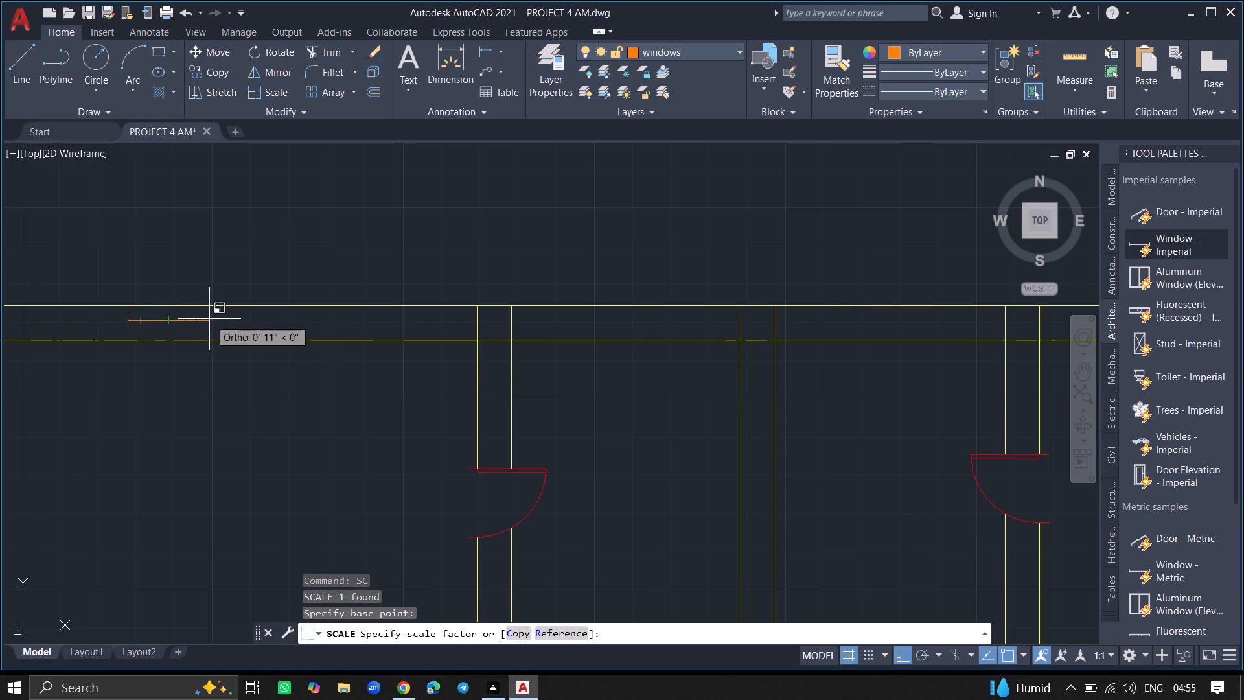
pyautogui.click(209, 319)
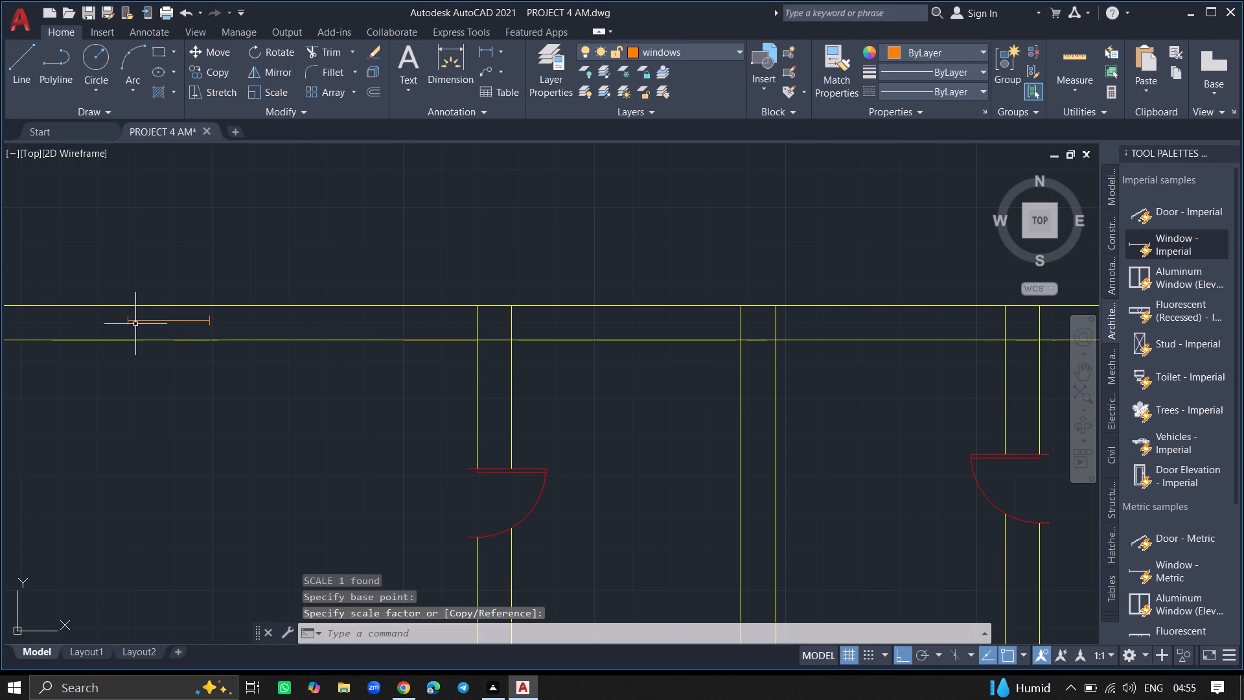
# Enlarge the window in the top-left room's upper wall again, scaling it about a point on it near its left end.
pyautogui.click(154, 320)
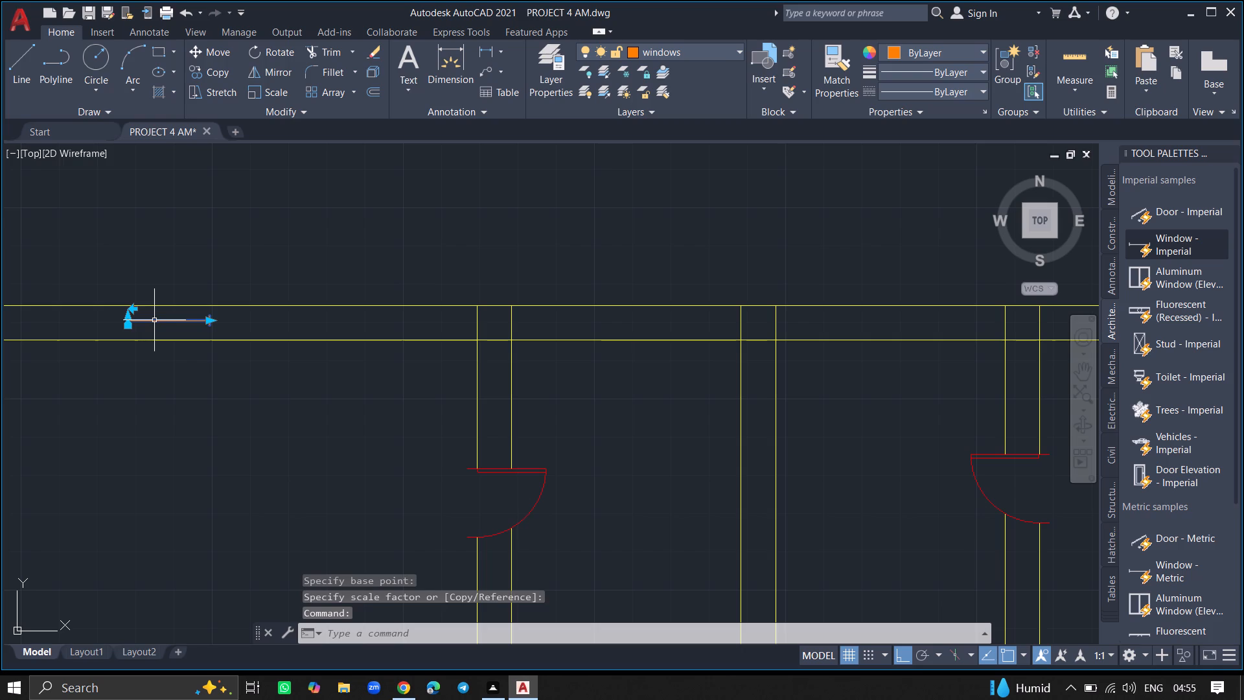
pyautogui.write('SC')
pyautogui.press('Return')
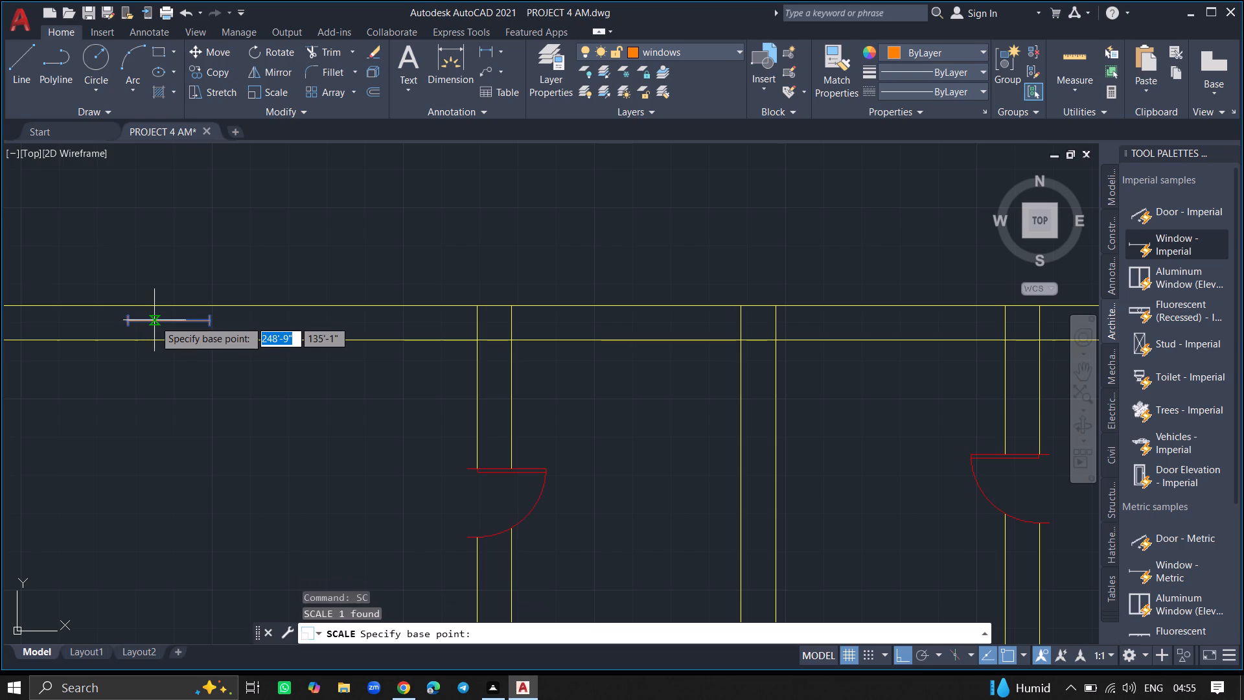
pyautogui.click(154, 320)
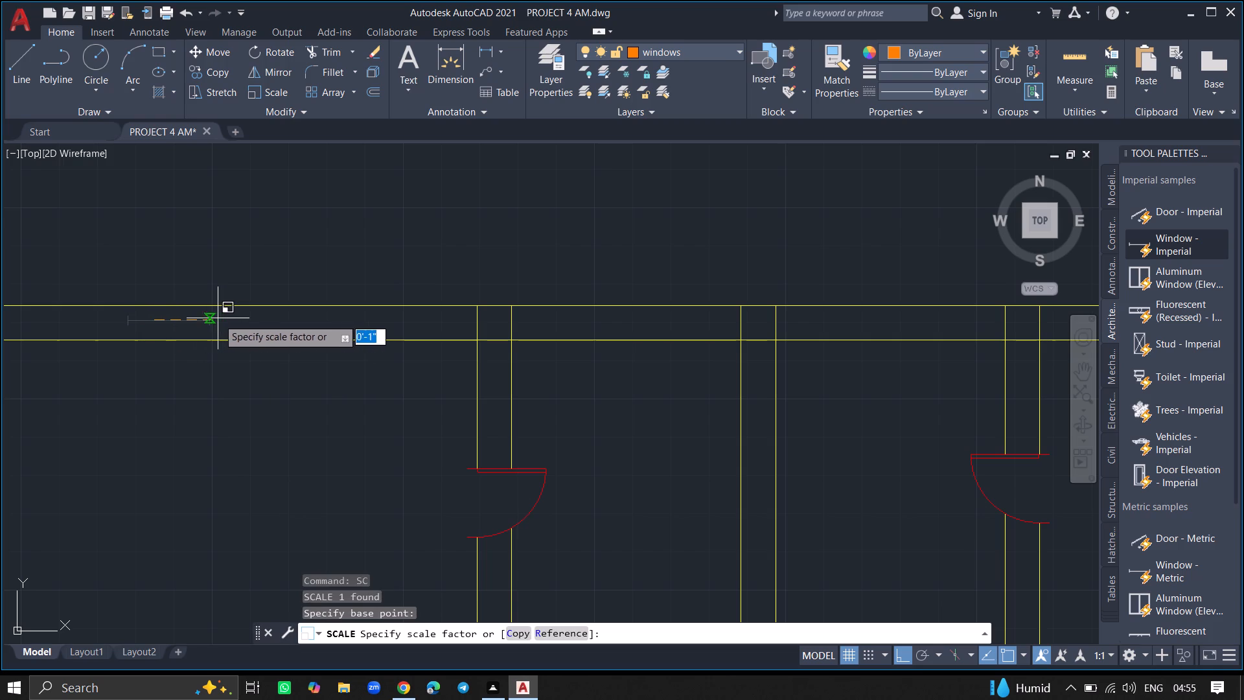
pyautogui.click(220, 318)
pyautogui.keyDown('ctrl'); pyautogui.scroll(-2, 152, 378); pyautogui.keyUp('ctrl')
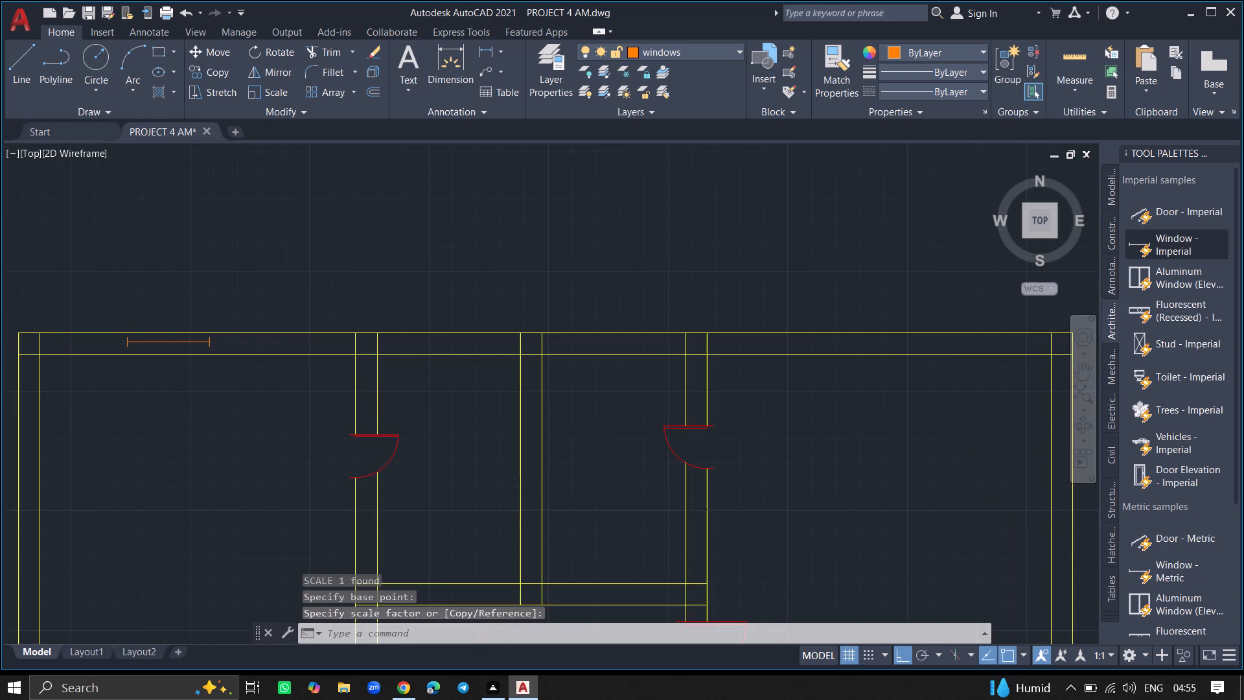
pyautogui.keyDown('ctrl'); pyautogui.scroll(2, 136, 359); pyautogui.keyUp('ctrl')
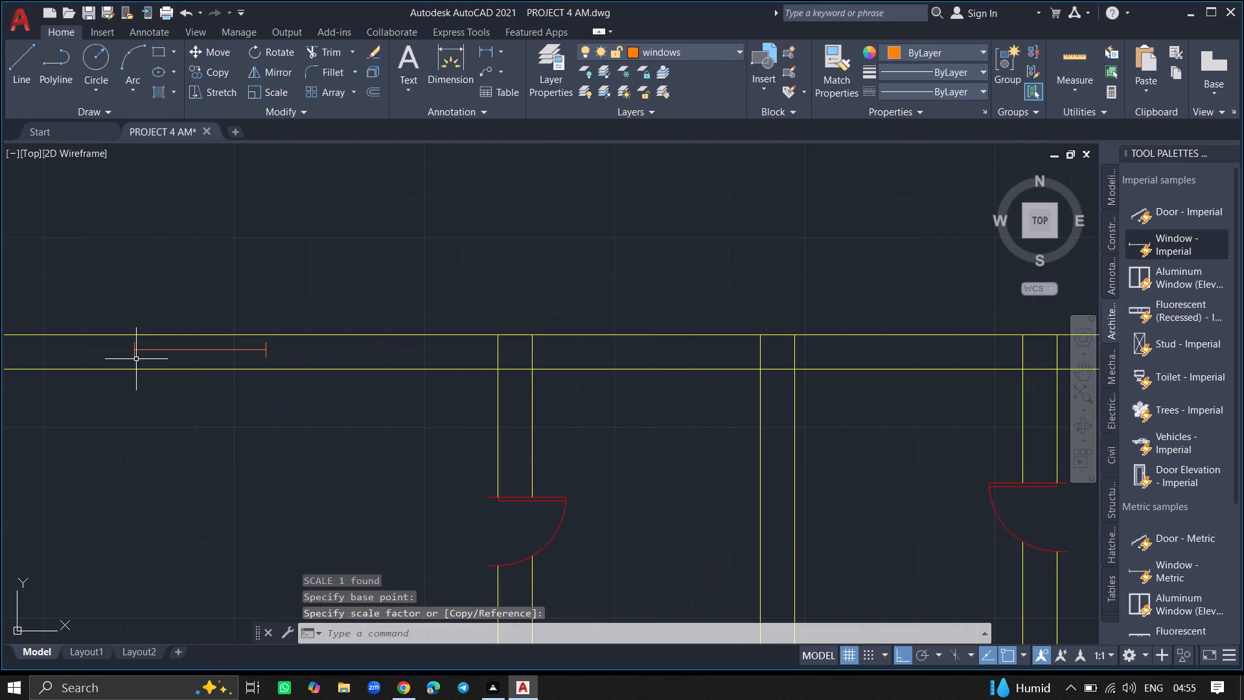
# Draw two vertical 9" lines across the upper wall, one just left and one just right of the enlarged window.
pyautogui.press('l')
pyautogui.press('Return')
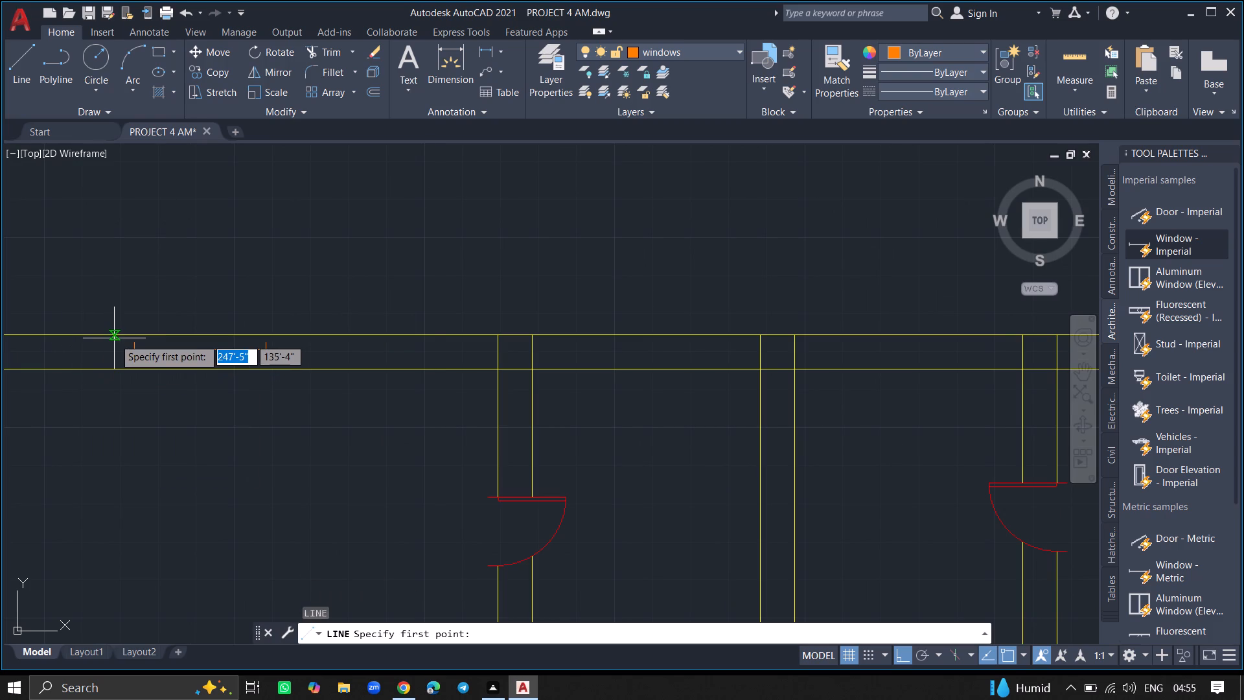
pyautogui.click(116, 337)
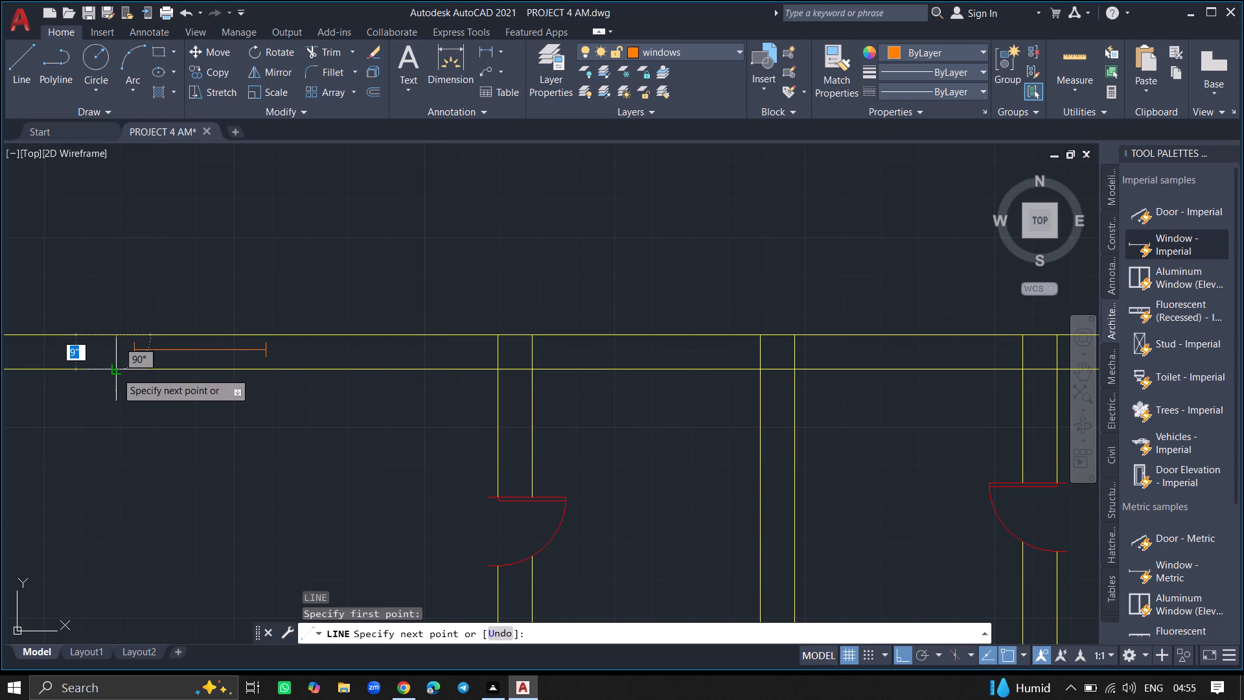
pyautogui.click(116, 374)
pyautogui.press('Return')
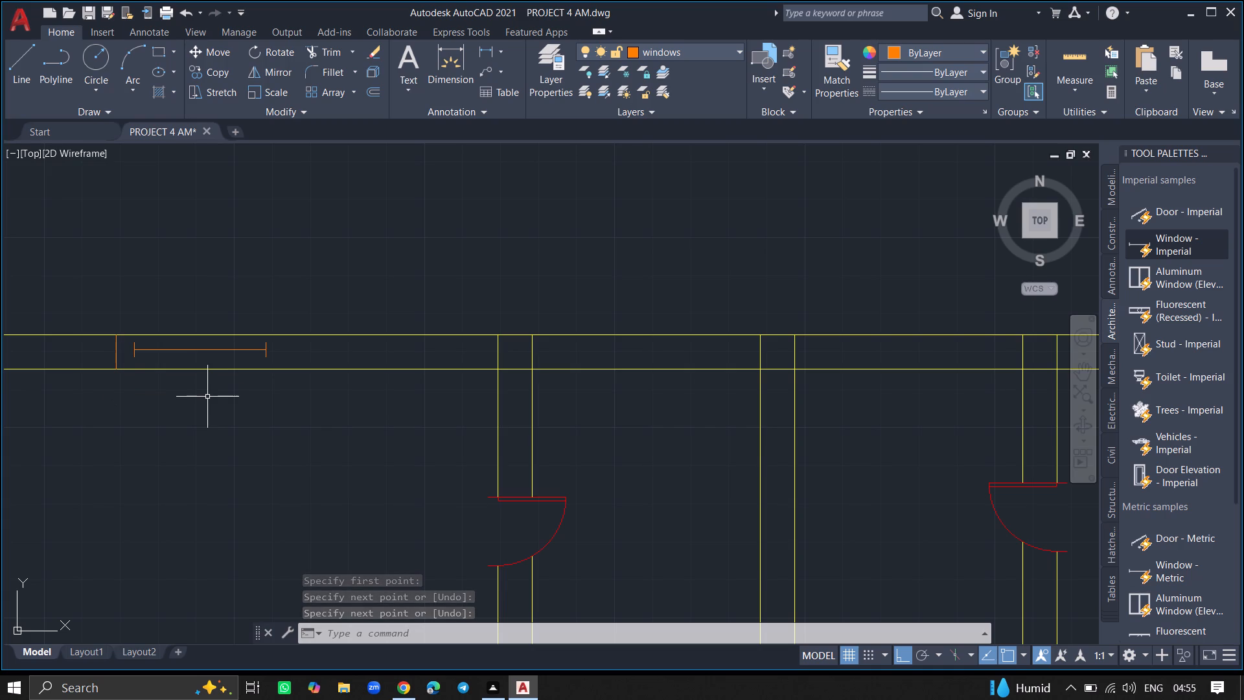
pyautogui.press('l')
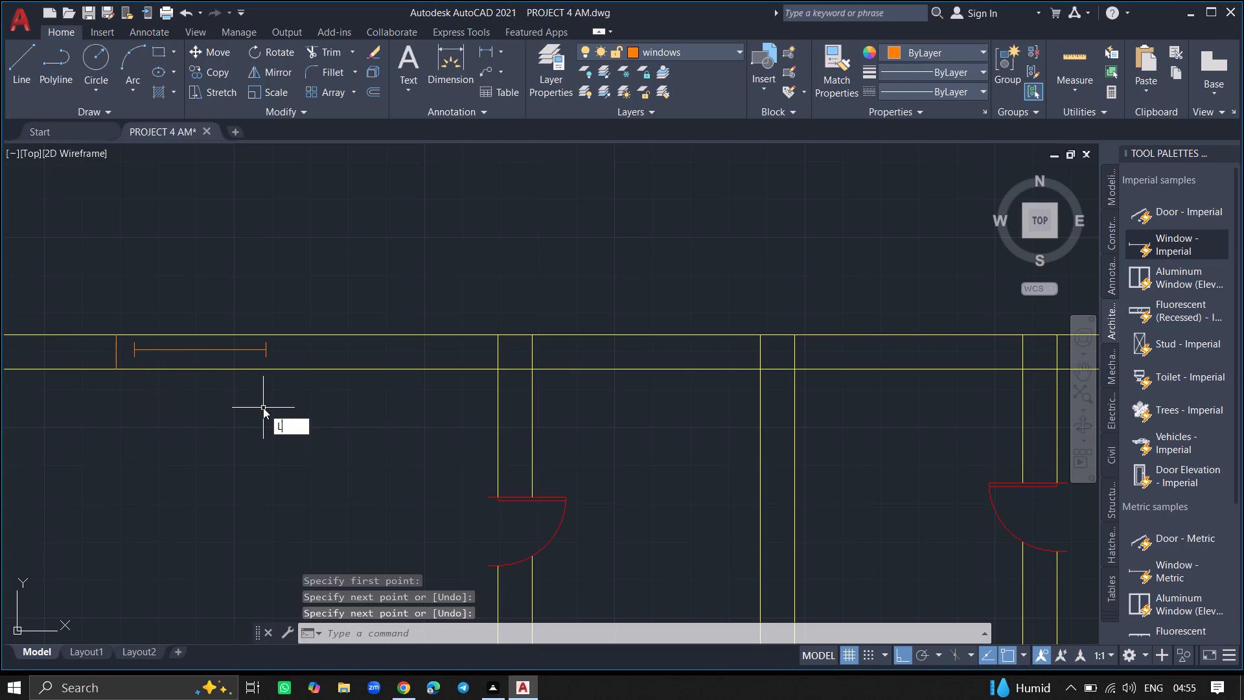
pyautogui.press('Return')
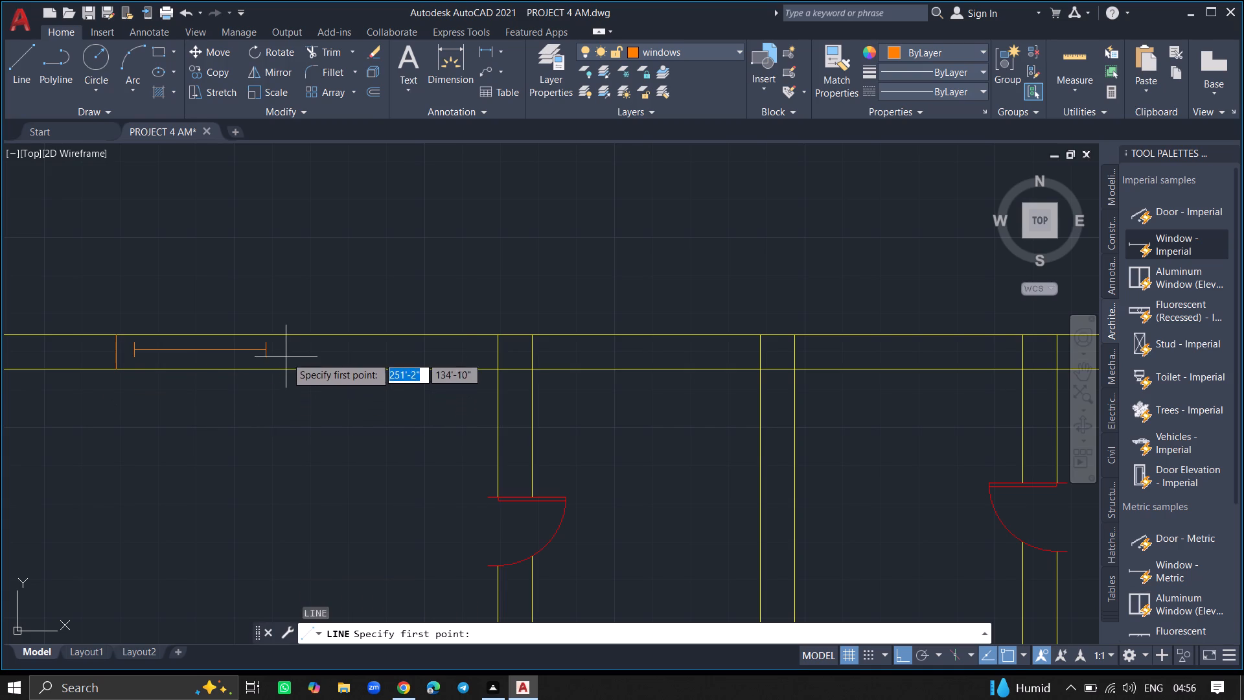
pyautogui.click(278, 336)
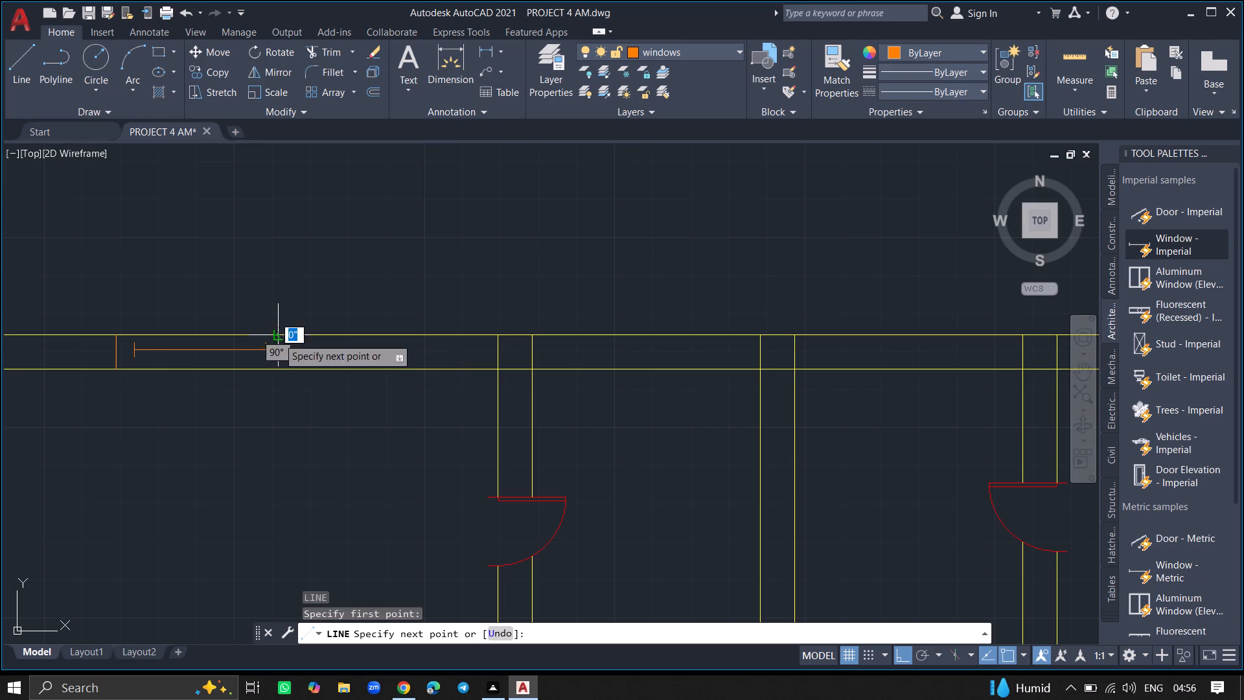
pyautogui.click(275, 374)
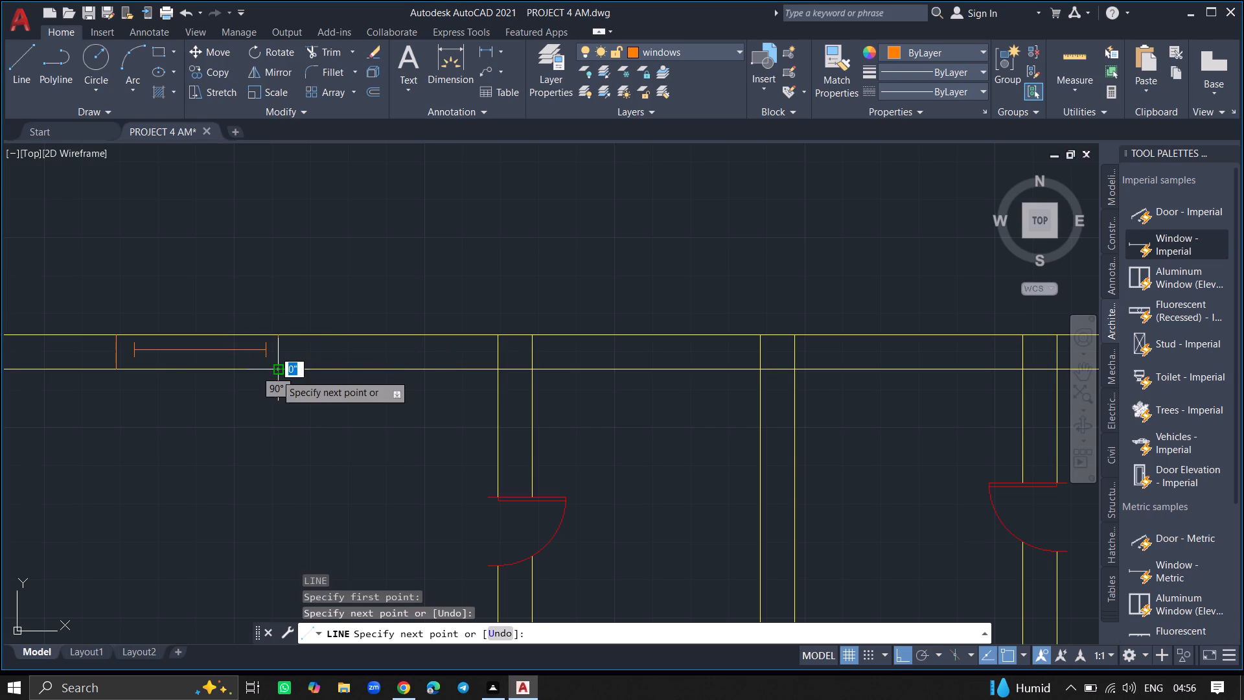
pyautogui.press('Return')
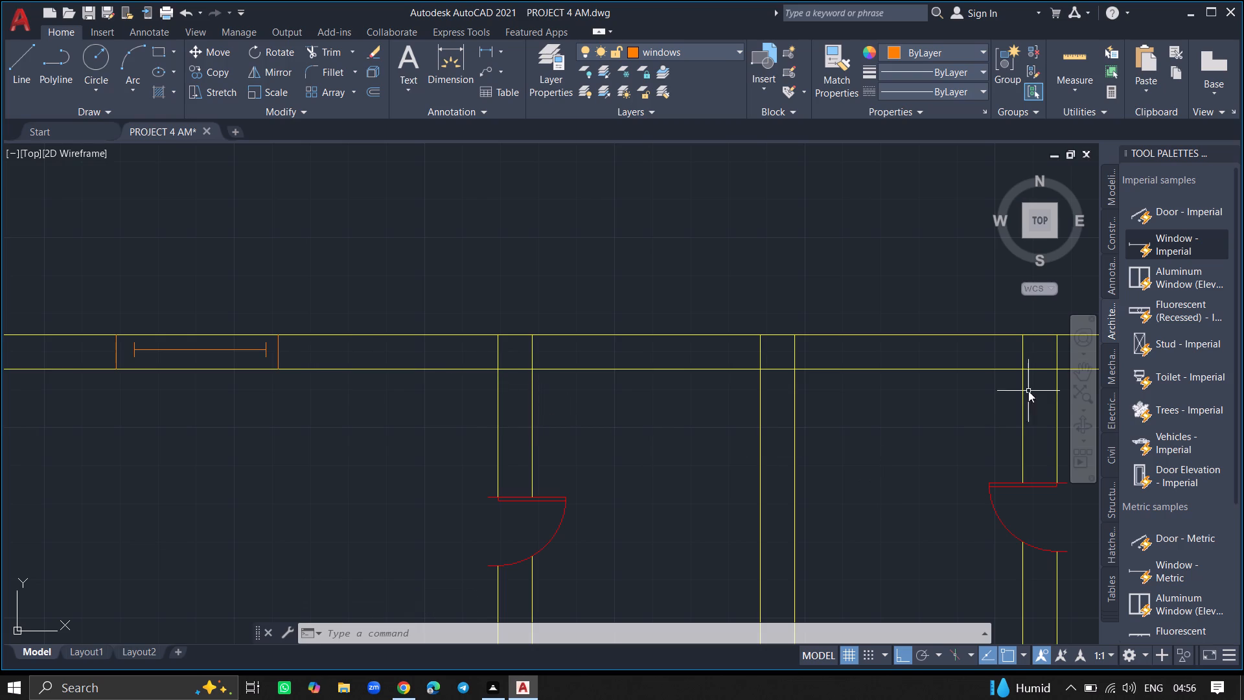
# Insert a second Window - Imperial block in the adjacent middle room, by its left wall just below the upper wall.
pyautogui.click(1166, 244)
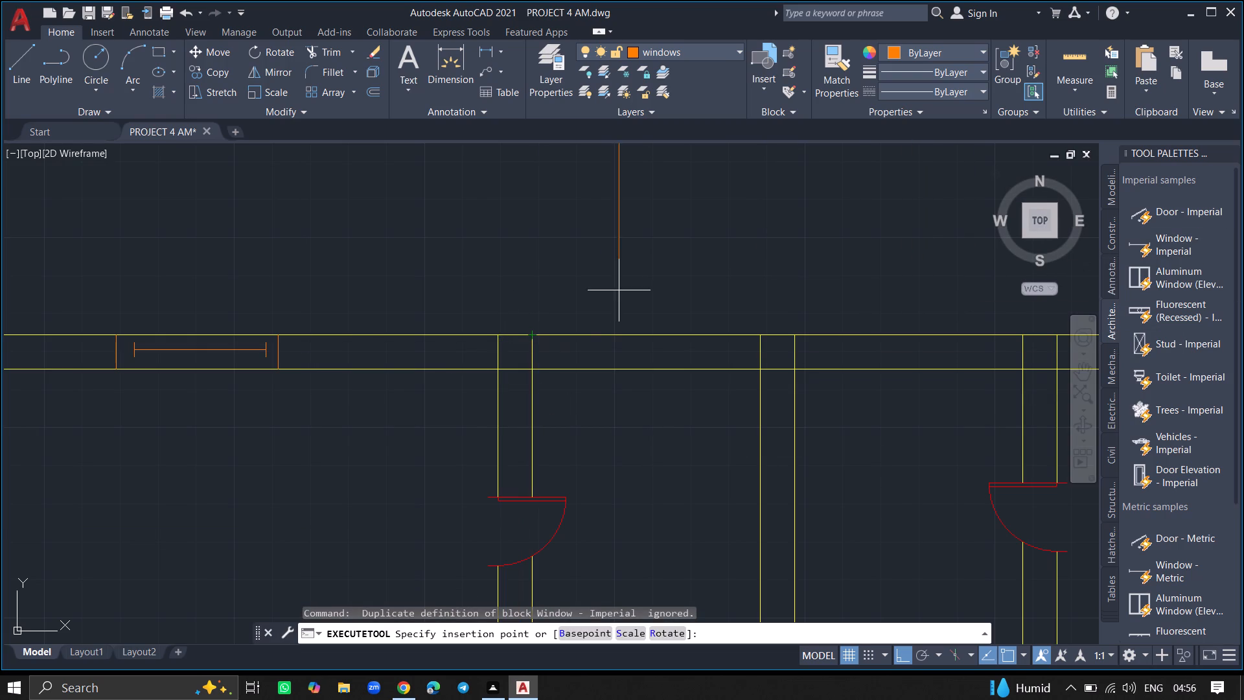
pyautogui.click(541, 421)
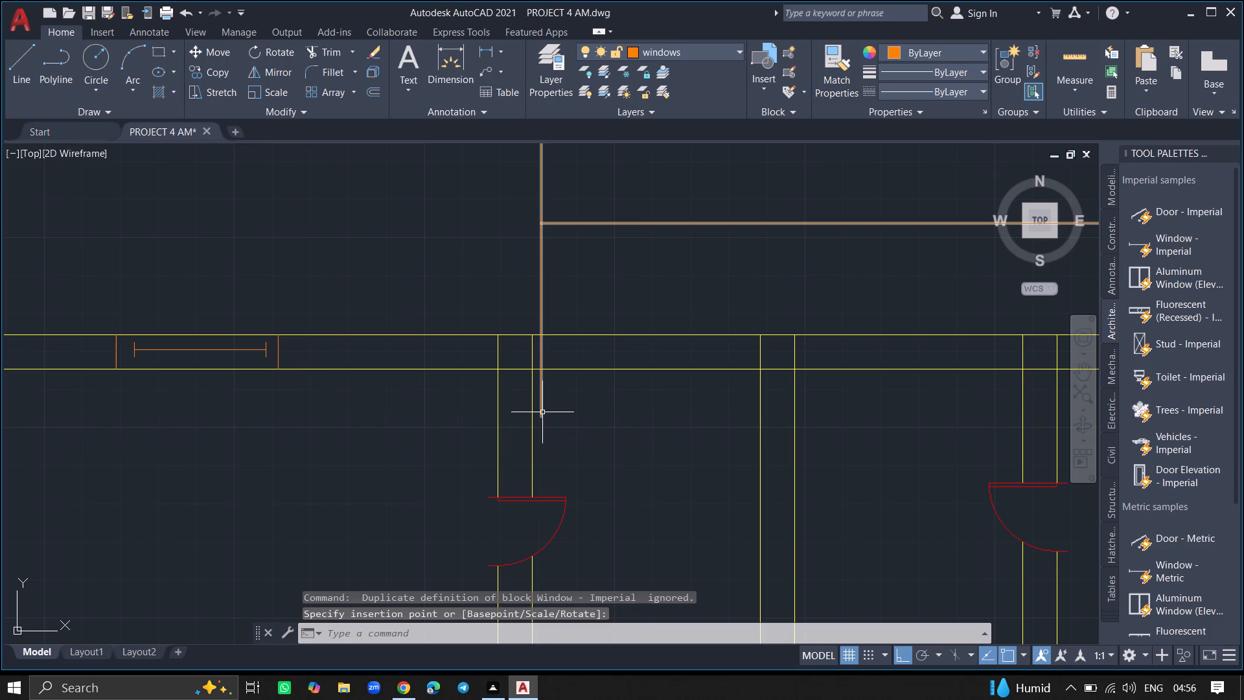
# Scale the oversized second window down about its lower-left end, picking a scale point about 0'-8" horizontally away.
pyautogui.click(542, 412)
pyautogui.write('SC')
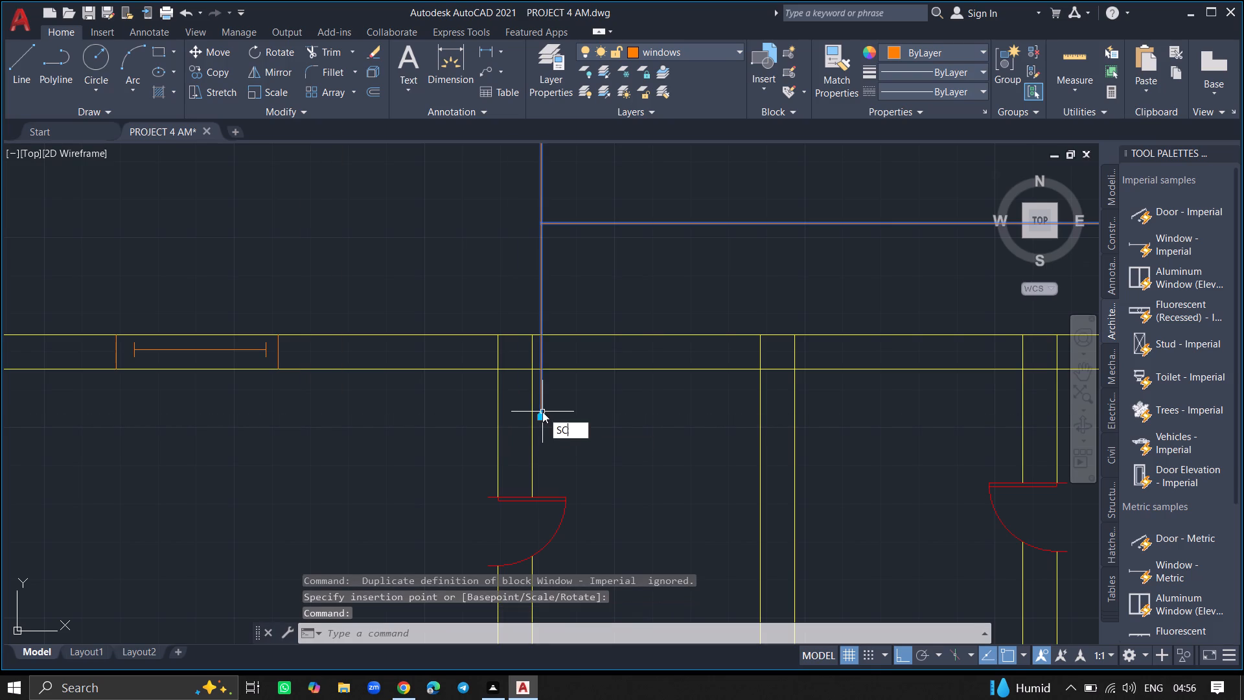
pyautogui.press('Return')
pyautogui.click(542, 412)
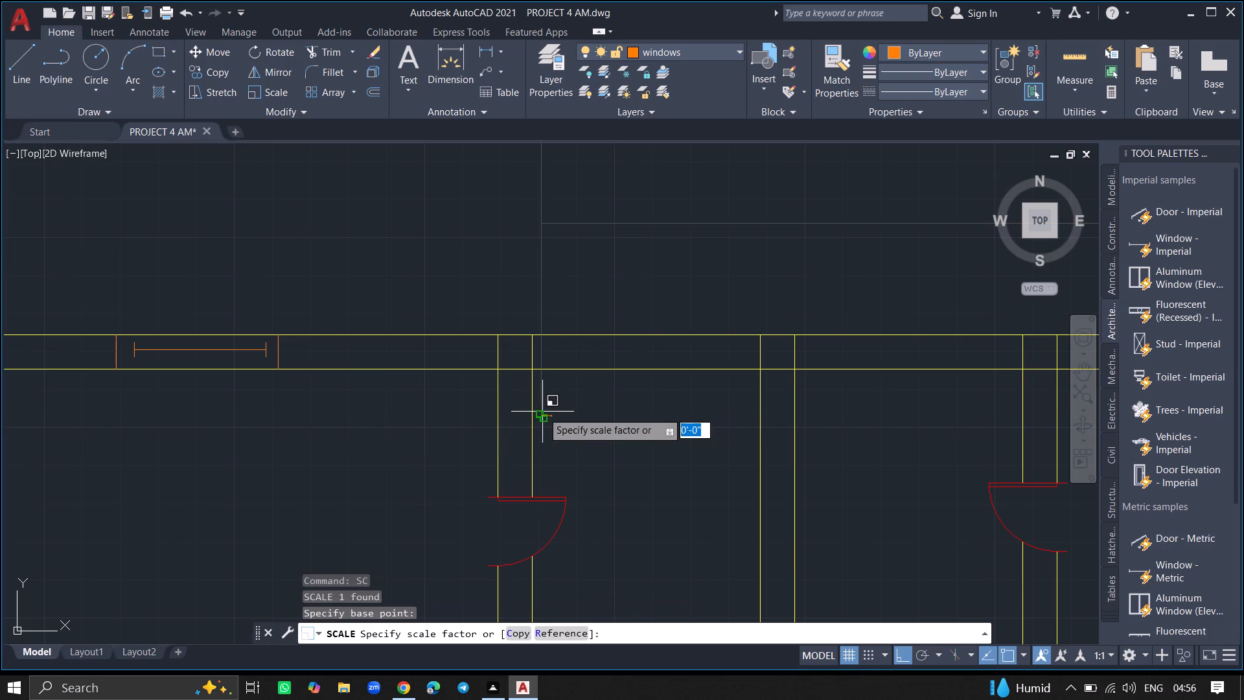
pyautogui.keyDown('ctrl'); pyautogui.scroll(2, 560, 410); pyautogui.keyUp('ctrl')
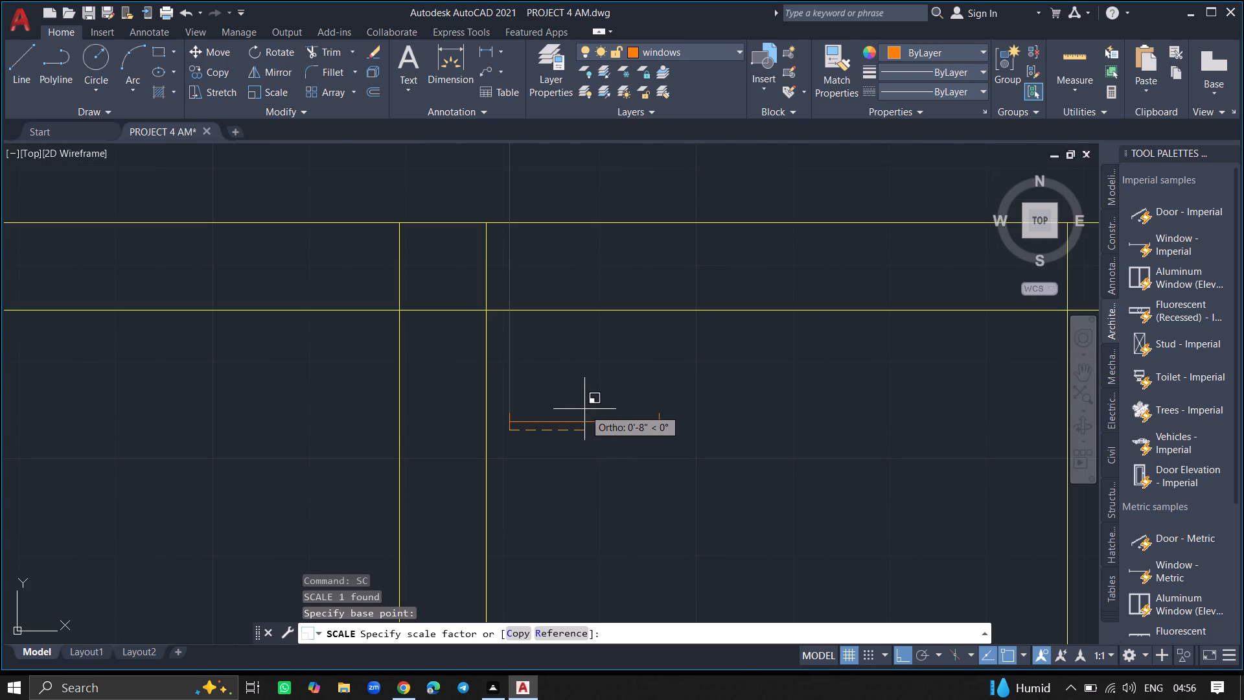
pyautogui.click(584, 409)
# With Ortho off, move the second window by its midpoint about 2'-0" up and right, between the two lines of the upper wall.
pyautogui.click(584, 422)
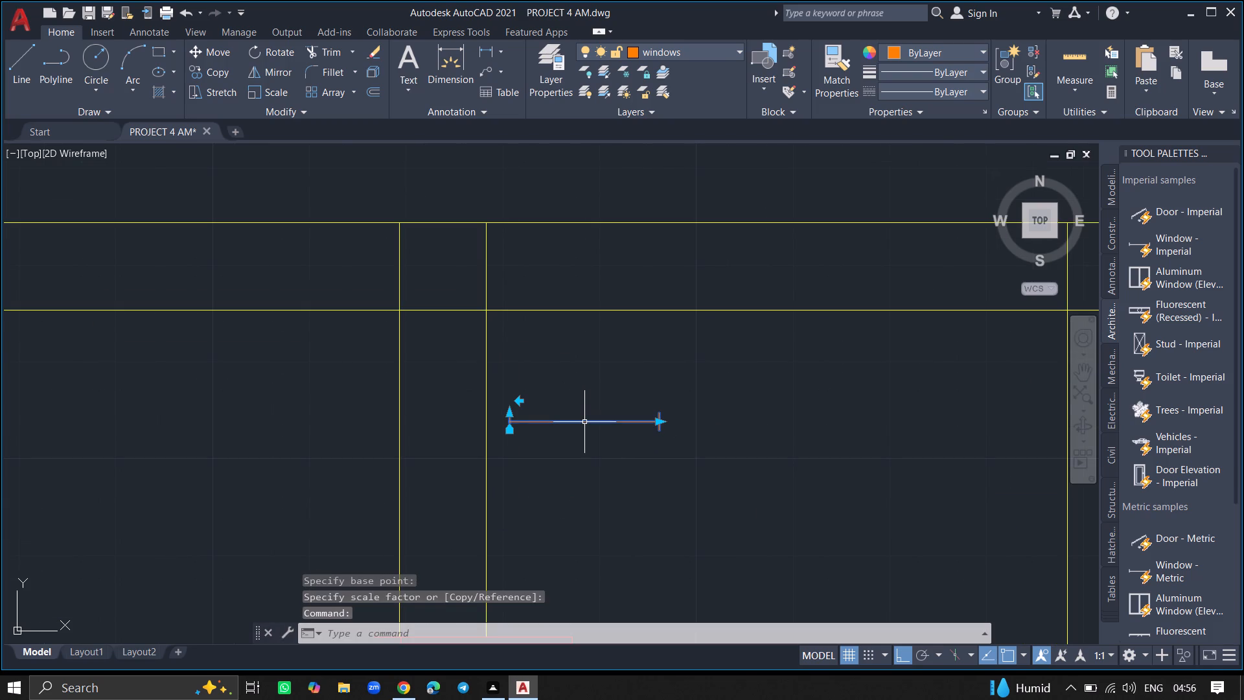
pyautogui.write('MO')
pyautogui.press('v')
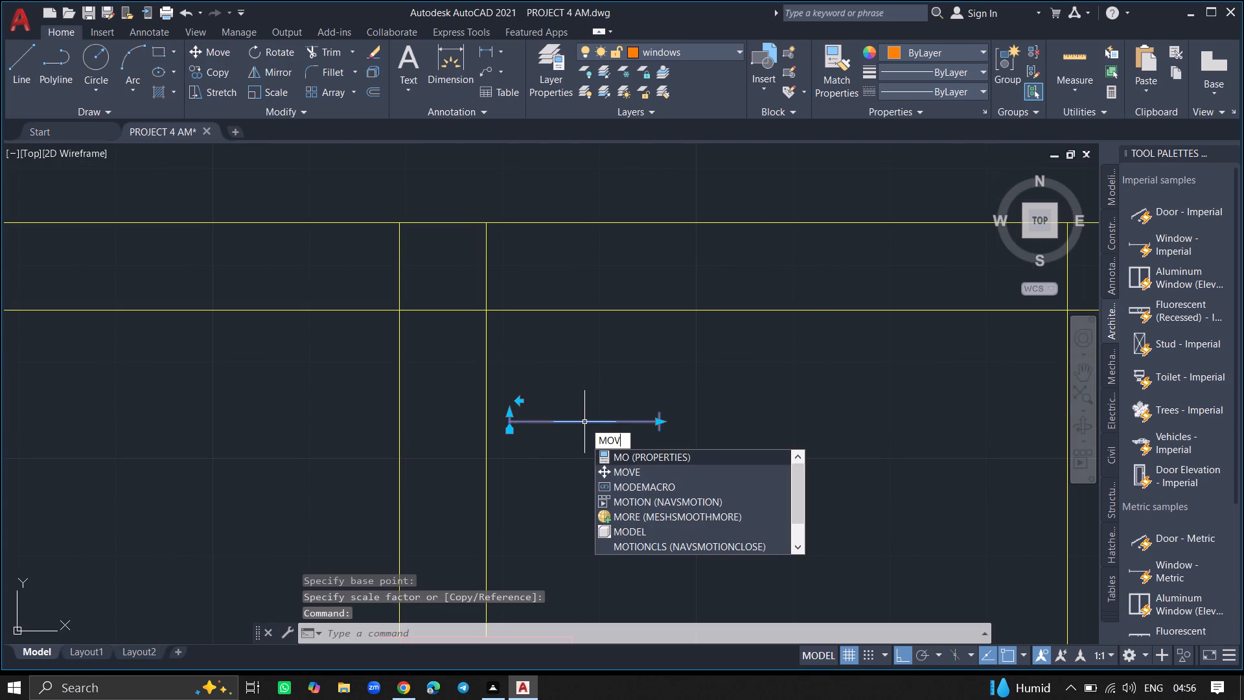
pyautogui.press('e')
pyautogui.press('Return')
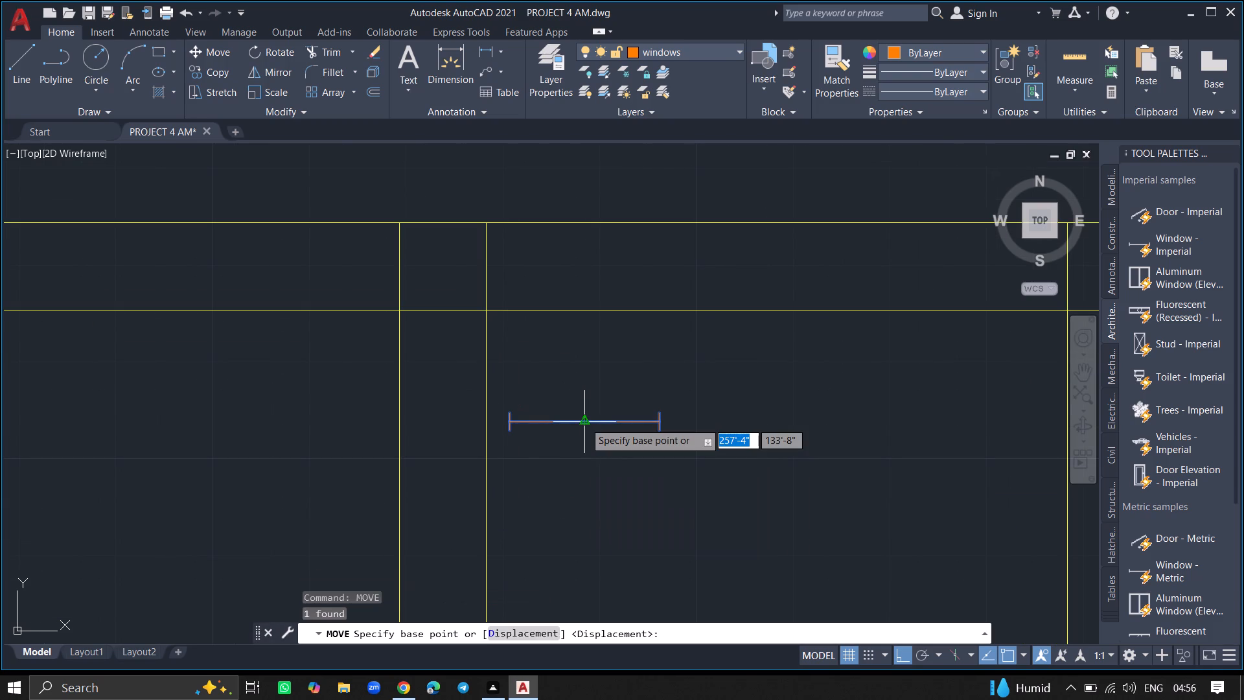
pyautogui.click(584, 422)
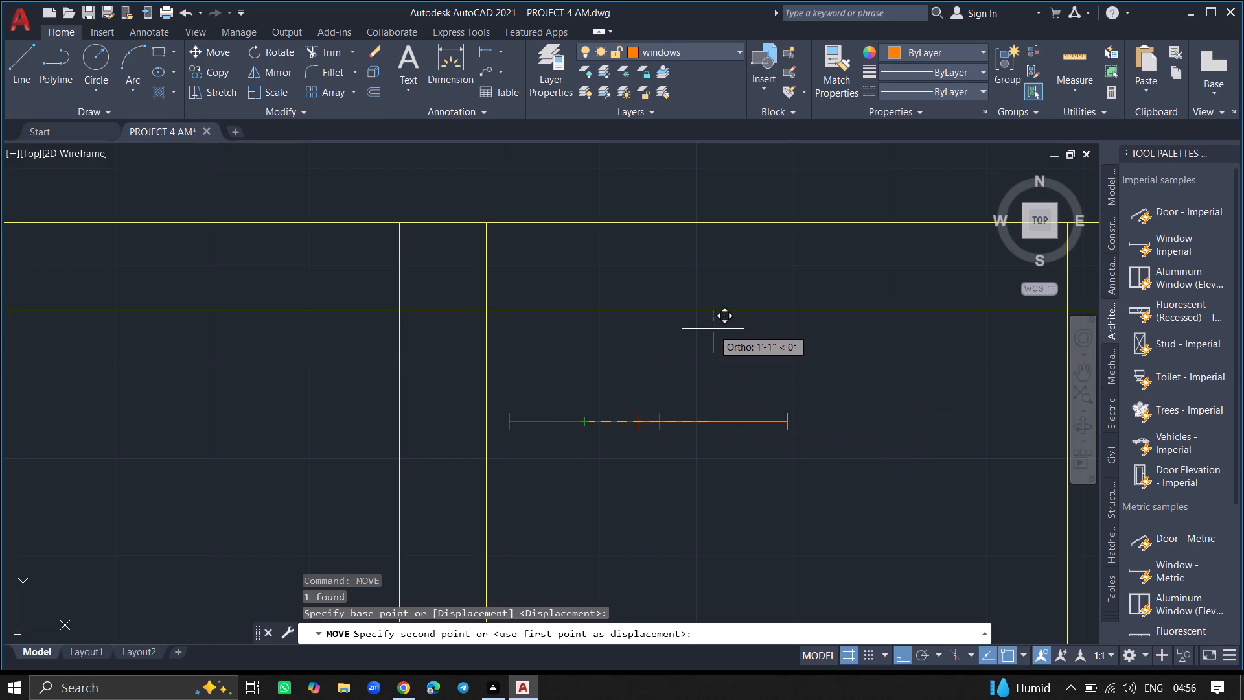
pyautogui.press('F8')
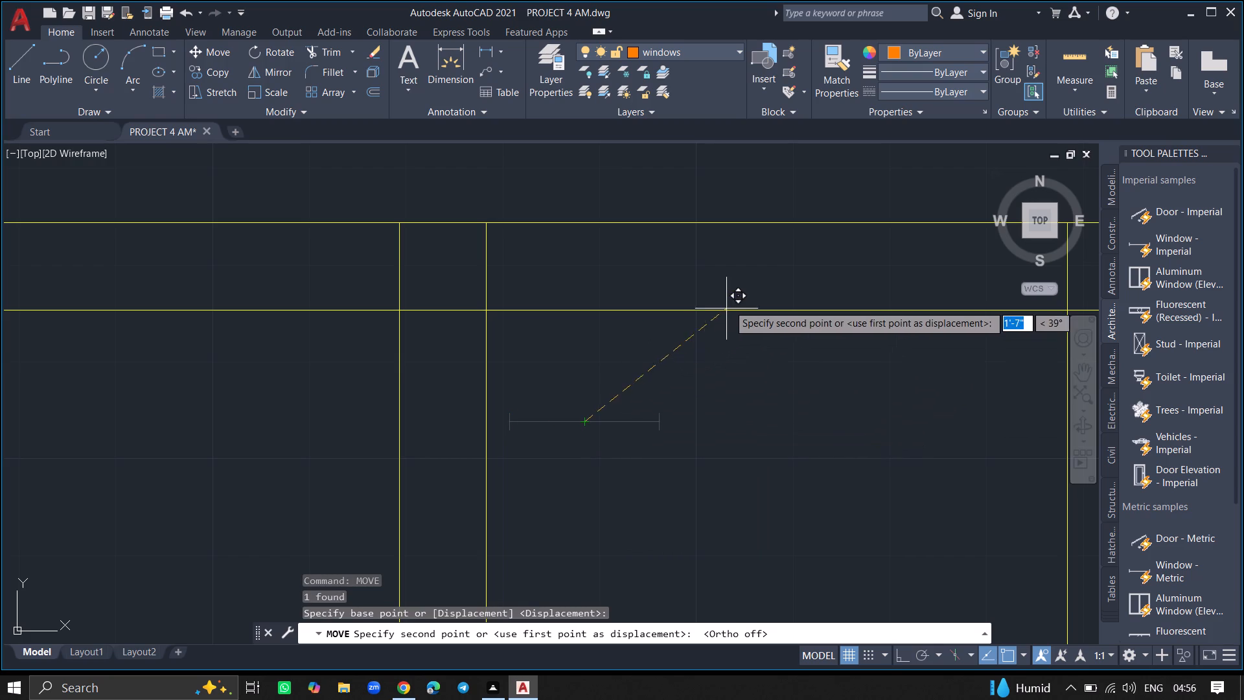
pyautogui.click(762, 271)
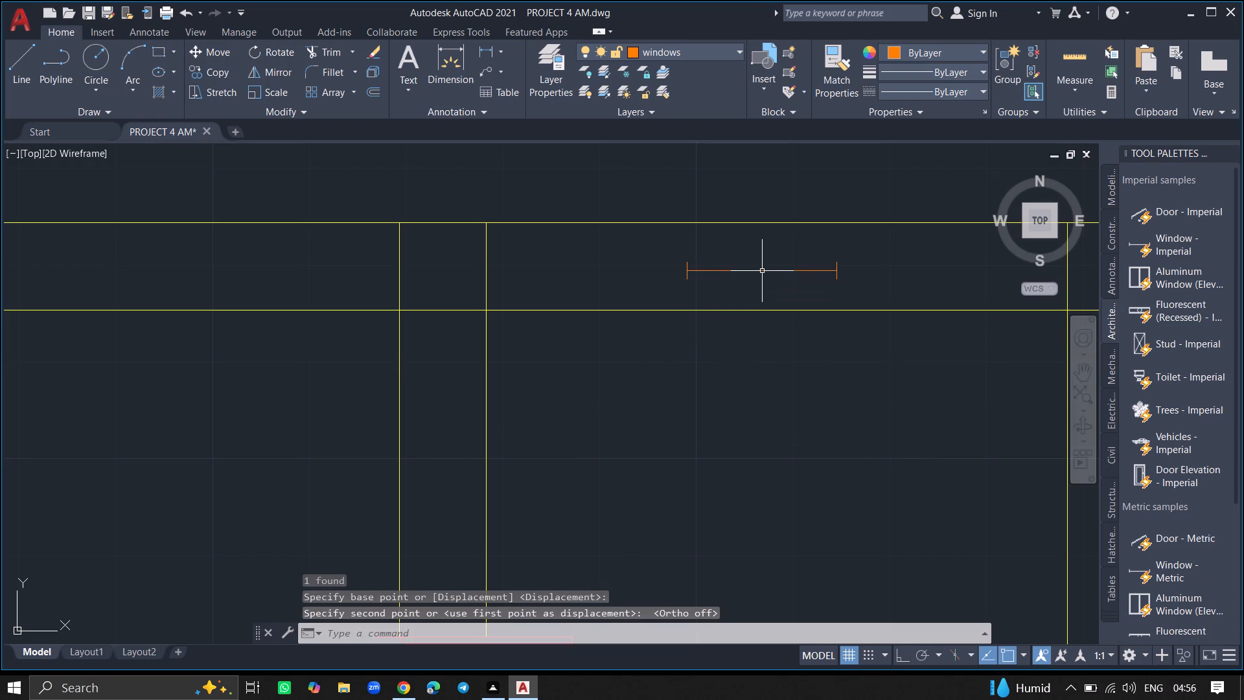
# Draw two vertical 9" lines across the upper wall, one just left and one just right of the second window.
pyautogui.keyDown('ctrl'); pyautogui.scroll(-2, 651, 313); pyautogui.keyUp('ctrl')
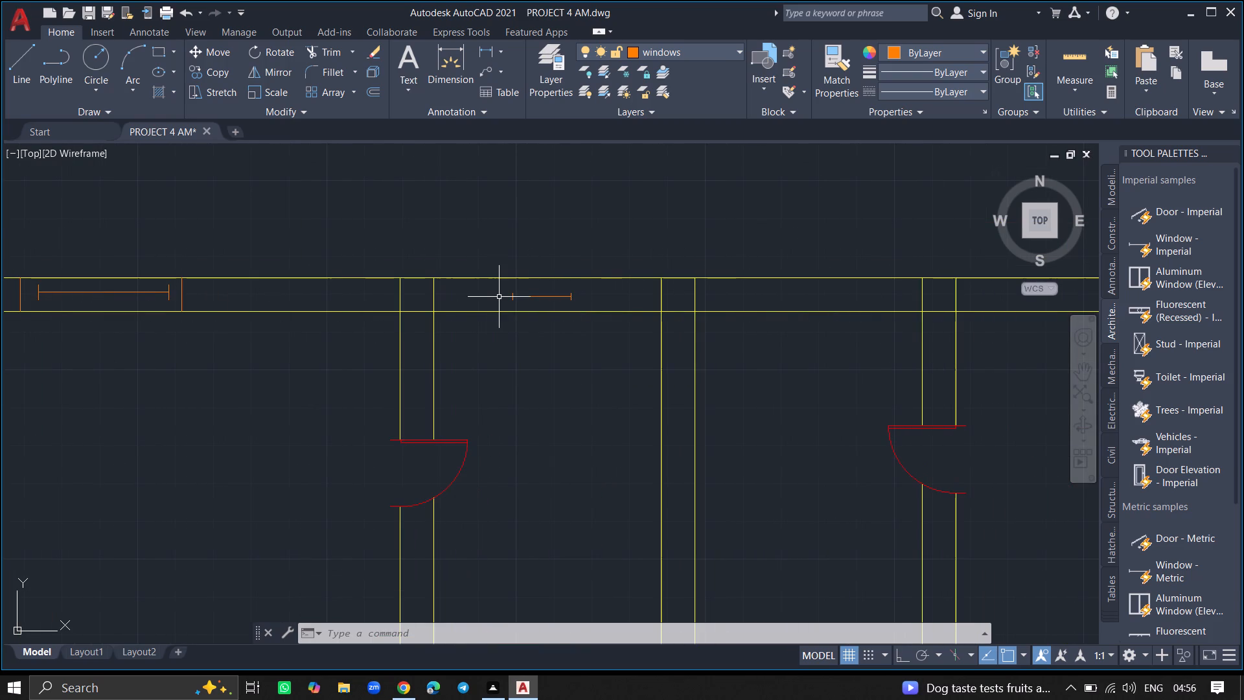
pyautogui.press('l')
pyautogui.press('Return')
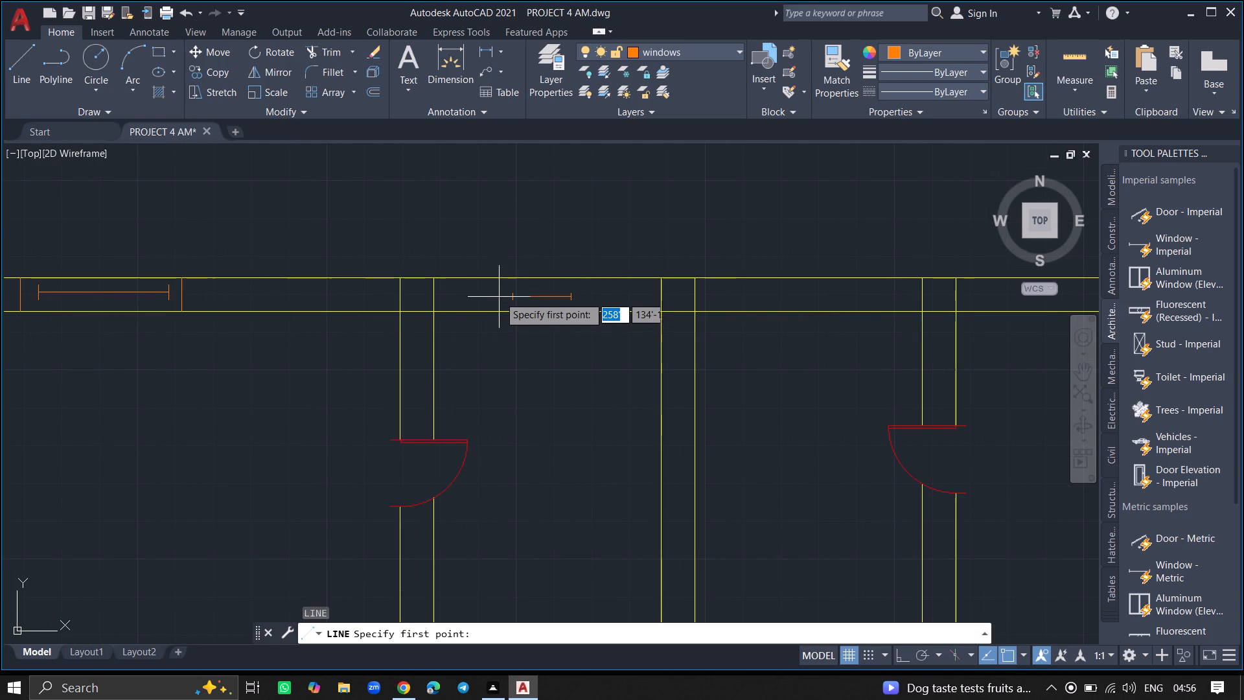
pyautogui.keyDown('ctrl'); pyautogui.scroll(3, 501, 279); pyautogui.keyUp('ctrl')
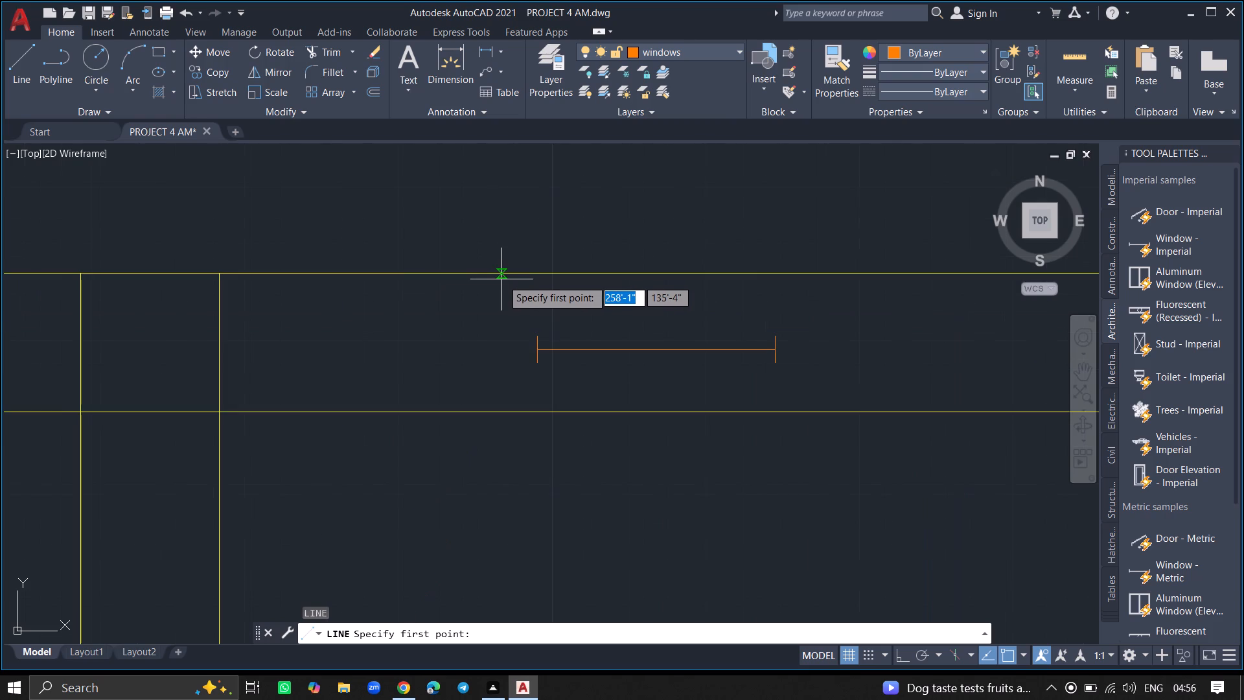
pyautogui.click(504, 273)
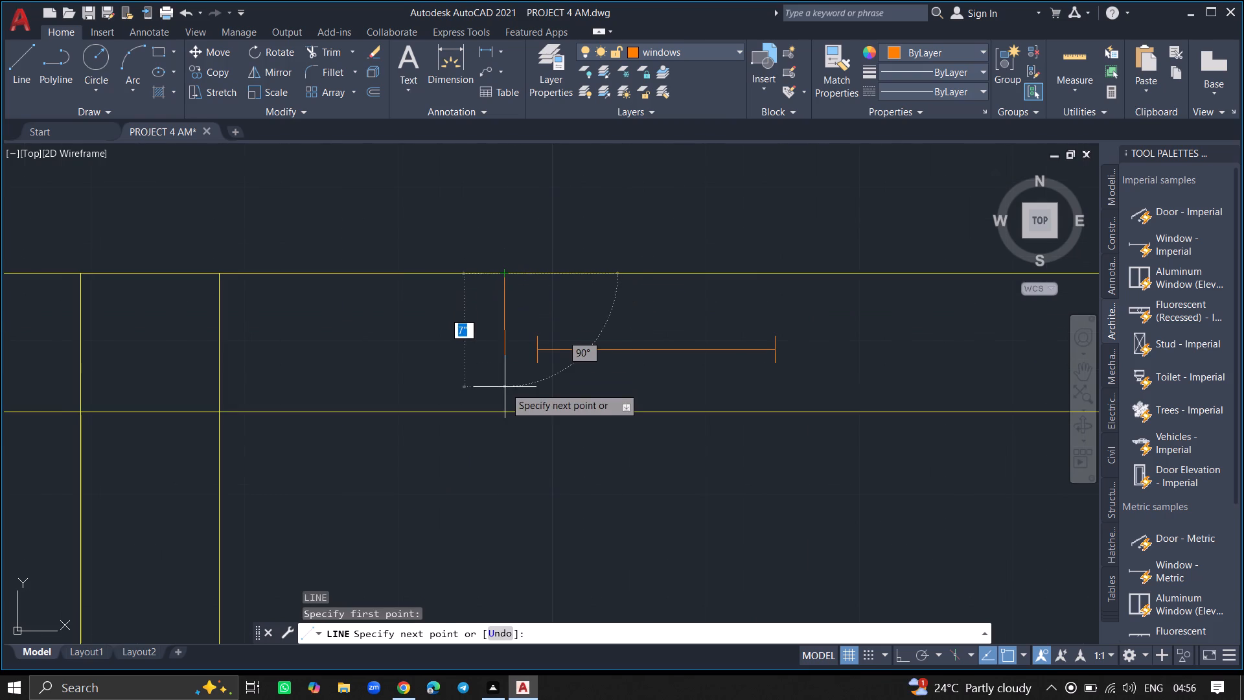
pyautogui.click(502, 414)
pyautogui.press('Return')
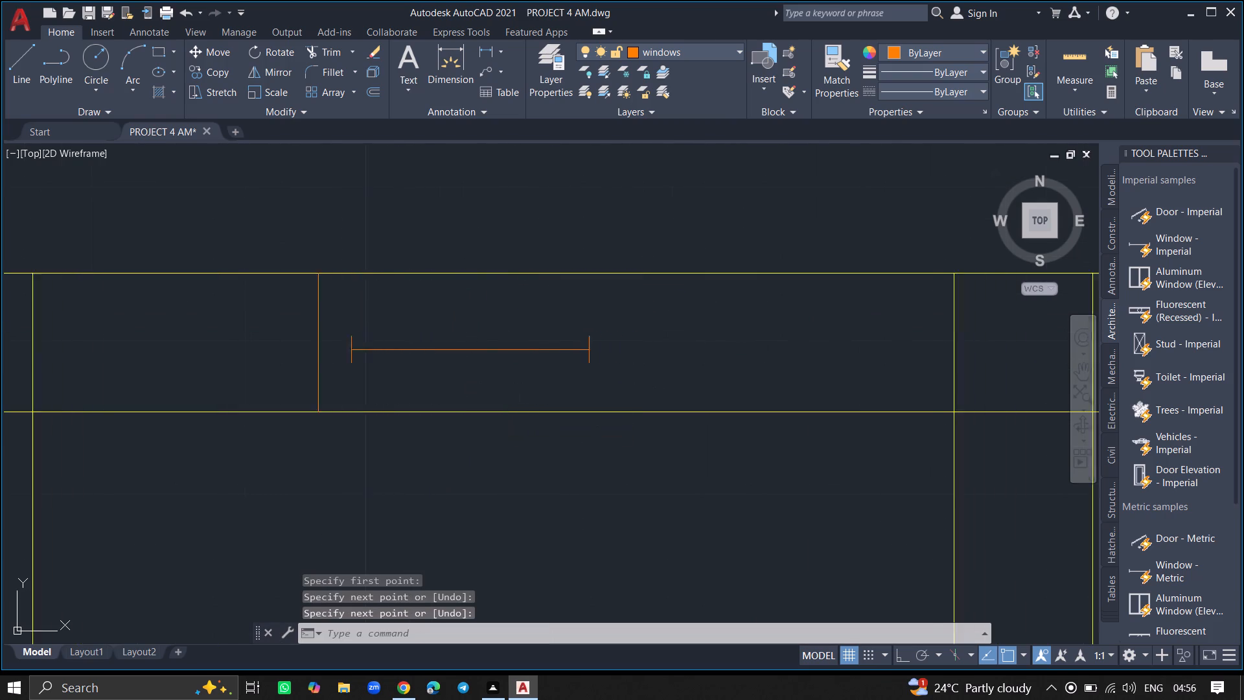
pyautogui.press('l')
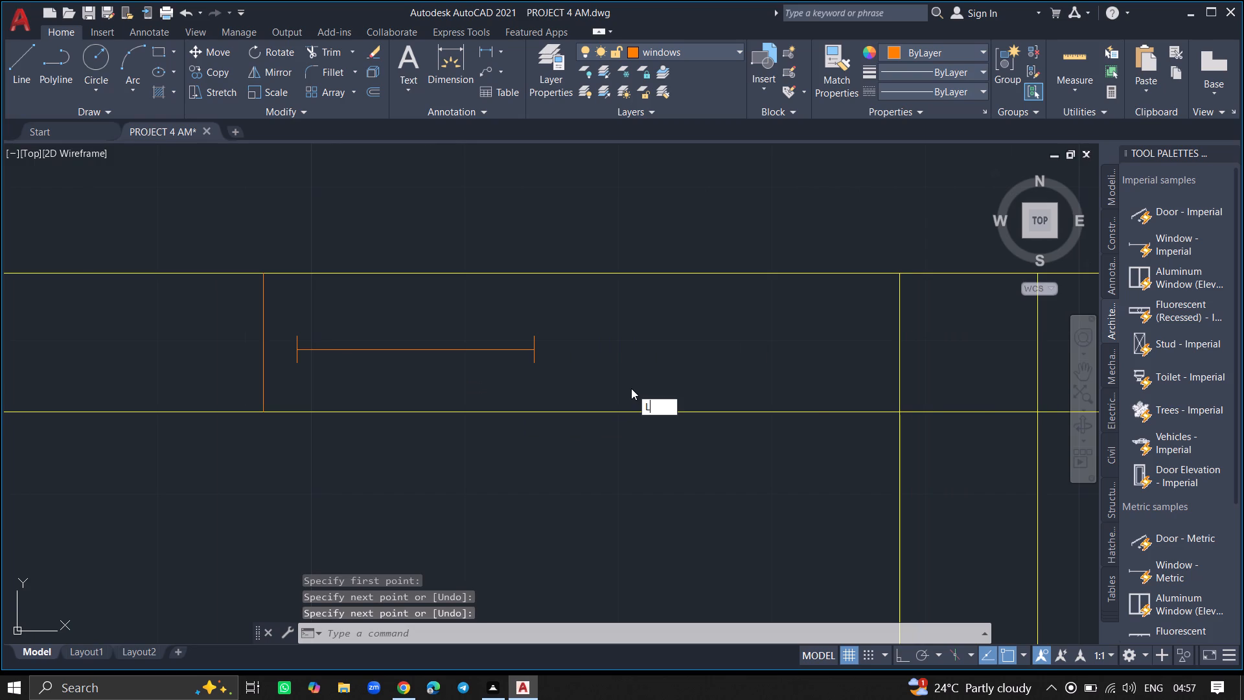
pyautogui.press('Return')
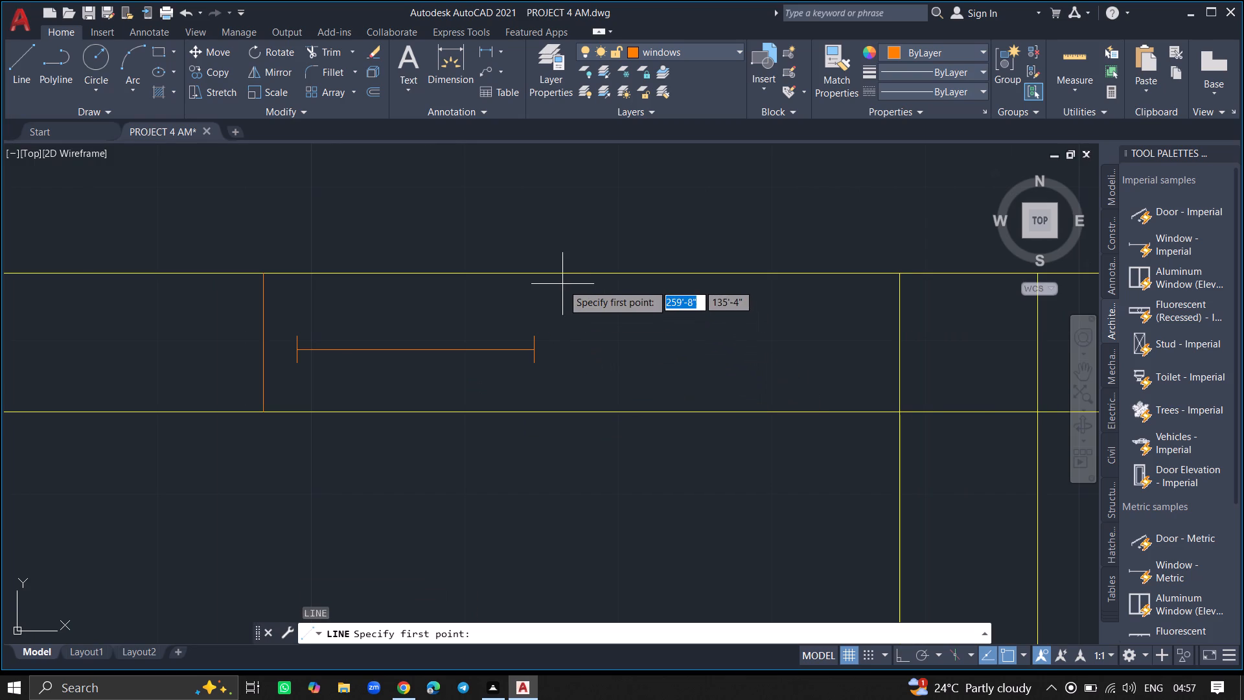
pyautogui.click(560, 274)
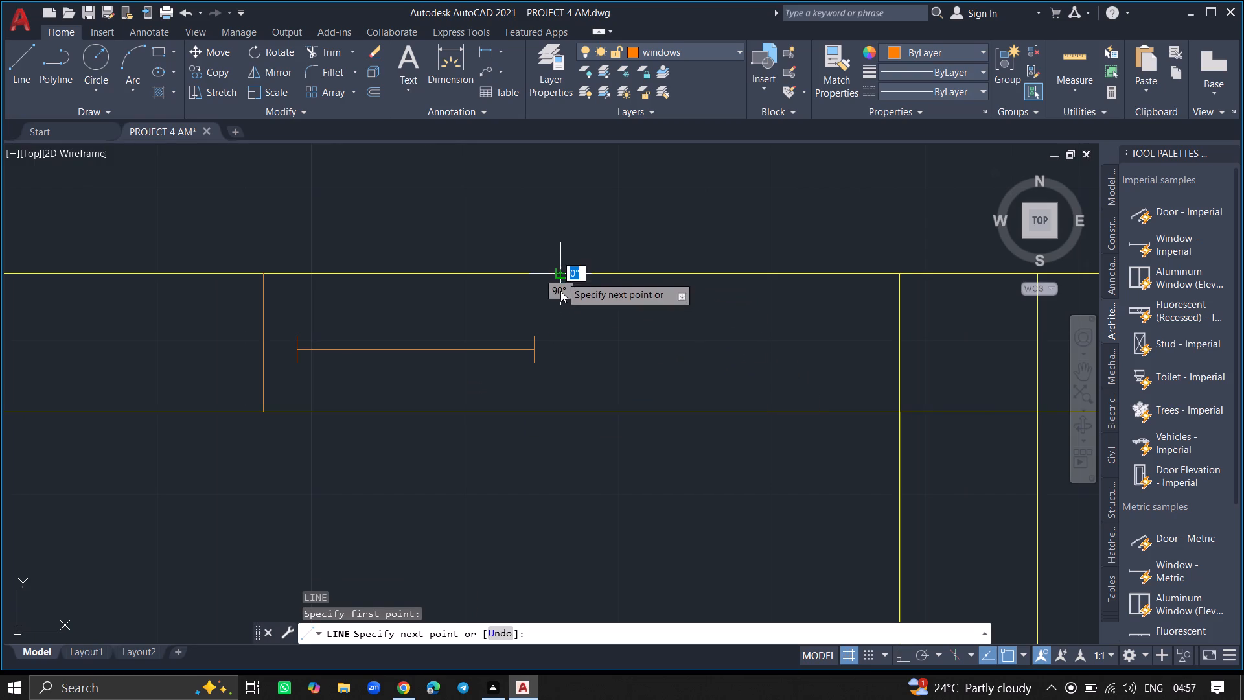
pyautogui.click(559, 415)
pyautogui.press('Return')
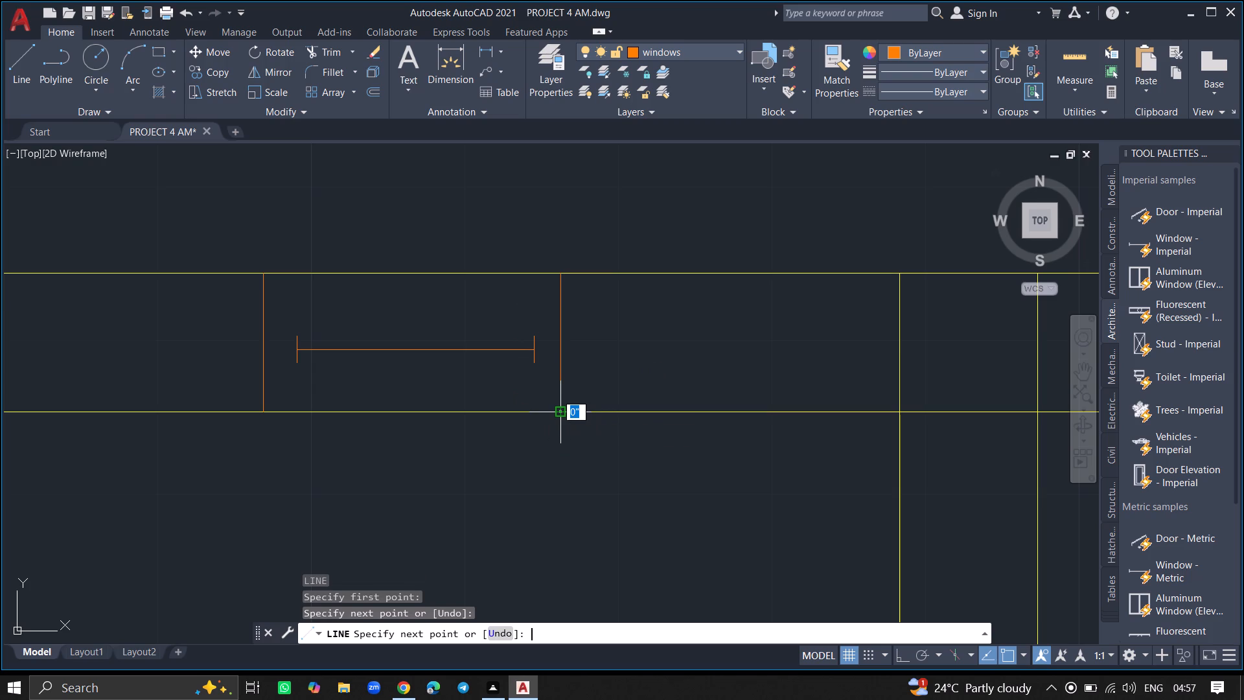
pyautogui.keyDown('ctrl'); pyautogui.scroll(-4, 559, 415); pyautogui.keyUp('ctrl')
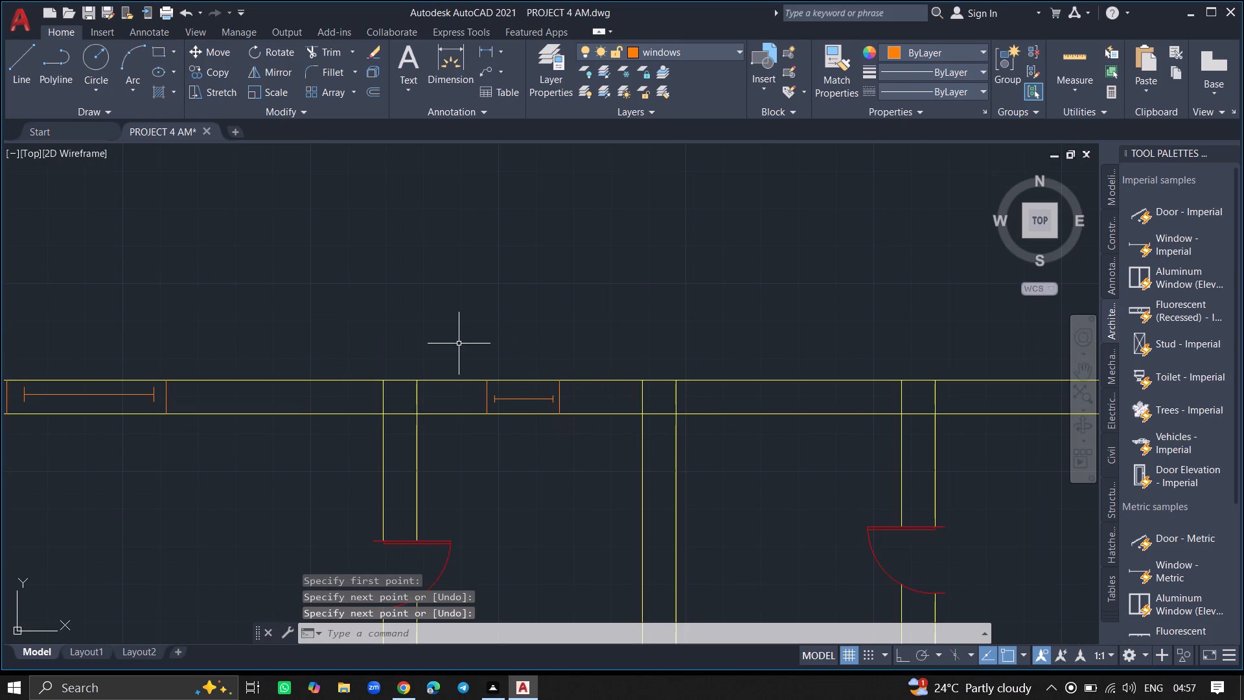
# Copy the wide window in the upper-left room about 24'-11" horizontally to the upper wall of the upper-right room.
pyautogui.click(139, 393)
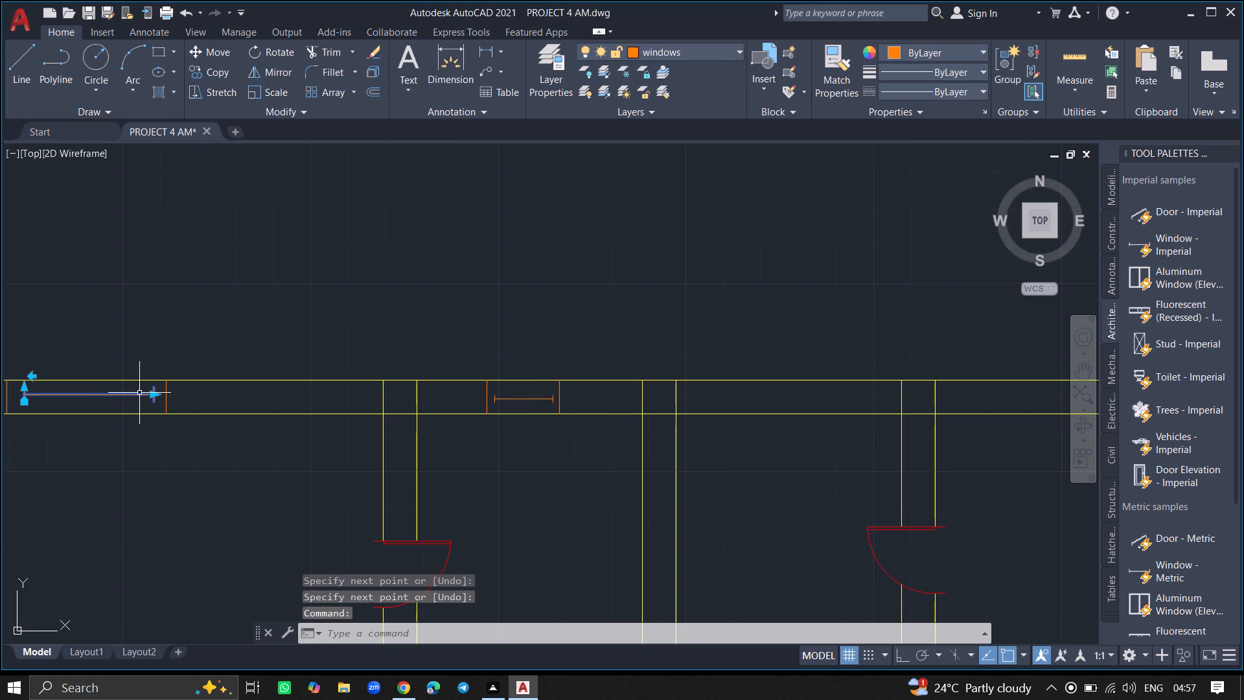
pyautogui.write('COPY')
pyautogui.press('Return')
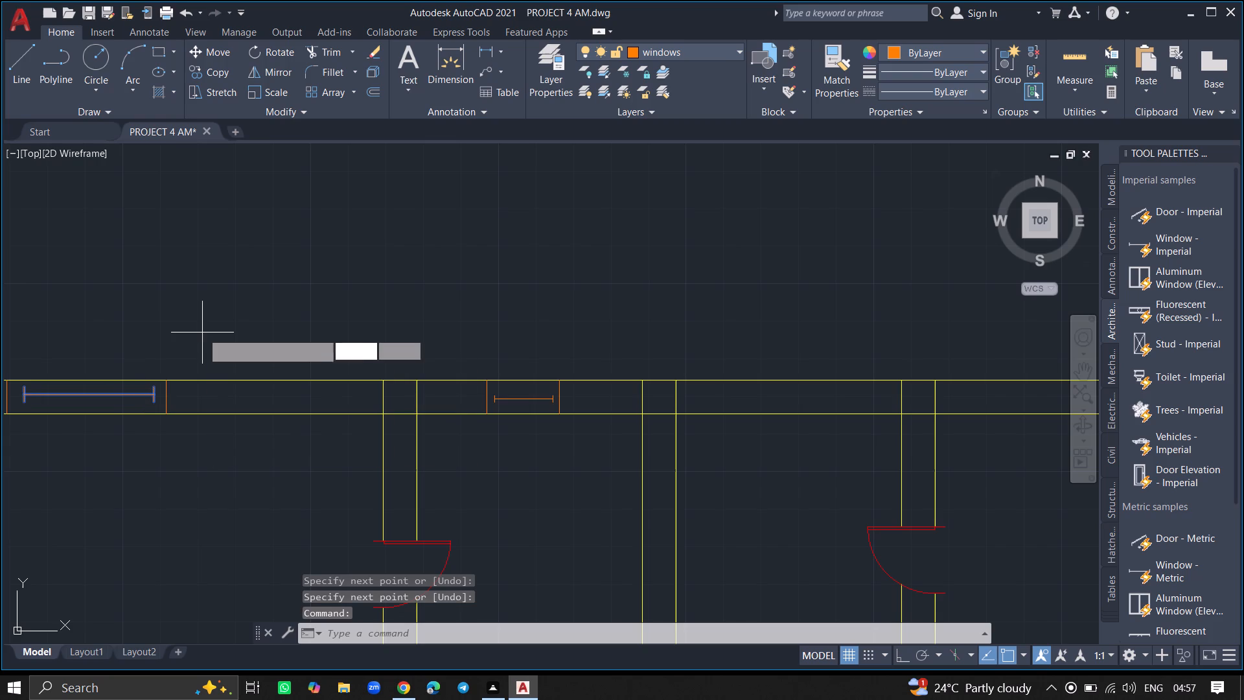
pyautogui.click(111, 397)
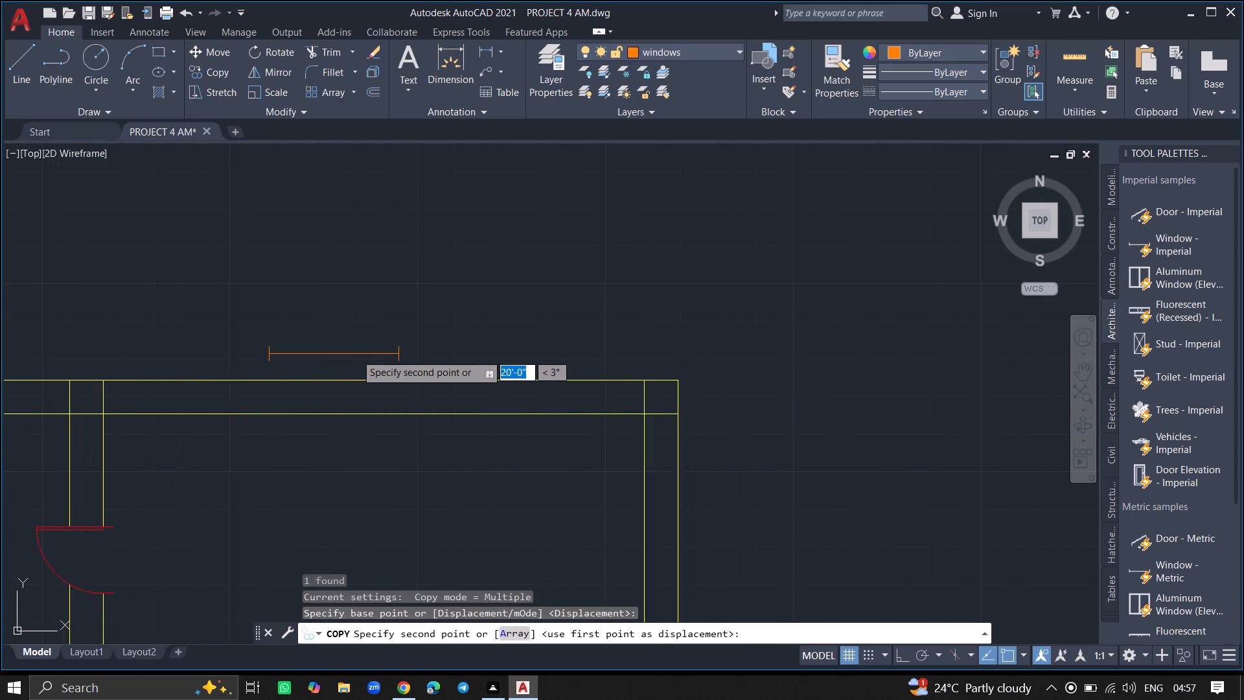
pyautogui.click(384, 397)
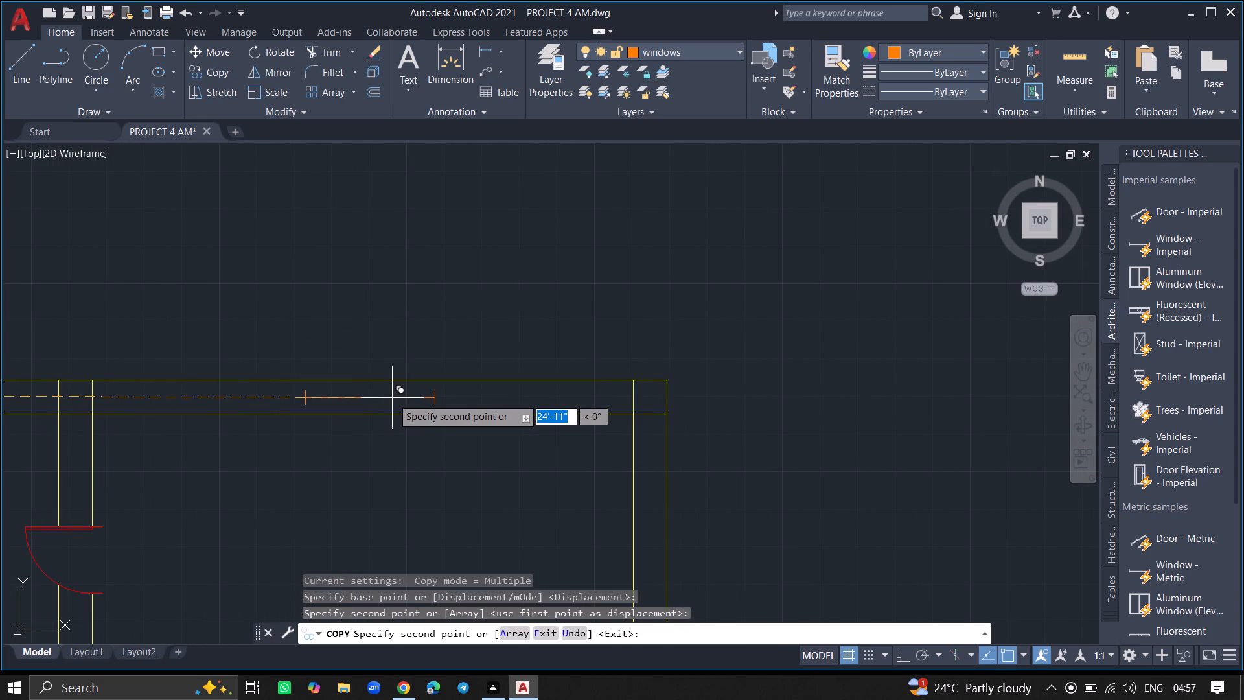
pyautogui.click(392, 398)
pyautogui.press('Return')
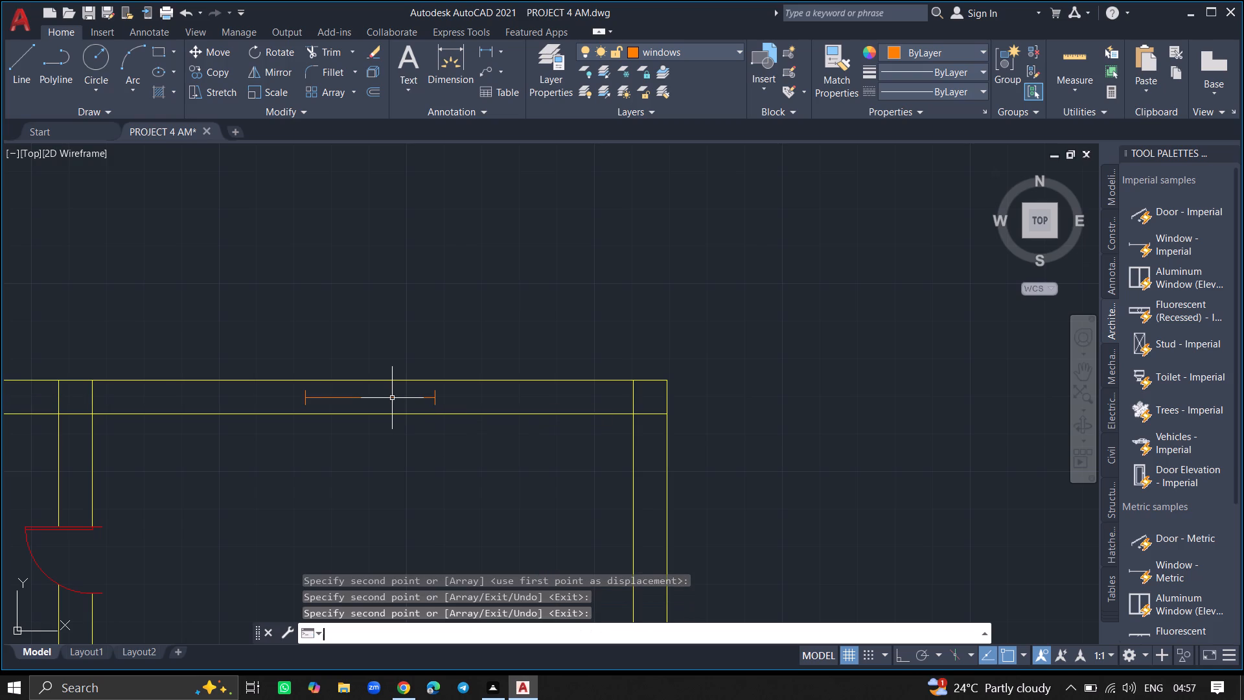
# Draw two vertical 9" lines across the upper wall, one just left and one just right of the copied wide window.
pyautogui.press('l')
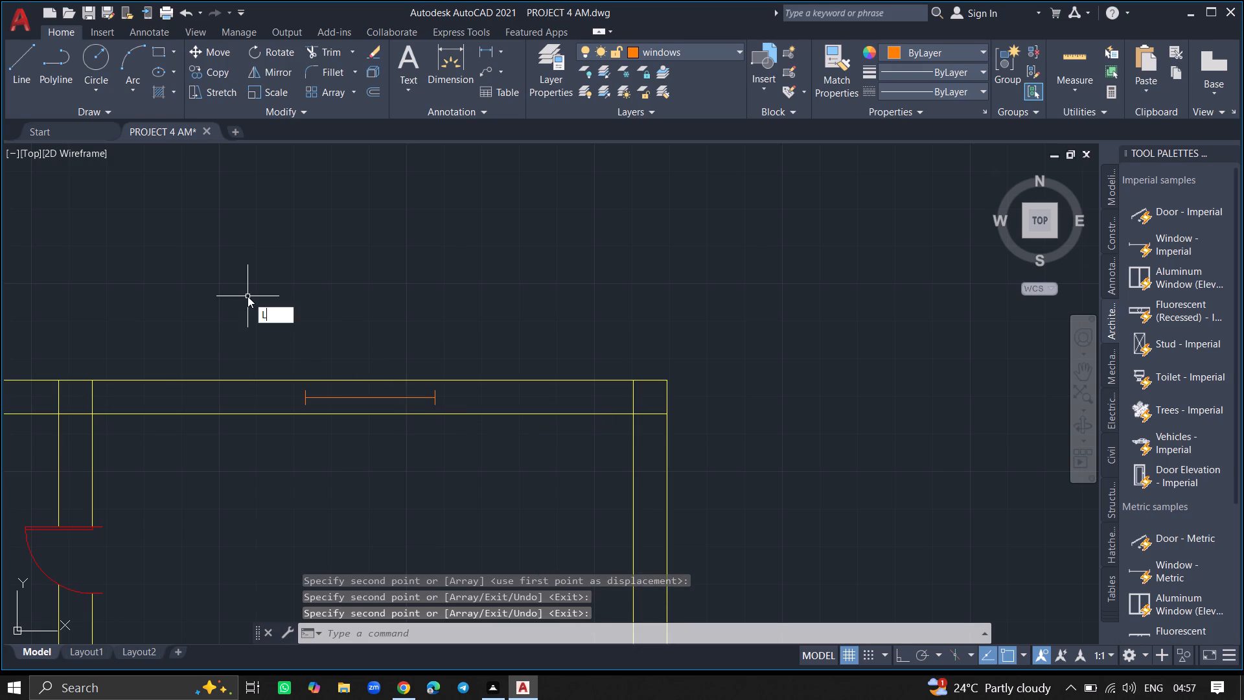
pyautogui.press('Return')
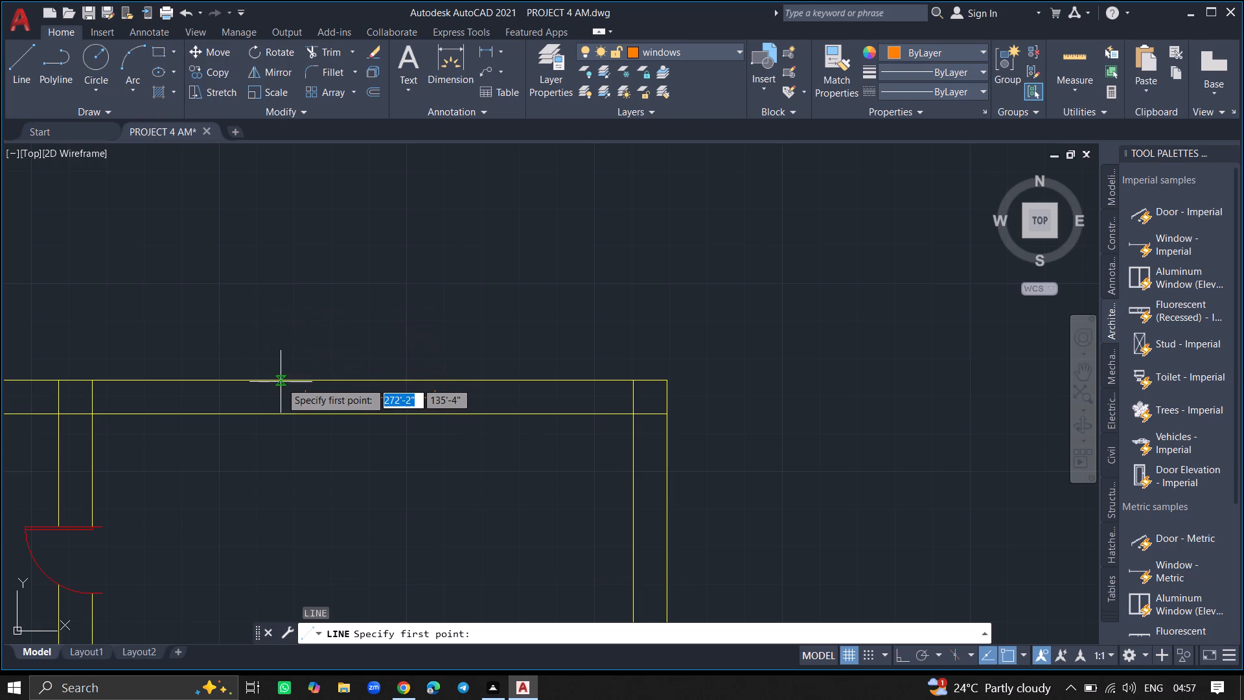
pyautogui.keyDown('ctrl'); pyautogui.scroll(2, 285, 393); pyautogui.keyUp('ctrl')
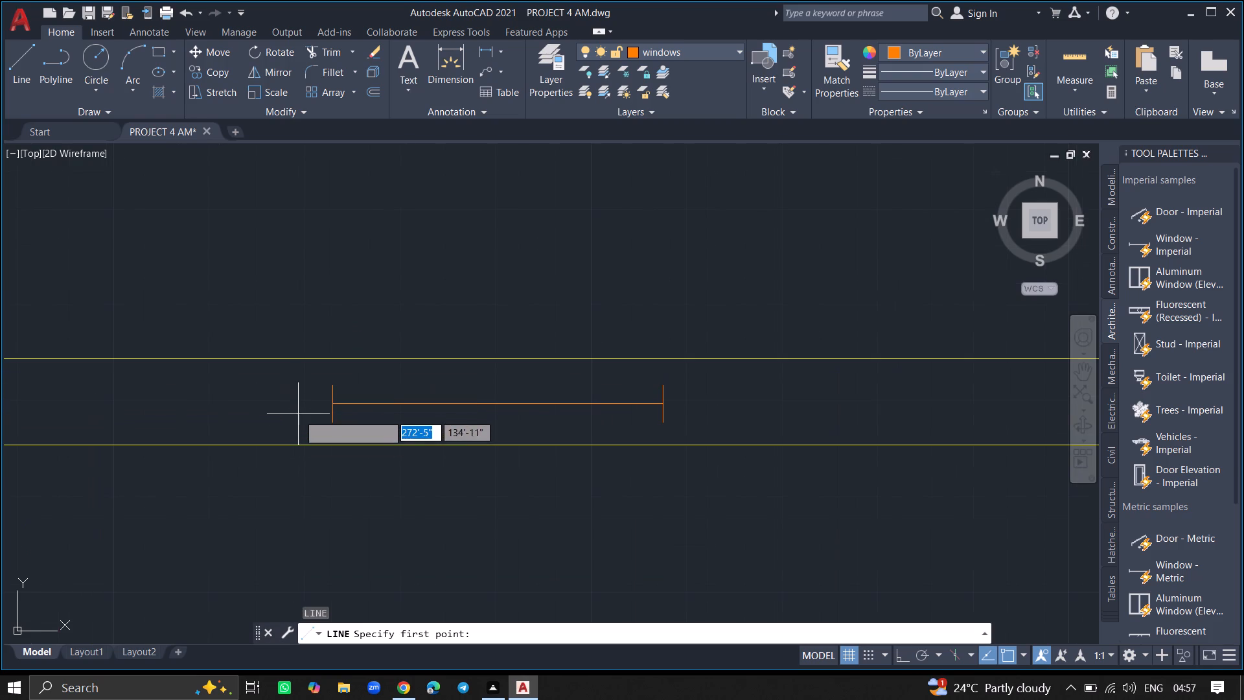
pyautogui.click(304, 444)
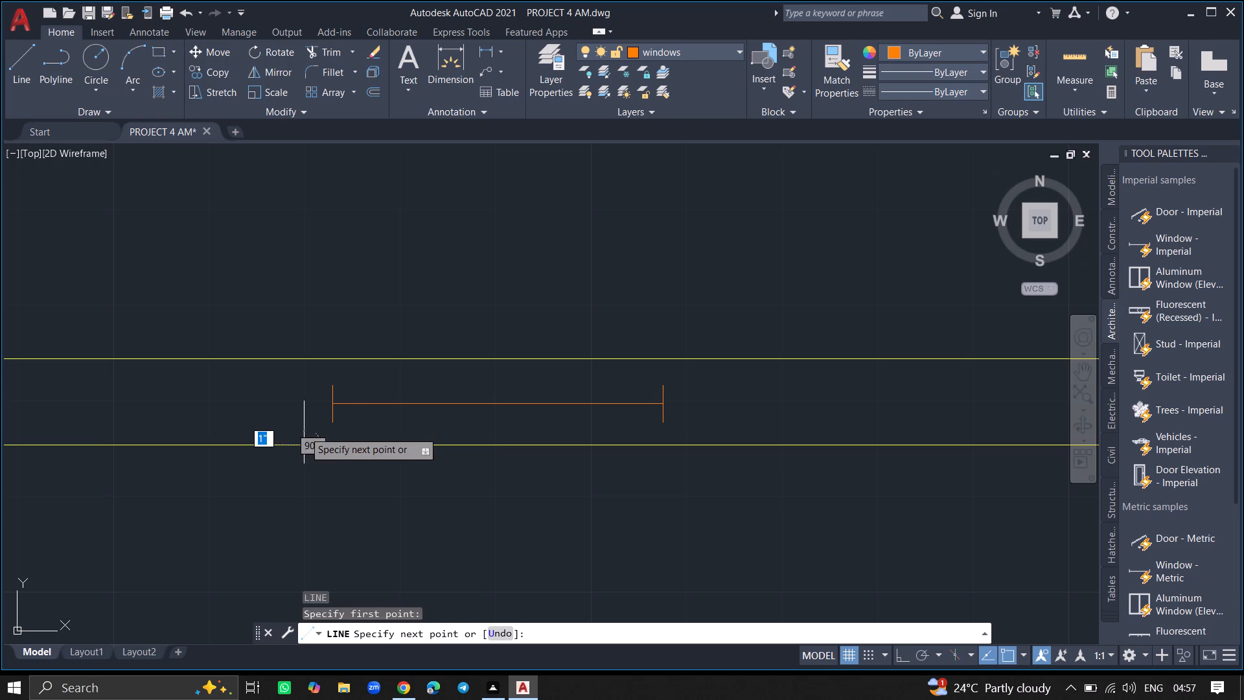
pyautogui.click(305, 361)
pyautogui.press('Return')
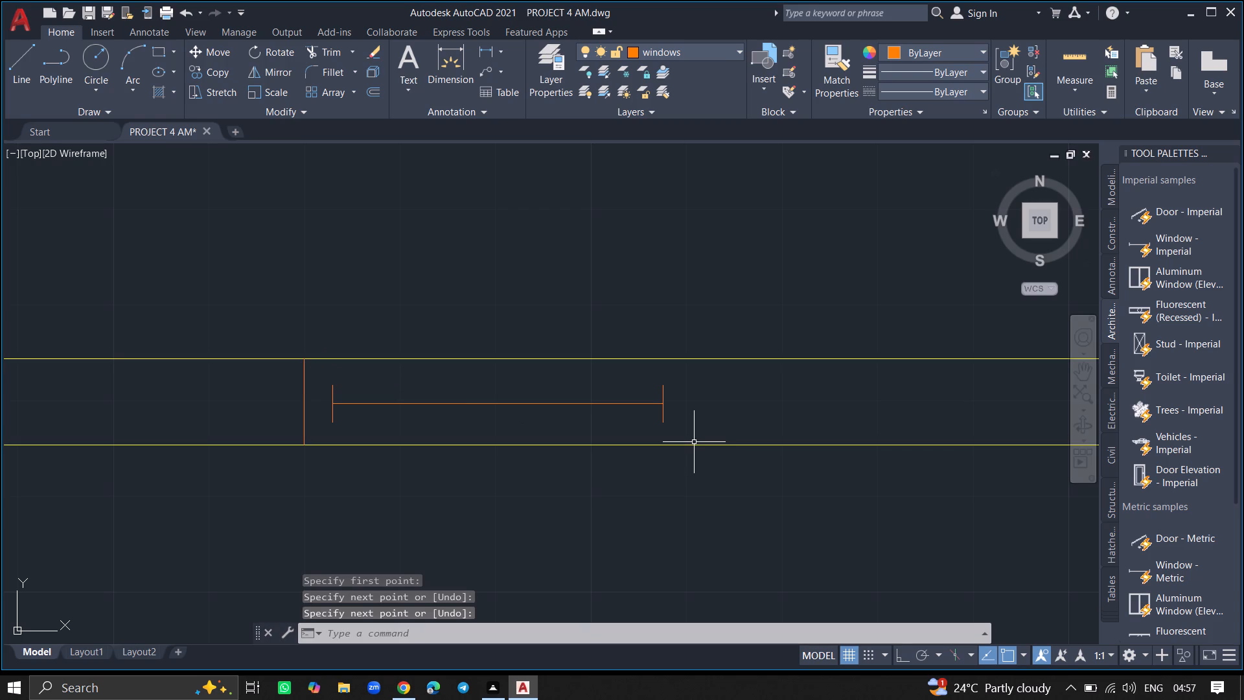
pyautogui.press('l')
pyautogui.press('Return')
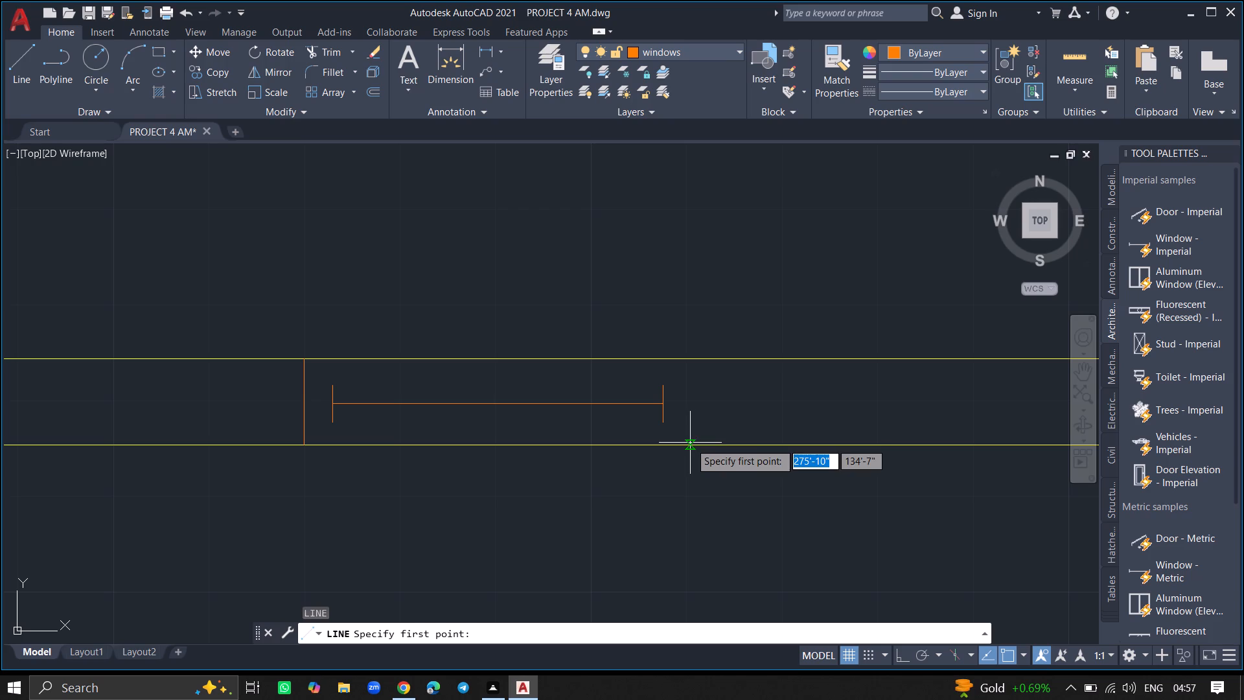
pyautogui.click(690, 443)
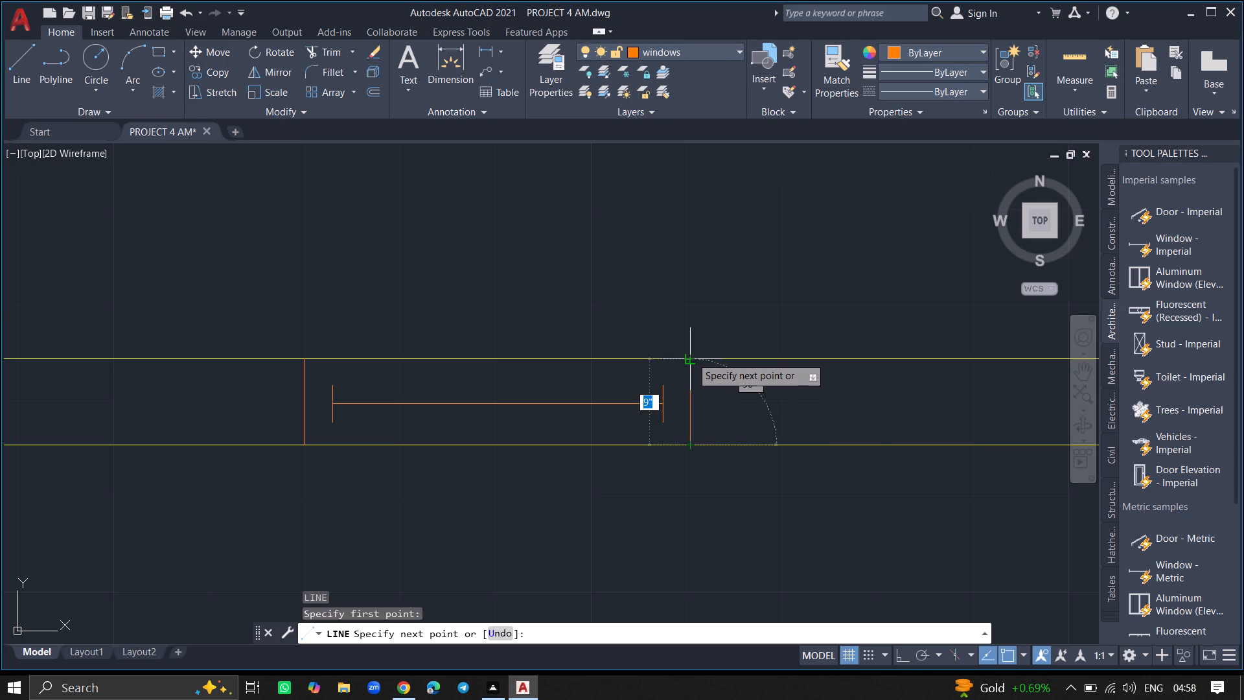
pyautogui.click(690, 358)
pyautogui.press('Return')
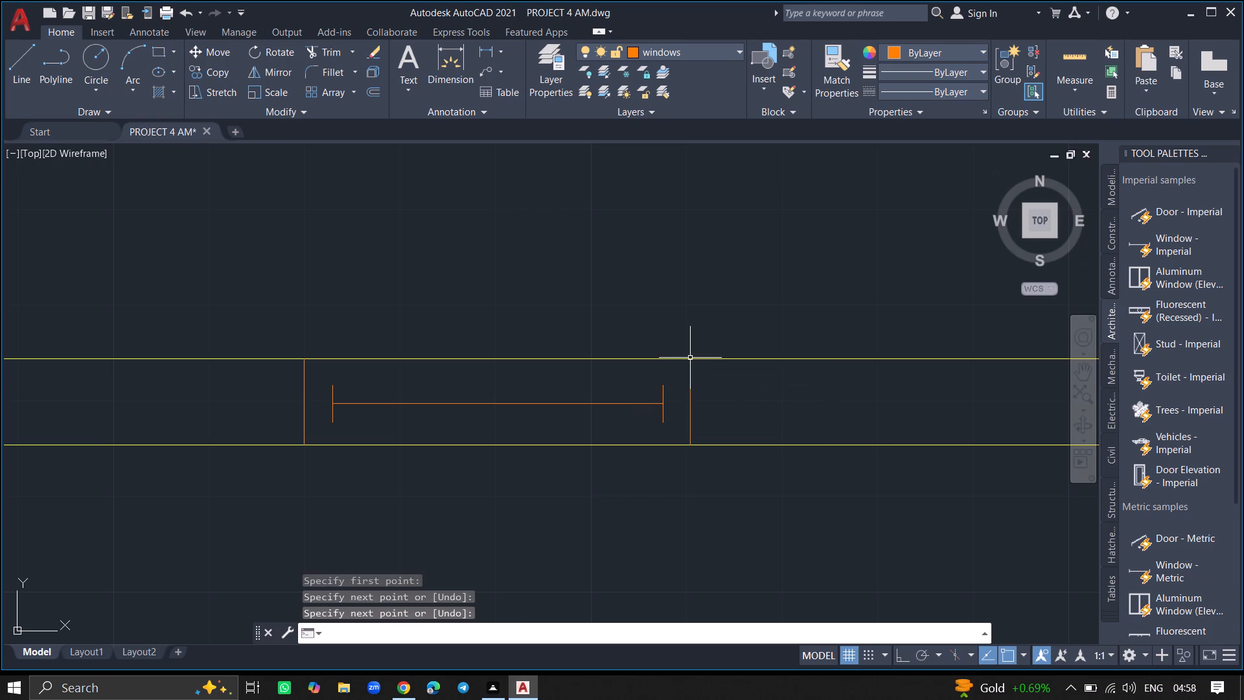
# Copy the small window in the left middle room about 5'-10" horizontally into the right middle room's upper wall.
pyautogui.keyDown('ctrl'); pyautogui.scroll(-6, 690, 358); pyautogui.keyUp('ctrl')
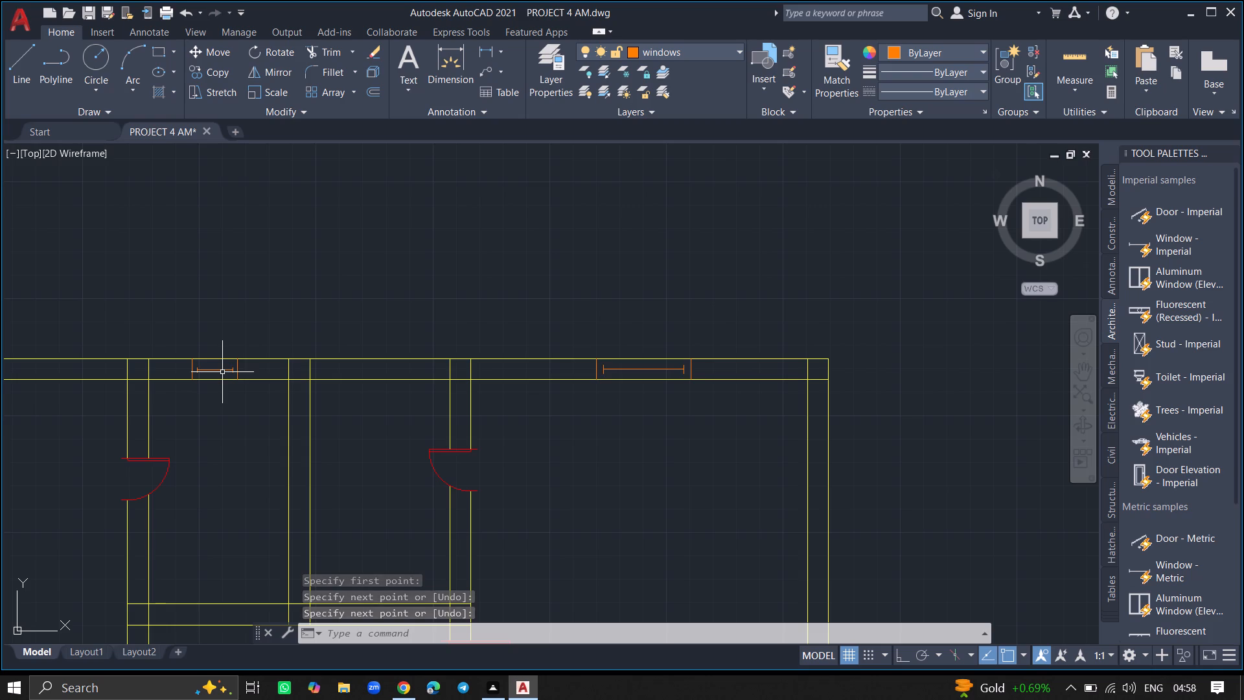
pyautogui.click(222, 370)
pyautogui.write('COP')
pyautogui.press('y')
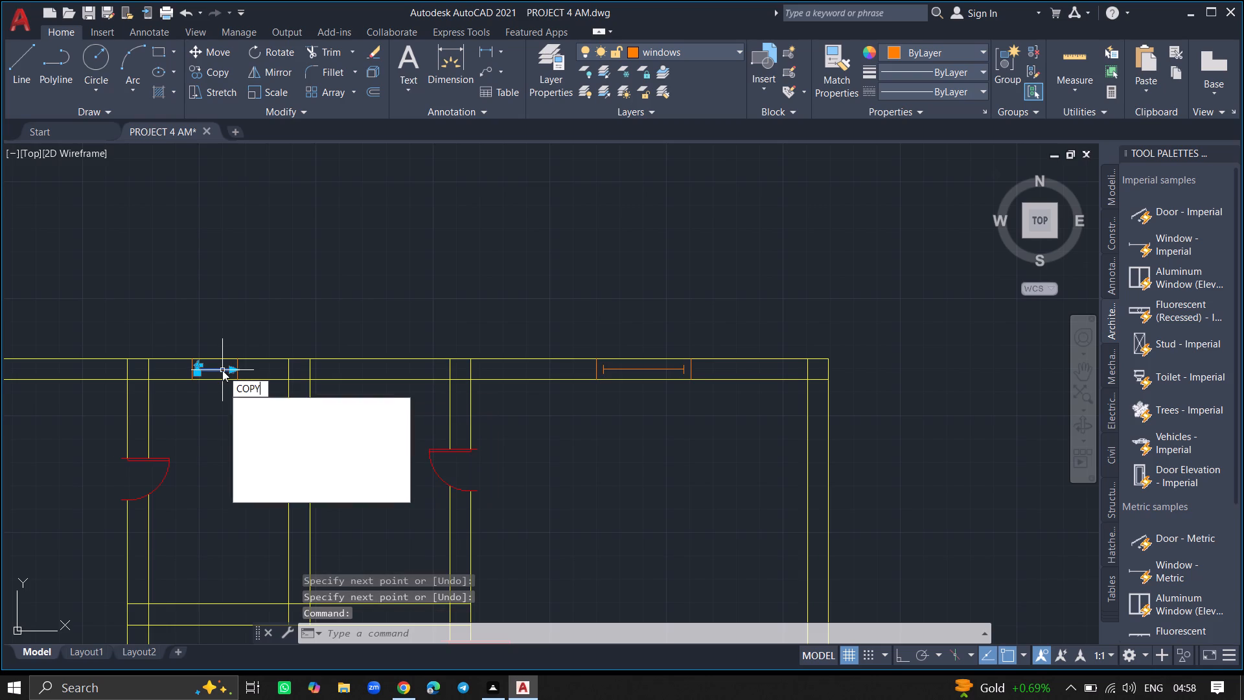
pyautogui.press('Return')
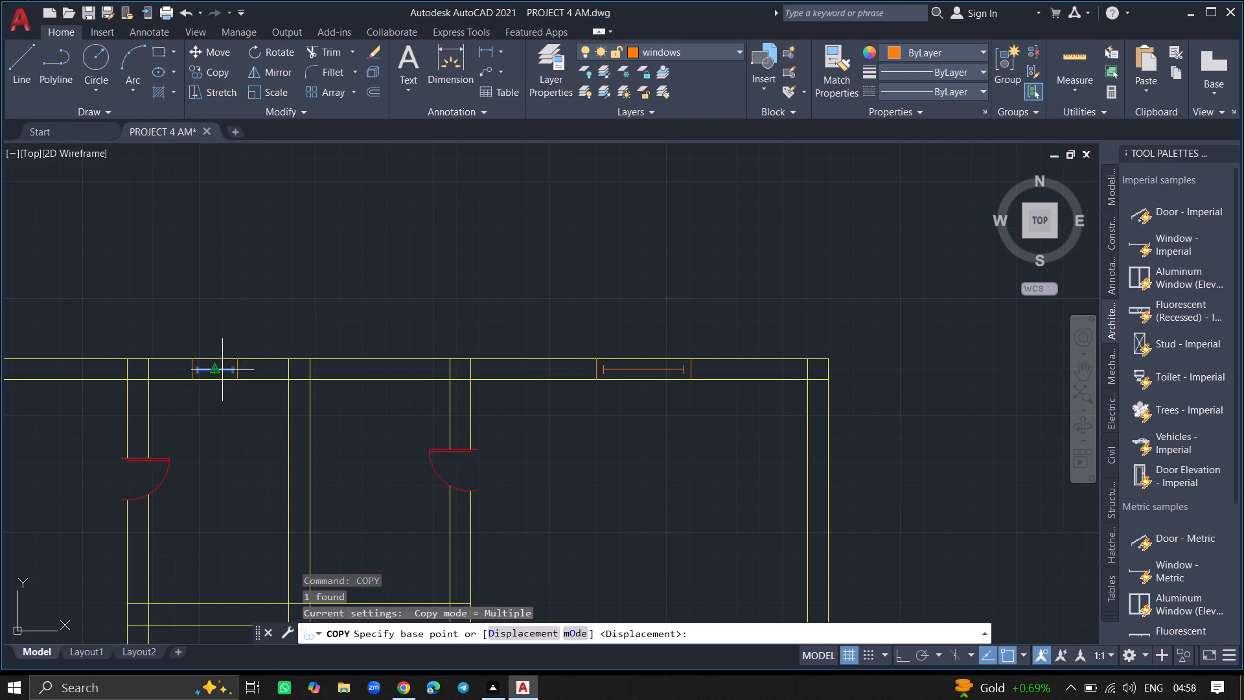
pyautogui.click(222, 370)
pyautogui.keyDown('ctrl'); pyautogui.scroll(2, 378, 375); pyautogui.keyUp('ctrl')
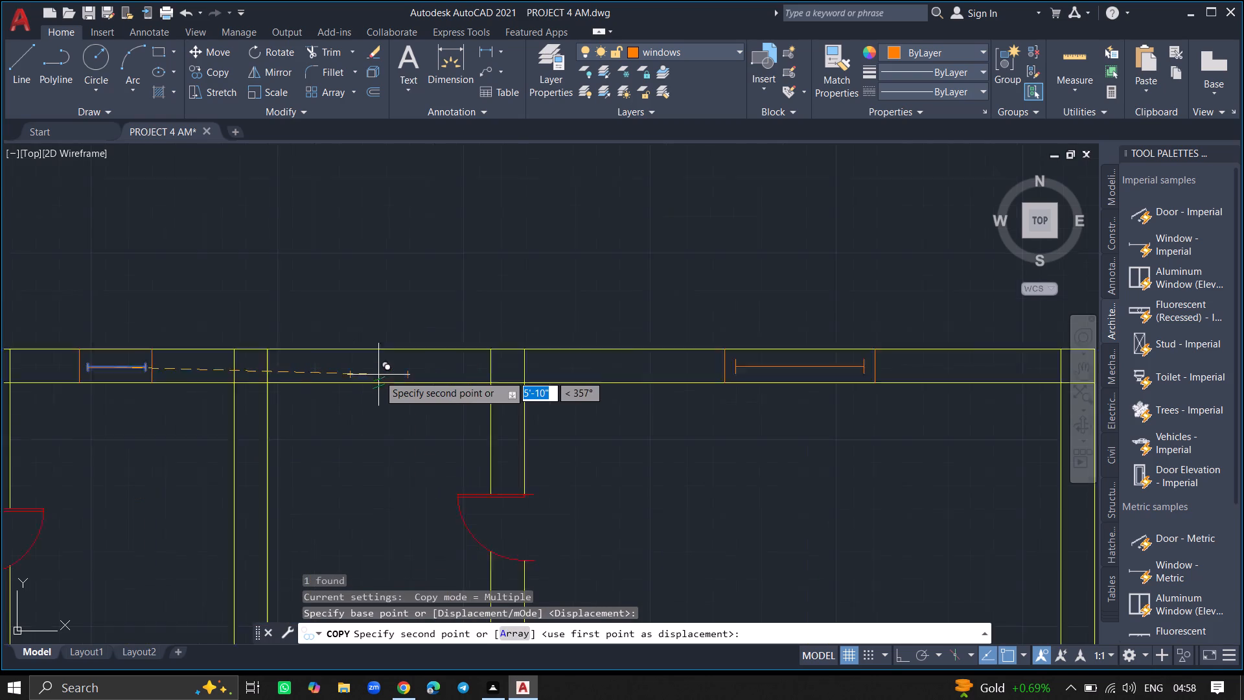
pyautogui.keyDown('ctrl'); pyautogui.scroll(2, 378, 375); pyautogui.keyUp('ctrl')
pyautogui.click(374, 351)
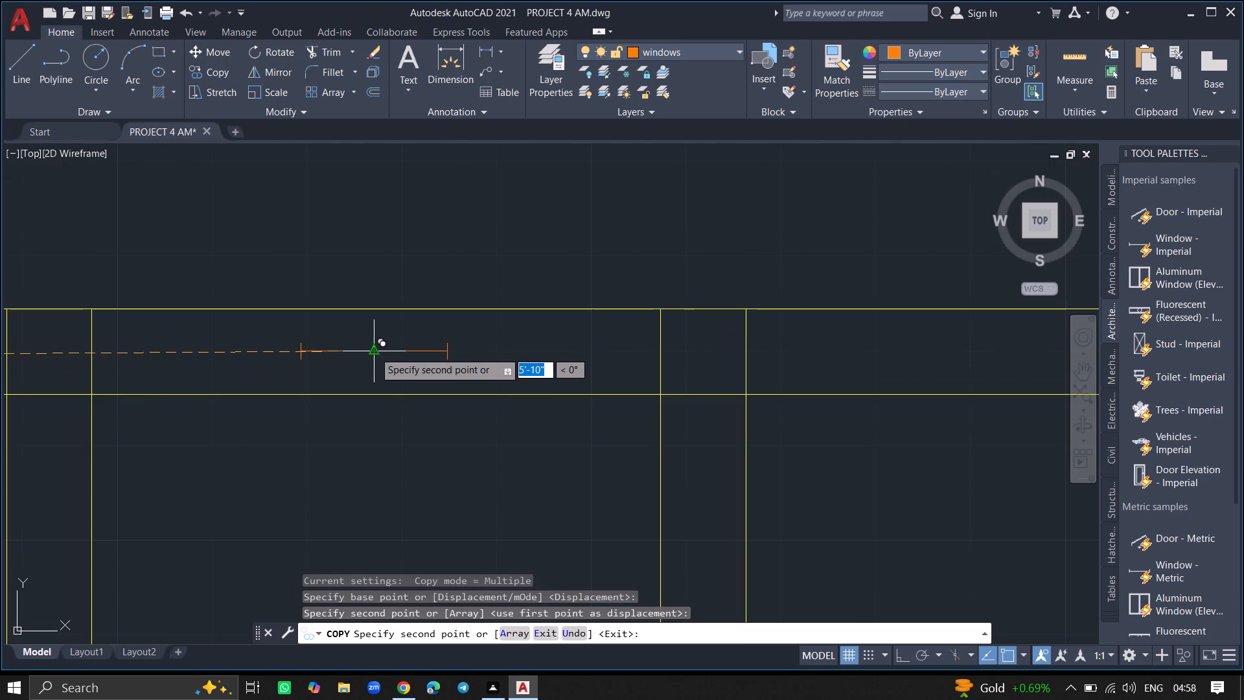
pyautogui.press('Return')
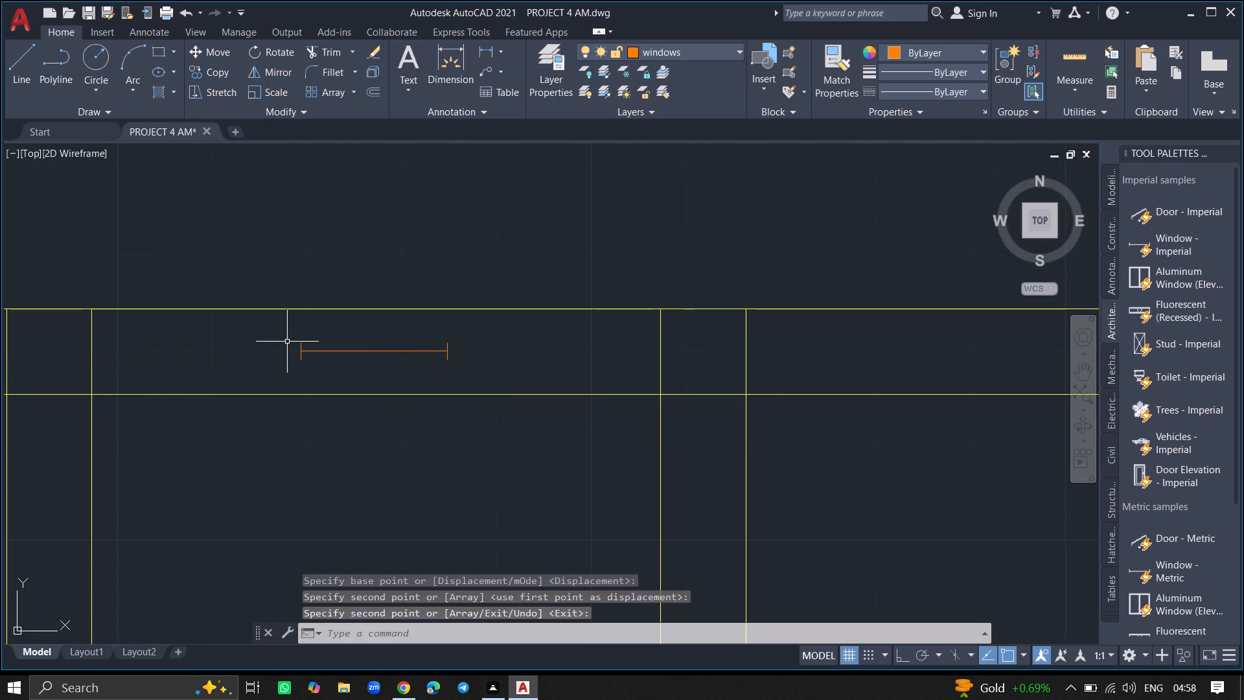
# Draw two vertical 9" lines across the upper wall, one on each side of the copied small window.
pyautogui.press('l')
pyautogui.press('Return')
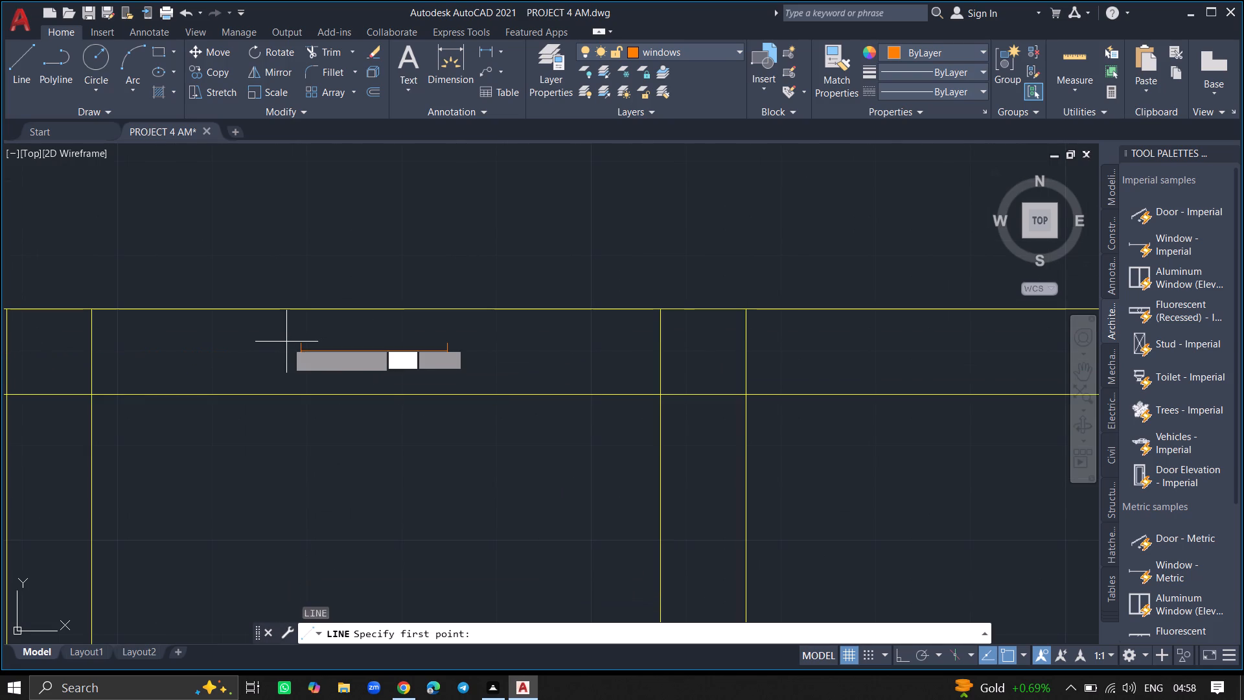
pyautogui.click(286, 308)
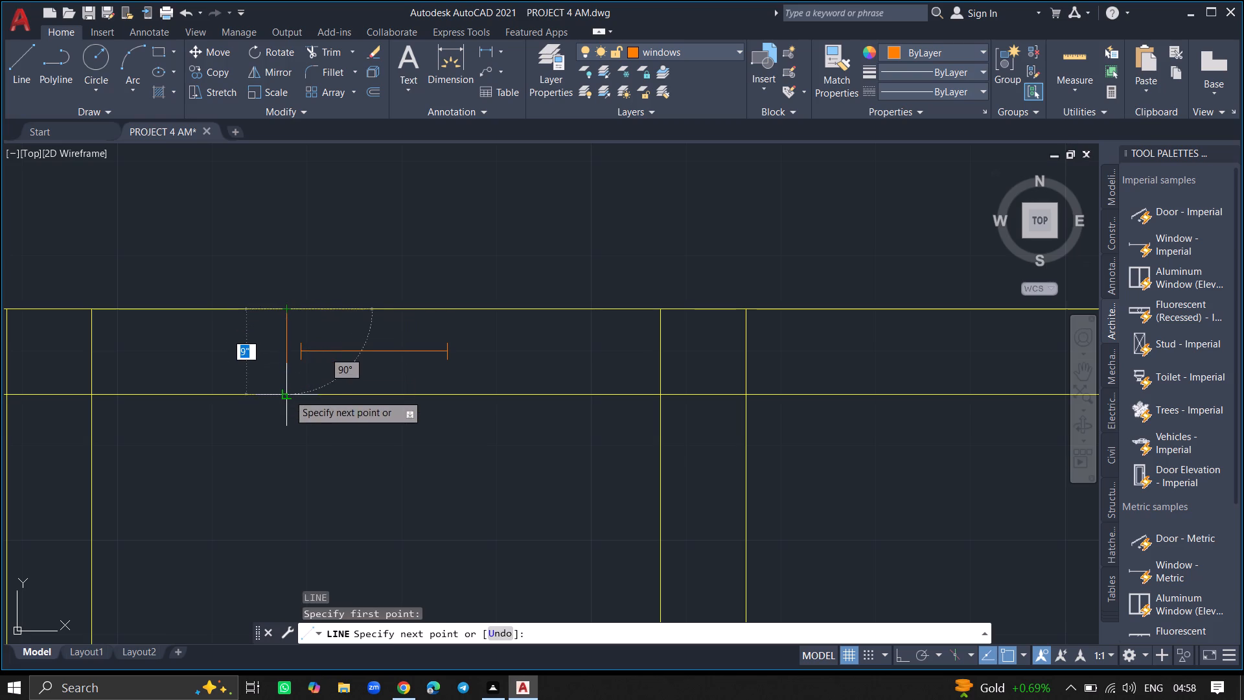
pyautogui.click(290, 398)
pyautogui.press('Return')
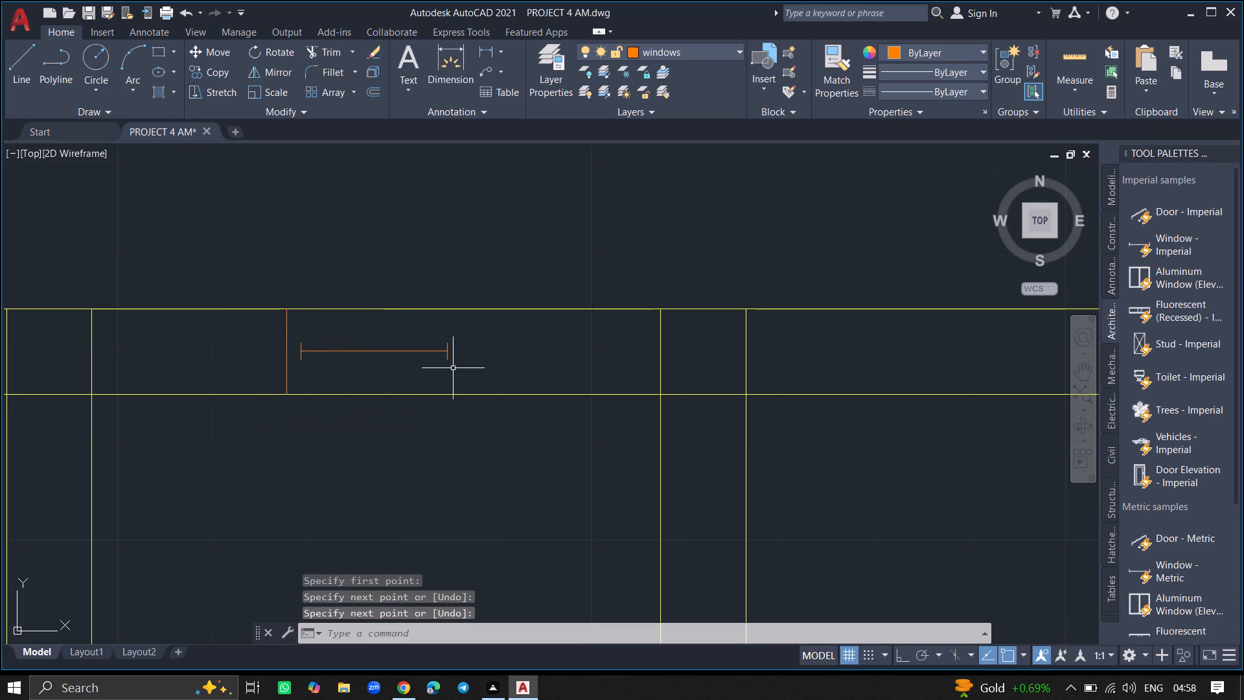
pyautogui.press('l')
pyautogui.press('Return')
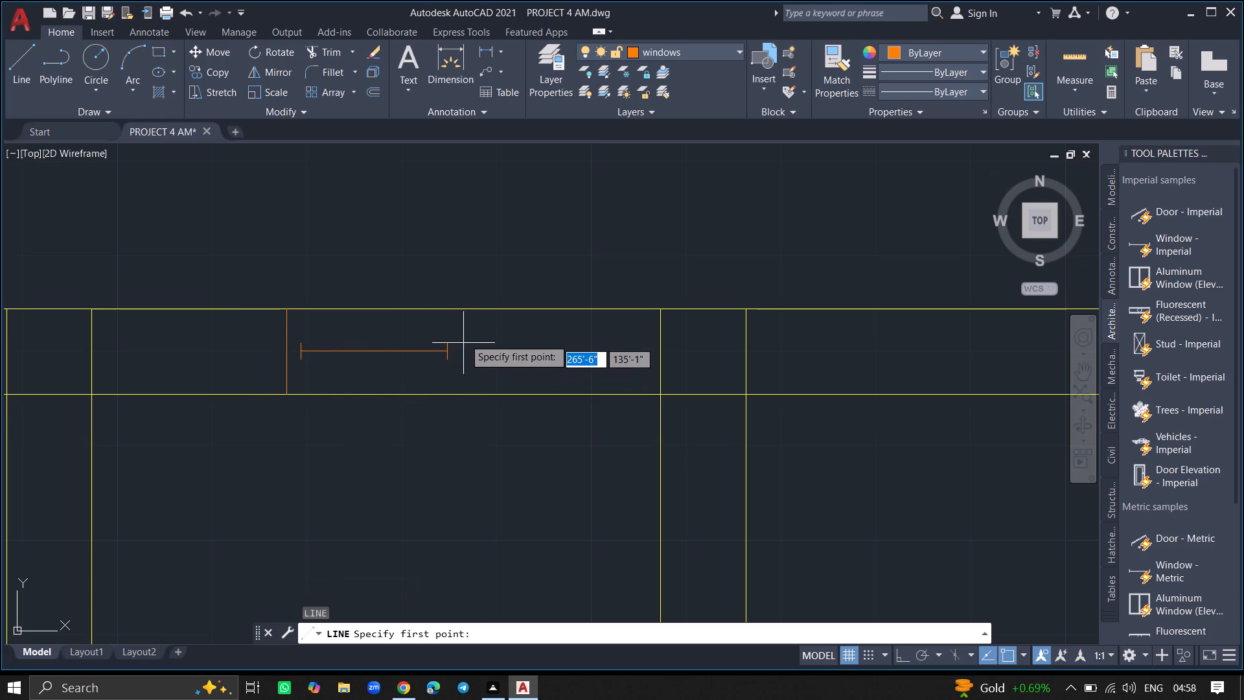
pyautogui.click(465, 308)
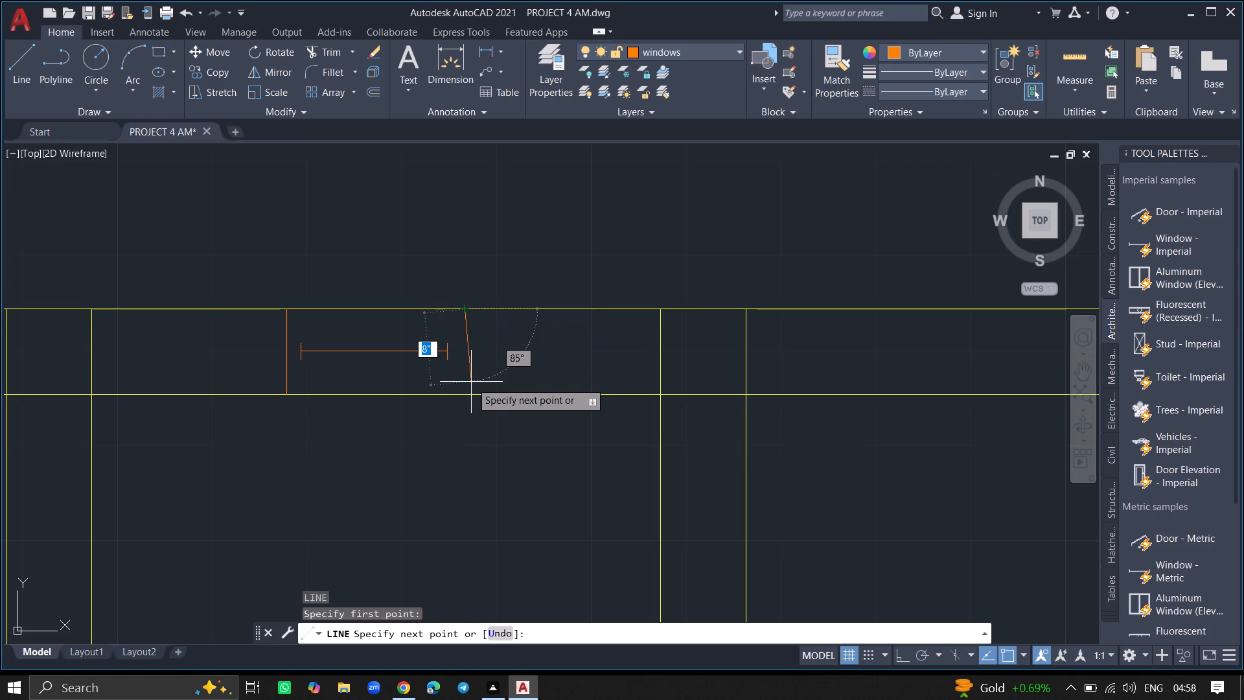
pyautogui.click(465, 395)
pyautogui.press('Return')
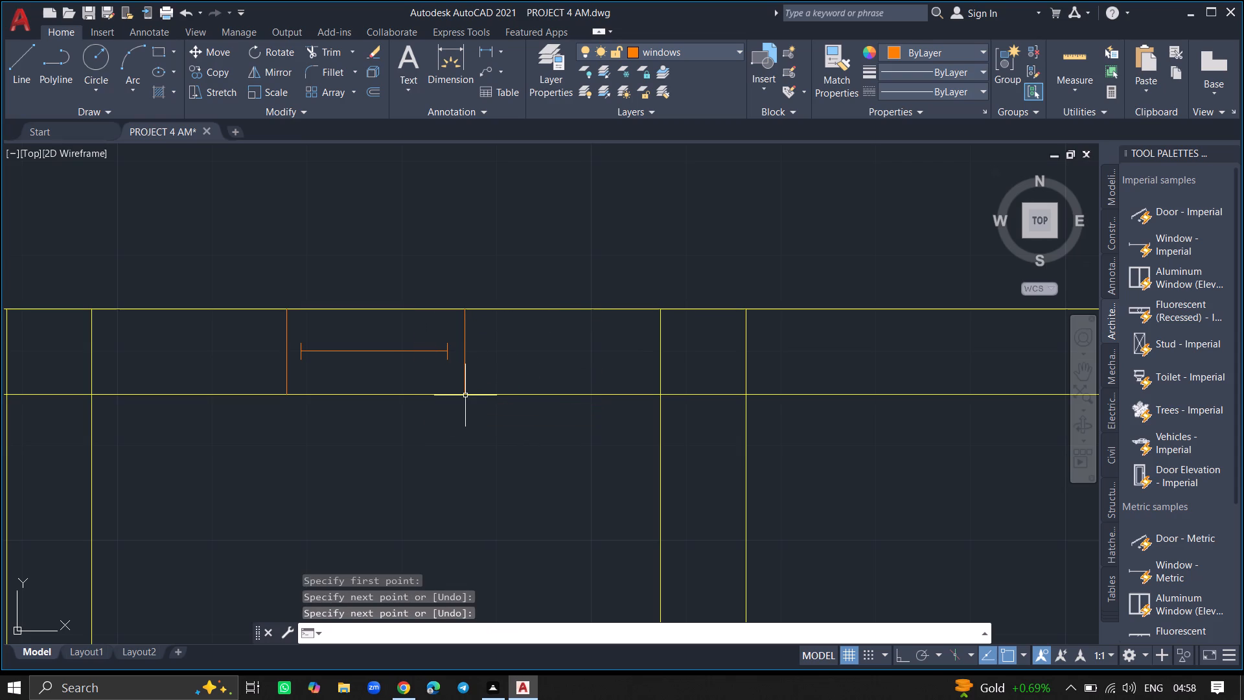
# Copy the wide window from the upper-left room's upper wall down into the open space of that room.
pyautogui.keyDown('ctrl'); pyautogui.scroll(-2, 465, 395); pyautogui.keyUp('ctrl')
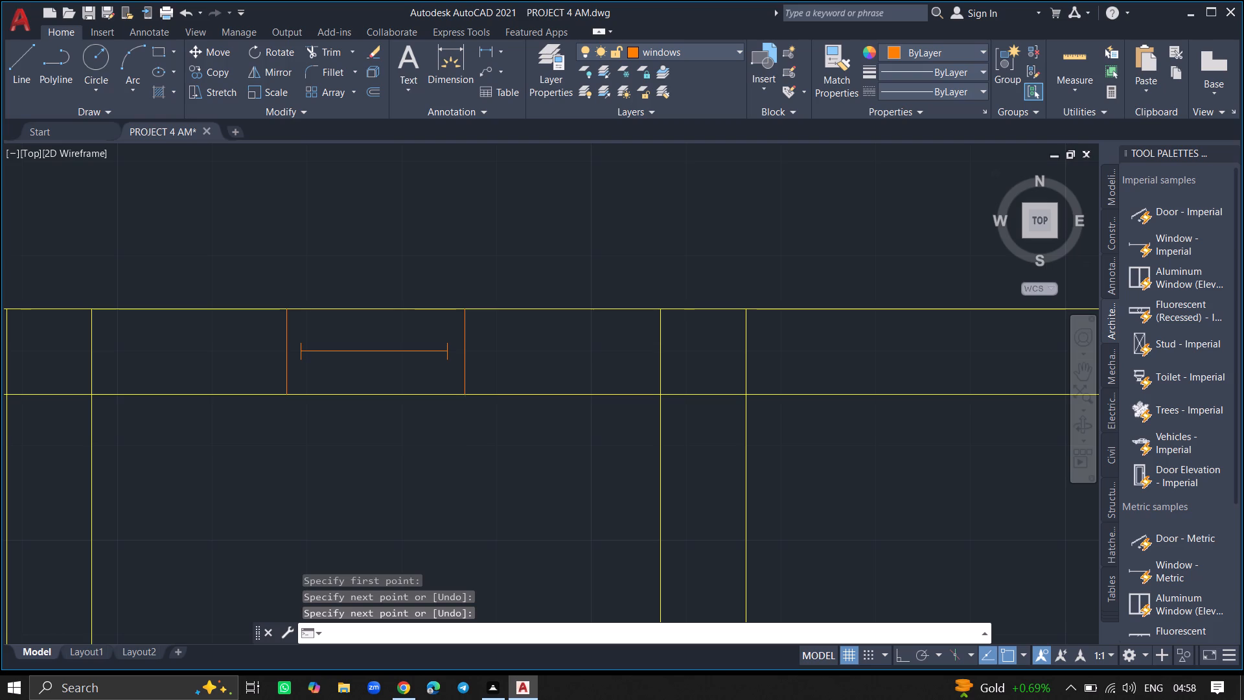
pyautogui.keyDown('ctrl'); pyautogui.scroll(-2, 465, 395); pyautogui.keyUp('ctrl')
pyautogui.keyDown('ctrl'); pyautogui.scroll(-1, 469, 298); pyautogui.keyUp('ctrl')
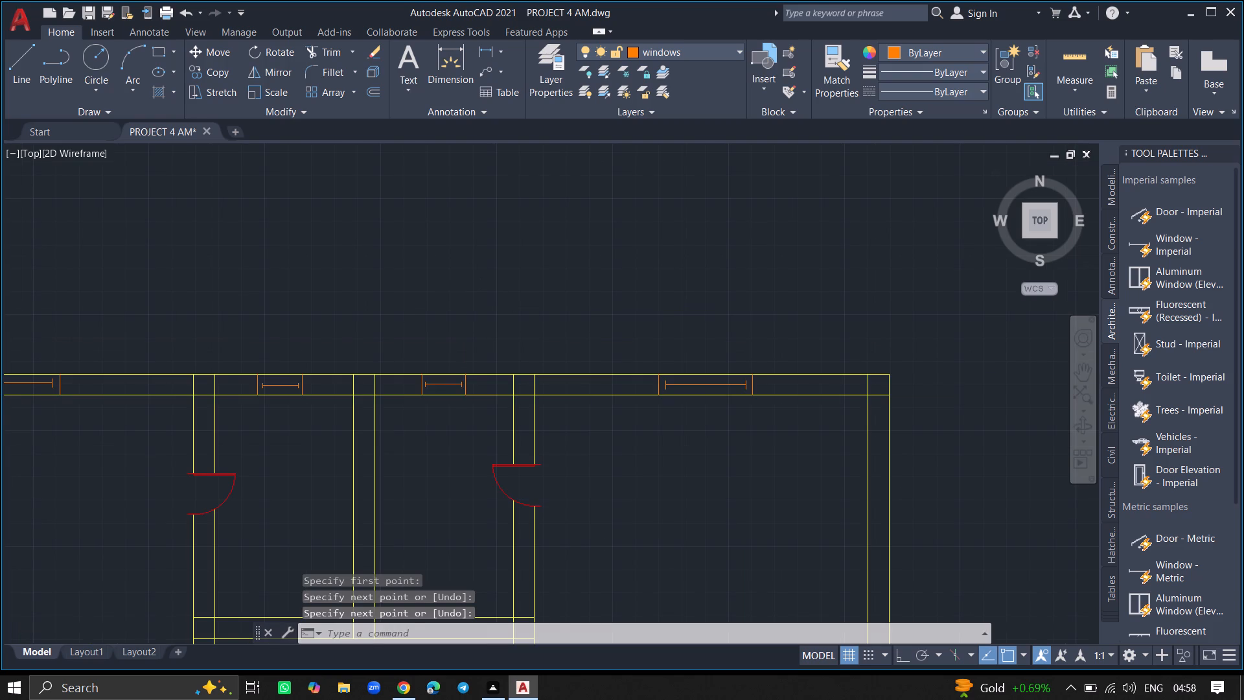
pyautogui.keyDown('ctrl'); pyautogui.scroll(-2, 387, 232); pyautogui.keyUp('ctrl')
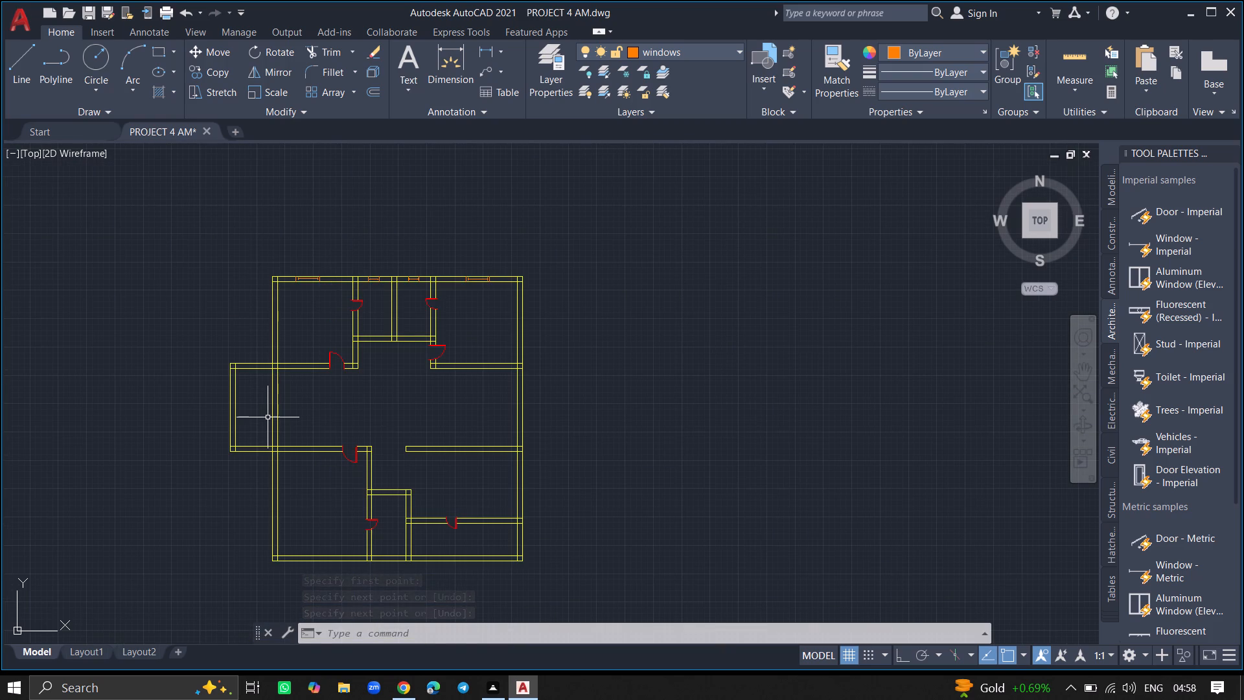
pyautogui.keyDown('ctrl'); pyautogui.scroll(4, 304, 277); pyautogui.keyUp('ctrl')
pyautogui.click(305, 281)
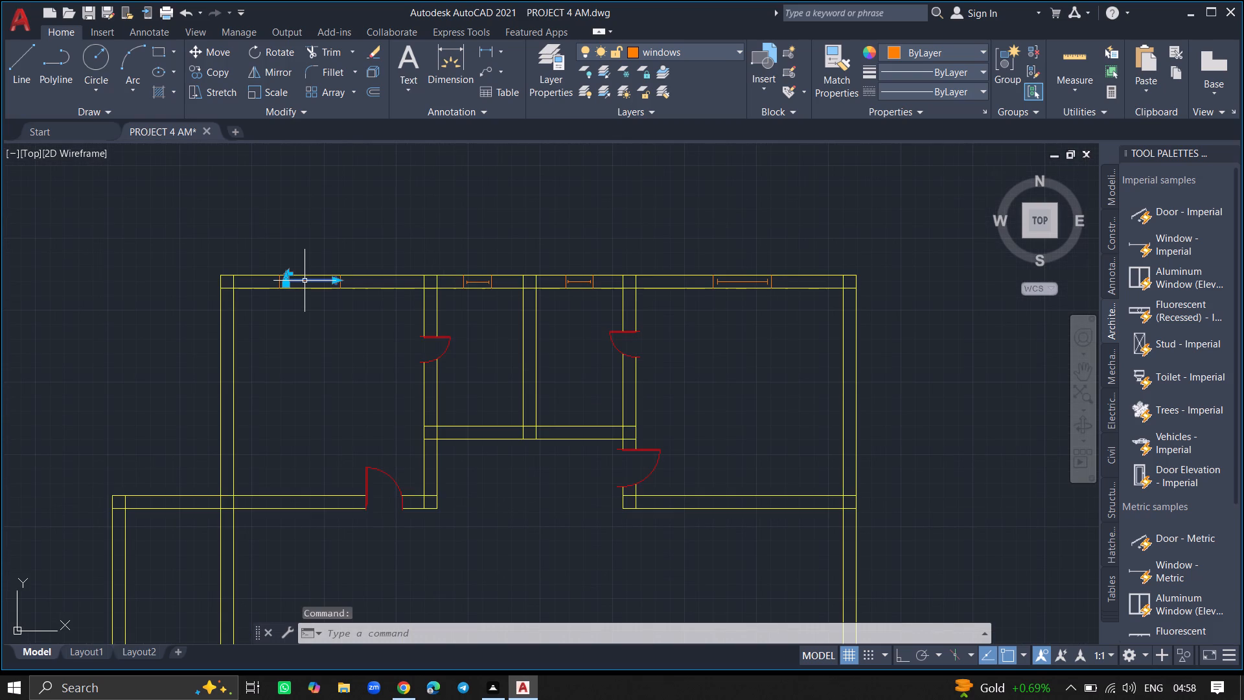
pyautogui.write('COPY')
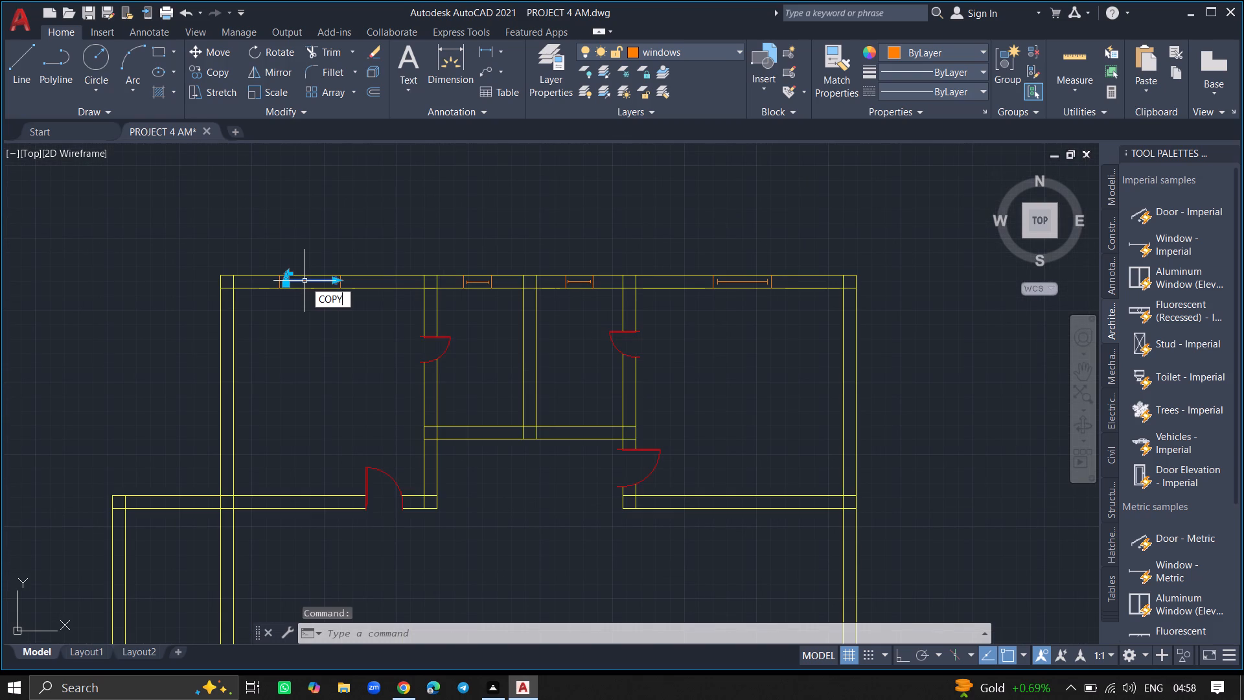
pyautogui.press('Return')
pyautogui.click(305, 281)
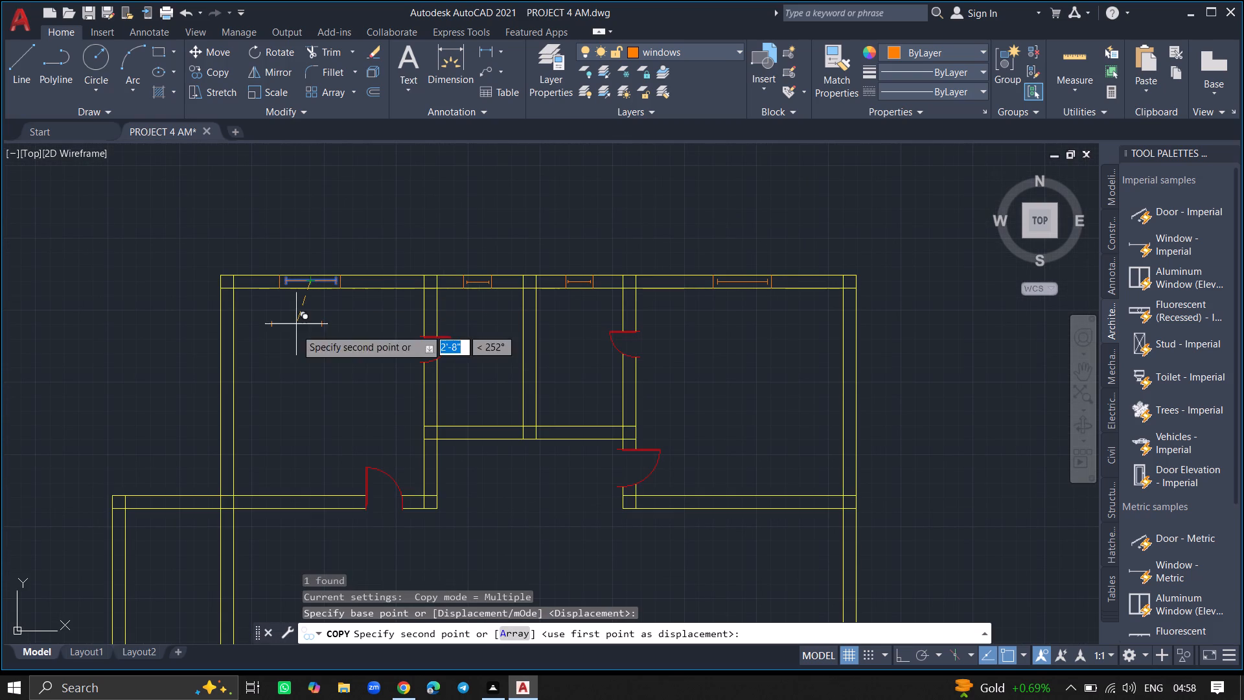
pyautogui.click(288, 374)
pyautogui.press('Return')
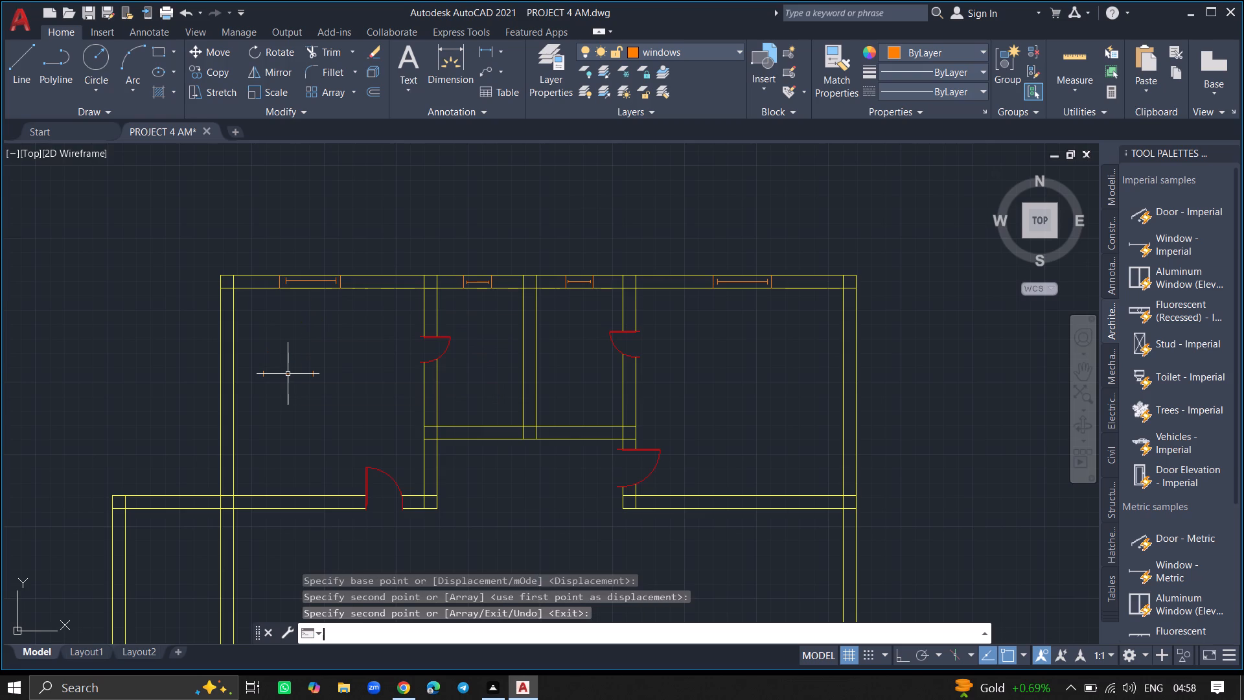
# Rotate the loose wide window in the upper-left room by 90° about its midpoint so it stands vertical.
pyautogui.keyDown('ctrl'); pyautogui.scroll(1, 288, 374); pyautogui.keyUp('ctrl')
pyautogui.click(288, 374)
pyautogui.click(288, 374)
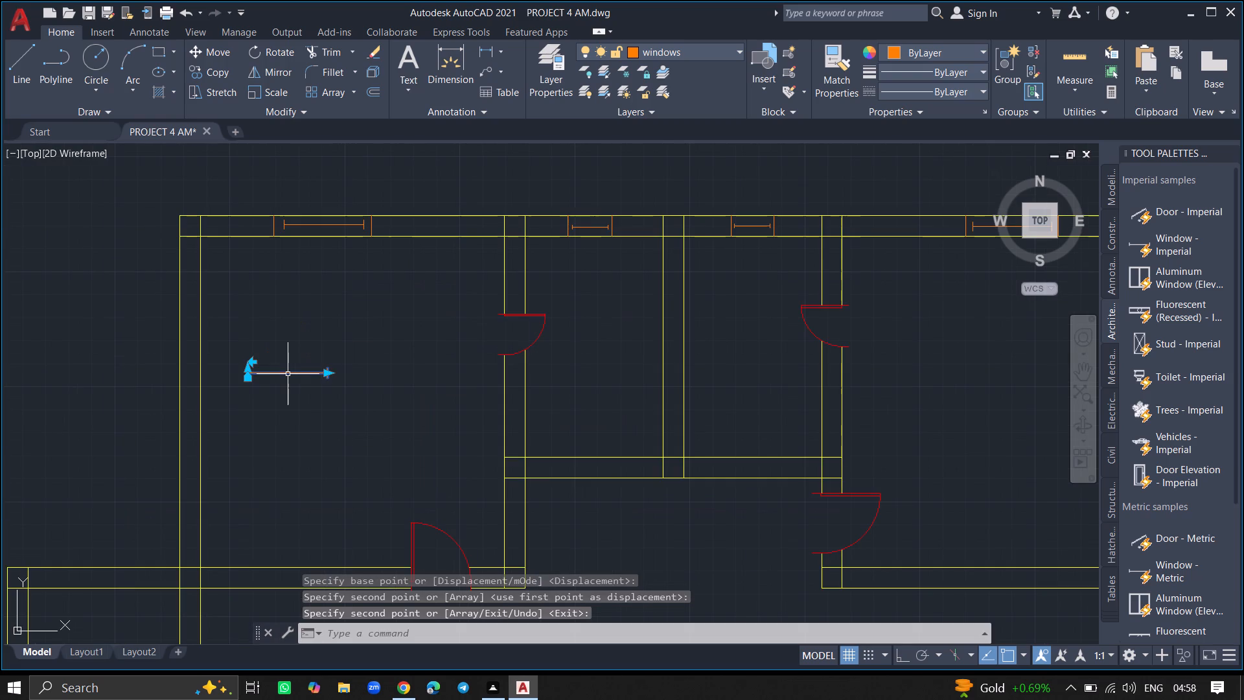
pyautogui.write('RO')
pyautogui.press('Return')
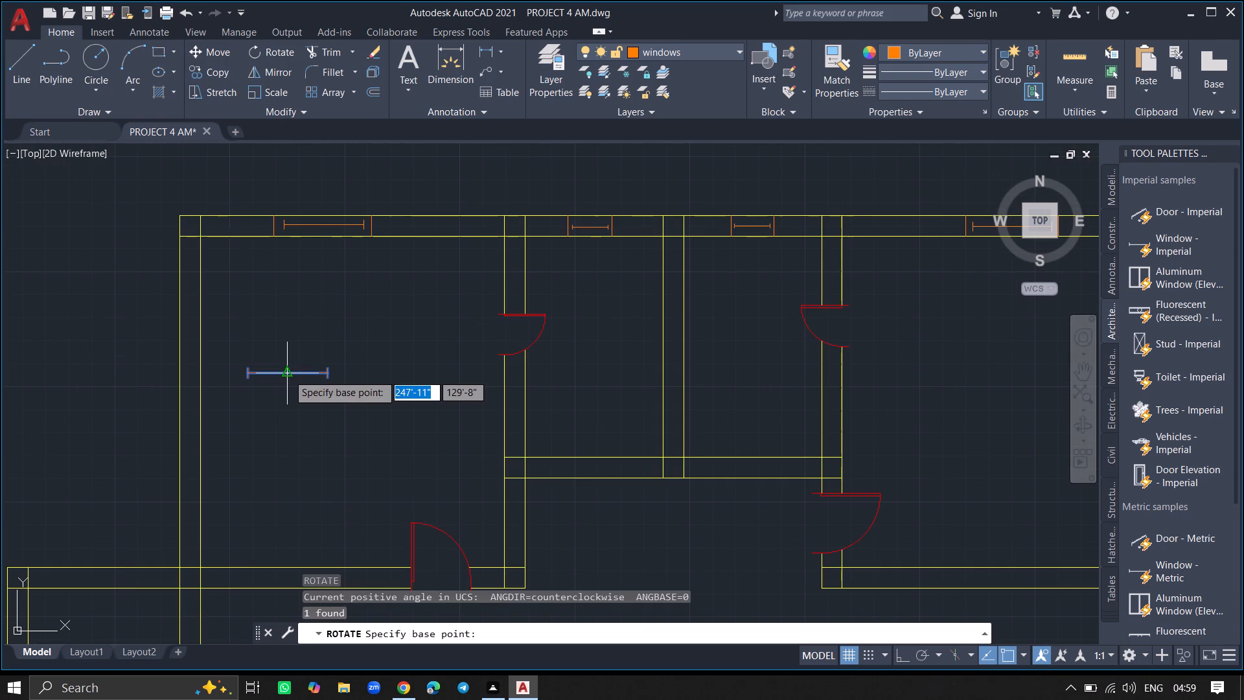
pyautogui.click(288, 374)
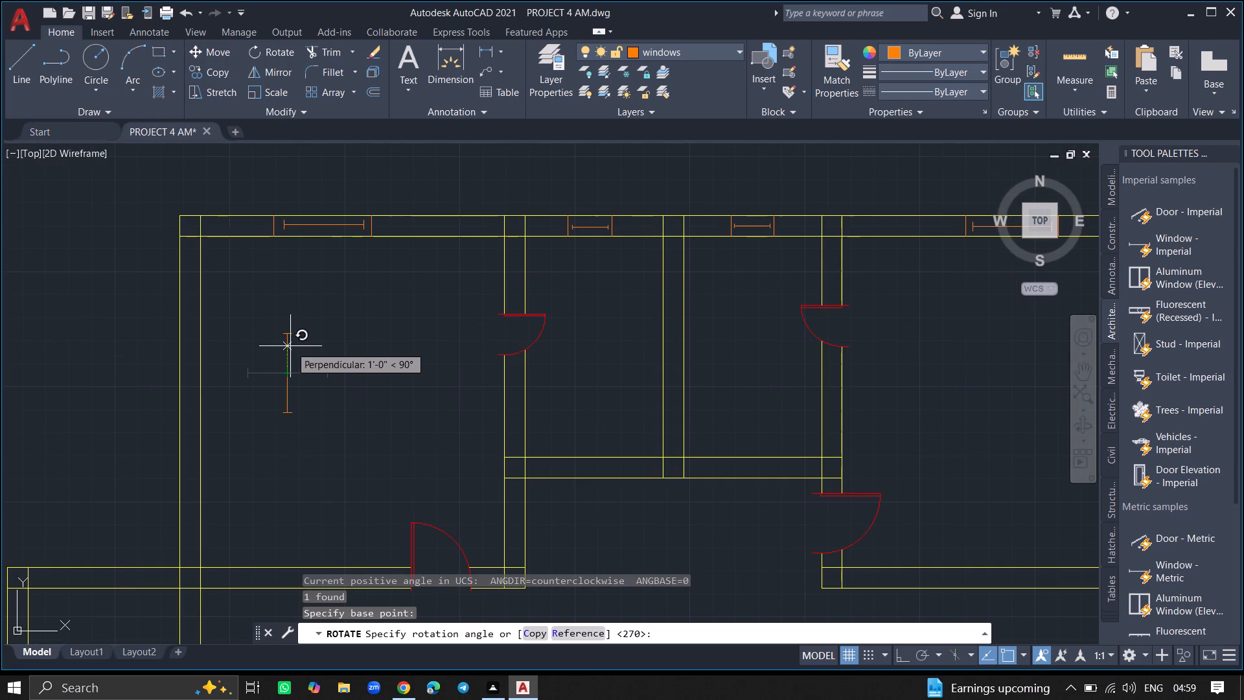
pyautogui.click(290, 346)
# Move the vertical window down into the vertical wall between the left extension and the central room, centred in the wall thickness.
pyautogui.click(287, 349)
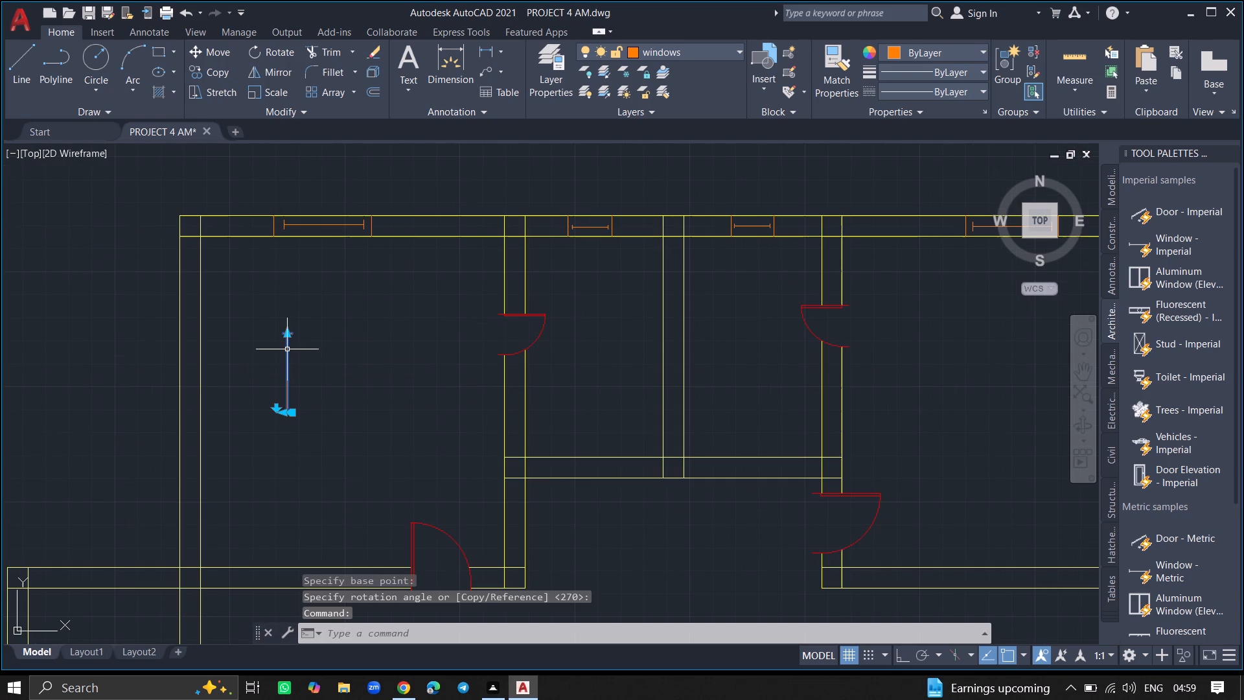
pyautogui.write('MOVE')
pyautogui.press('Return')
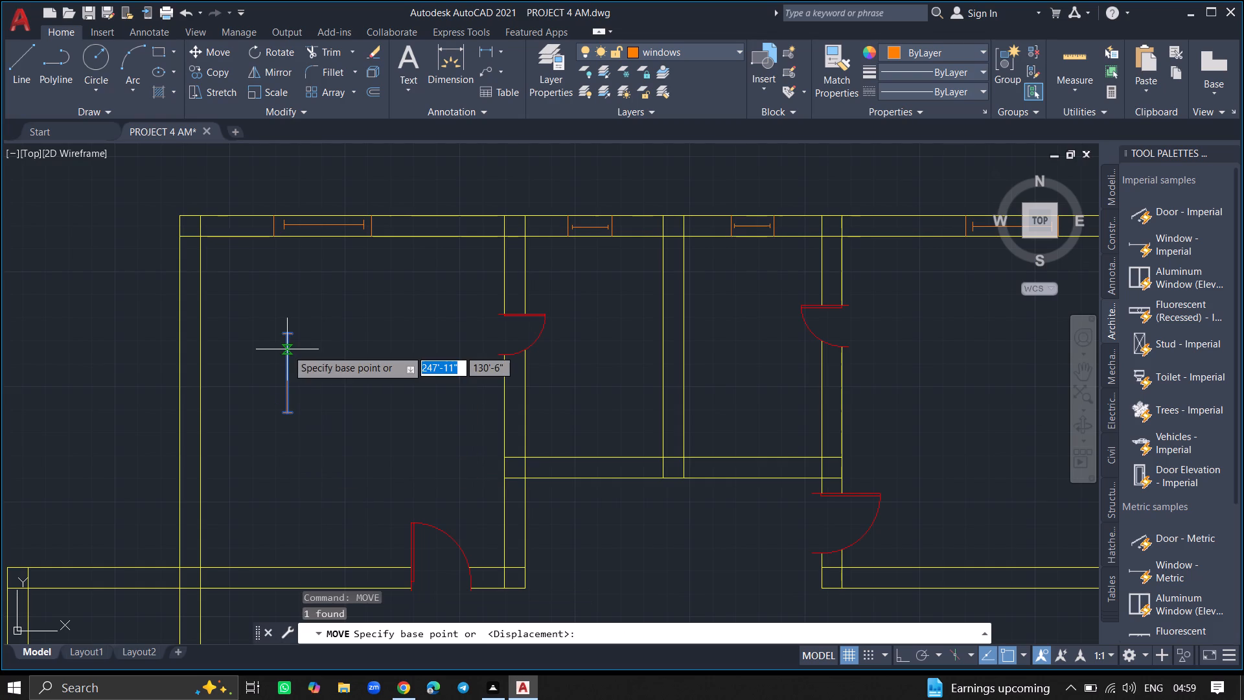
pyautogui.click(287, 349)
pyautogui.keyDown('ctrl'); pyautogui.scroll(-2, 227, 367); pyautogui.keyUp('ctrl')
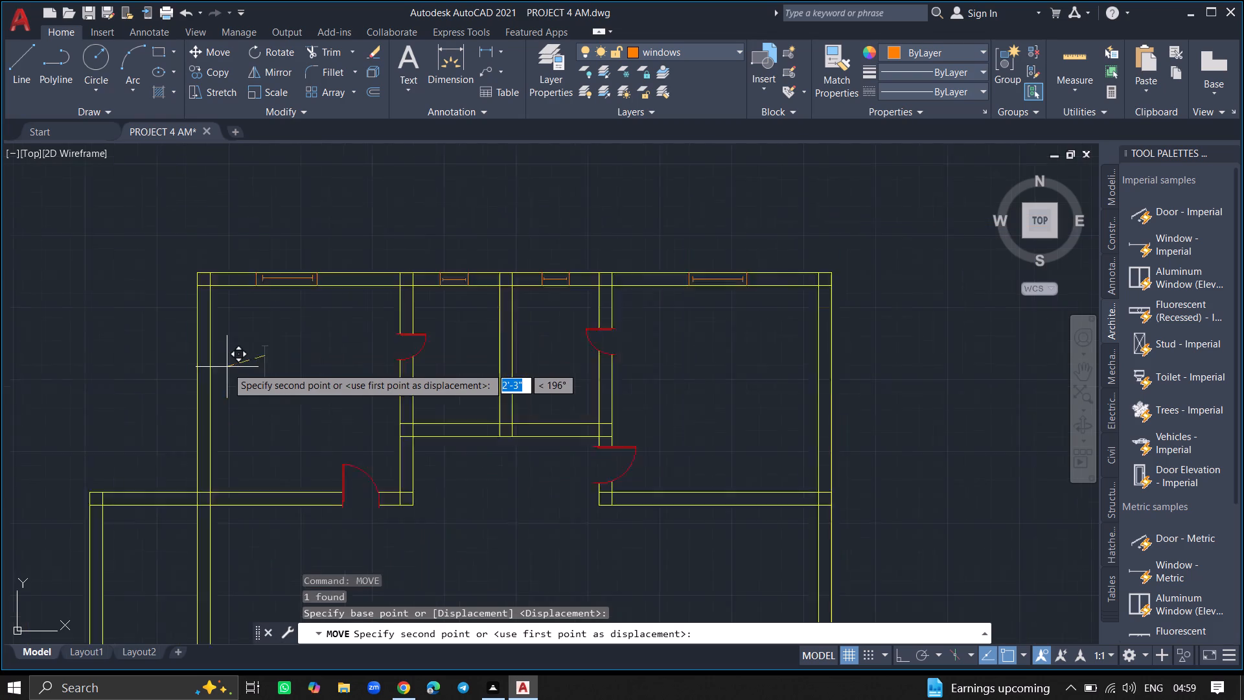
pyautogui.keyDown('ctrl'); pyautogui.scroll(-2, 227, 367); pyautogui.keyUp('ctrl')
pyautogui.keyDown('ctrl'); pyautogui.scroll(6, 217, 435); pyautogui.keyUp('ctrl')
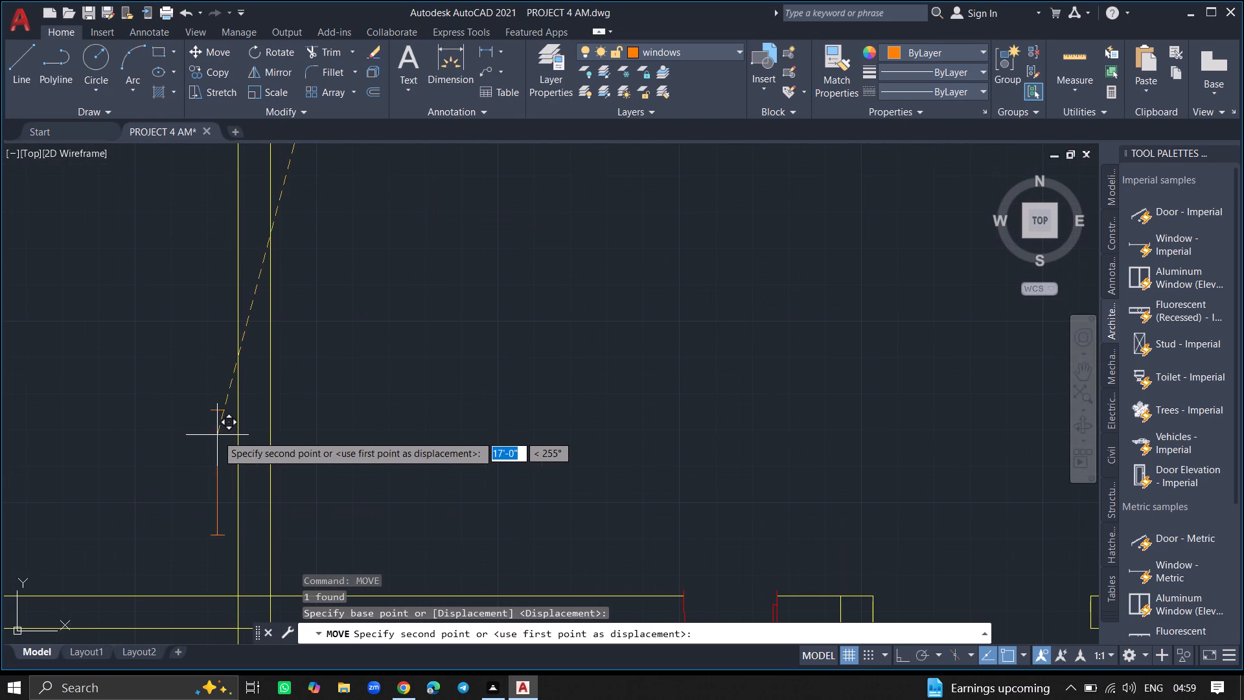
pyautogui.keyDown('ctrl'); pyautogui.scroll(-1, 249, 419); pyautogui.keyUp('ctrl')
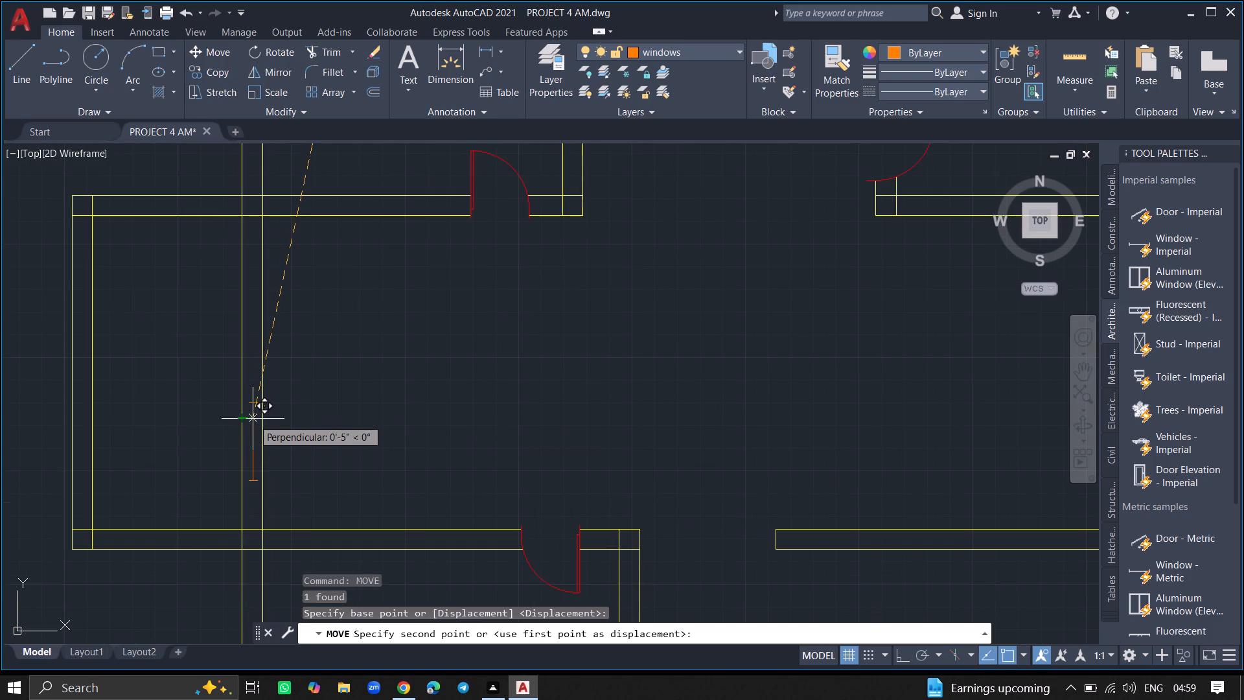
pyautogui.click(252, 419)
# Copy the vertical window about 5'-9" upward within the same wall, near the extension's upper wall.
pyautogui.click(252, 419)
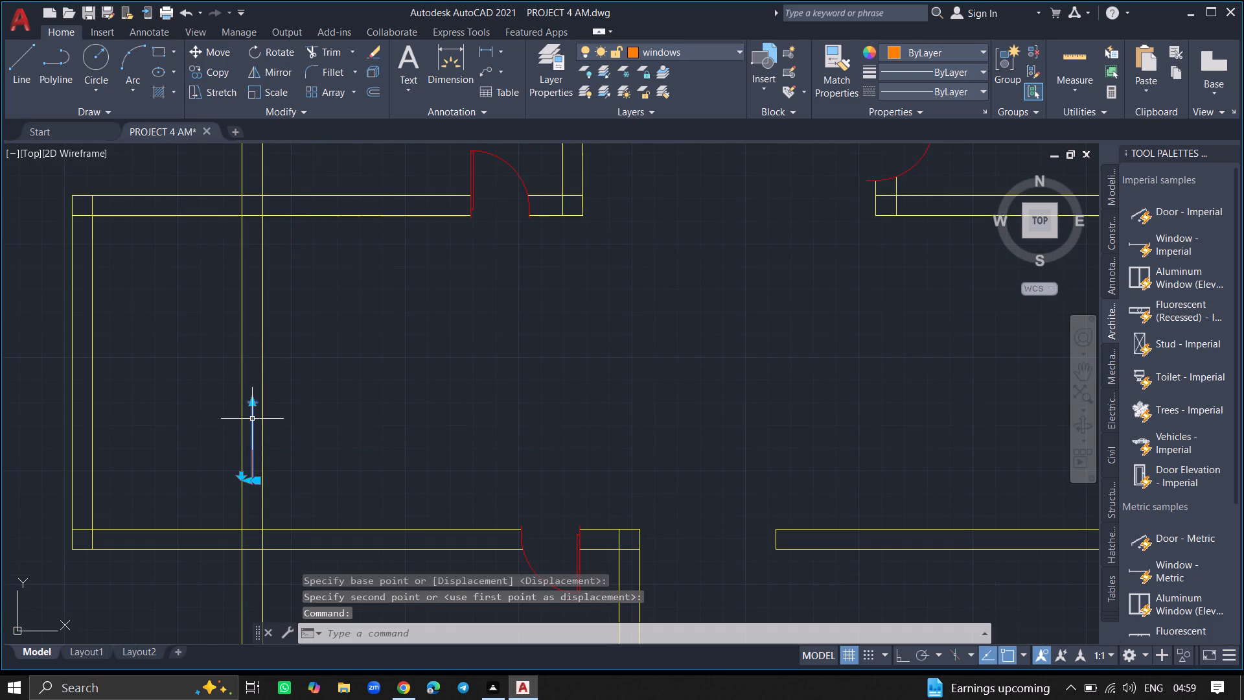
pyautogui.write('COPY')
pyautogui.press('Return')
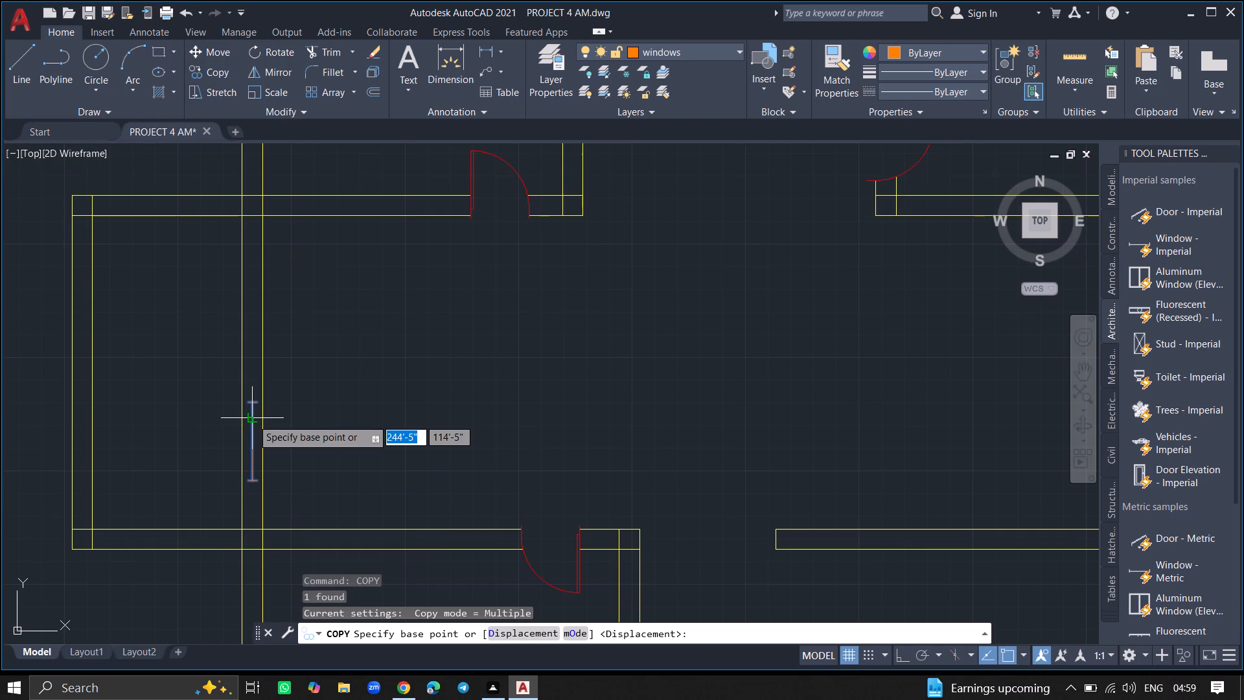
pyautogui.click(252, 419)
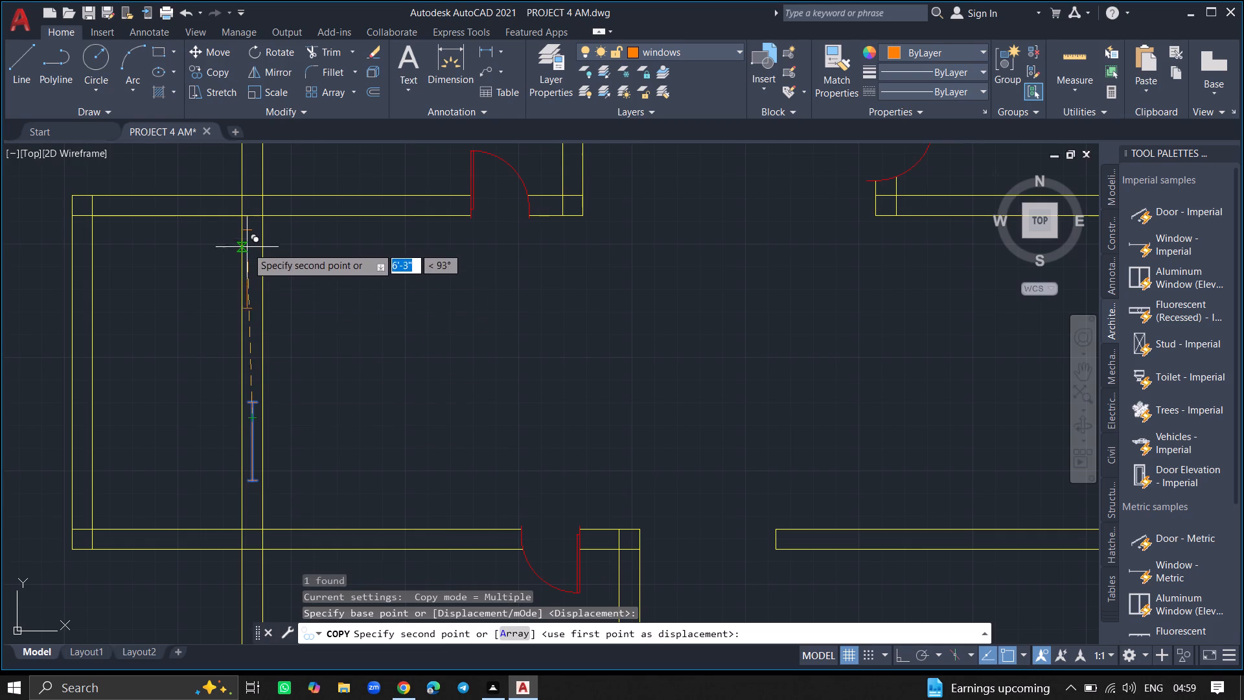
pyautogui.keyDown('ctrl'); pyautogui.scroll(4, 249, 262); pyautogui.keyUp('ctrl')
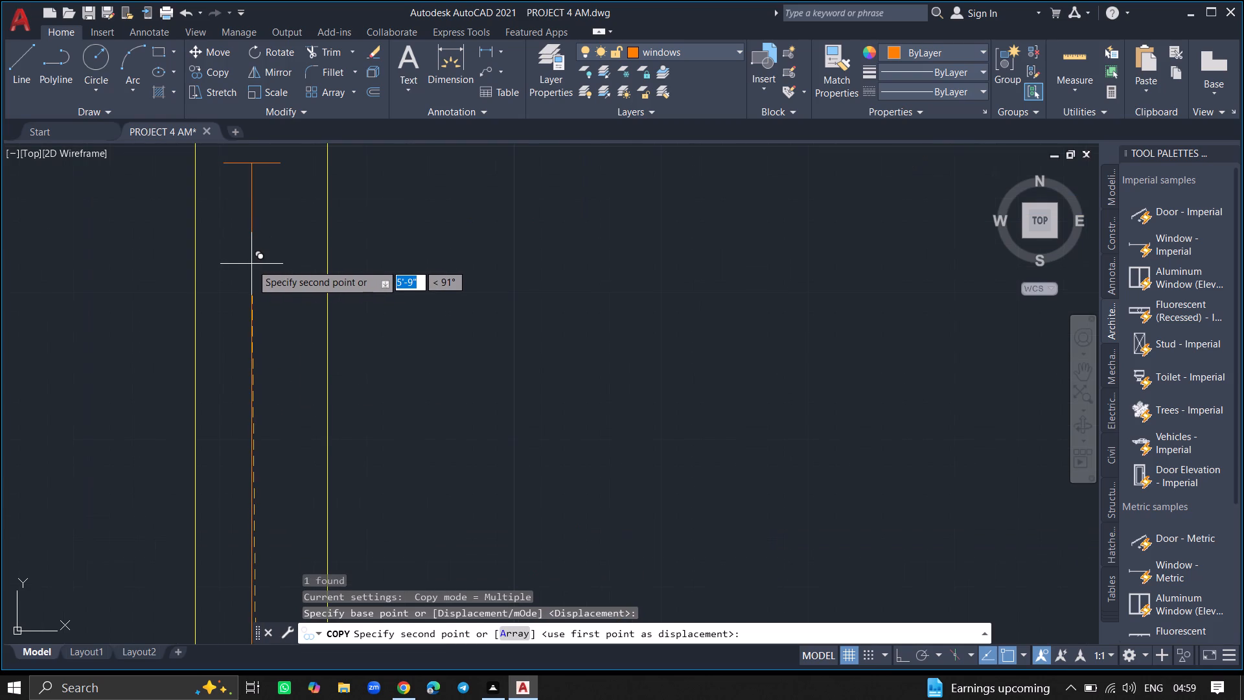
pyautogui.click(257, 264)
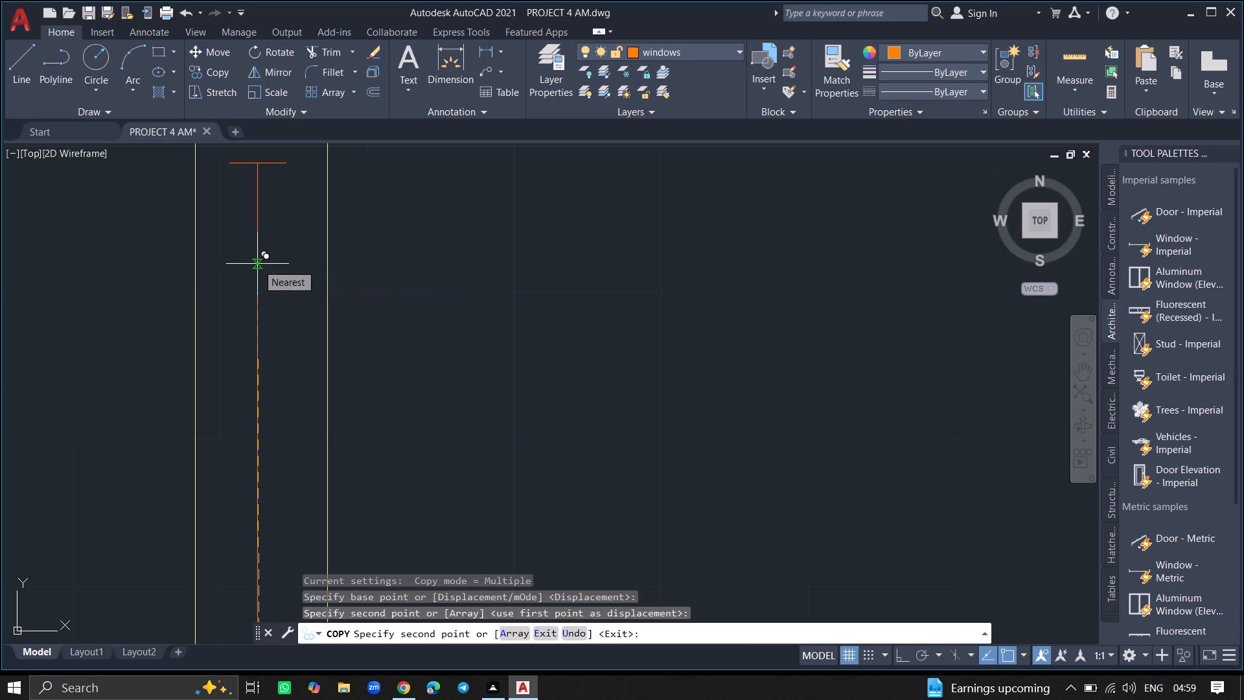
pyautogui.press('Return')
# Copy the lower vertical window about 18'-6" down into the lower-left room, just above its bottom wall.
pyautogui.keyDown('ctrl'); pyautogui.scroll(-8, 388, 313); pyautogui.keyUp('ctrl')
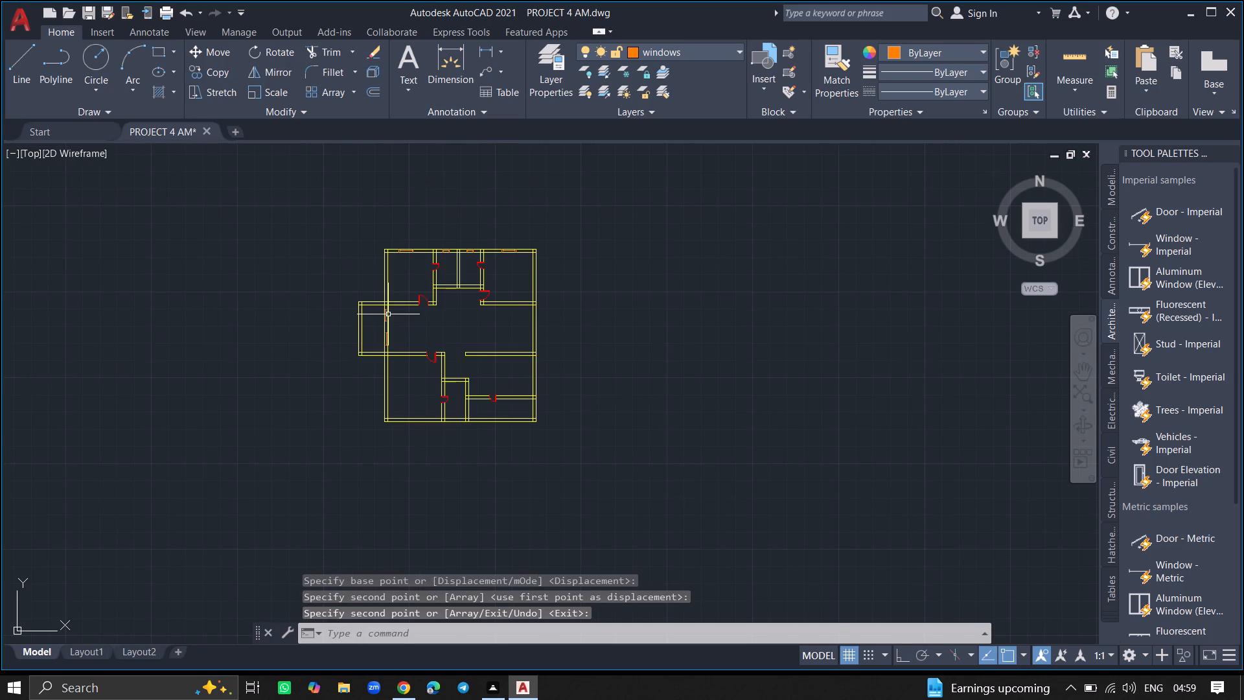
pyautogui.keyDown('ctrl'); pyautogui.scroll(3, 393, 336); pyautogui.keyUp('ctrl')
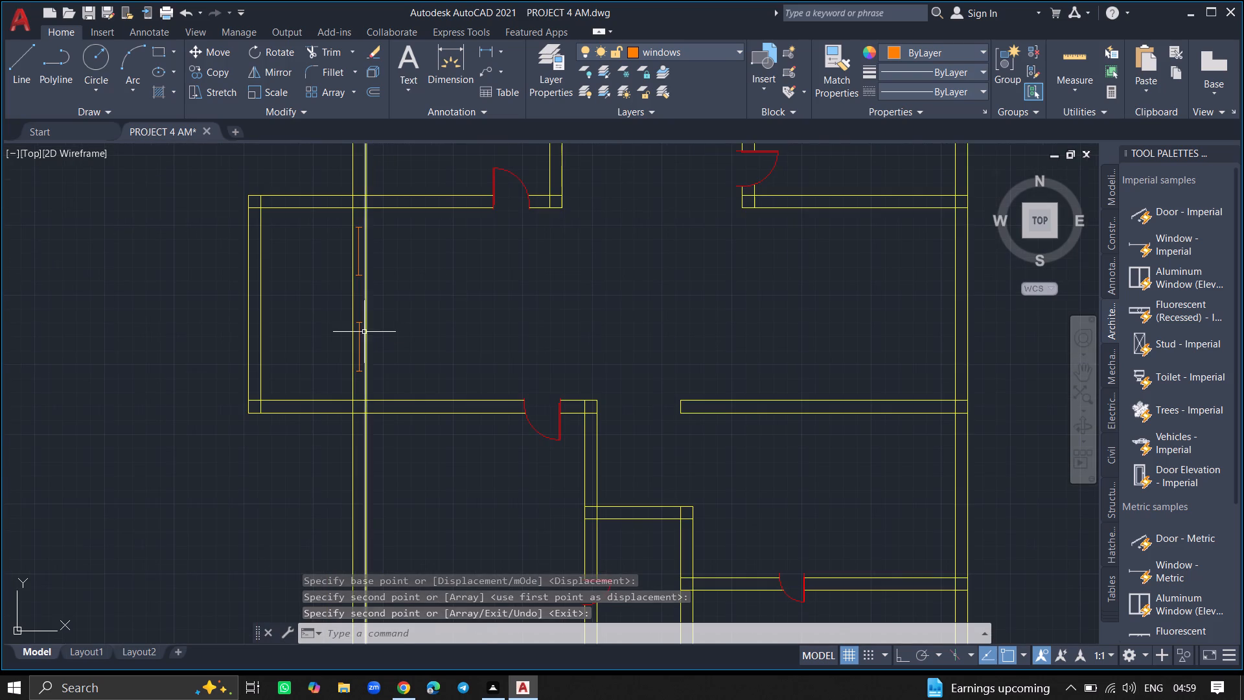
pyautogui.click(358, 332)
pyautogui.write('COPY')
pyautogui.press('Return')
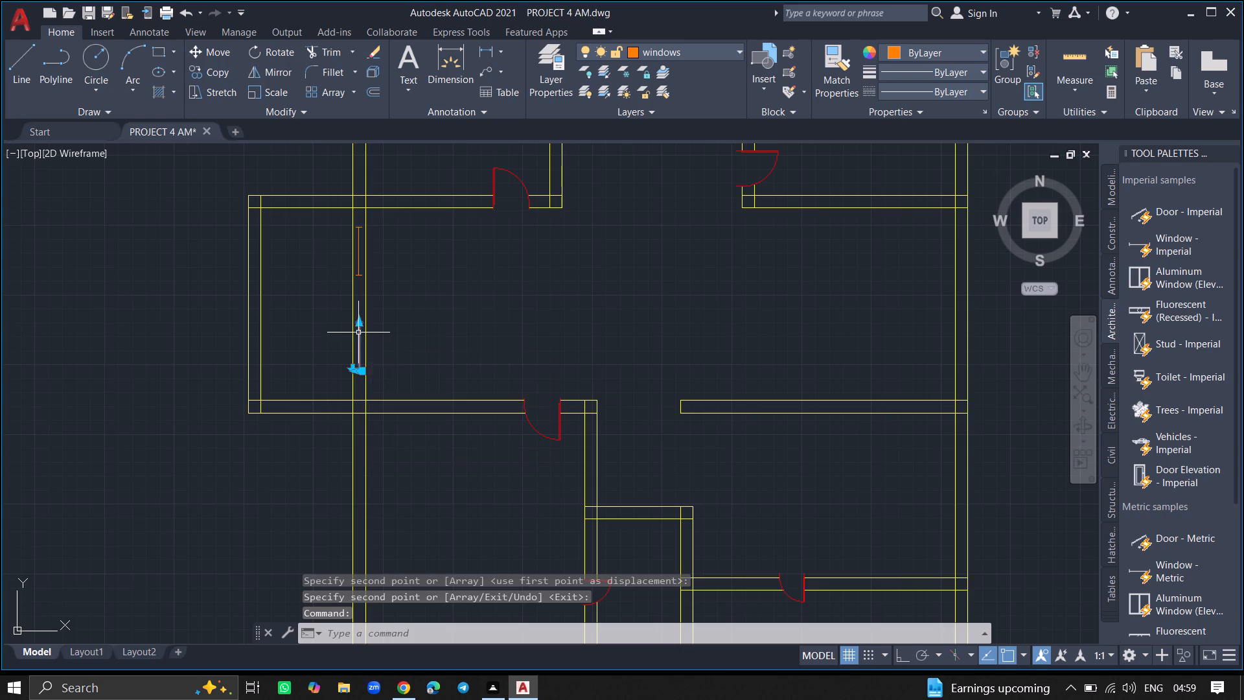
pyautogui.click(358, 332)
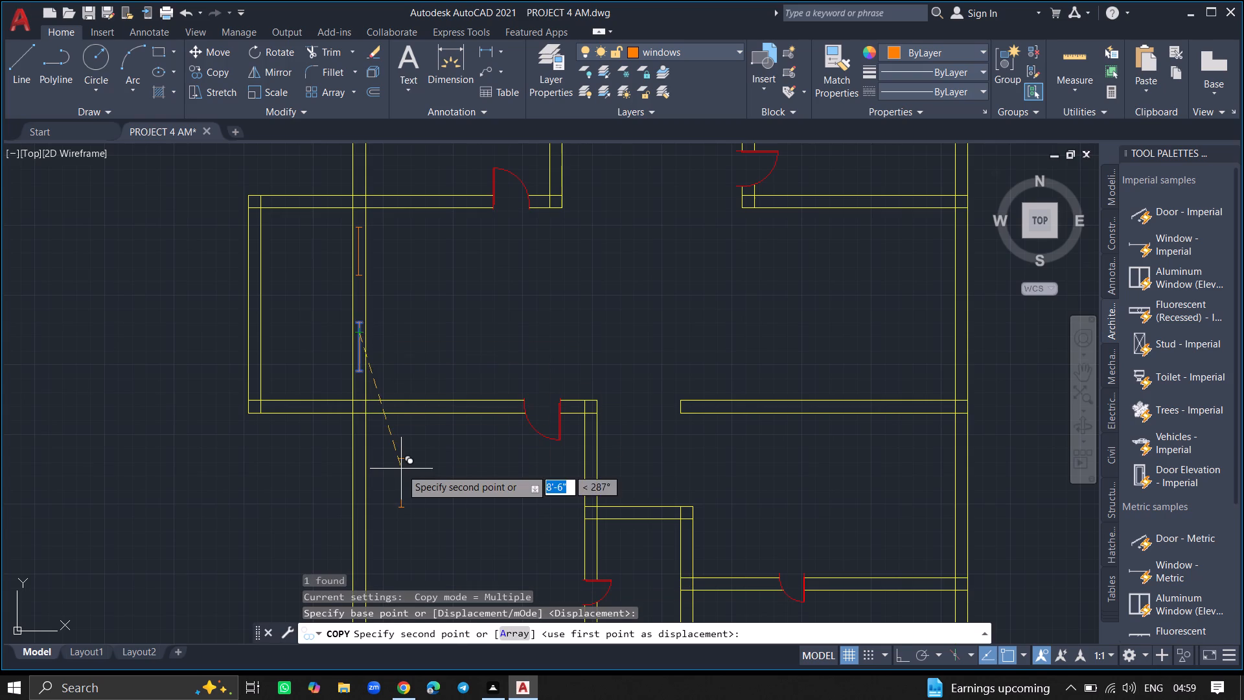
pyautogui.keyDown('ctrl'); pyautogui.scroll(-2, 401, 469); pyautogui.keyUp('ctrl')
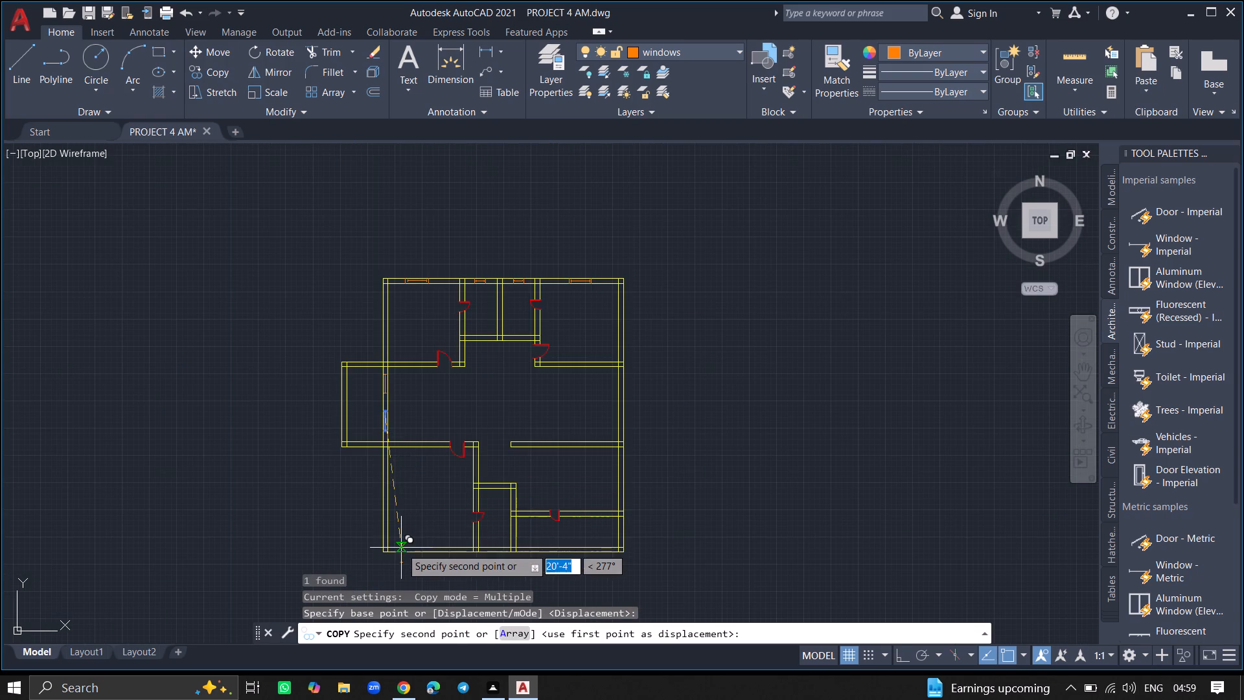
pyautogui.keyDown('ctrl'); pyautogui.scroll(6, 401, 548); pyautogui.keyUp('ctrl')
pyautogui.click(399, 354)
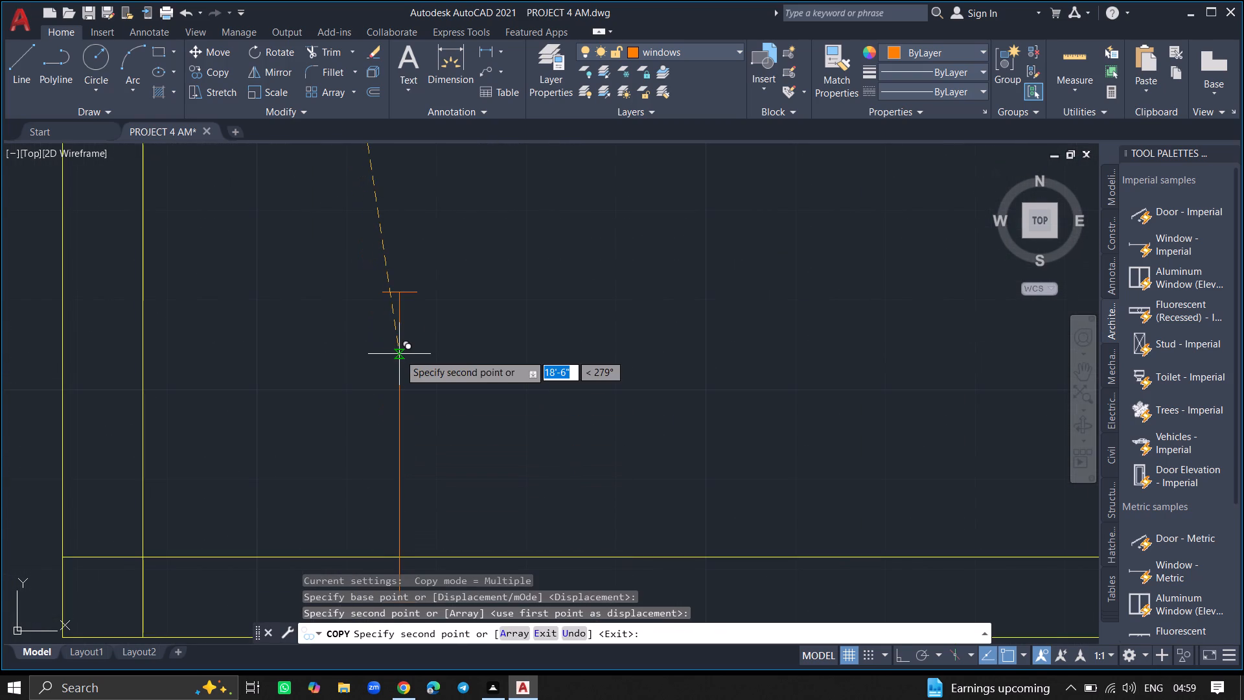
pyautogui.press('Return')
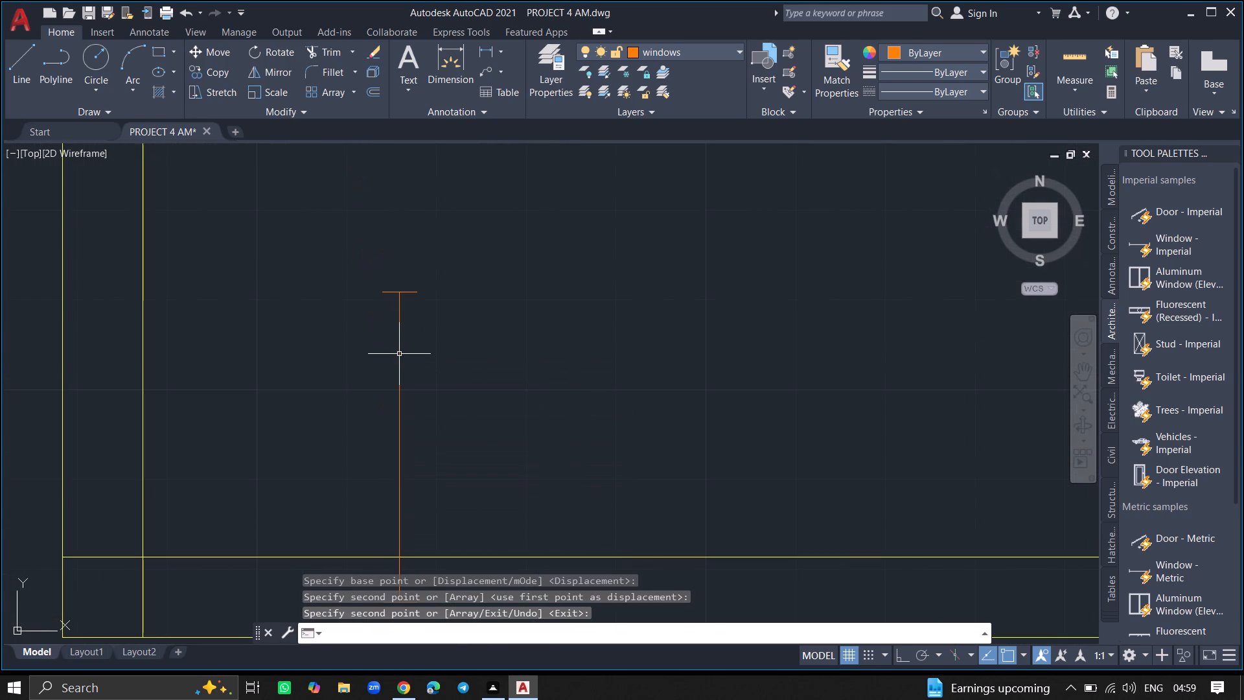
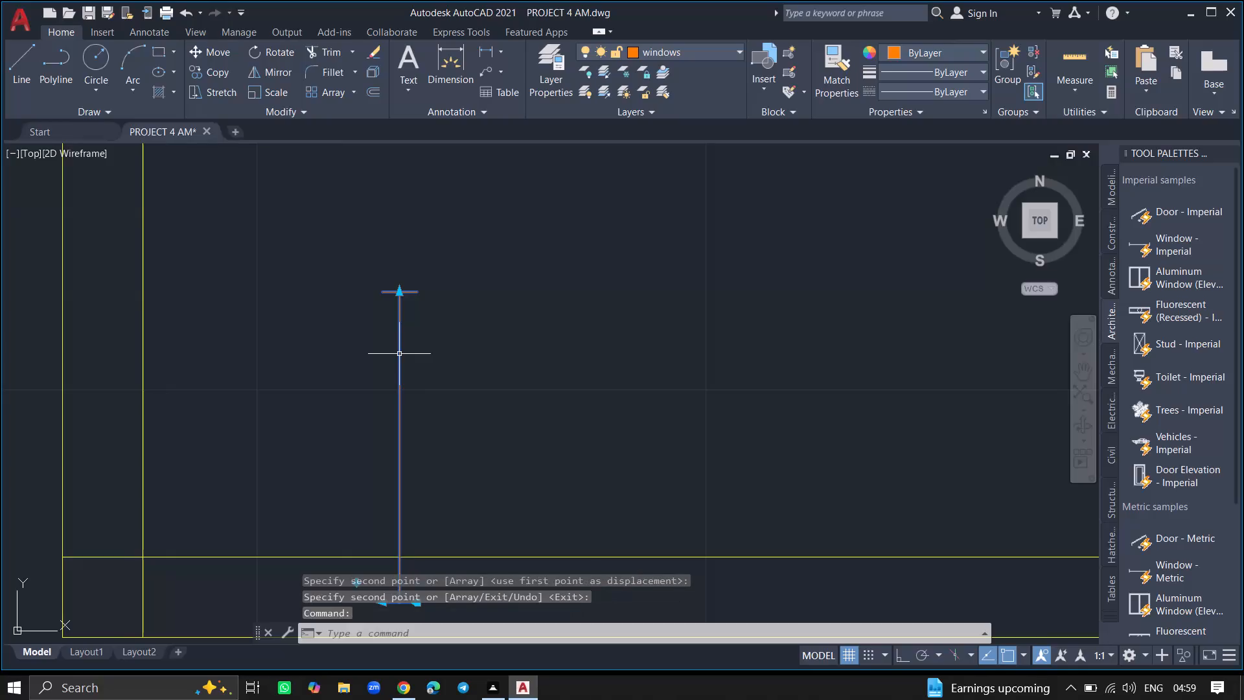
# Rotate the selected vertical window to horizontal about its upper end, with Ortho on.
pyautogui.write('ROTAT')
pyautogui.press('Return')
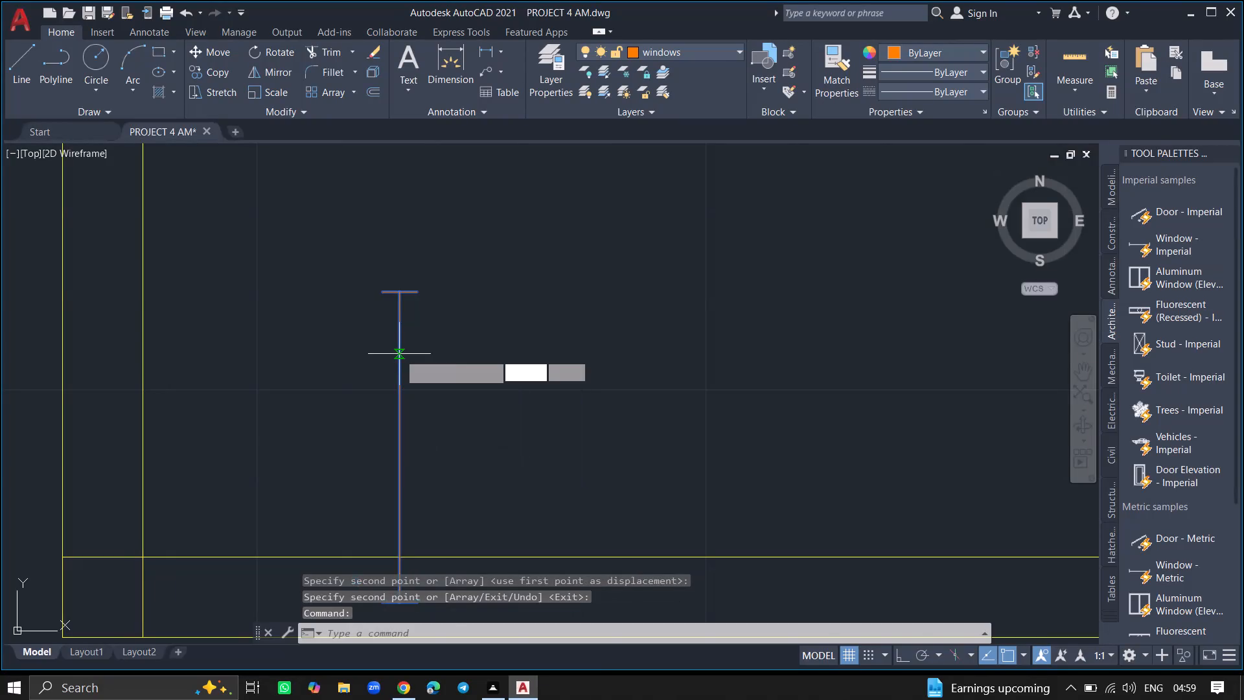
pyautogui.click(397, 292)
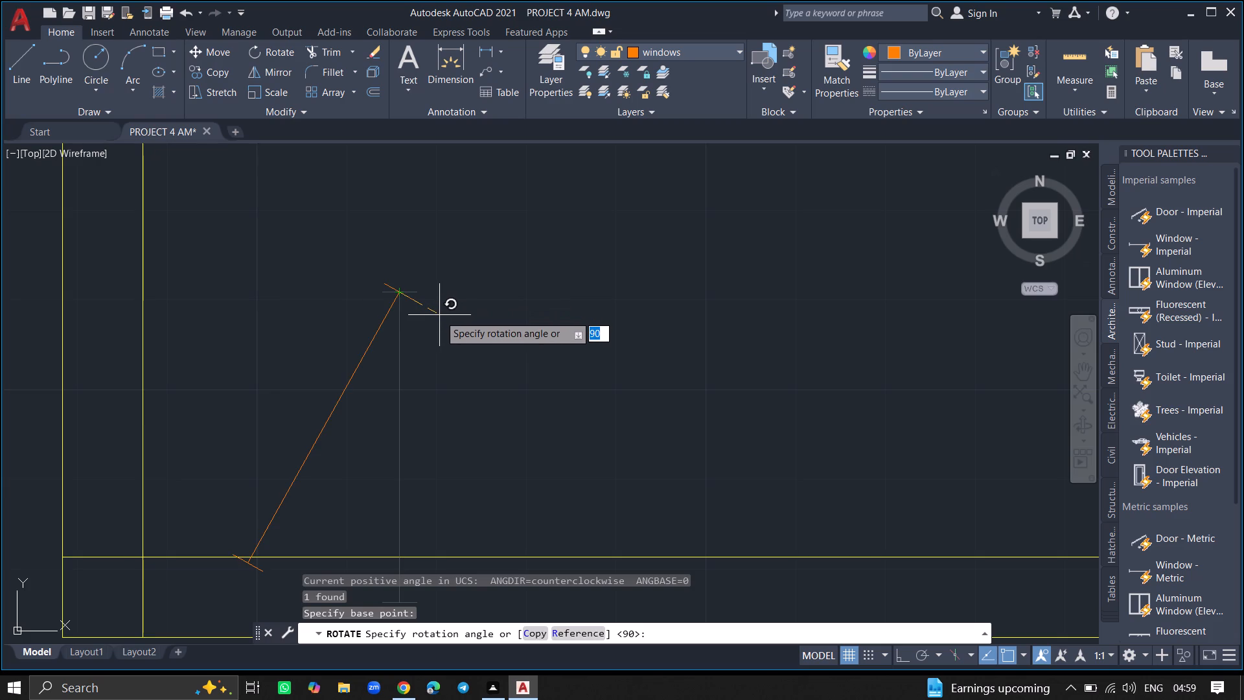
pyautogui.press('F8')
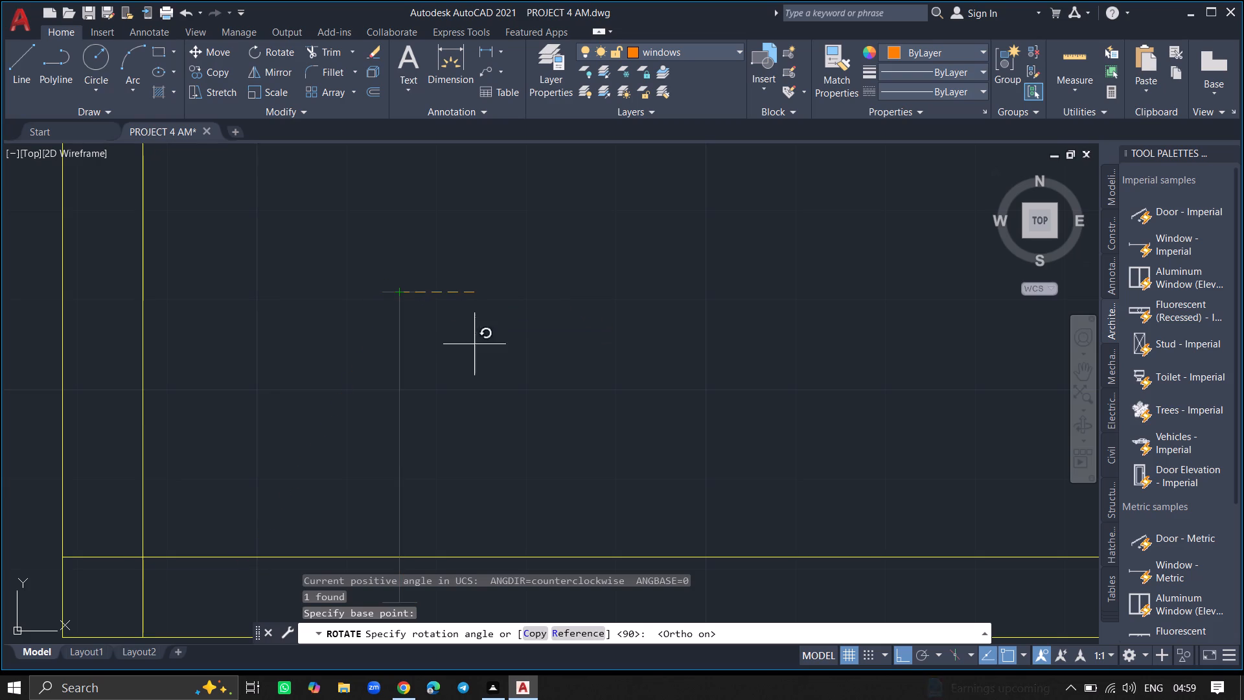
pyautogui.click(486, 387)
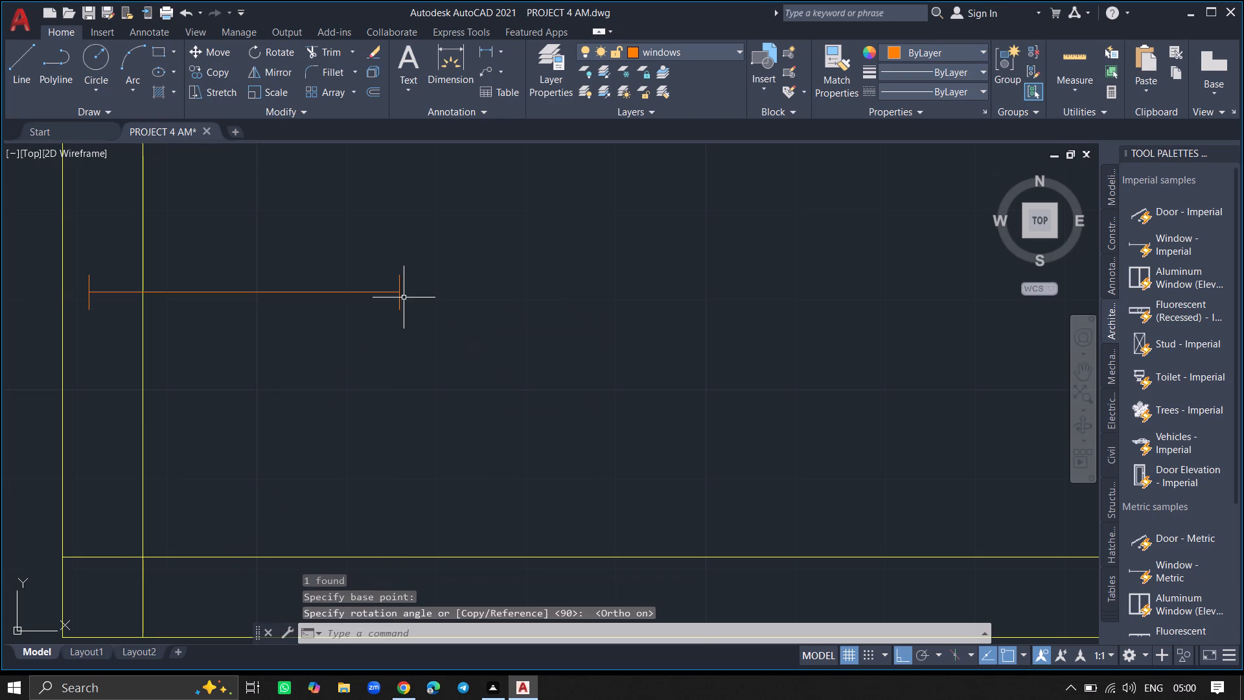
# Move the horizontal window by its end point, with Ortho off, into the bottom exterior wall of the lower-left room.
pyautogui.click(395, 294)
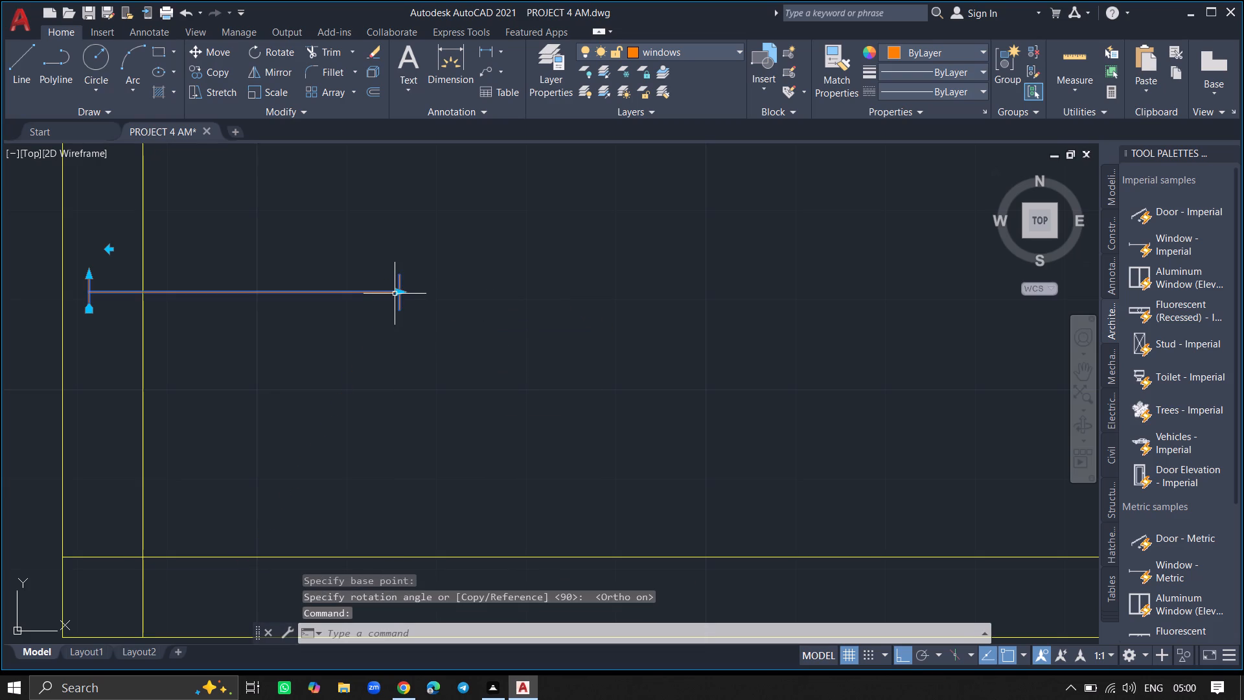
pyautogui.write('MOVE')
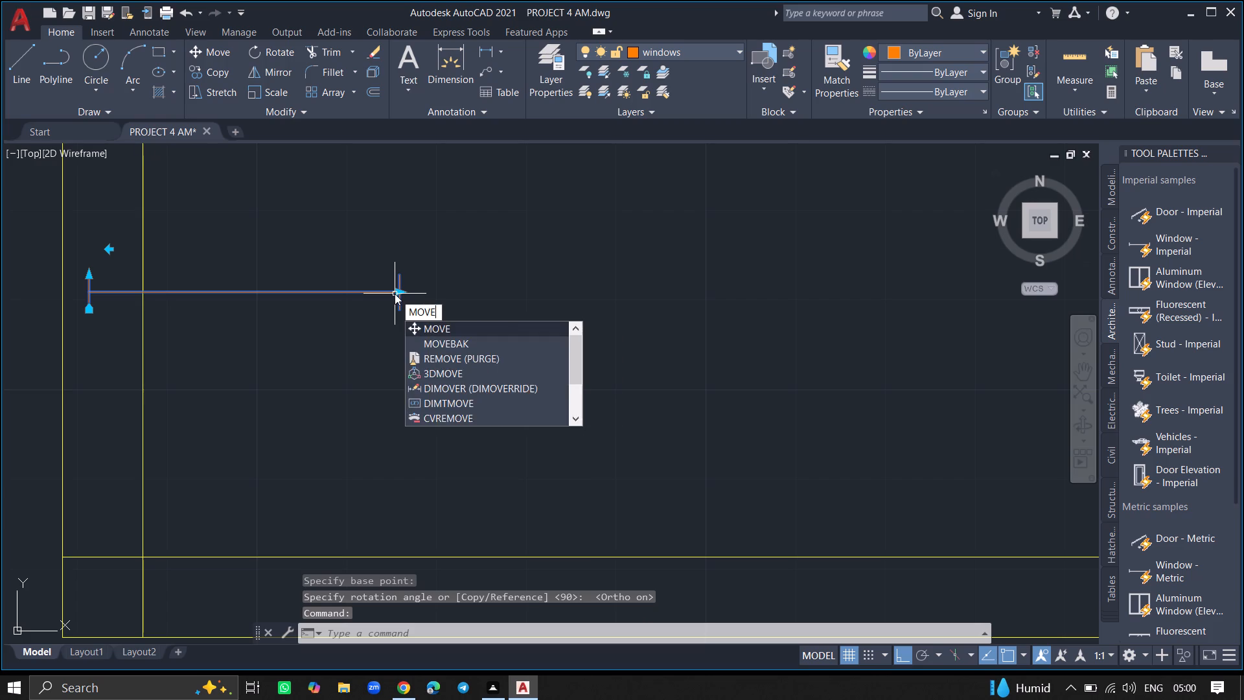
pyautogui.press('Return')
pyautogui.click(395, 294)
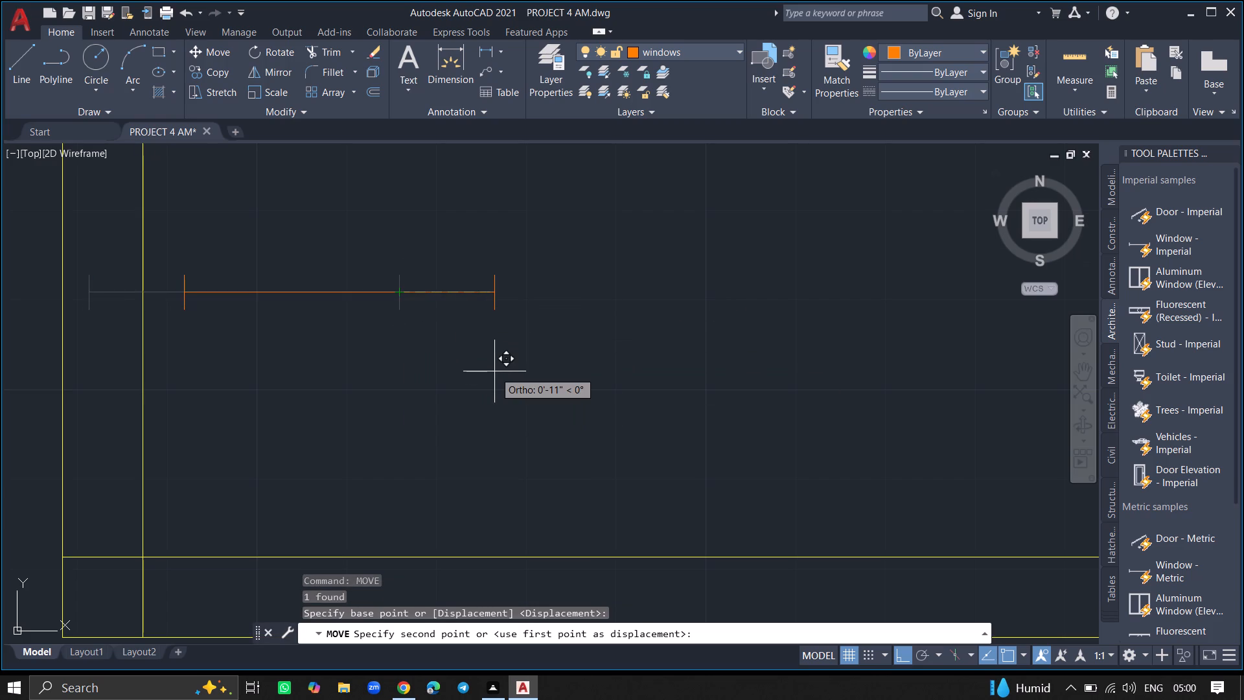
pyautogui.keyDown('ctrl'); pyautogui.scroll(-4, 494, 371); pyautogui.keyUp('ctrl')
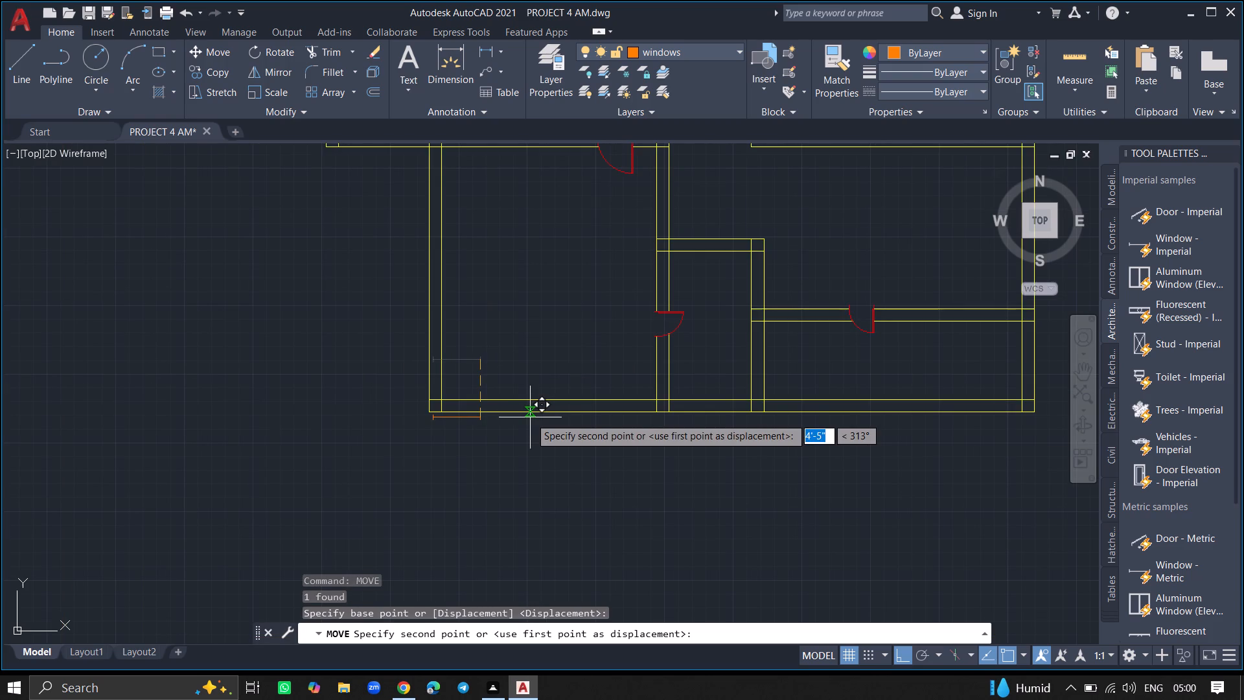
pyautogui.press('F8')
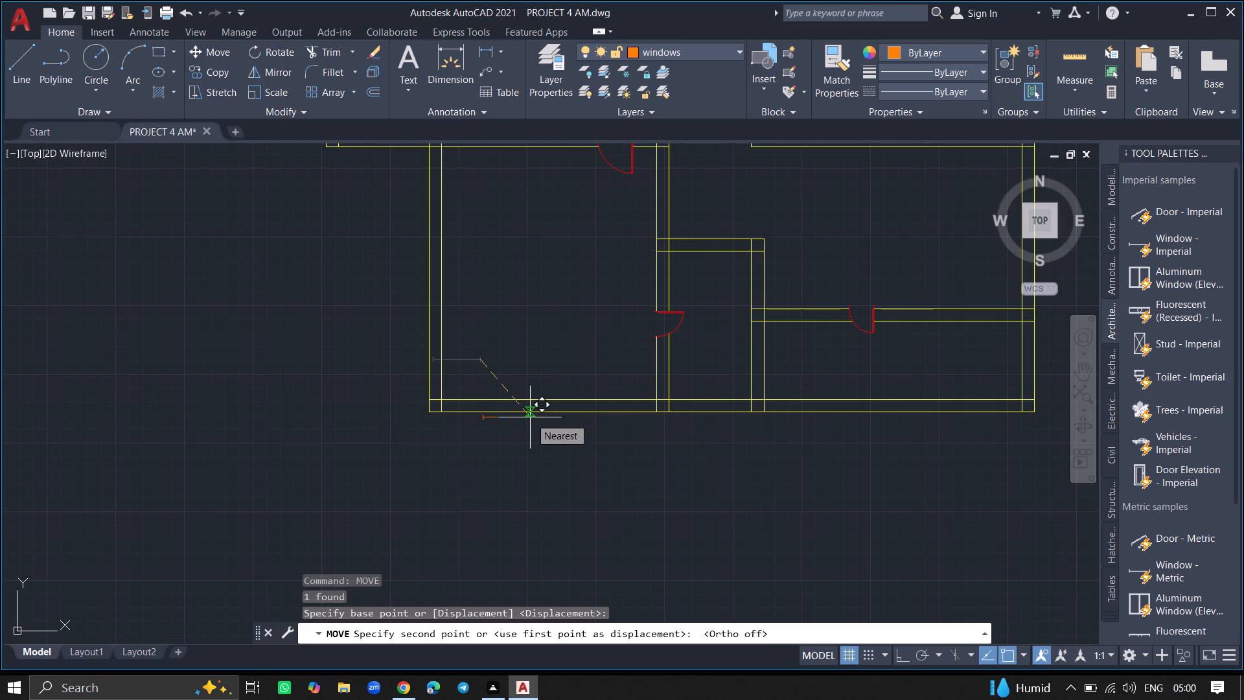
pyautogui.keyDown('ctrl'); pyautogui.scroll(5, 545, 404); pyautogui.keyUp('ctrl')
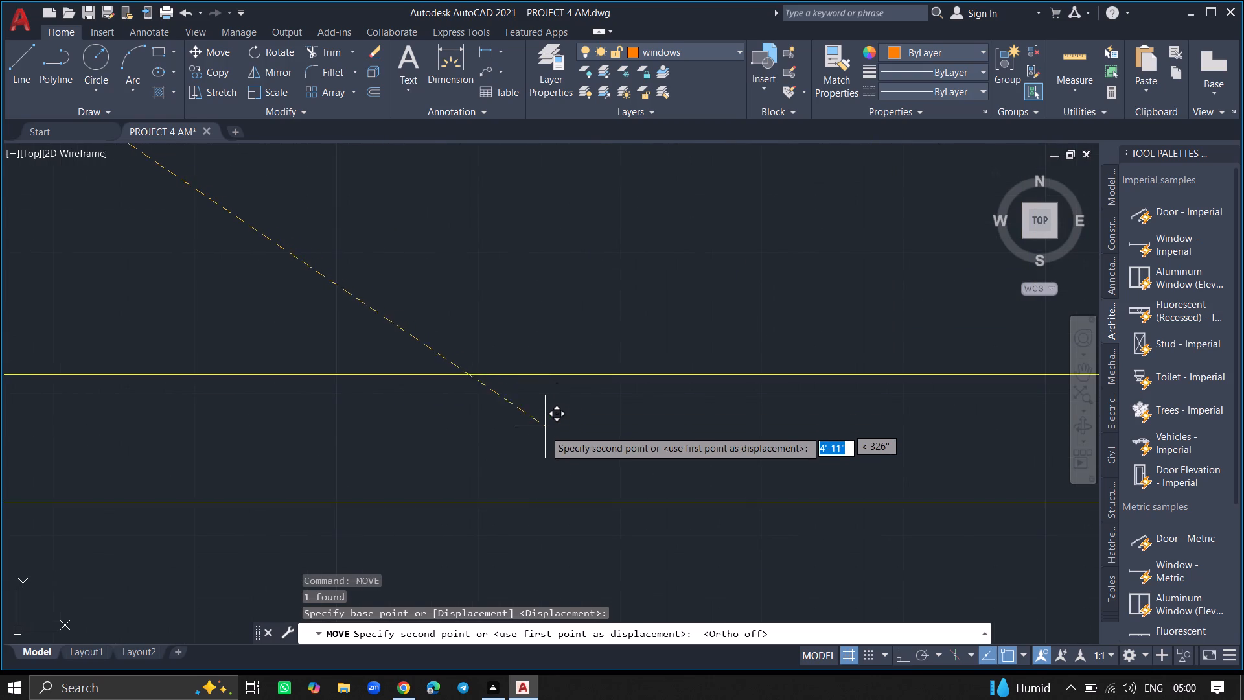
pyautogui.click(544, 432)
# Draw a vertical jamb line across the bottom wall's thickness, just beyond the window's left end.
pyautogui.keyDown('ctrl'); pyautogui.scroll(-4, 509, 484); pyautogui.keyUp('ctrl')
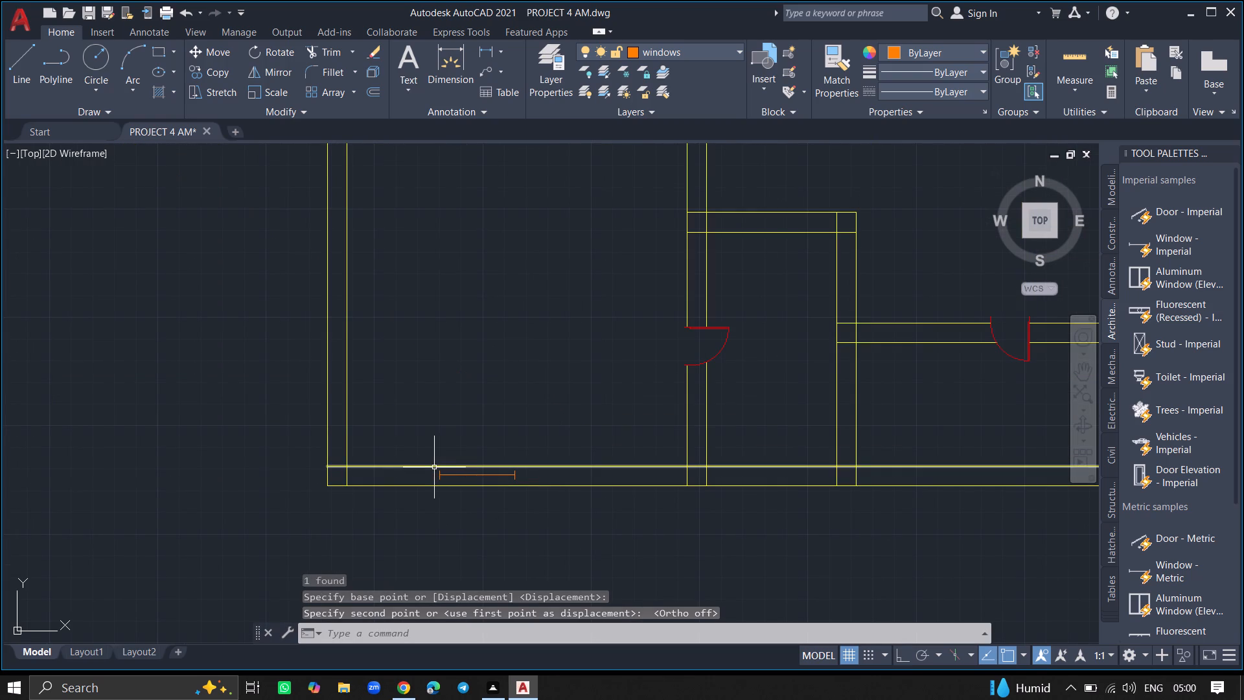
pyautogui.keyDown('ctrl'); pyautogui.scroll(1, 434, 467); pyautogui.keyUp('ctrl')
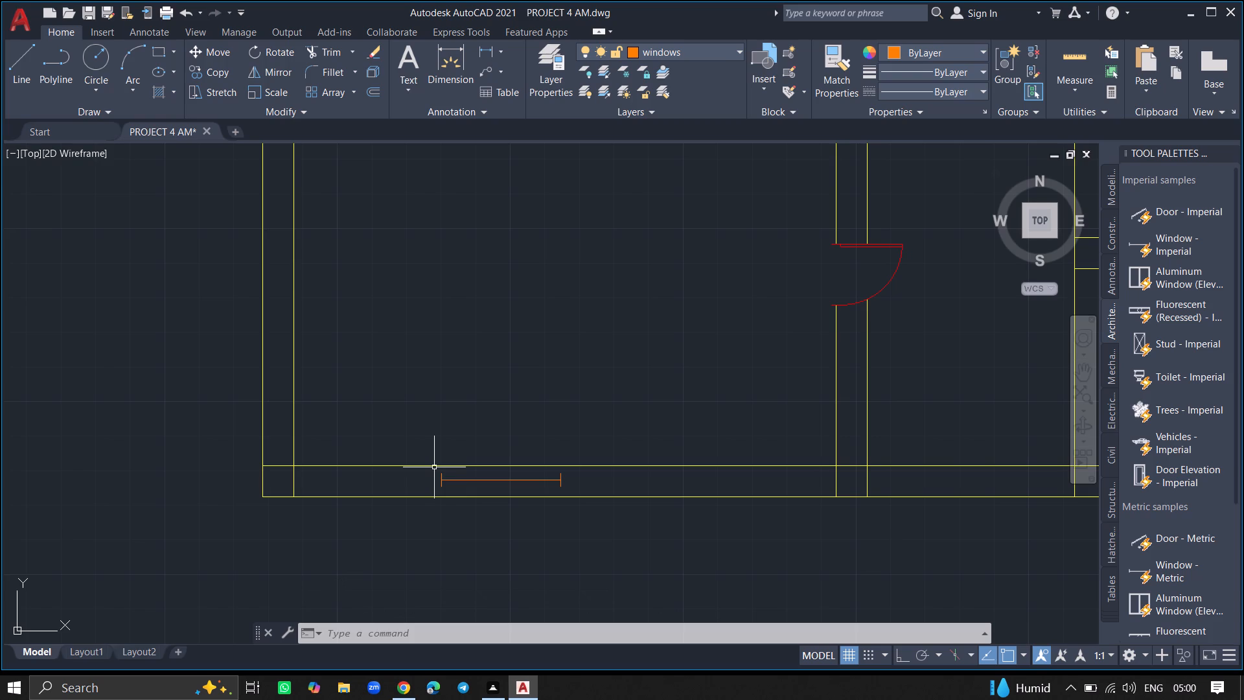
pyautogui.press('l')
pyautogui.press('Return')
pyautogui.keyDown('ctrl'); pyautogui.scroll(6, 434, 467); pyautogui.keyUp('ctrl')
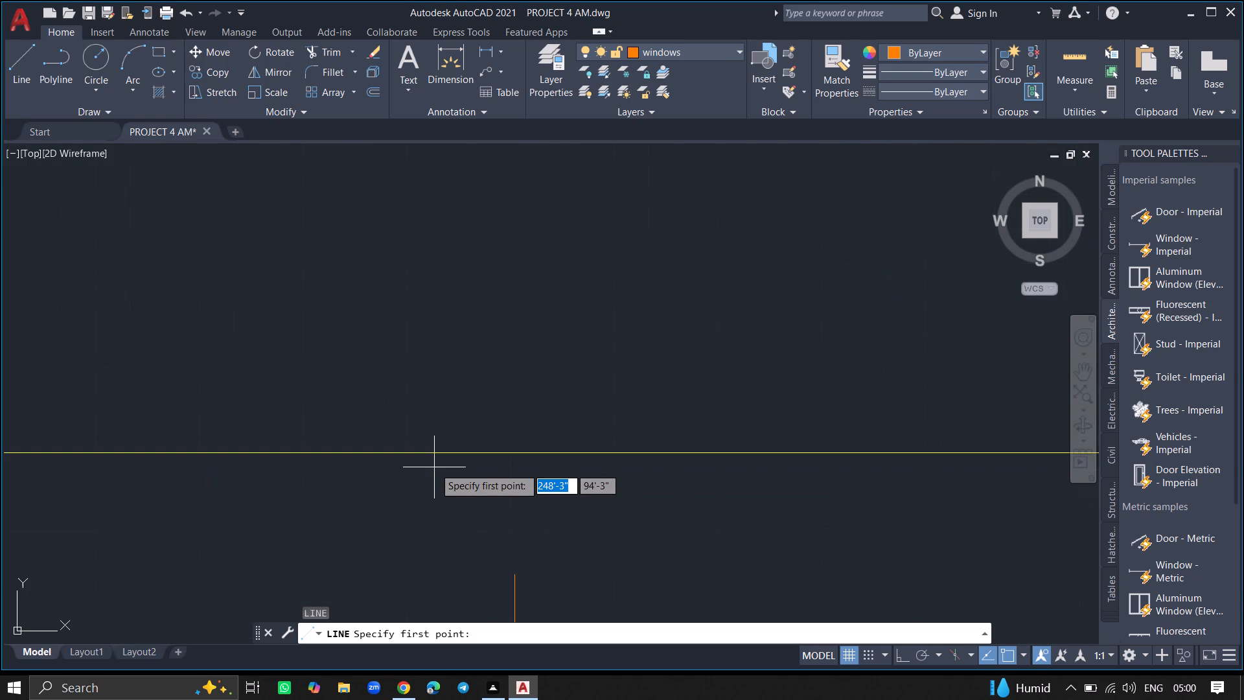
pyautogui.moveTo(448, 451); pyautogui.dragTo(452, 500)
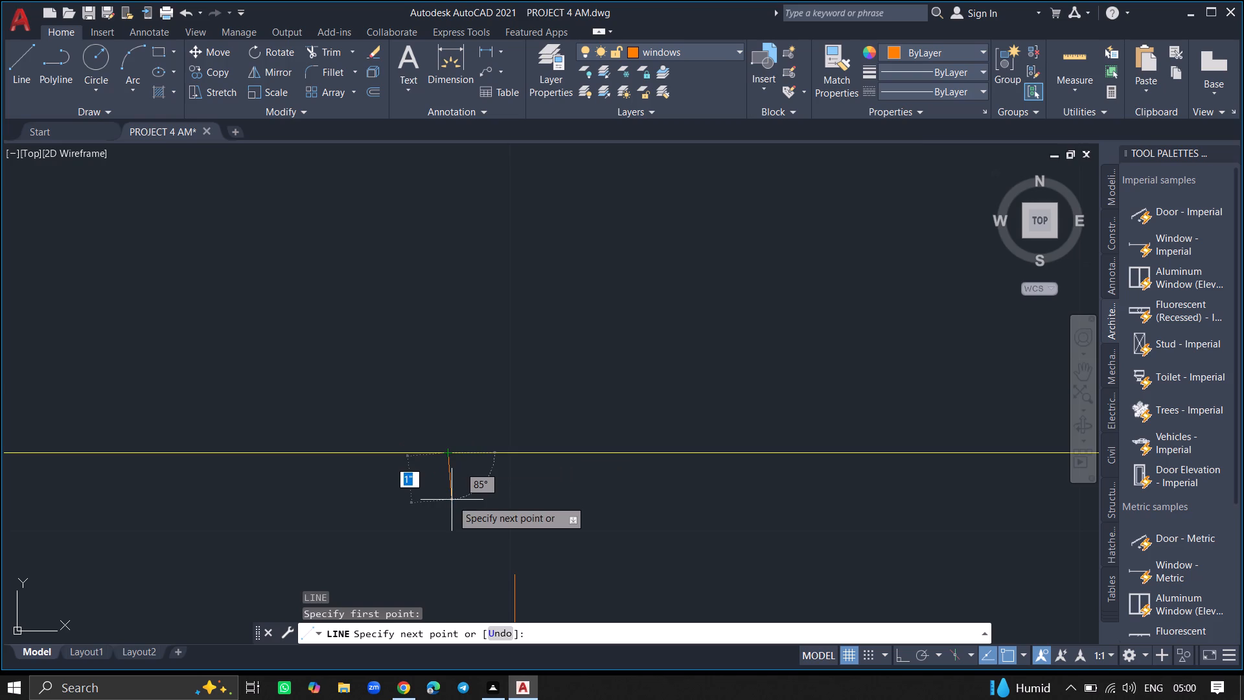
pyautogui.keyDown('ctrl'); pyautogui.scroll(-6, 452, 500); pyautogui.keyUp('ctrl')
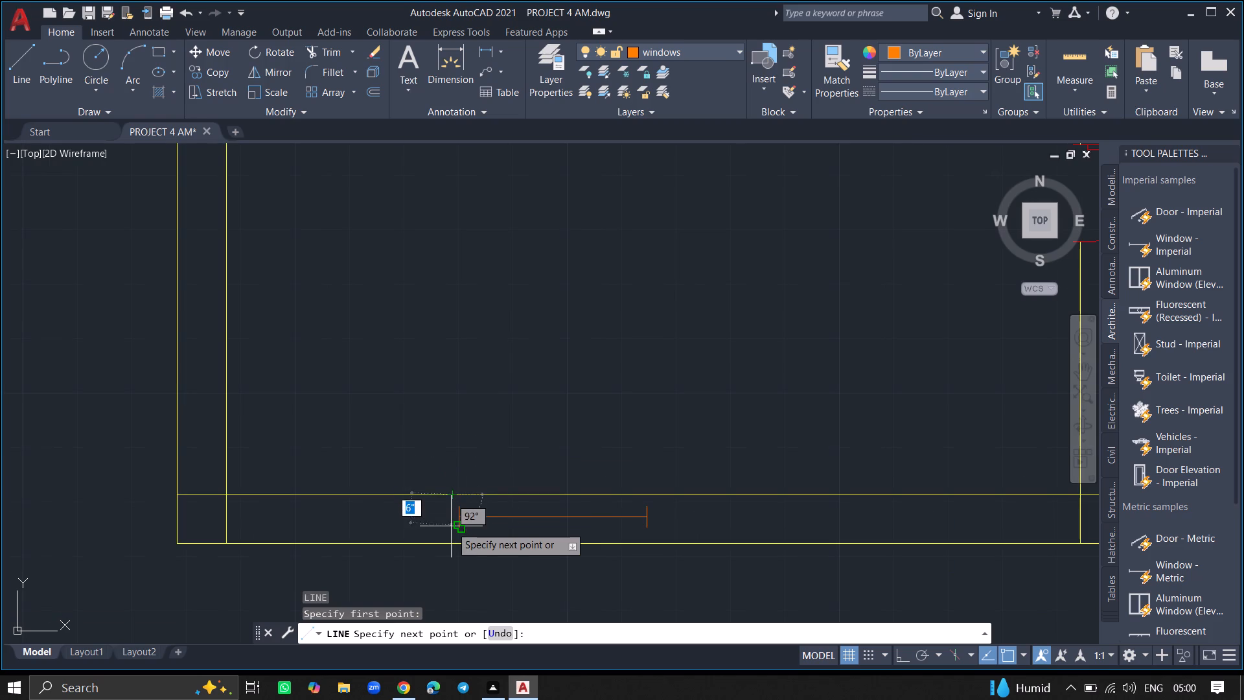
pyautogui.click(448, 548)
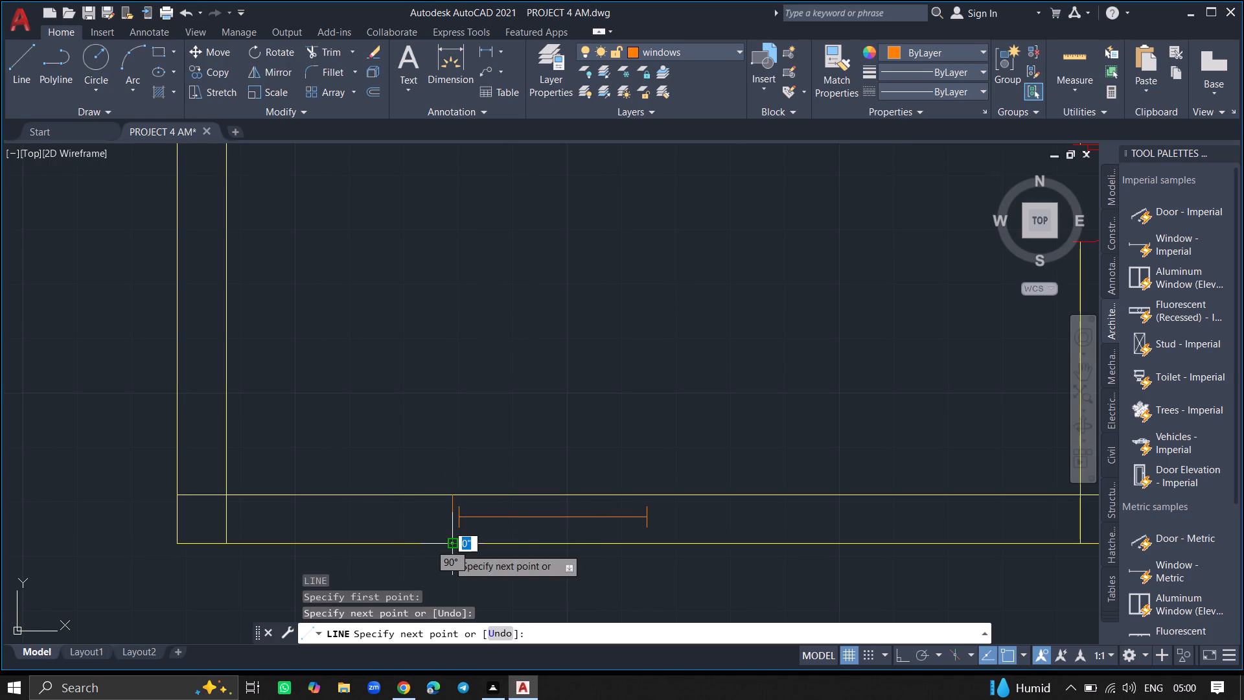
pyautogui.press('Return')
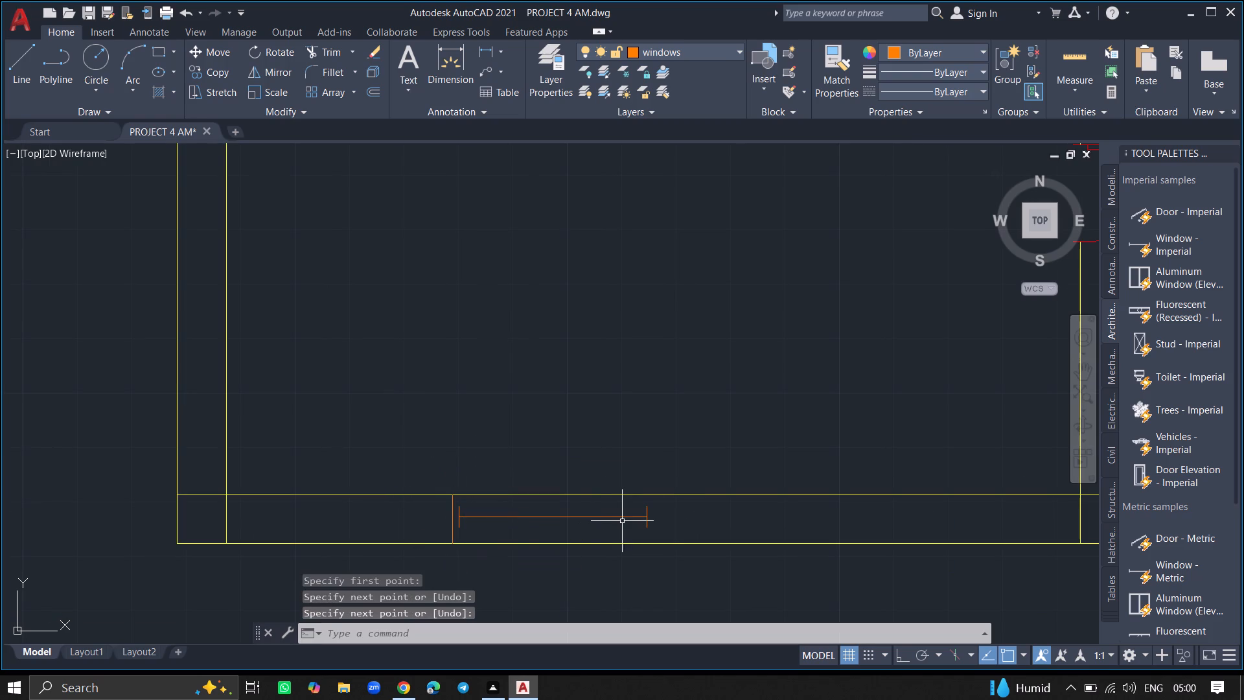
# Draw a matching vertical jamb line across the bottom wall, just beyond the window's right end.
pyautogui.press('l')
pyautogui.press('Return')
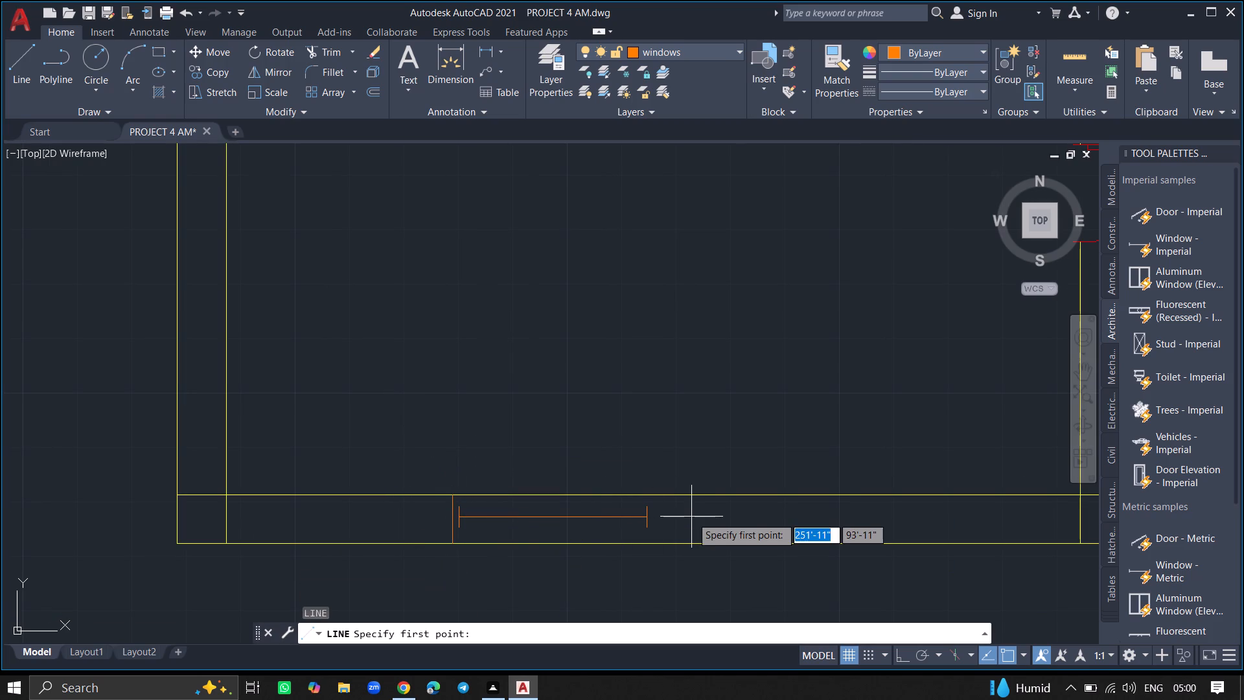
pyautogui.click(661, 496)
pyautogui.click(662, 544)
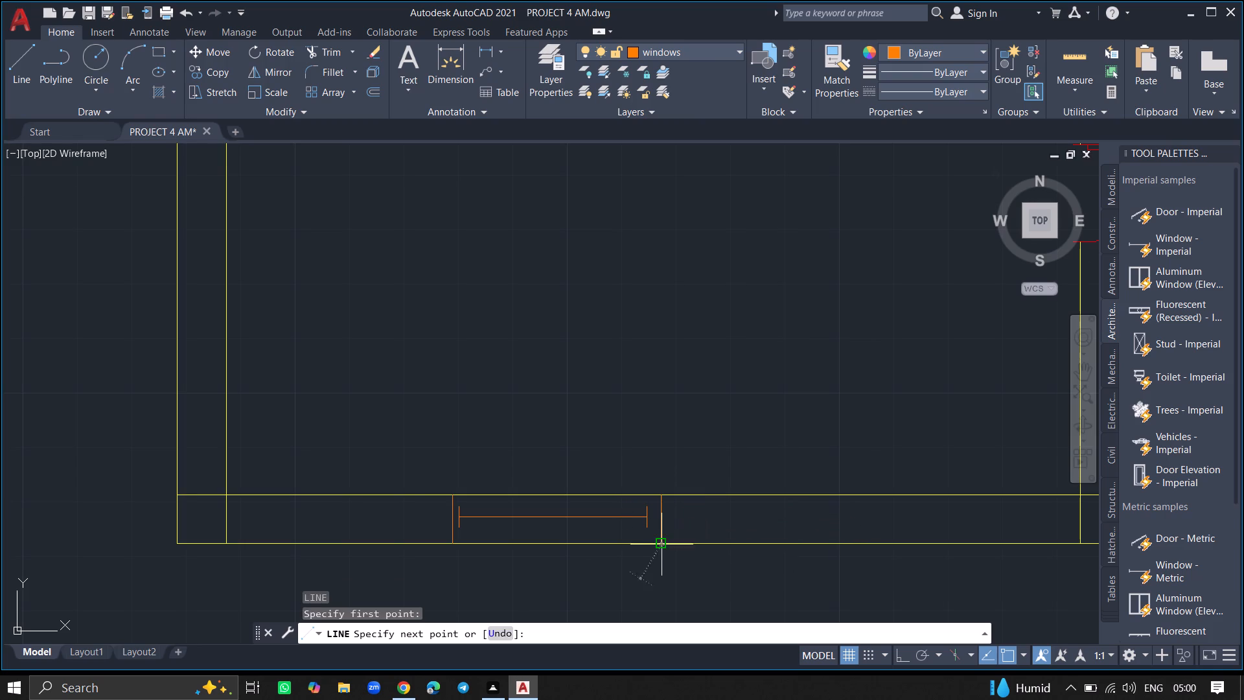
pyautogui.press('Return')
# Copy the left small window in the plan's top wall from its midpoint to a spot below the bottom wall.
pyautogui.keyDown('ctrl'); pyautogui.scroll(-4, 676, 452); pyautogui.keyUp('ctrl')
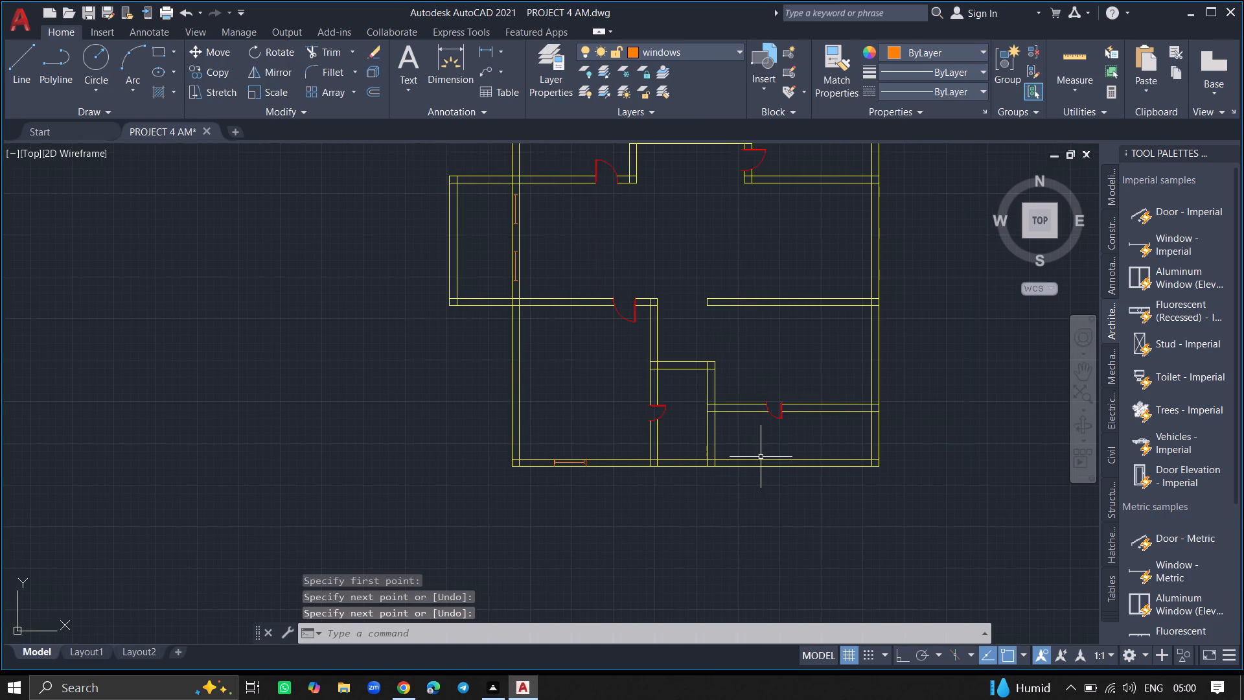
pyautogui.keyDown('ctrl'); pyautogui.scroll(4, 678, 461); pyautogui.keyUp('ctrl')
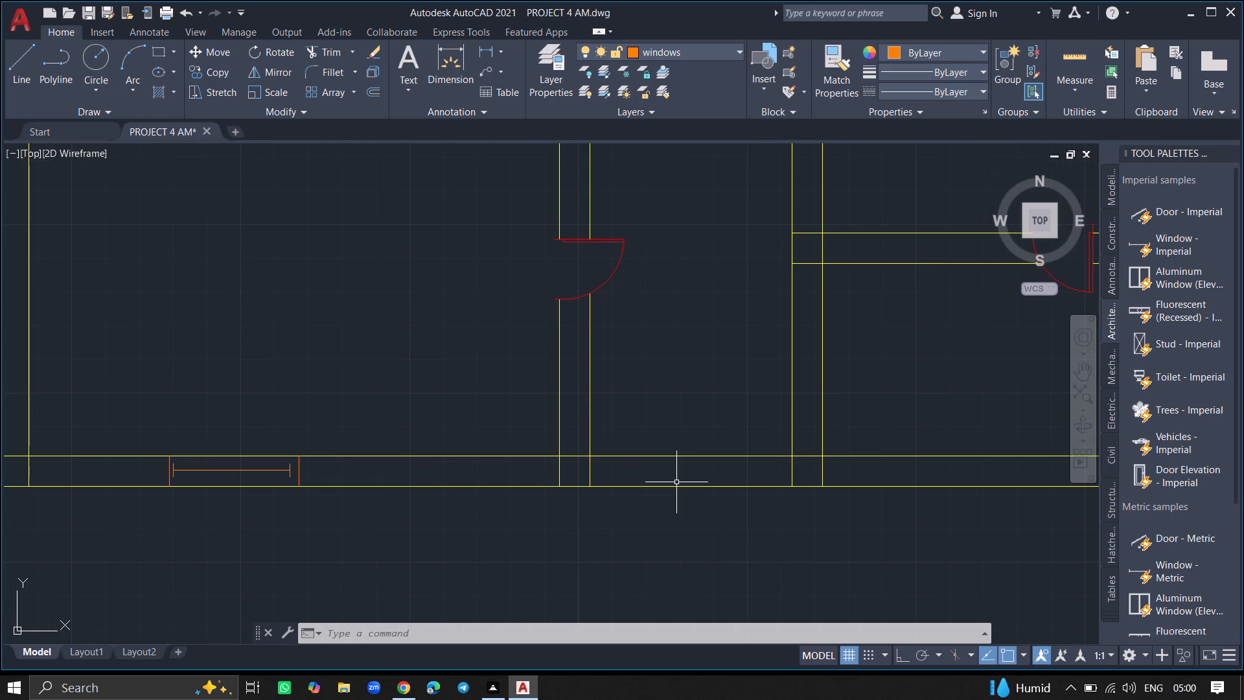
pyautogui.keyDown('ctrl'); pyautogui.scroll(1, 676, 482); pyautogui.keyUp('ctrl')
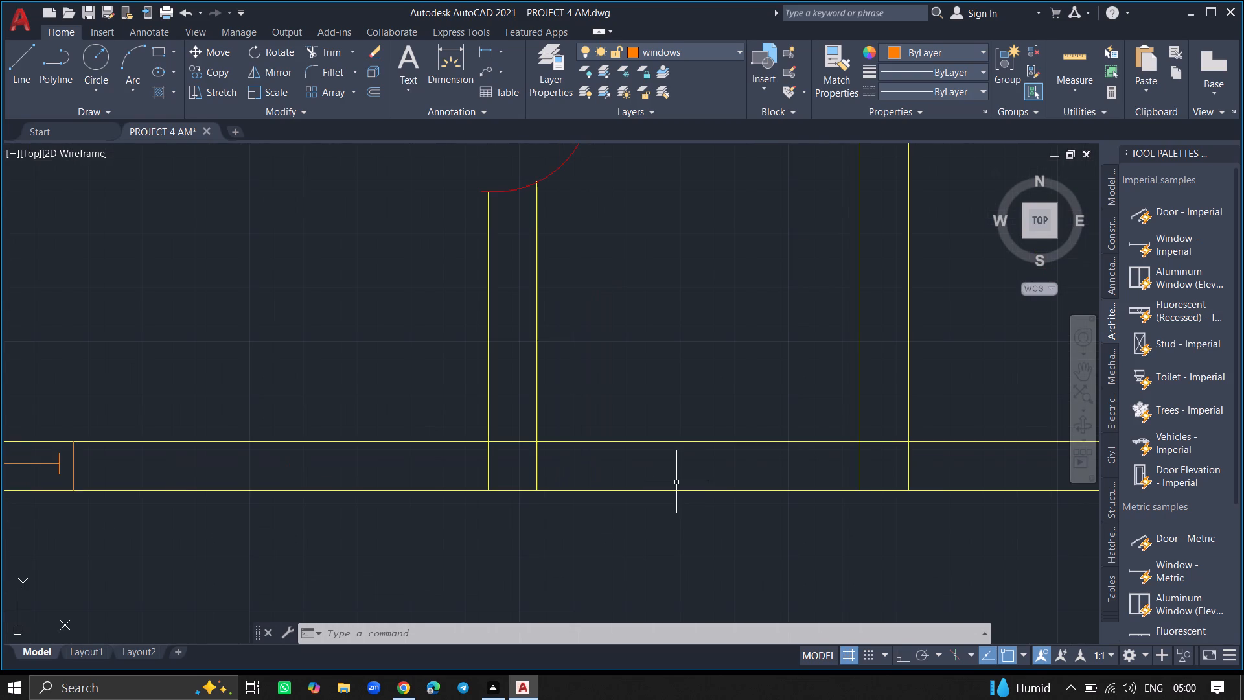
pyautogui.keyDown('ctrl'); pyautogui.scroll(-2, 676, 482); pyautogui.keyUp('ctrl')
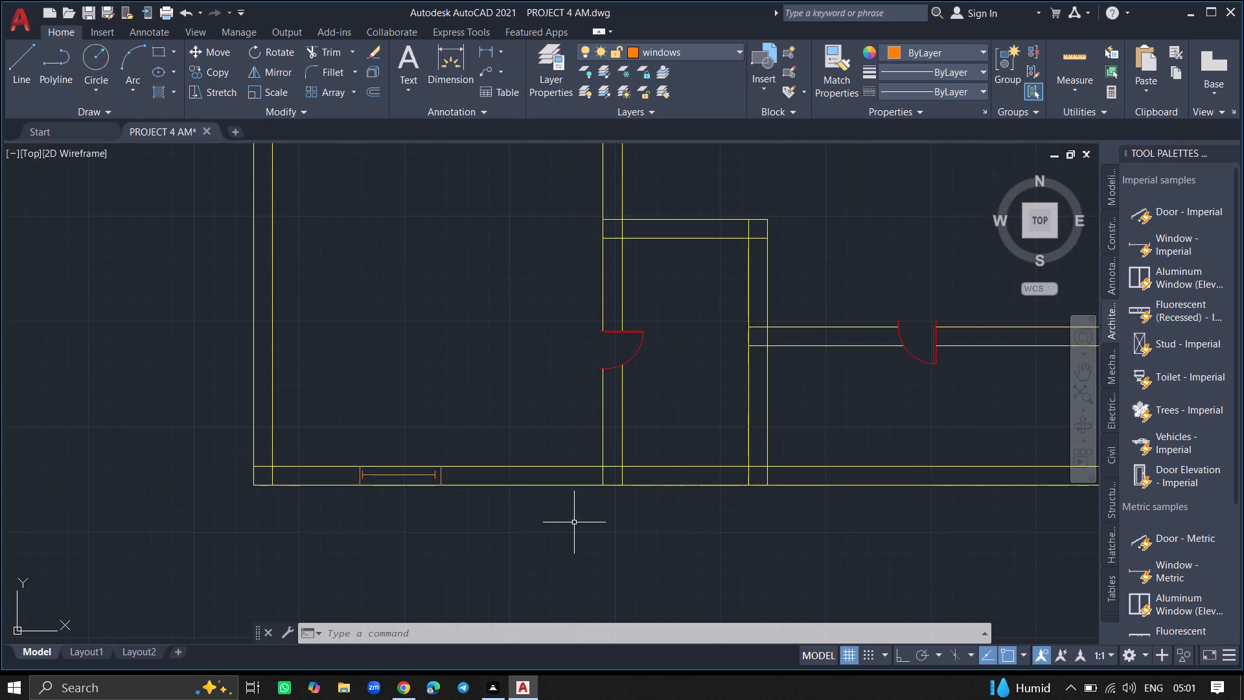
pyautogui.keyDown('ctrl'); pyautogui.scroll(-1, 575, 527); pyautogui.keyUp('ctrl')
pyautogui.keyDown('ctrl'); pyautogui.scroll(-2, 566, 426); pyautogui.keyUp('ctrl')
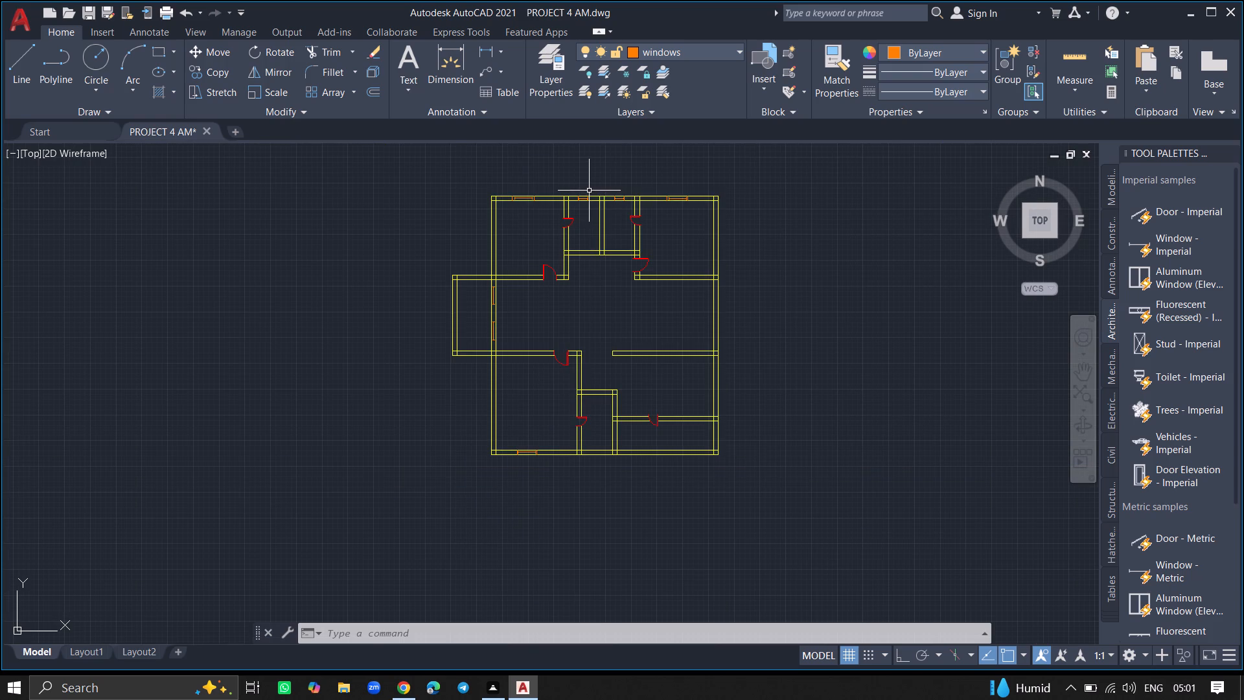
pyautogui.keyDown('ctrl'); pyautogui.scroll(5, 588, 191); pyautogui.keyUp('ctrl')
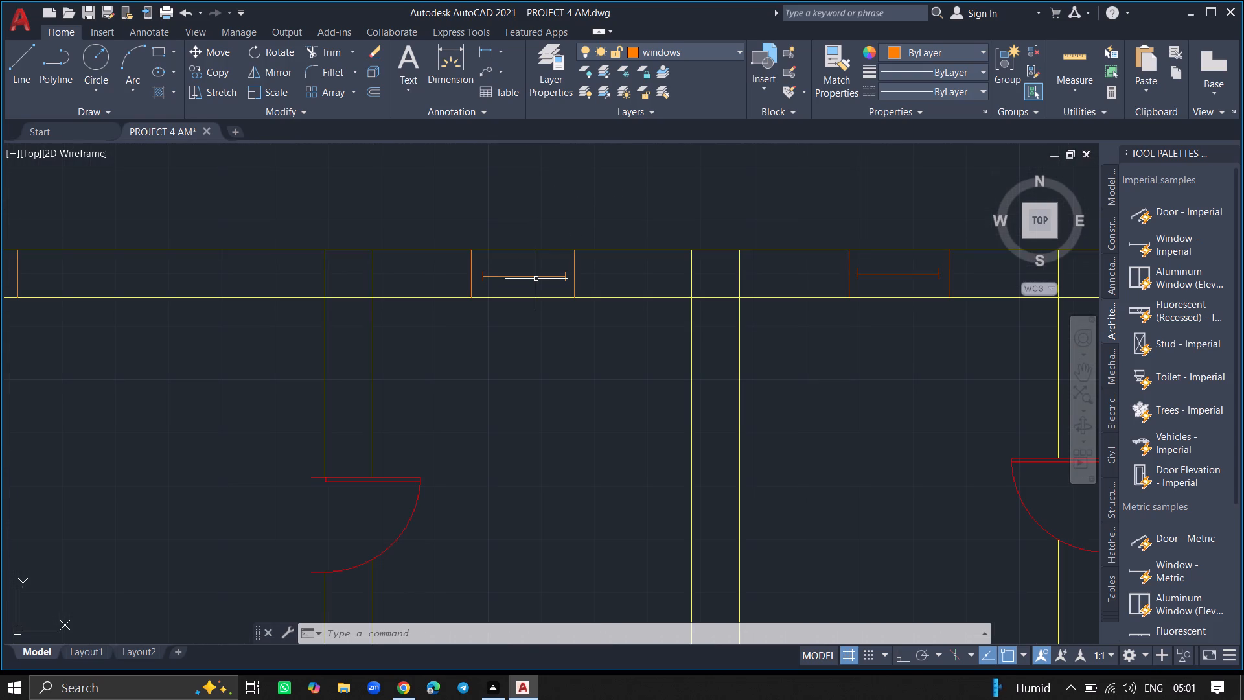
pyautogui.click(536, 279)
pyautogui.press('c')
pyautogui.write('OPY')
pyautogui.press('Return')
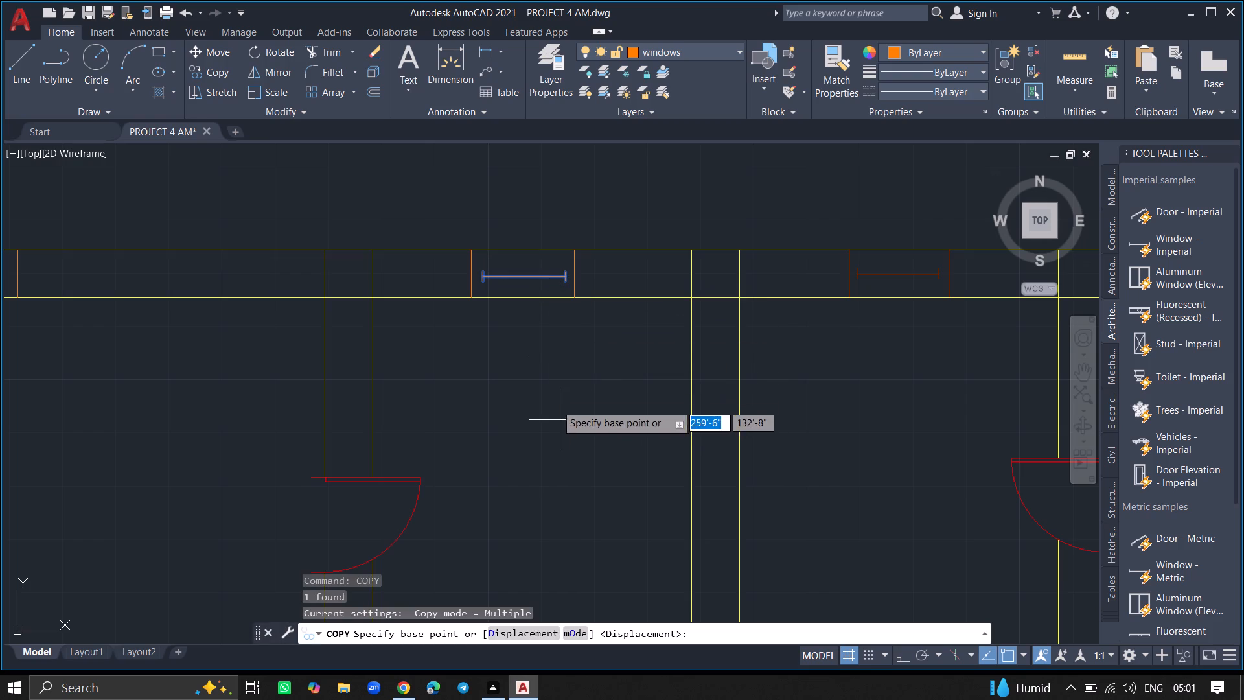
pyautogui.click(522, 274)
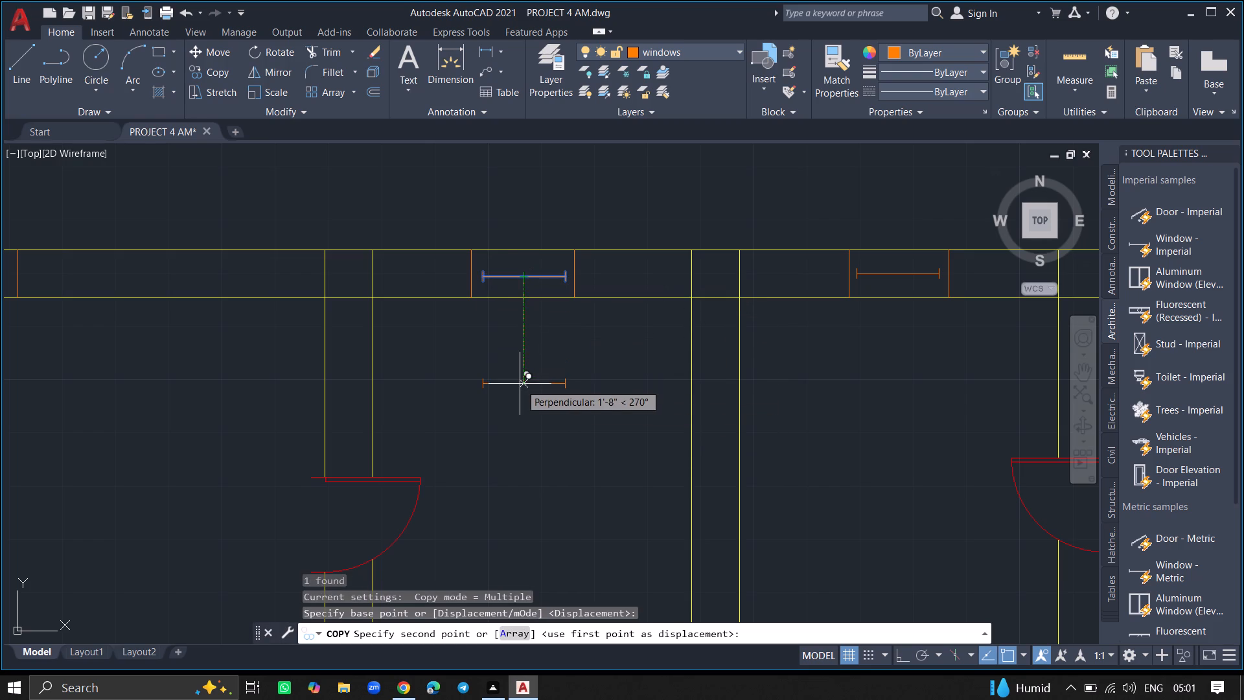
pyautogui.keyDown('ctrl'); pyautogui.scroll(-4, 520, 384); pyautogui.keyUp('ctrl')
pyautogui.keyDown('ctrl'); pyautogui.scroll(-4, 524, 475); pyautogui.keyUp('ctrl')
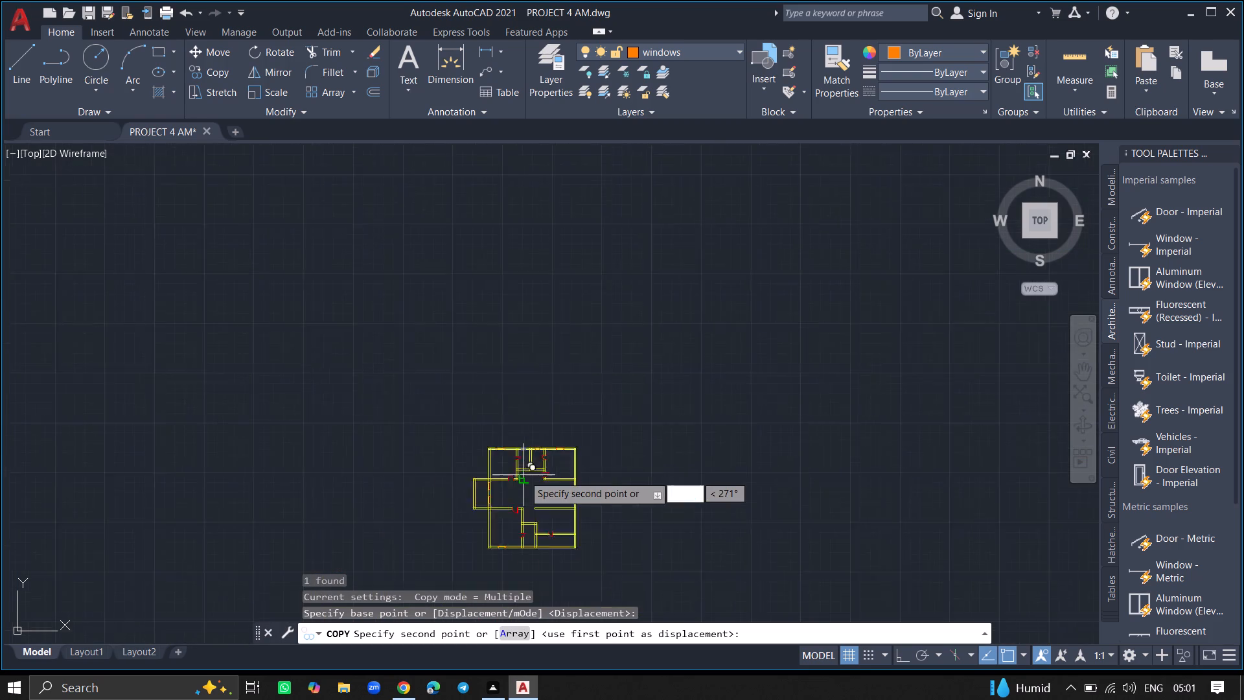
pyautogui.click(529, 535)
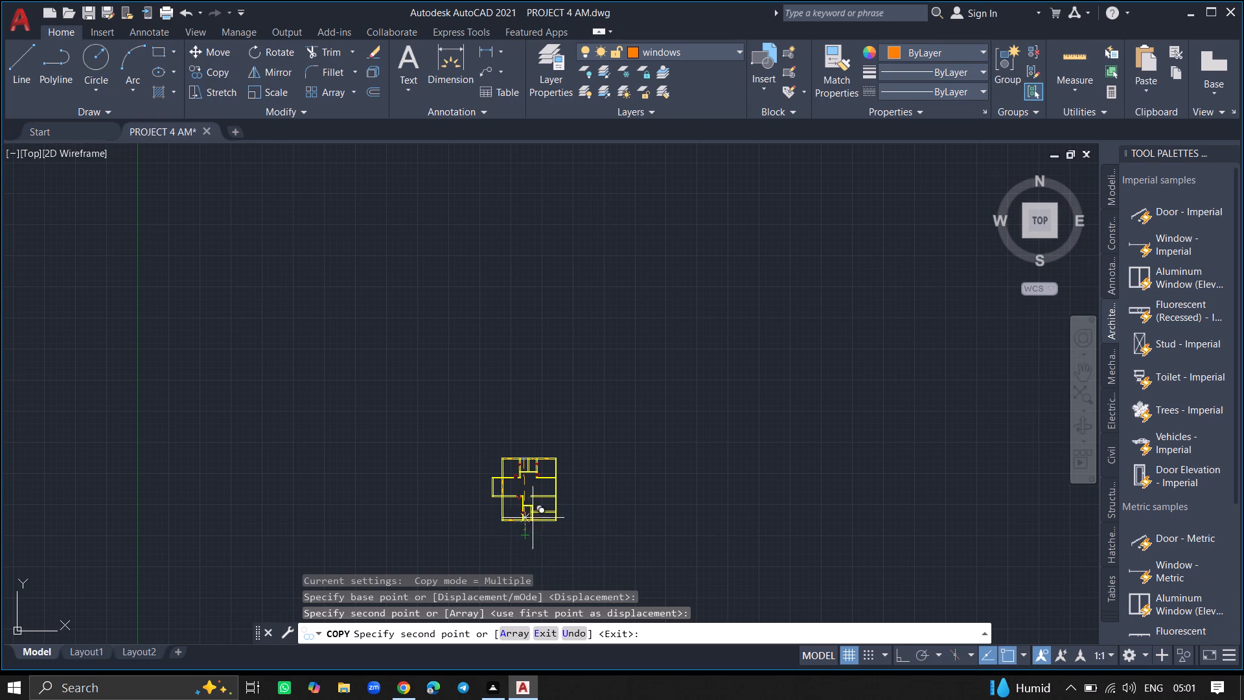
# Place two more copies of the small window in the bottom wall, in the narrow middle room and the lower-right room.
pyautogui.keyDown('ctrl'); pyautogui.scroll(5, 538, 503); pyautogui.keyUp('ctrl')
pyautogui.keyDown('ctrl'); pyautogui.scroll(-3, 507, 498); pyautogui.keyUp('ctrl')
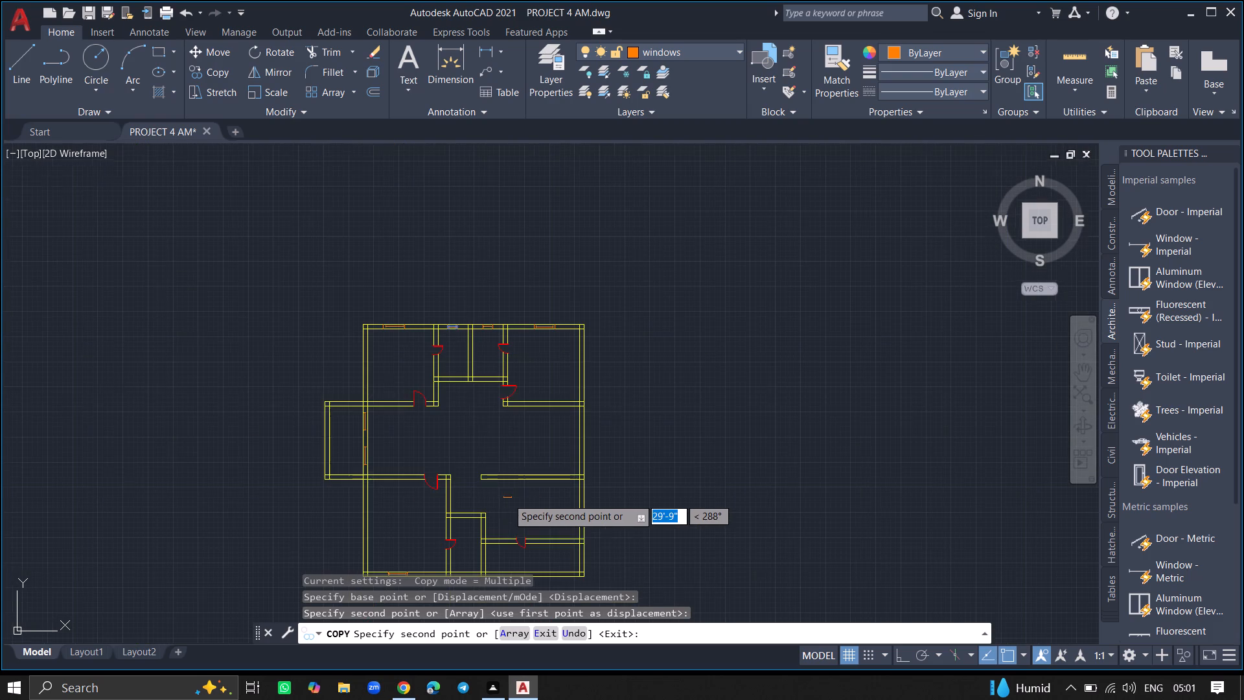
pyautogui.keyDown('ctrl'); pyautogui.scroll(-3, 454, 438); pyautogui.keyUp('ctrl')
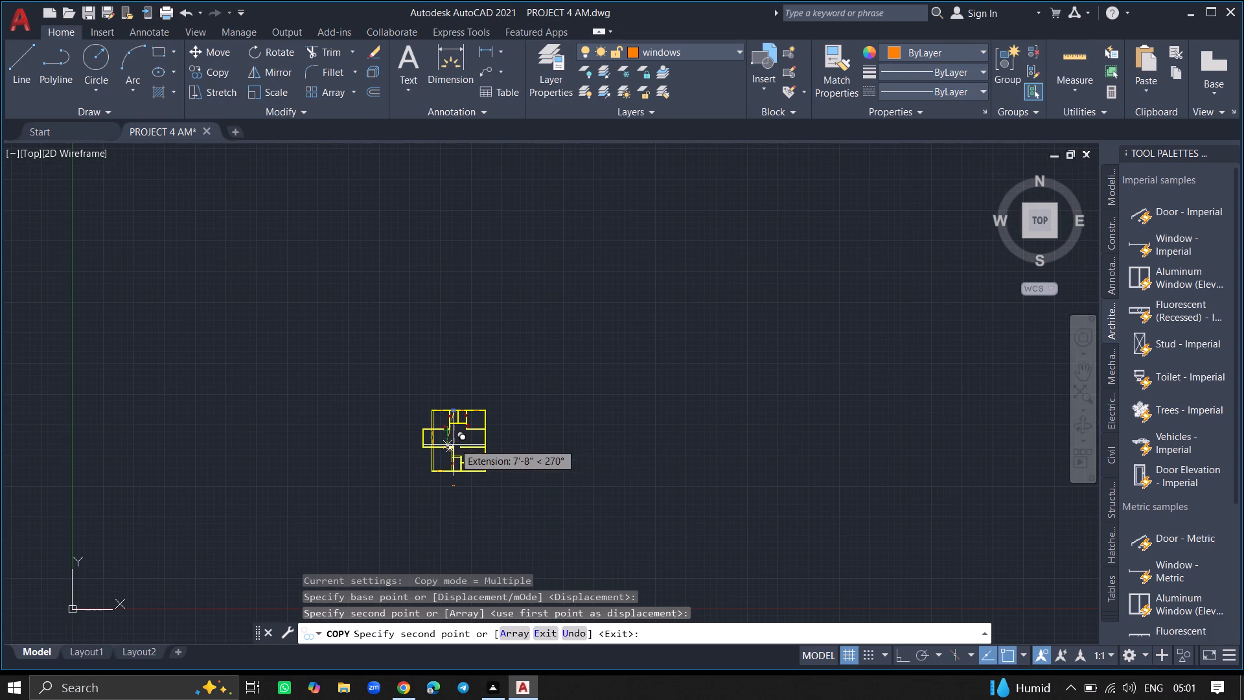
pyautogui.keyDown('ctrl'); pyautogui.scroll(5, 461, 472); pyautogui.keyUp('ctrl')
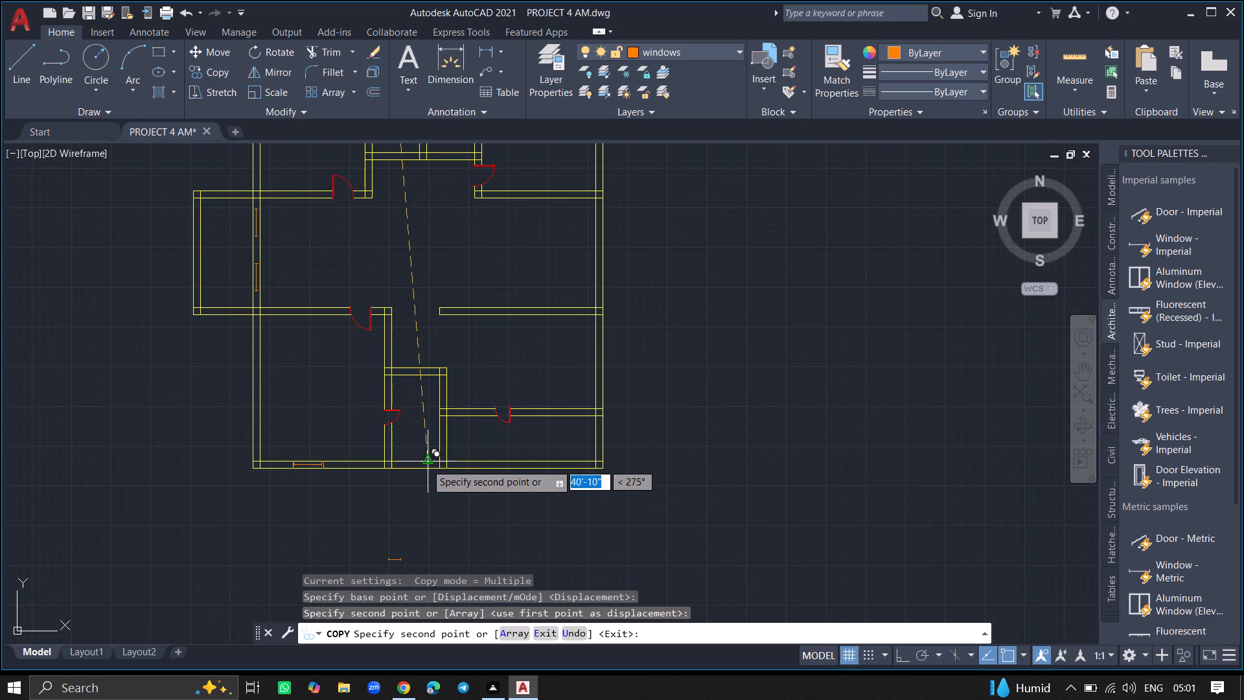
pyautogui.keyDown('ctrl'); pyautogui.scroll(4, 425, 463); pyautogui.keyUp('ctrl')
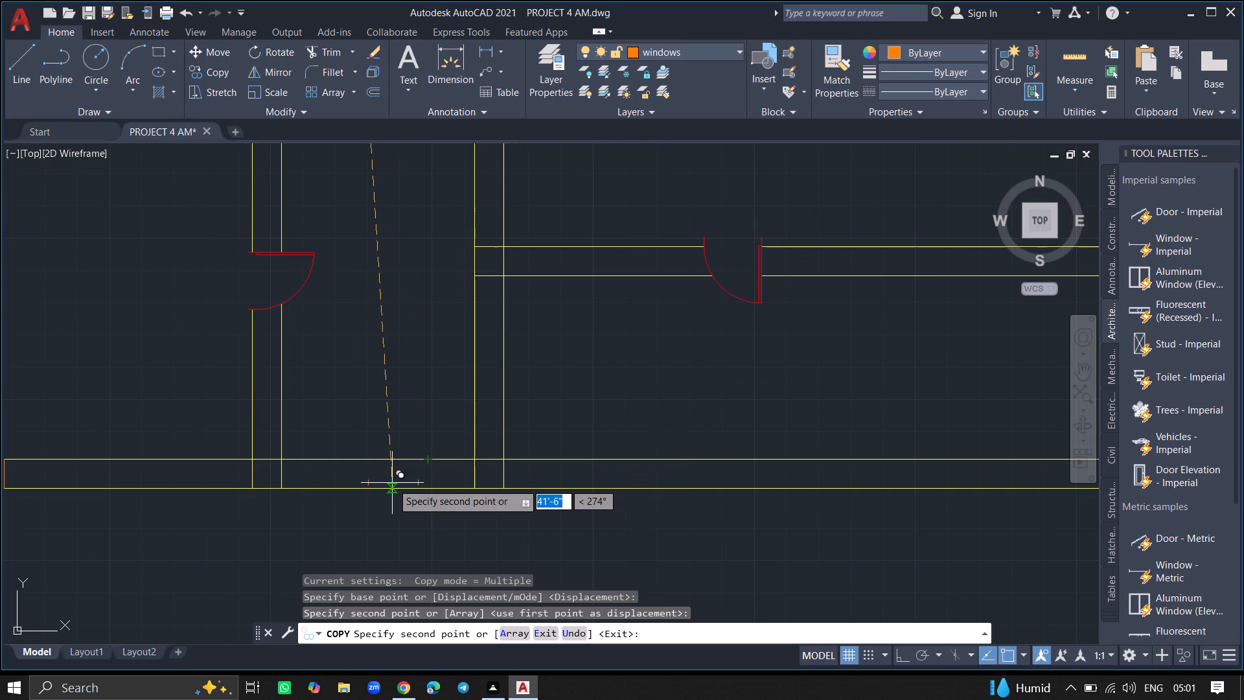
pyautogui.click(379, 475)
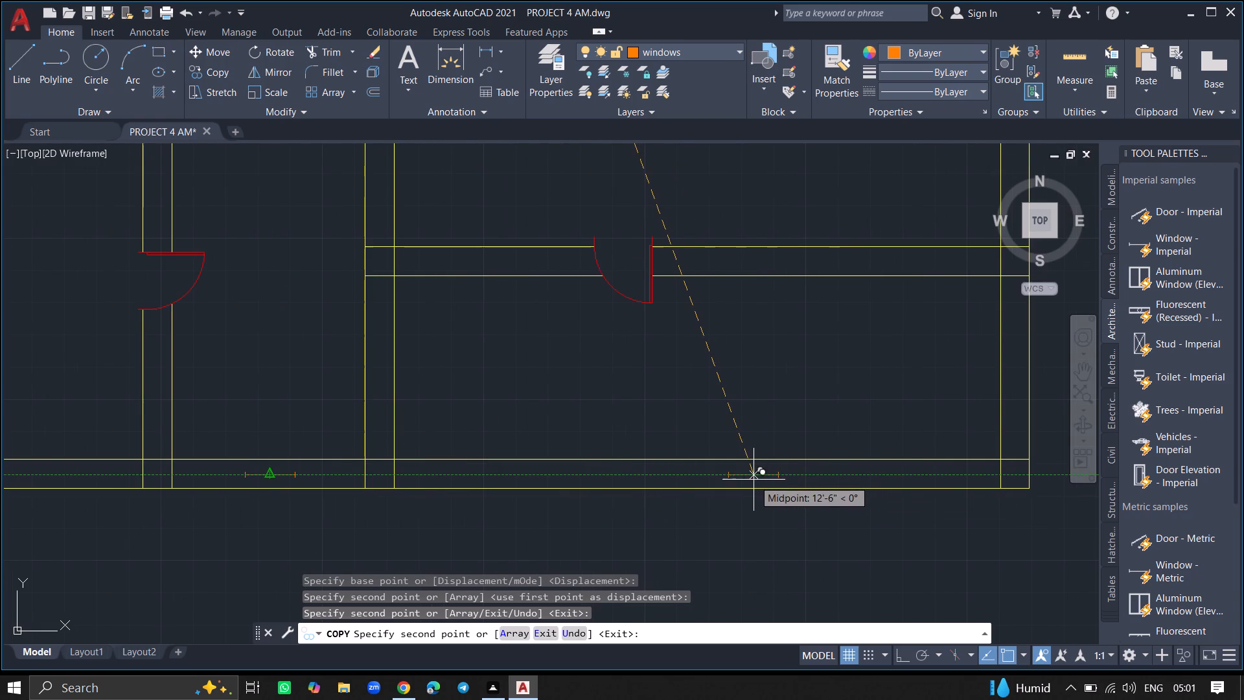
pyautogui.click(754, 480)
pyautogui.press('Return')
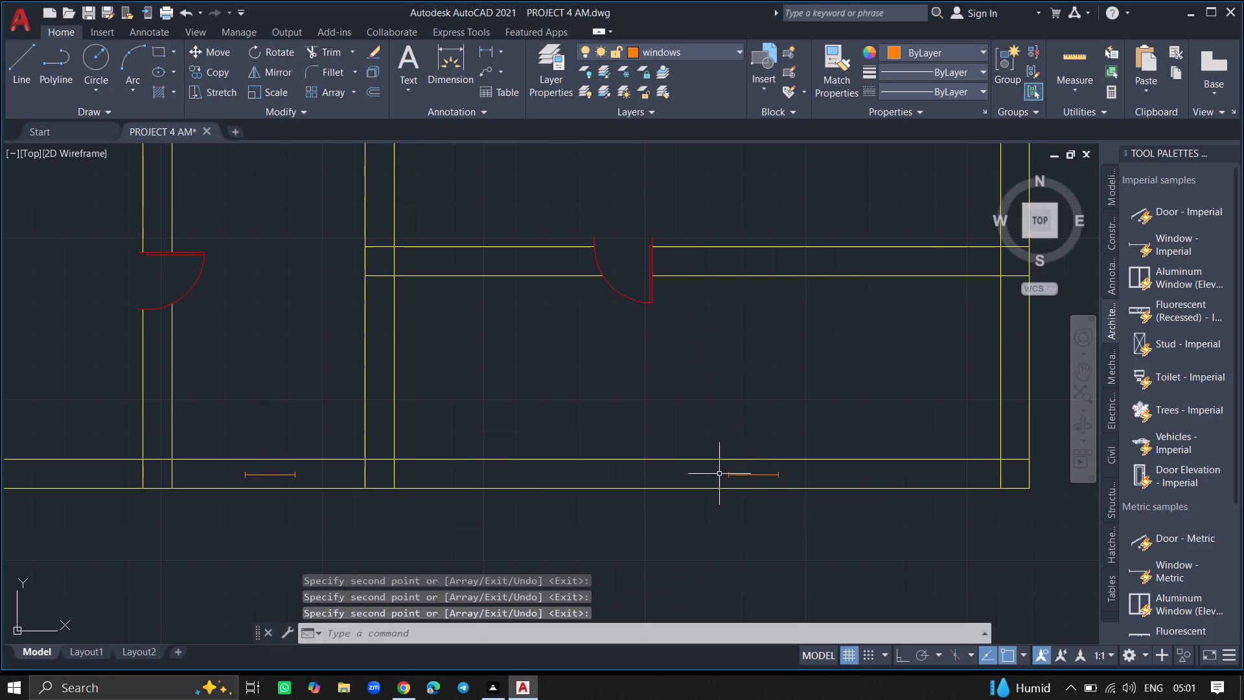
# Draw 9" vertical jamb lines across the bottom wall's thickness, just beyond both ends of the lower-right room's window.
pyautogui.press('l')
pyautogui.press('Return')
pyautogui.keyDown('ctrl'); pyautogui.scroll(5, 715, 484); pyautogui.keyUp('ctrl')
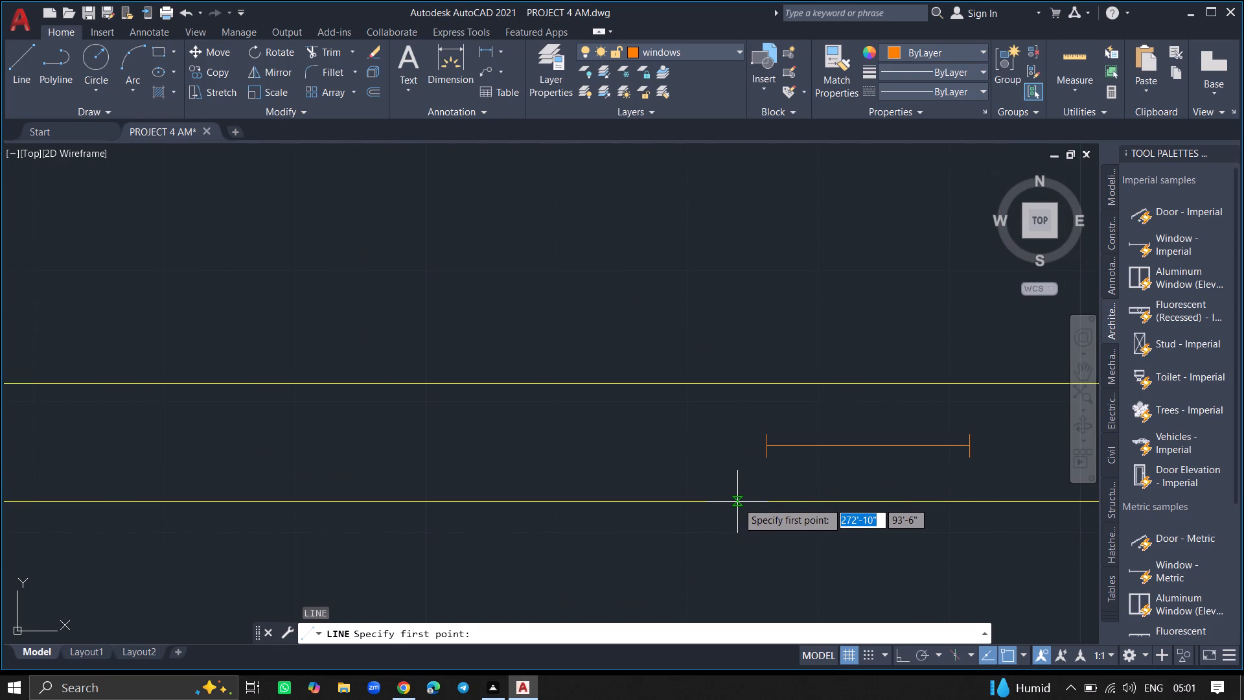
pyautogui.click(737, 502)
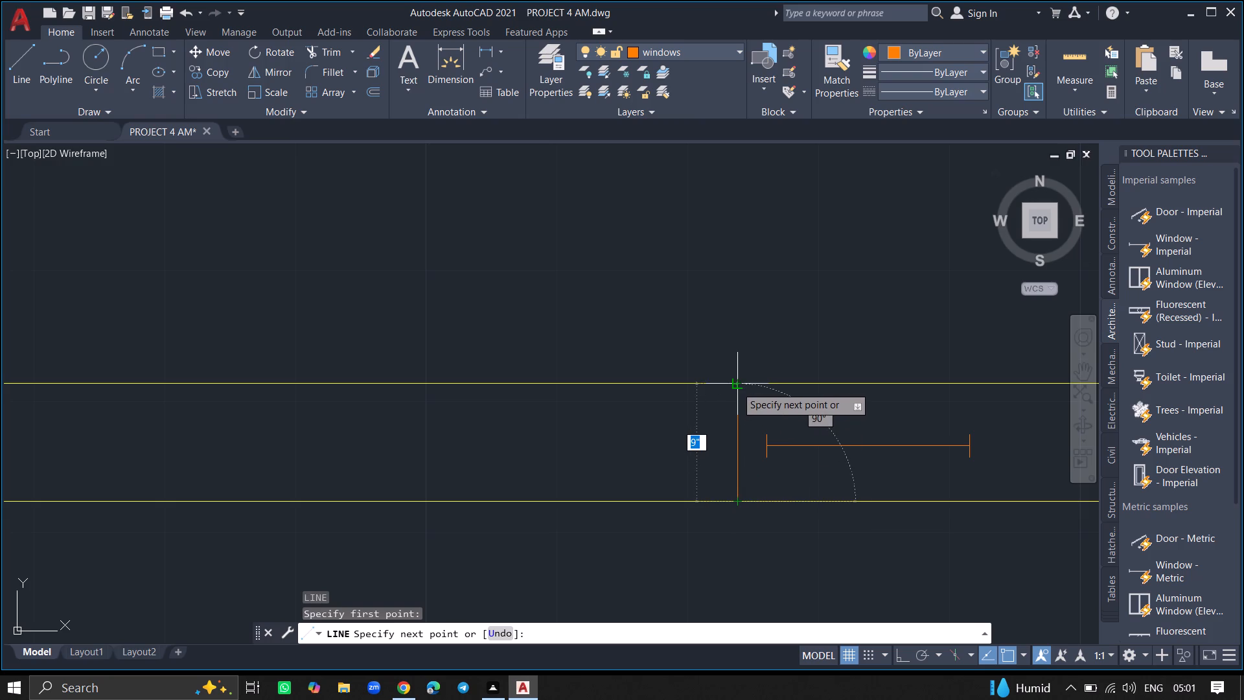
pyautogui.click(736, 386)
pyautogui.press('Return')
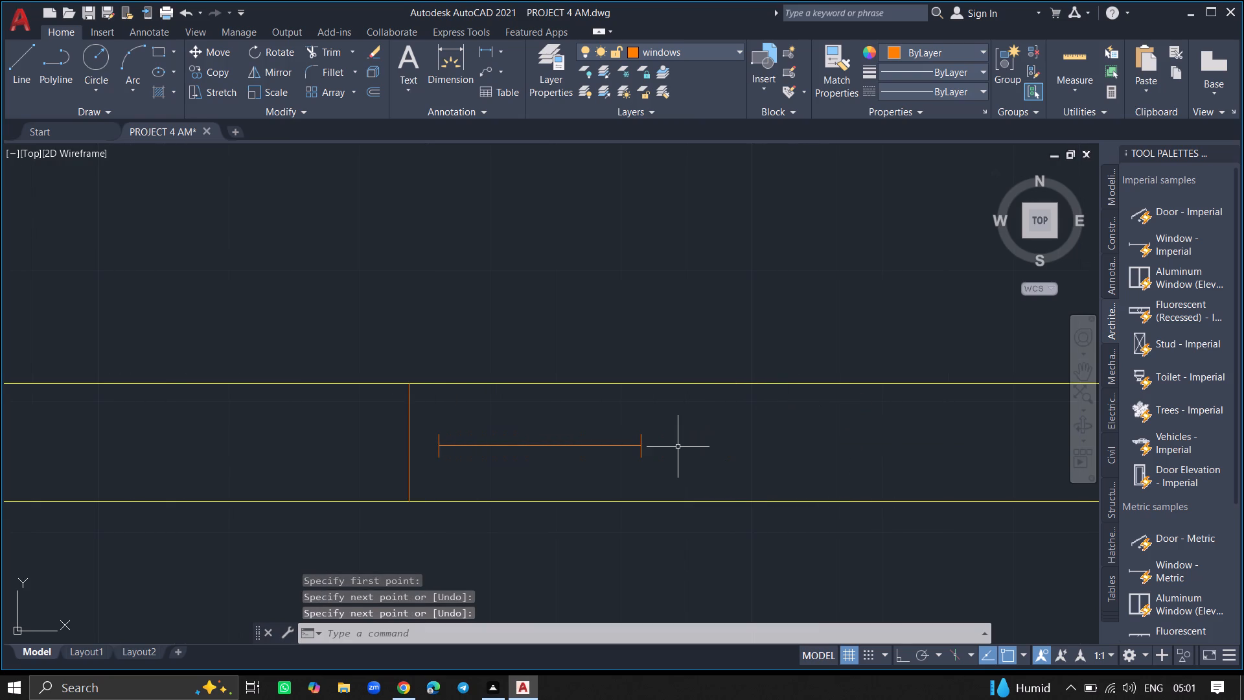
pyautogui.press('l')
pyautogui.press('Return')
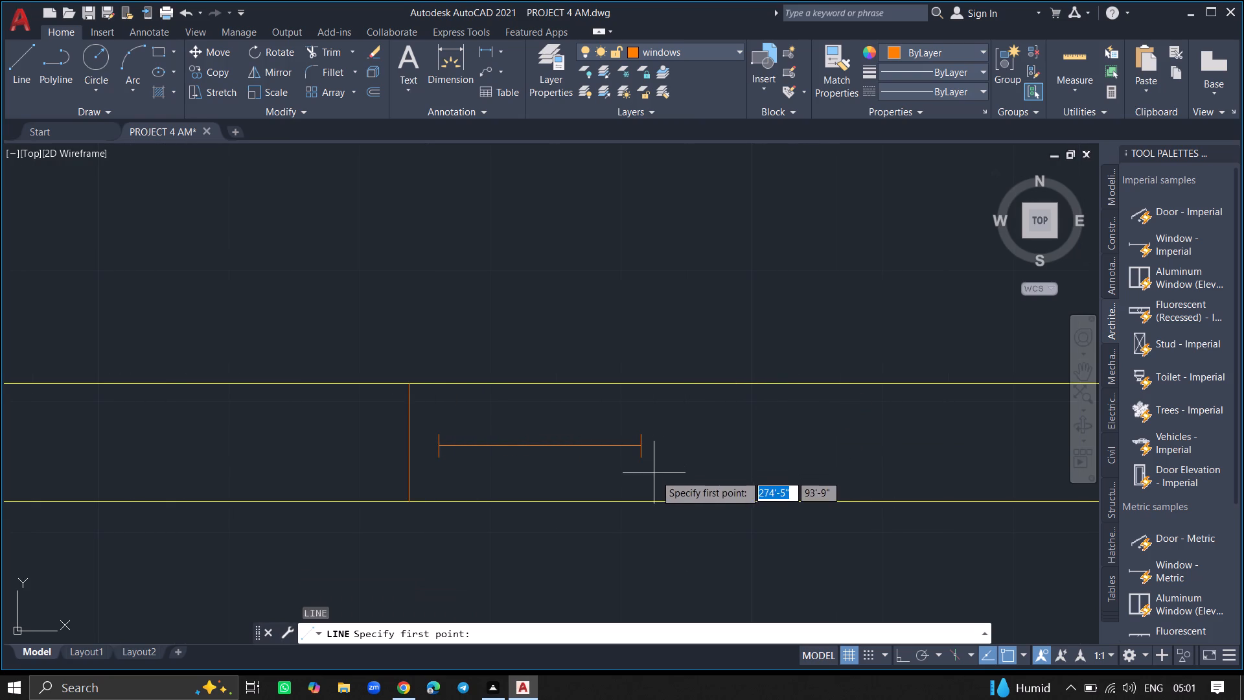
pyautogui.click(667, 501)
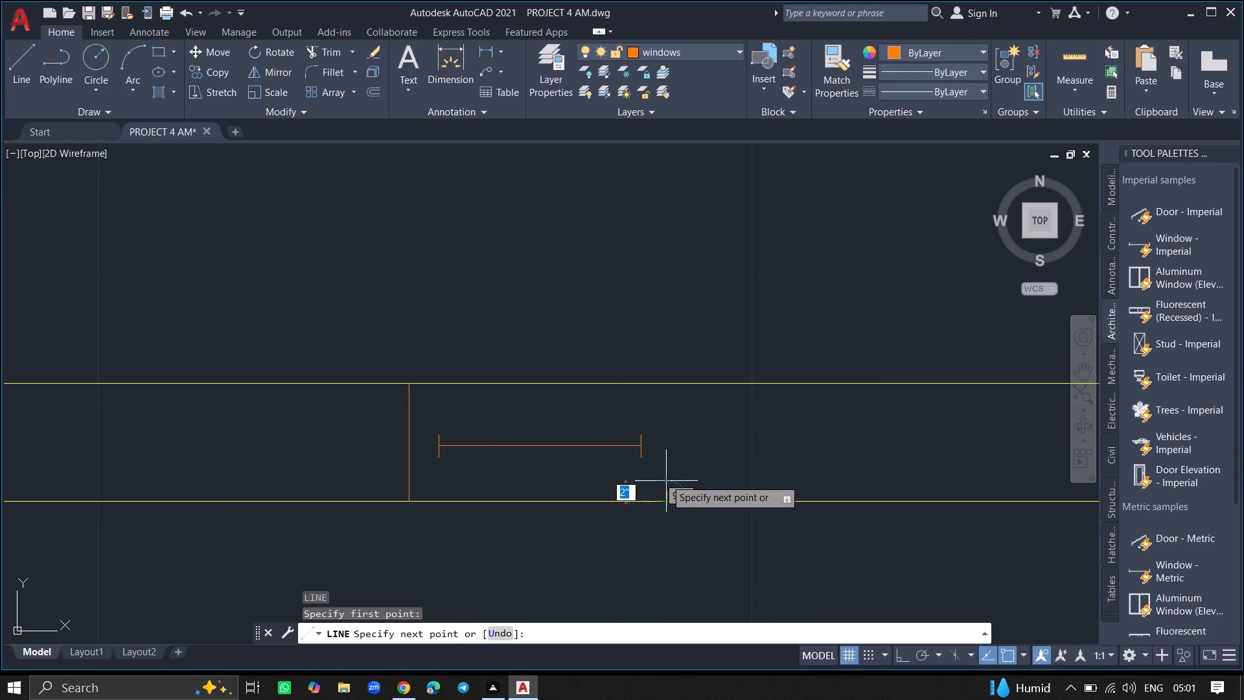
pyautogui.click(663, 382)
pyautogui.press('Return')
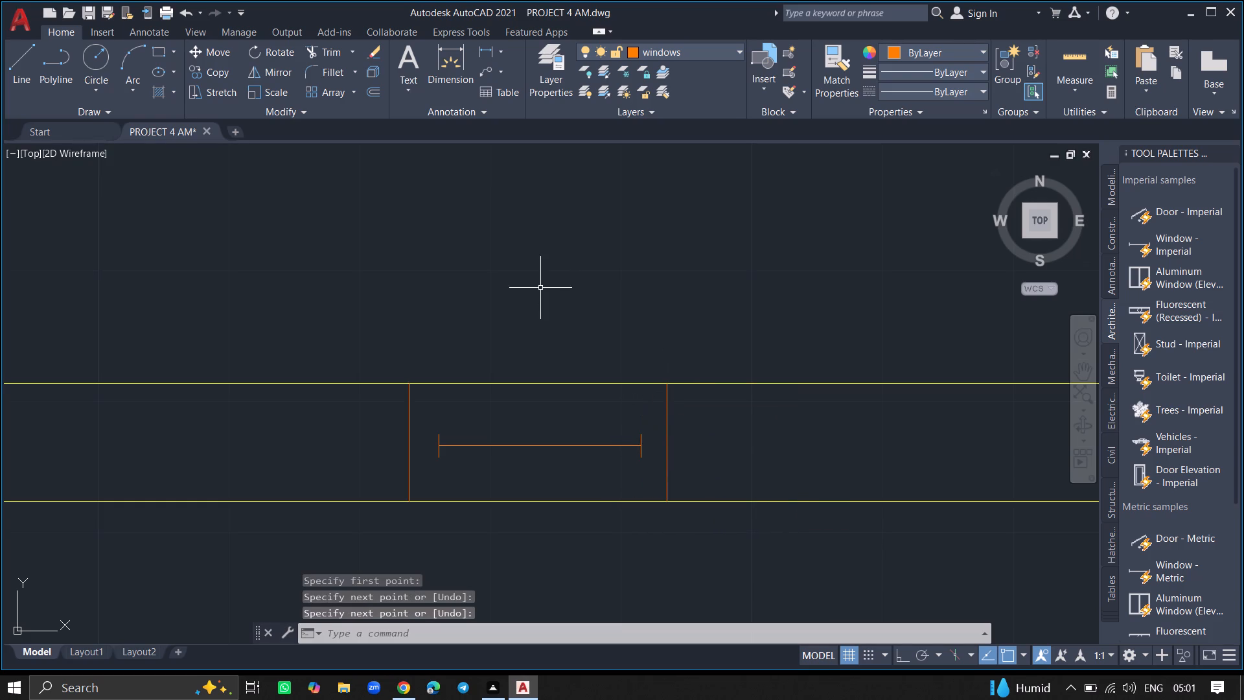
# Draw 9" vertical jamb lines across the bottom wall, just beyond both ends of the narrow middle room's window.
pyautogui.keyDown('ctrl'); pyautogui.scroll(-5, 539, 288); pyautogui.keyUp('ctrl')
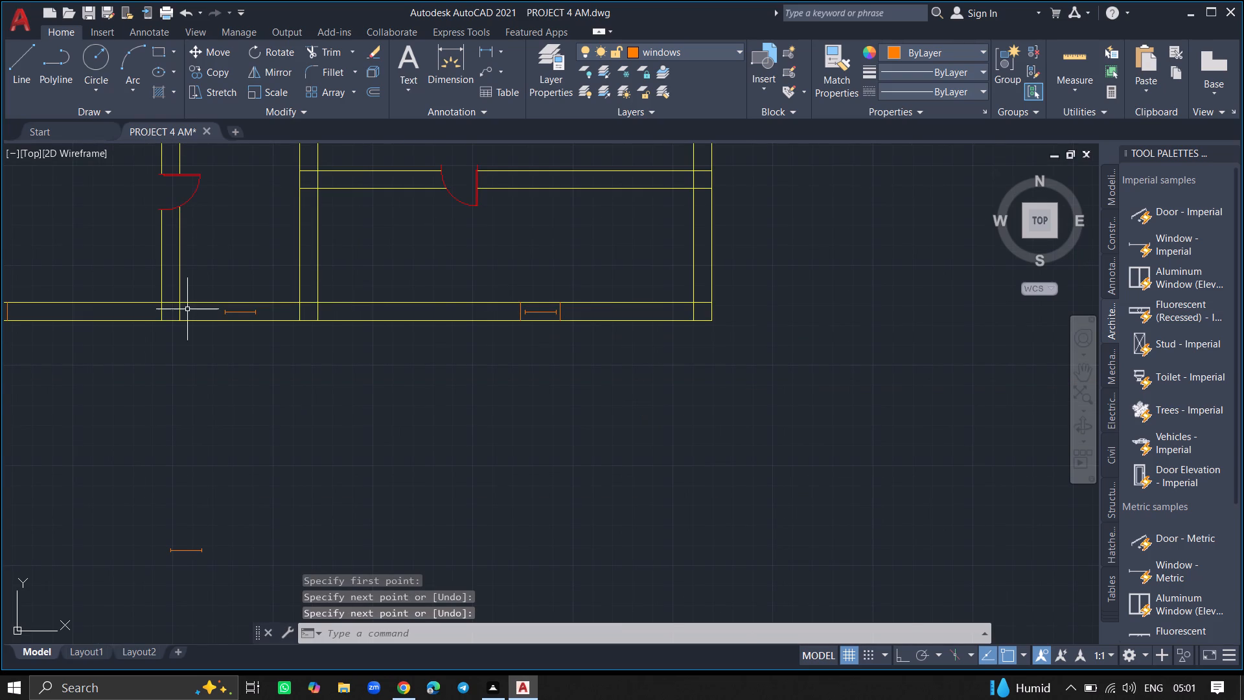
pyautogui.keyDown('ctrl'); pyautogui.scroll(3, 200, 318); pyautogui.keyUp('ctrl')
pyautogui.press('l')
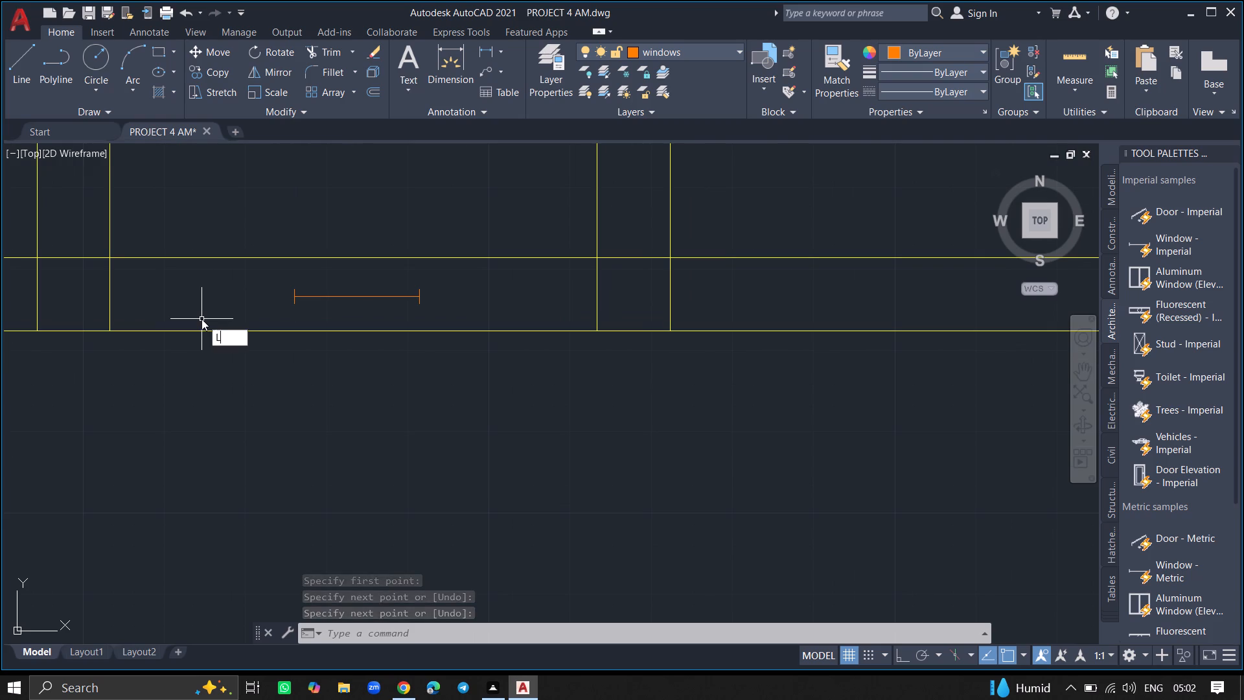
pyautogui.press('Return')
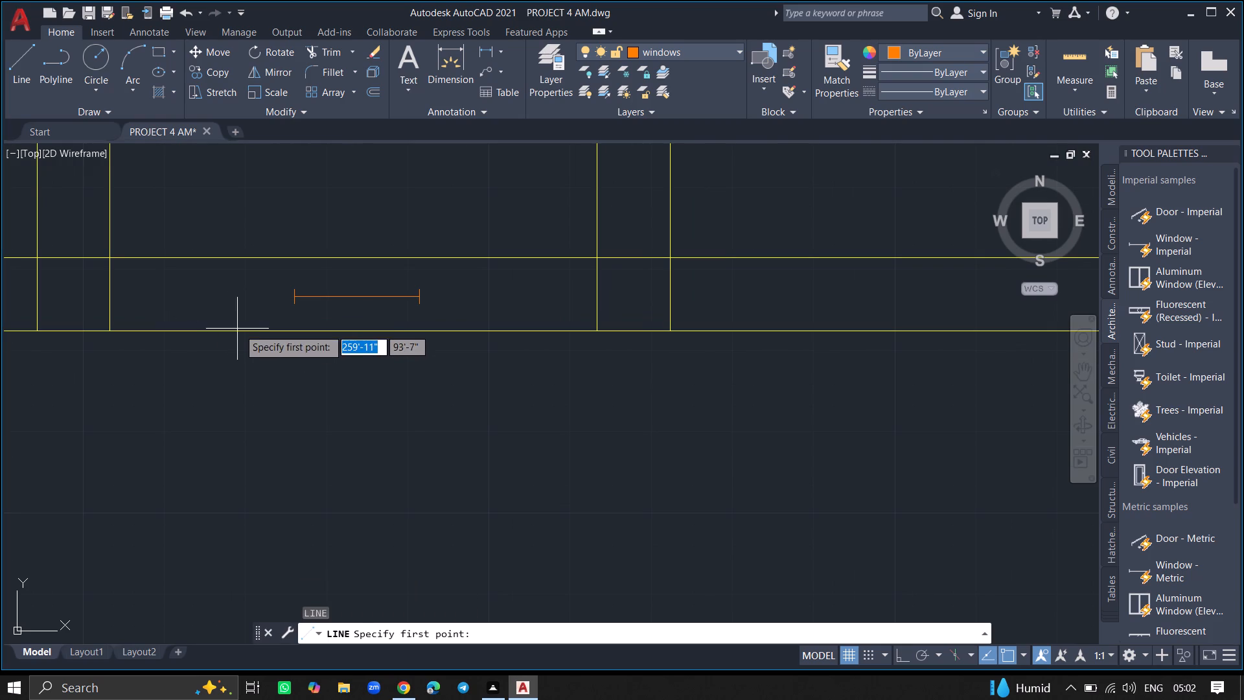
pyautogui.click(276, 331)
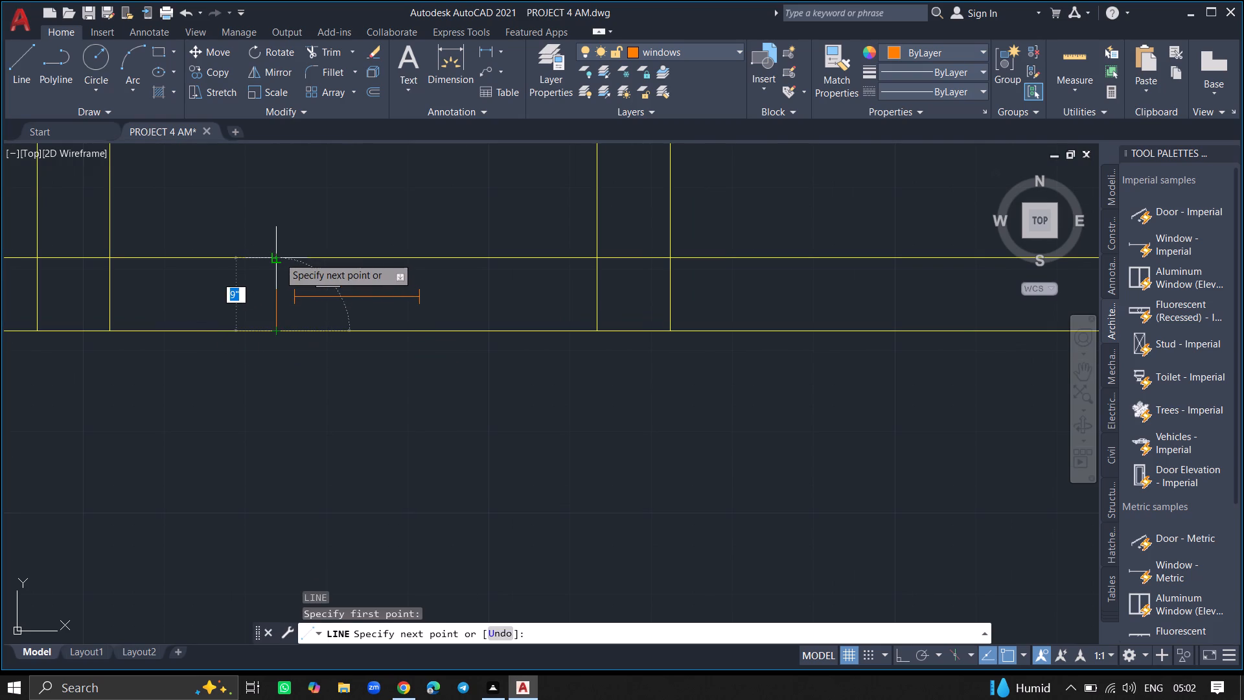
pyautogui.click(279, 257)
pyautogui.press('Return')
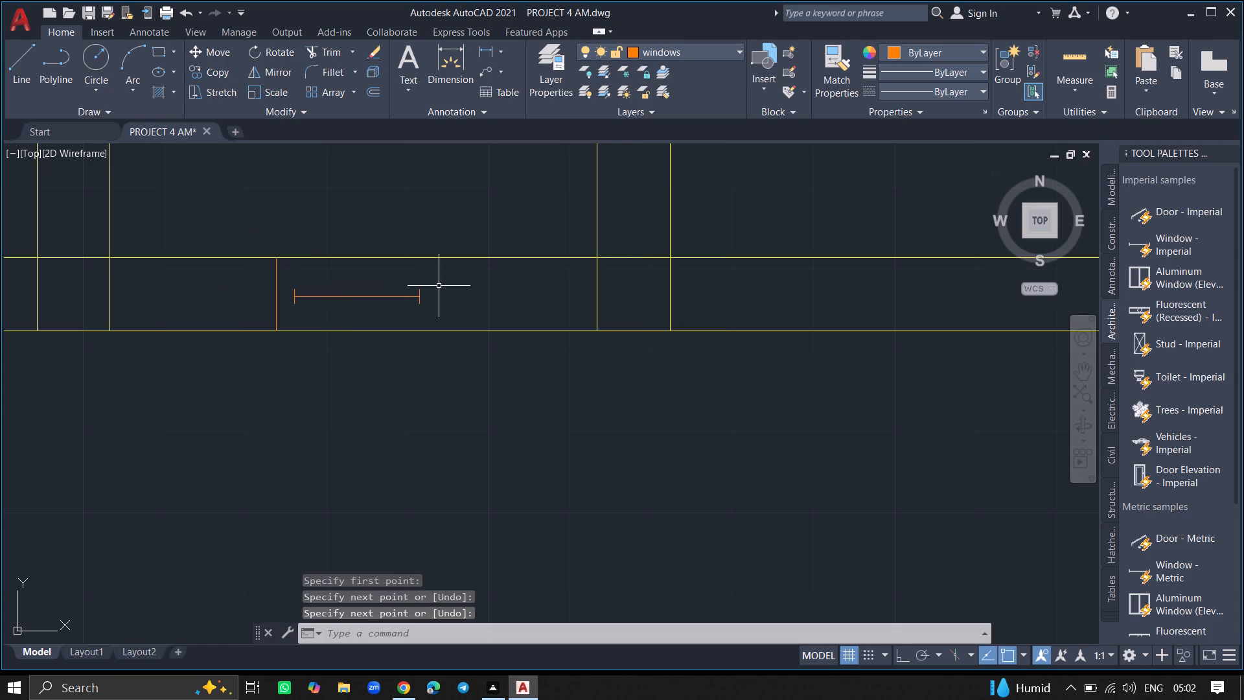
pyautogui.press('l')
pyautogui.press('Return')
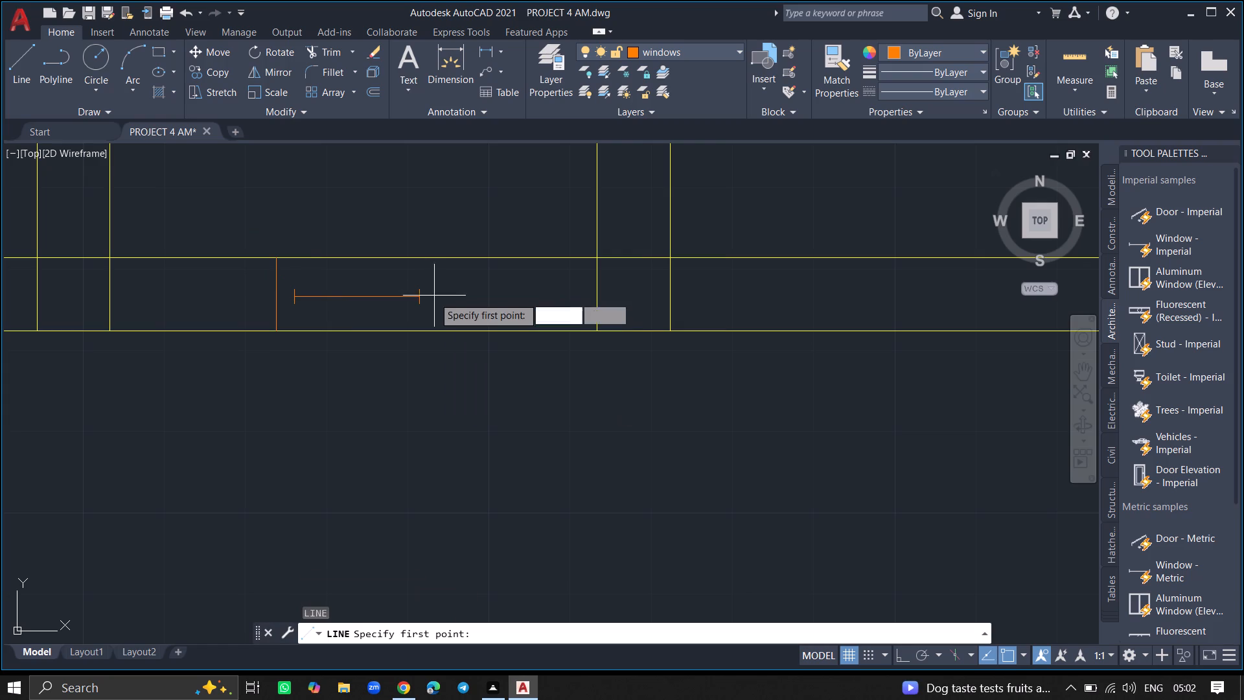
pyautogui.click(432, 328)
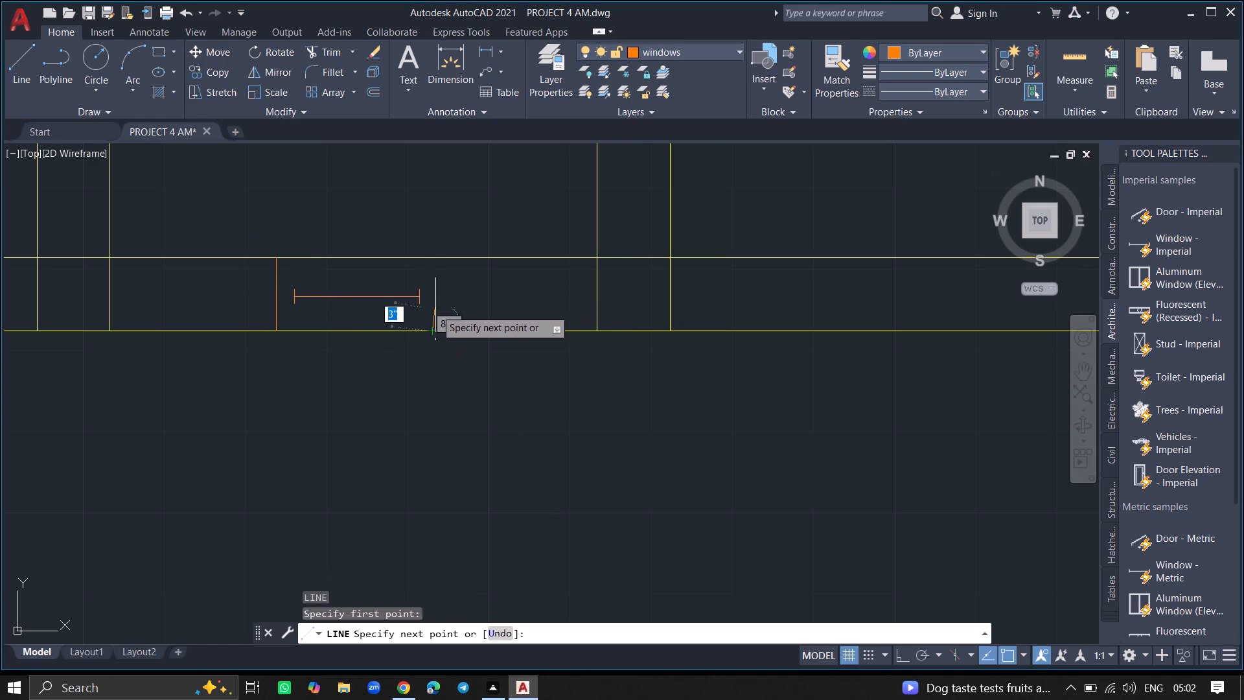
pyautogui.click(430, 261)
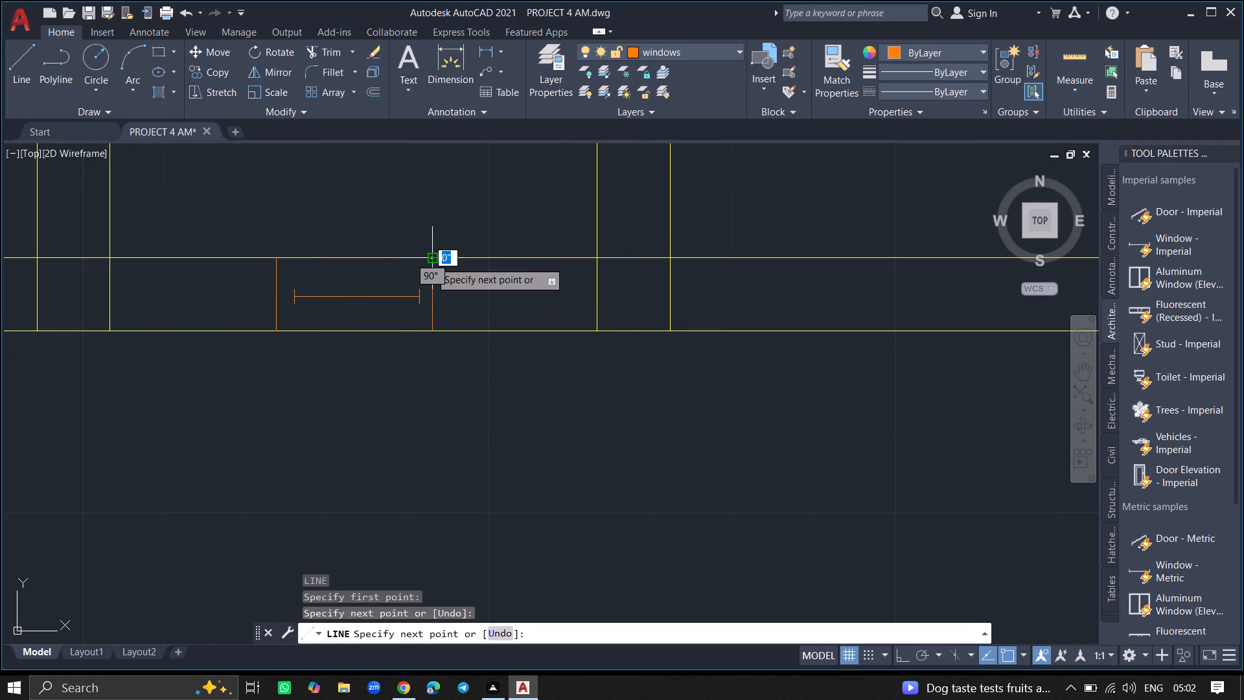
pyautogui.press('Return')
# Delete the spare window copy lying below the bottom wall.
pyautogui.keyDown('ctrl'); pyautogui.scroll(-2, 386, 353); pyautogui.keyUp('ctrl')
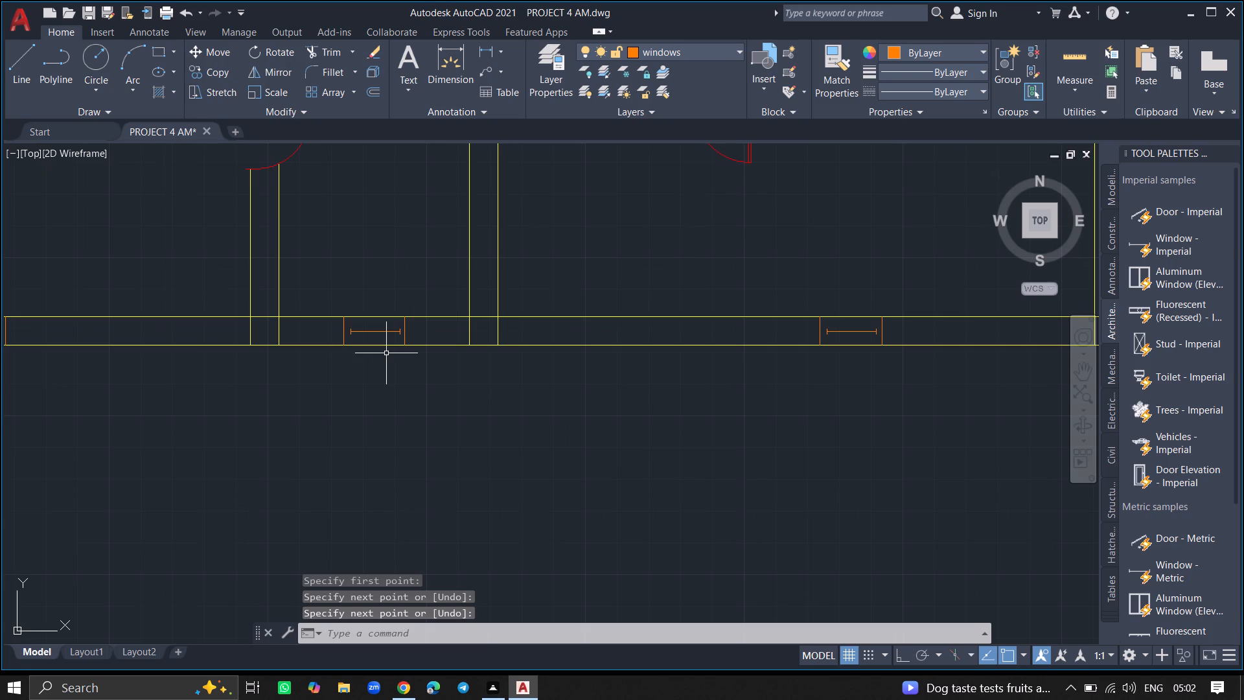
pyautogui.keyDown('ctrl'); pyautogui.scroll(-3, 367, 261); pyautogui.keyUp('ctrl')
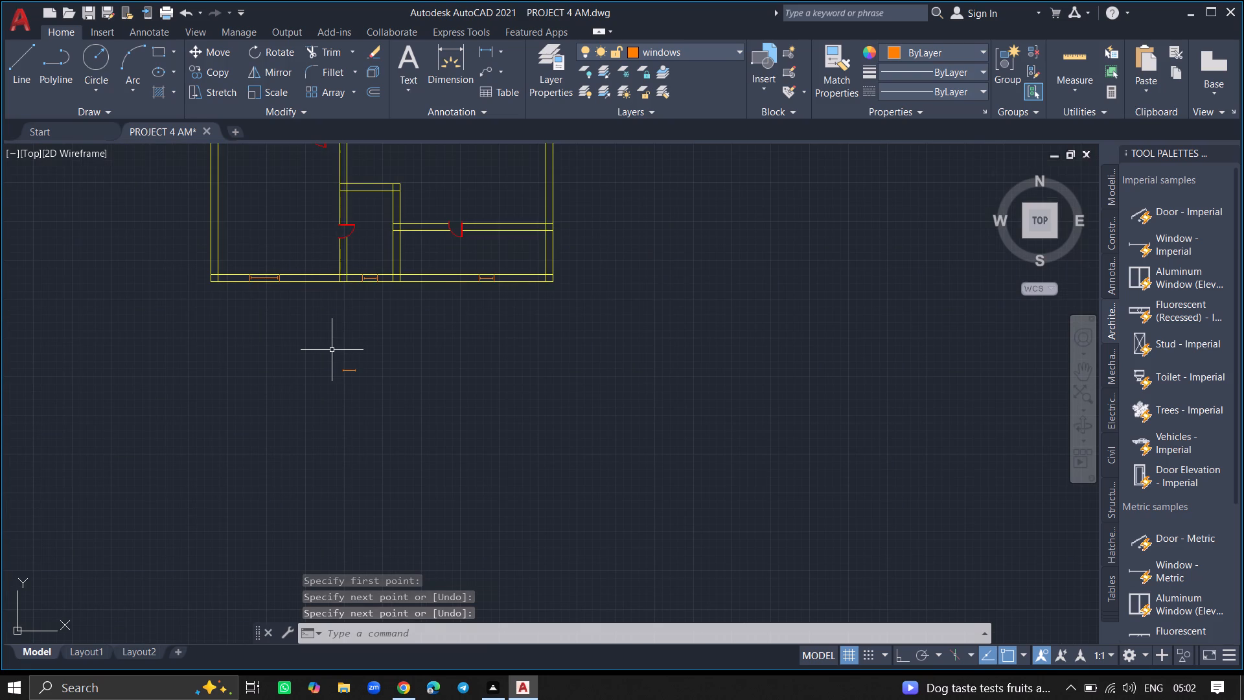
pyautogui.click(346, 372)
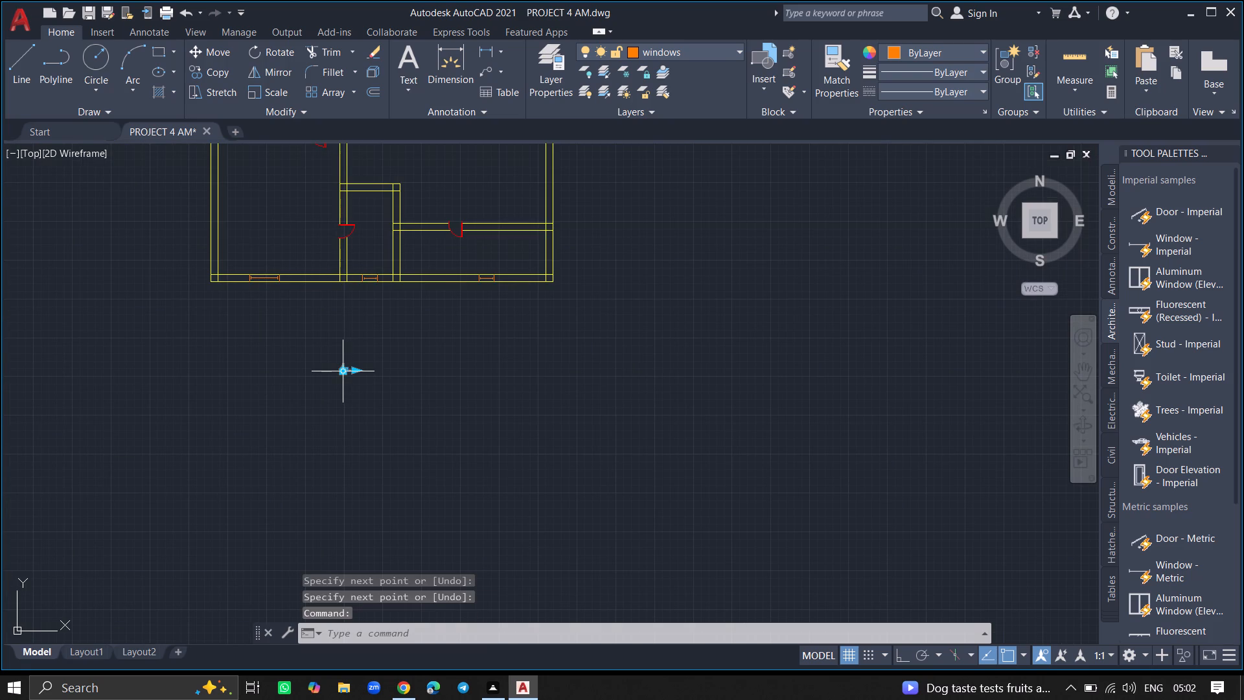
pyautogui.press('Delete')
# Hatch the top wall from the plan's upper-left corner to the first window and the left exterior wall below it with solid yellow.
pyautogui.keyDown('ctrl'); pyautogui.scroll(-1, 346, 372); pyautogui.keyUp('ctrl')
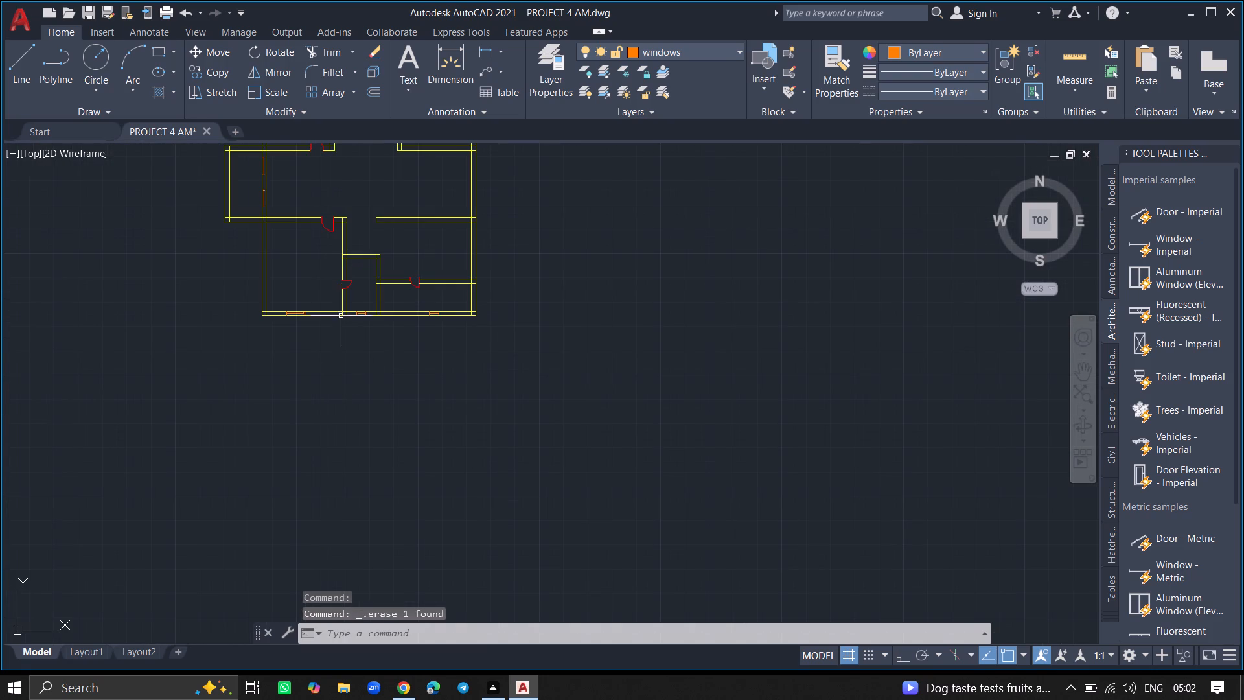
pyautogui.keyDown('ctrl'); pyautogui.scroll(-1, 302, 254); pyautogui.keyUp('ctrl')
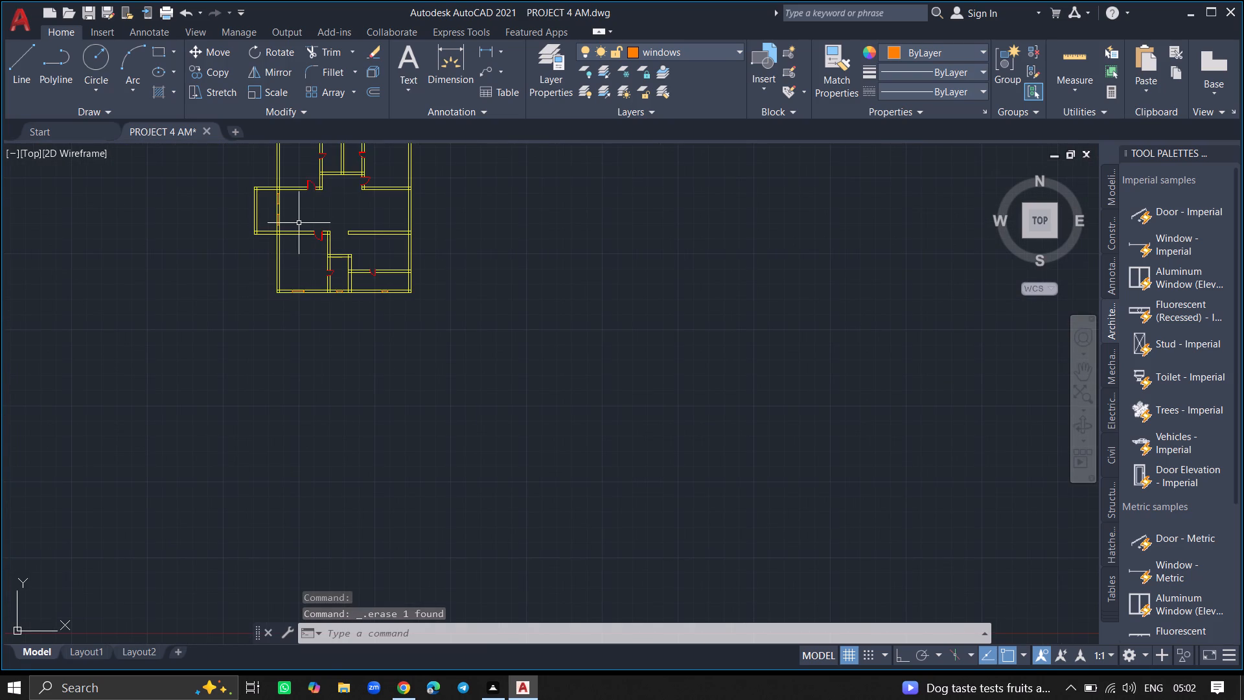
pyautogui.keyDown('ctrl'); pyautogui.scroll(-1, 299, 223); pyautogui.keyUp('ctrl')
pyautogui.keyDown('ctrl'); pyautogui.scroll(2, 299, 174); pyautogui.keyUp('ctrl')
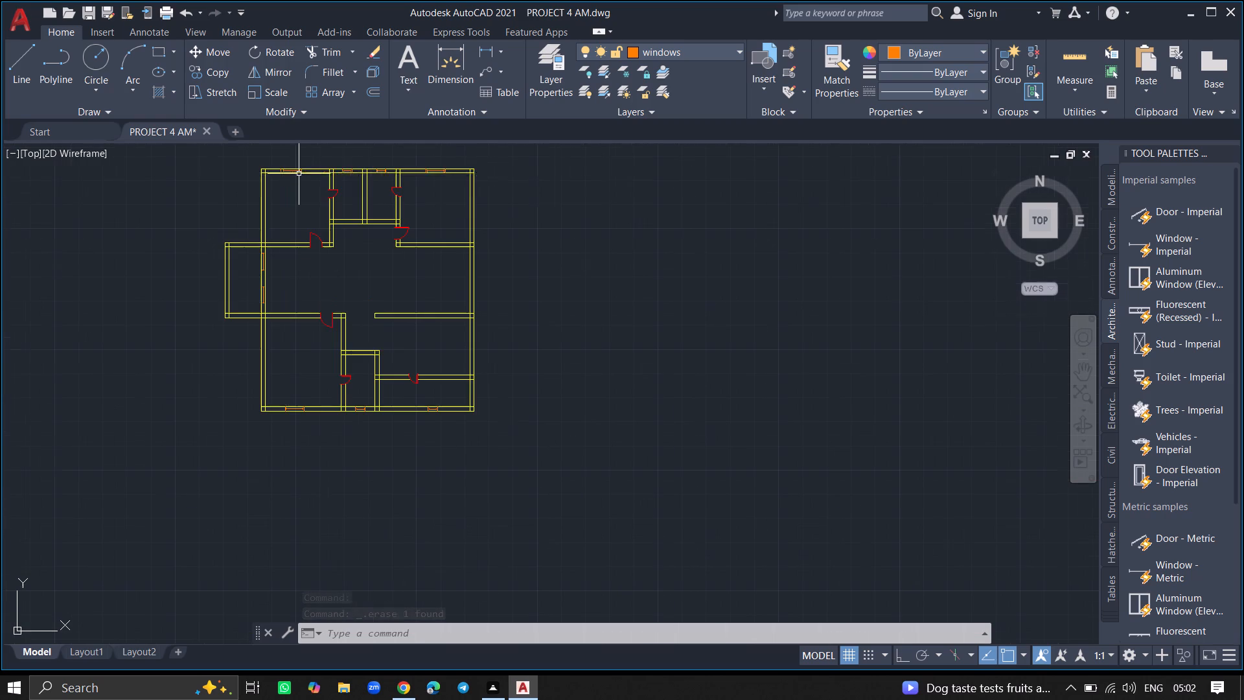
pyautogui.keyDown('ctrl'); pyautogui.scroll(4, 302, 152); pyautogui.keyUp('ctrl')
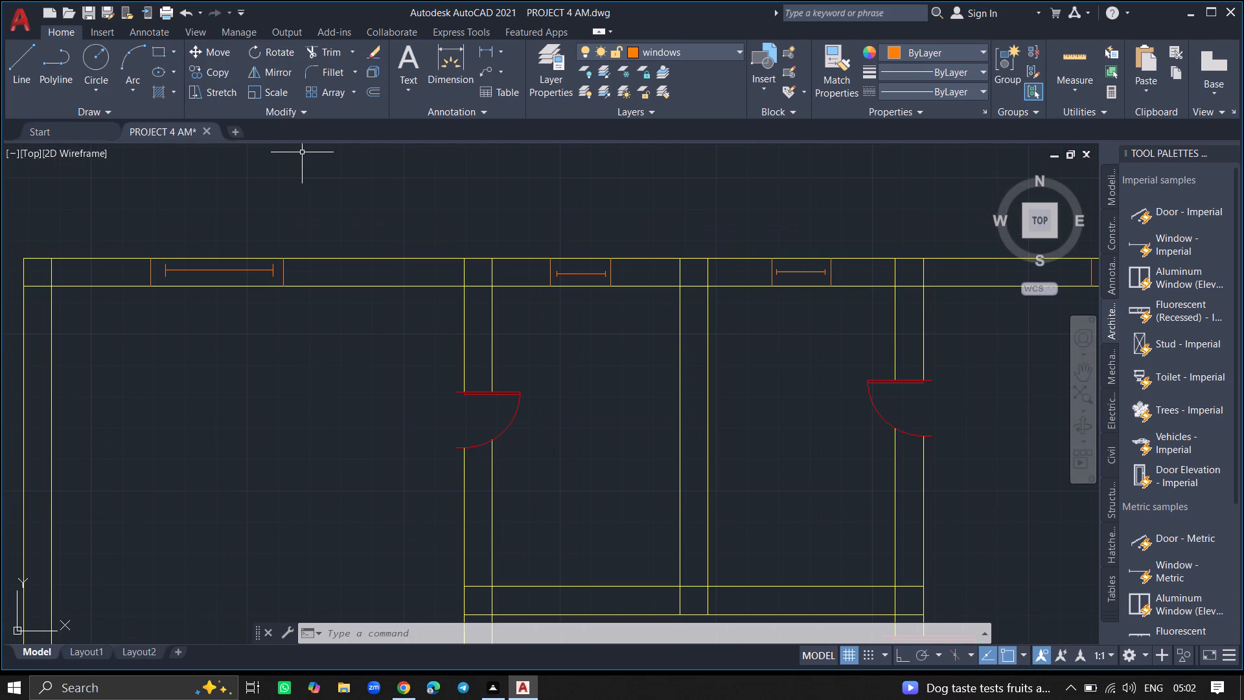
pyautogui.write('HATCH')
pyautogui.press('Return')
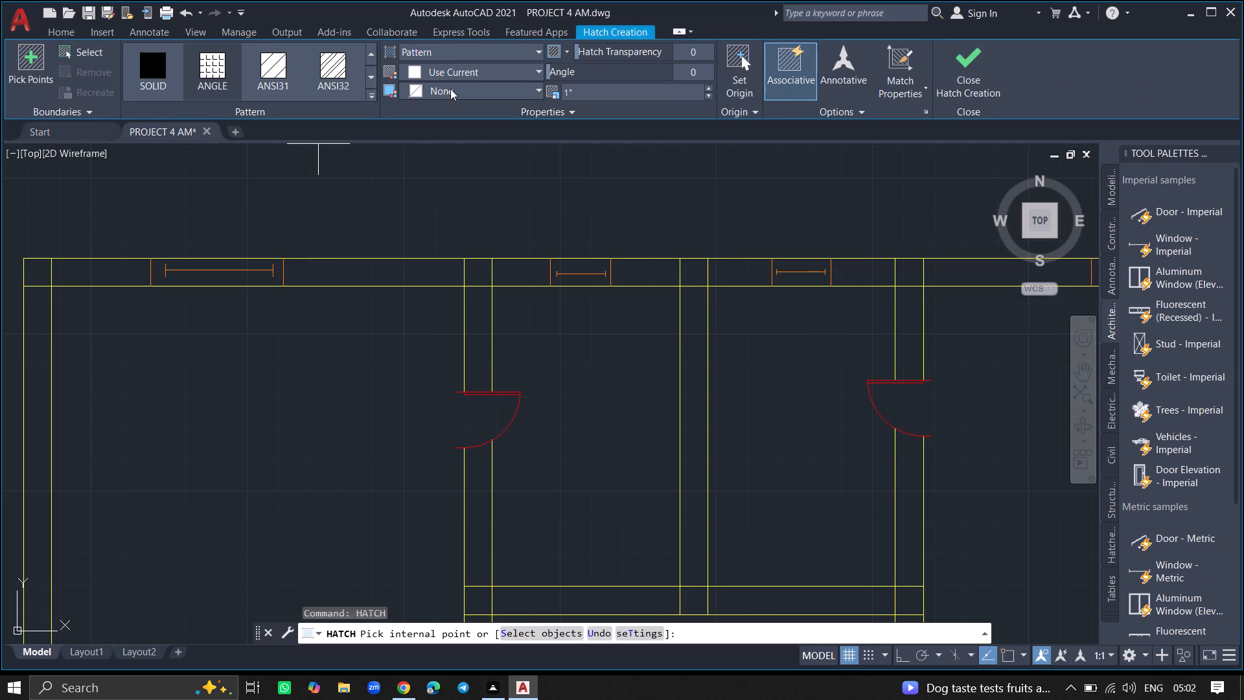
pyautogui.click(457, 69)
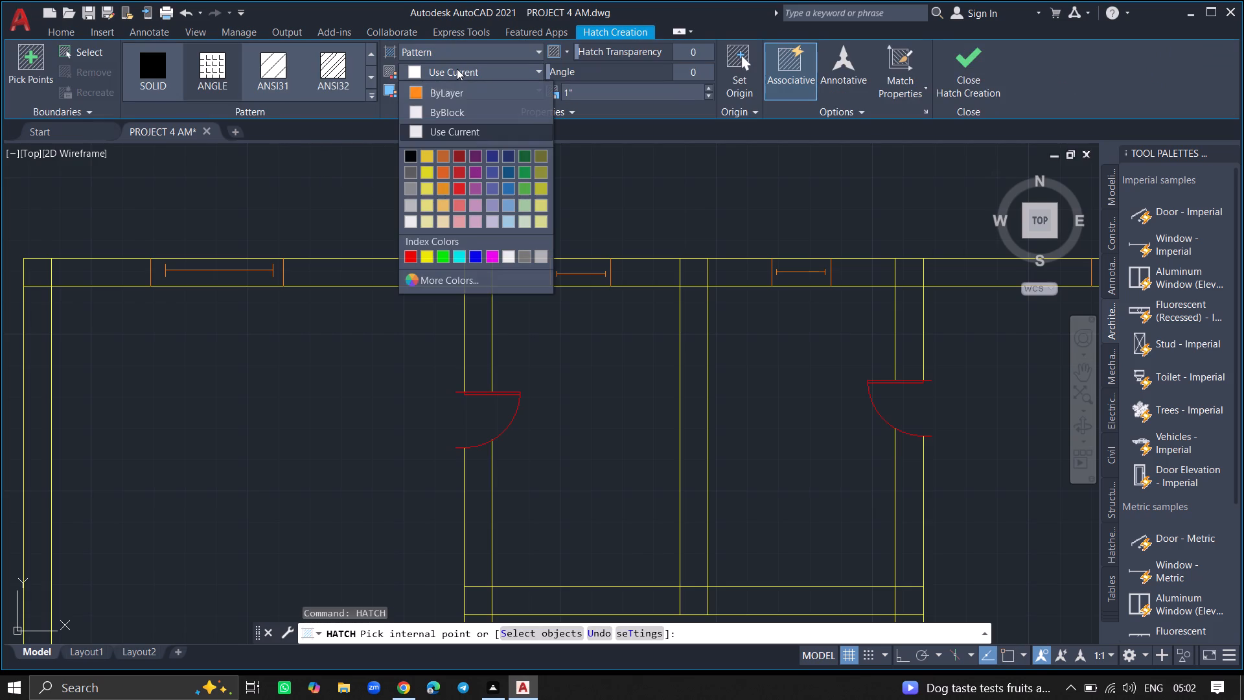
pyautogui.click(432, 255)
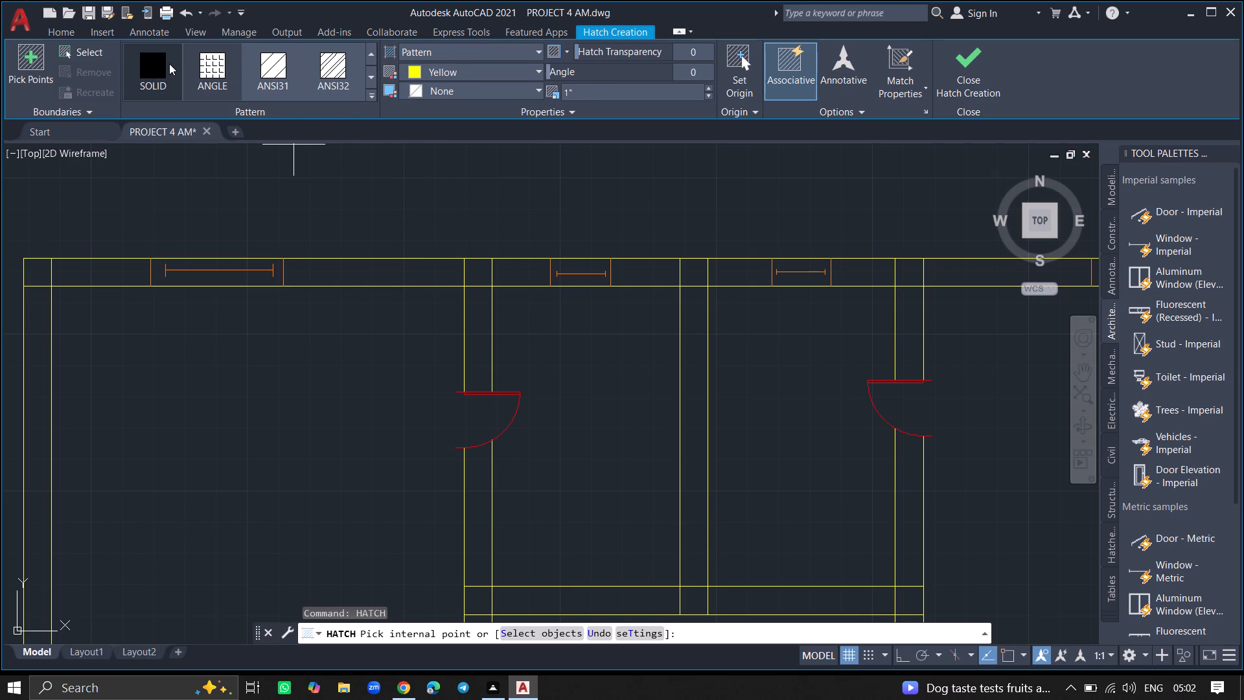
pyautogui.click(269, 79)
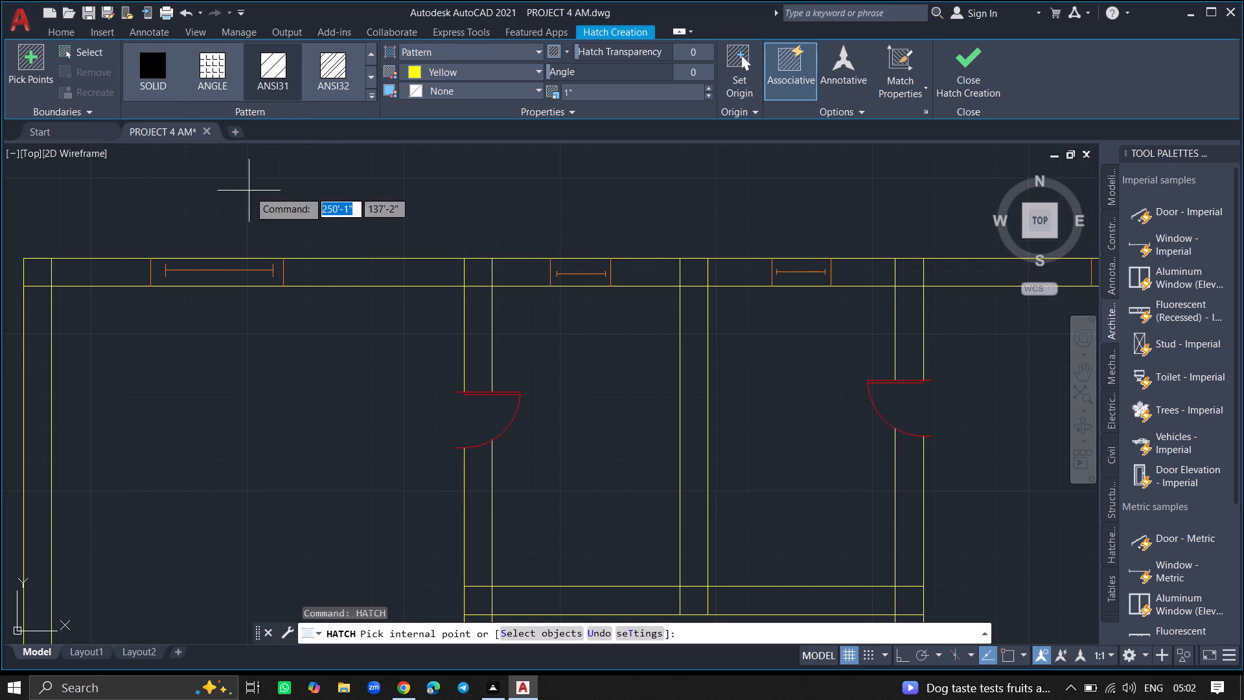
pyautogui.click(144, 88)
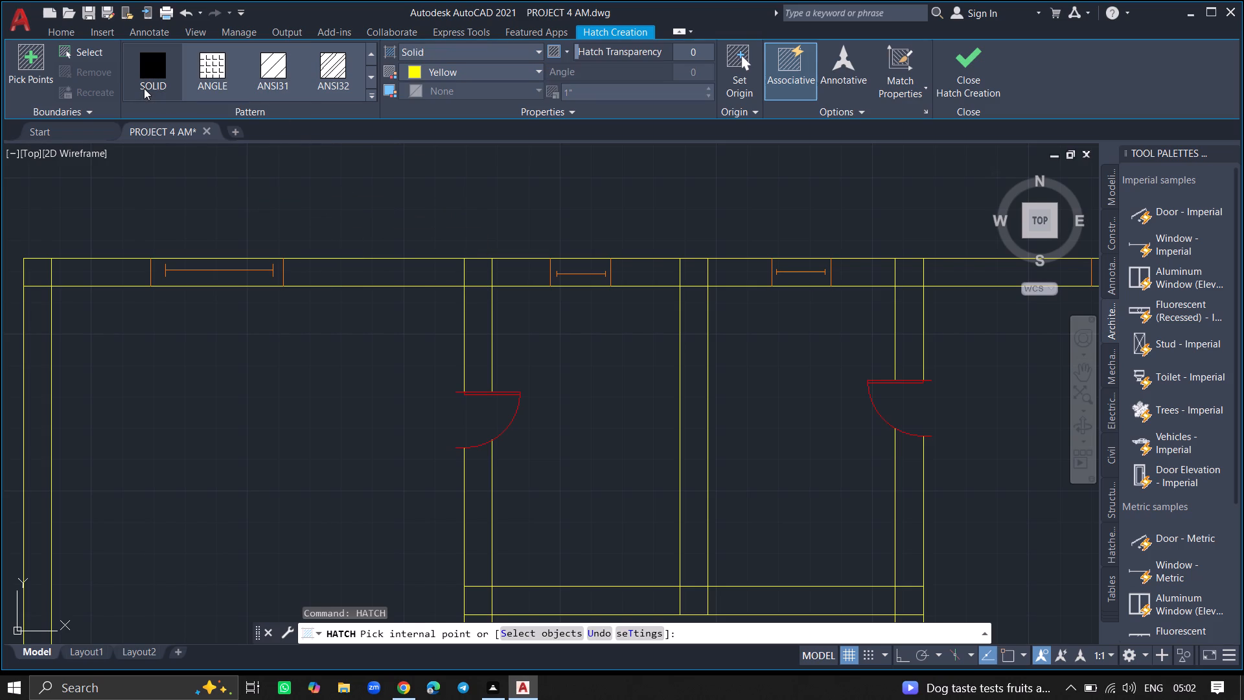
pyautogui.click(100, 272)
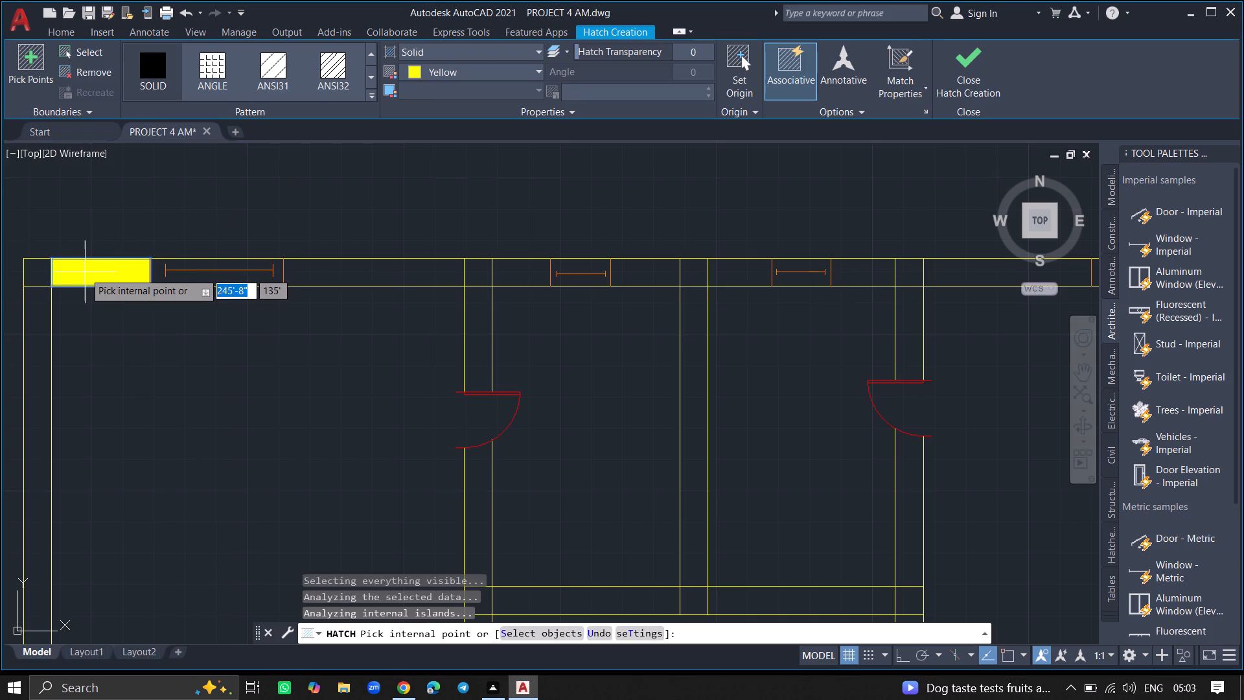
pyautogui.click(44, 276)
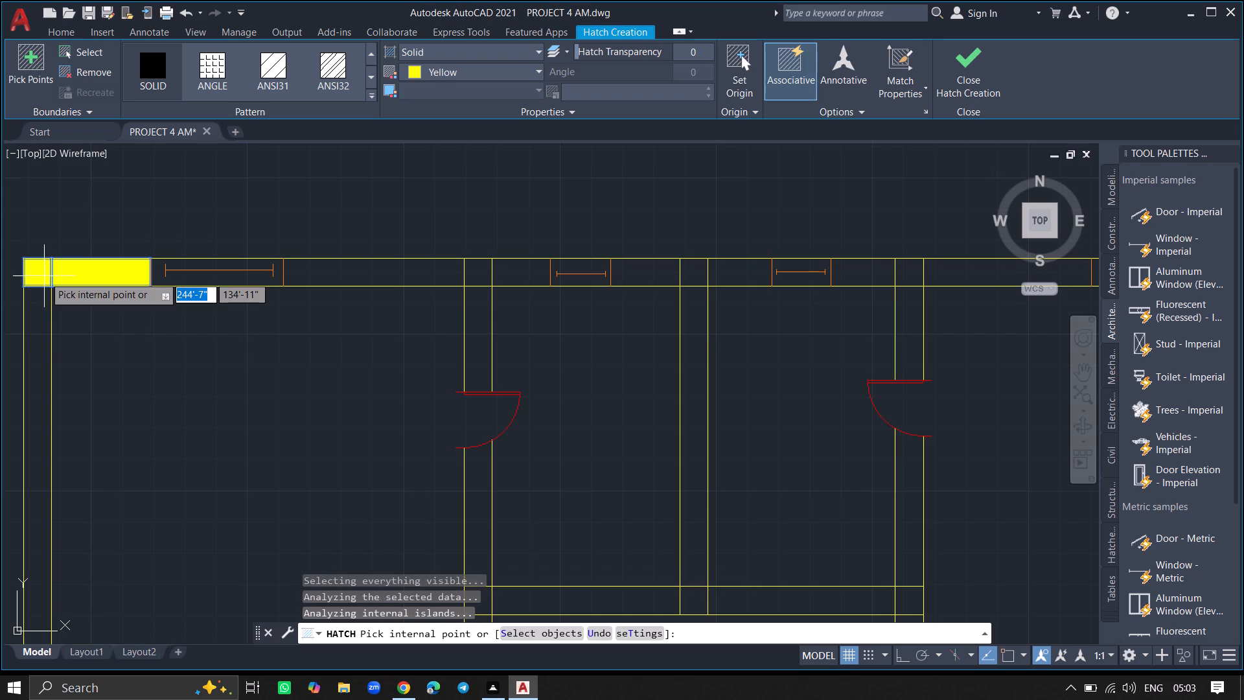
pyautogui.click(31, 325)
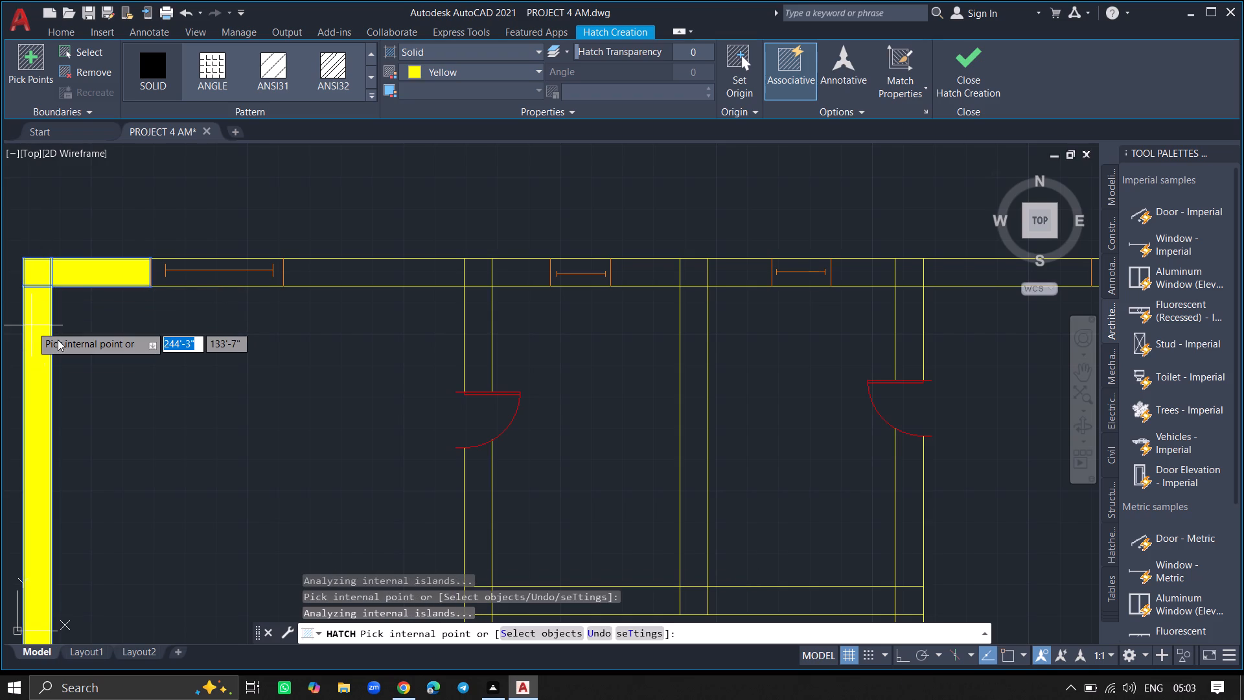
# Hatch the top wall just past the first window and the upper-left room's inner wall above and below its door in solid yellow.
pyautogui.click(372, 274)
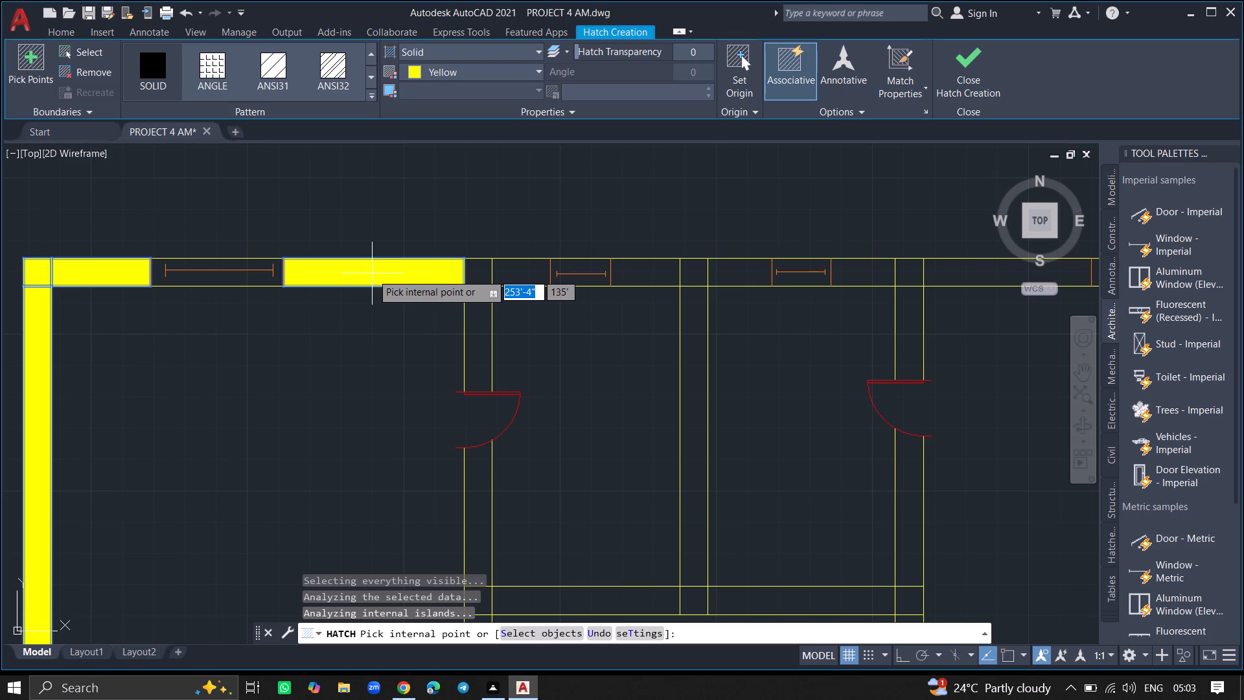
pyautogui.click(476, 272)
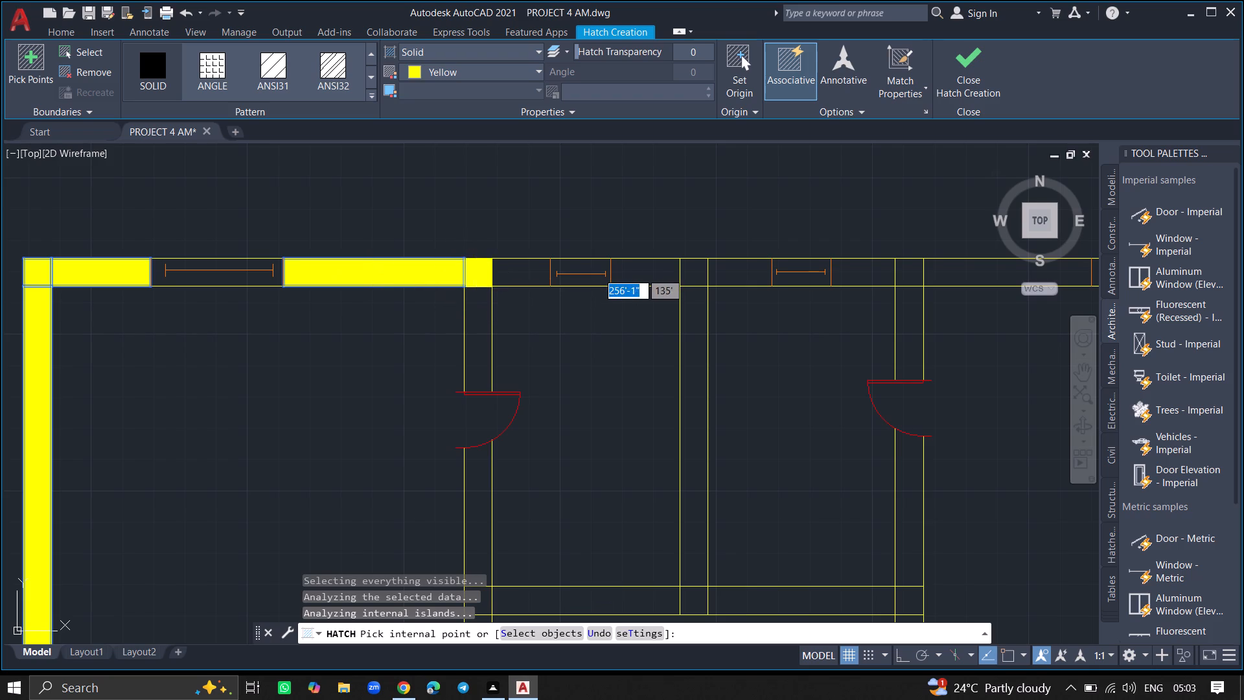
pyautogui.click(473, 316)
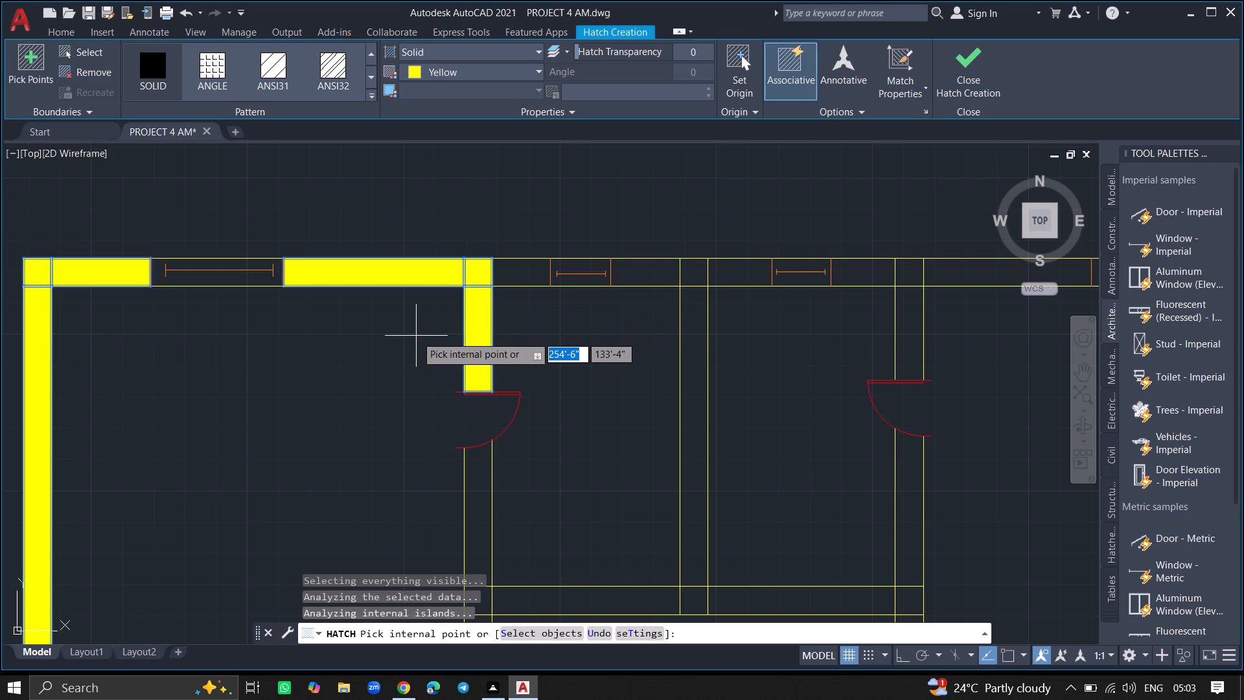
pyautogui.keyDown('ctrl'); pyautogui.scroll(-3, 416, 336); pyautogui.keyUp('ctrl')
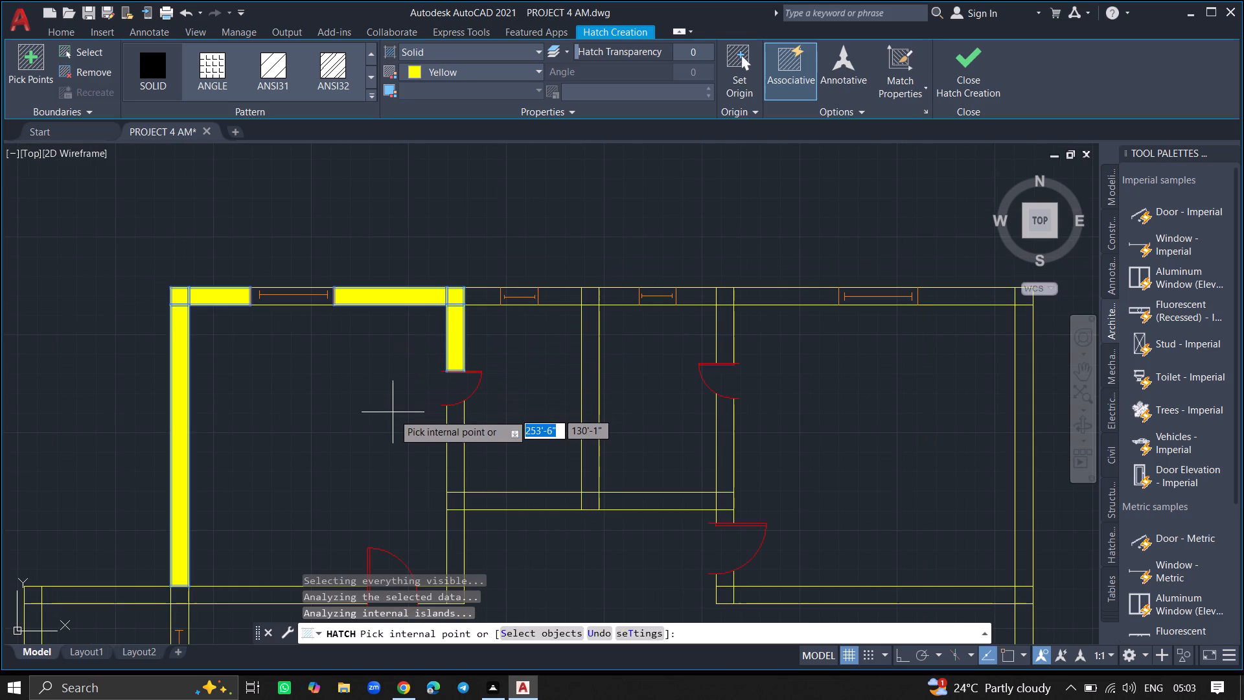
pyautogui.click(453, 441)
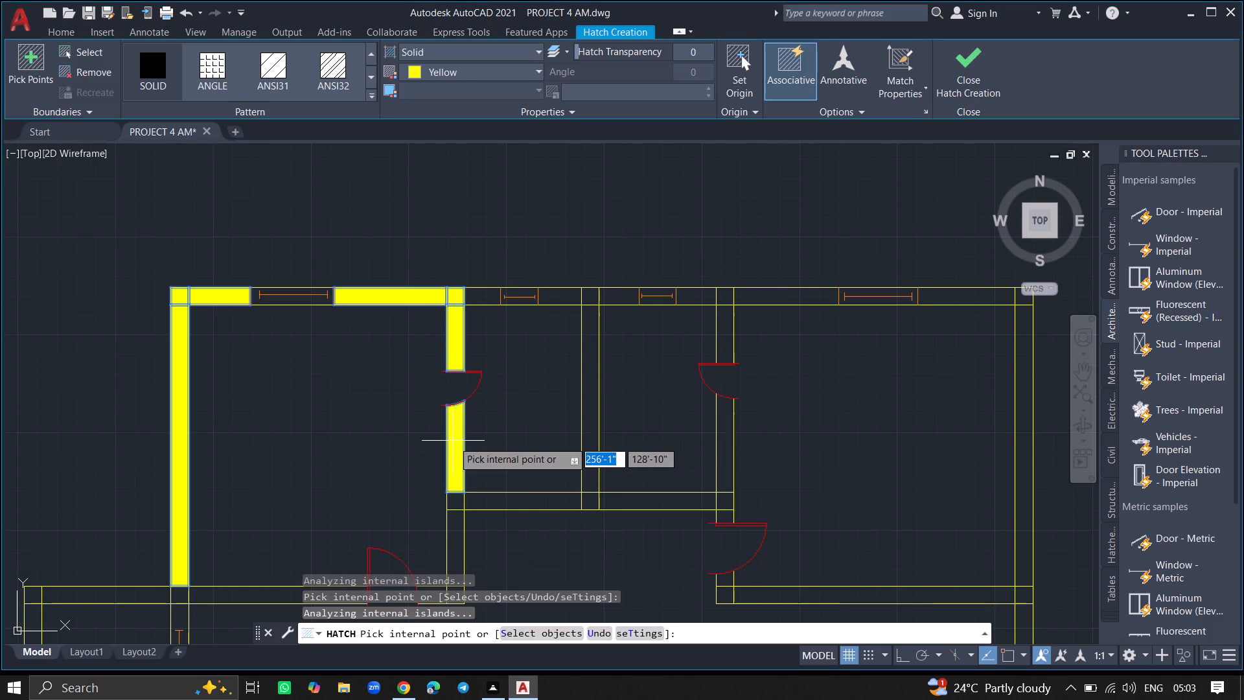
pyautogui.click(457, 504)
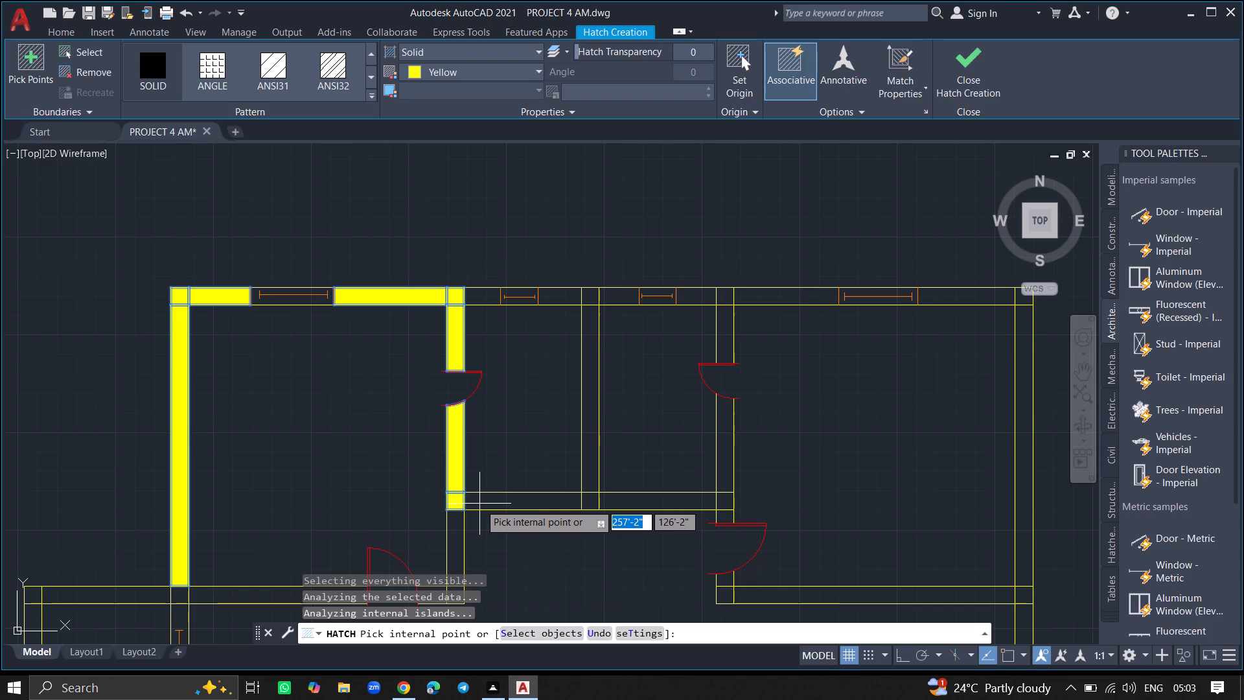
# Hatch the first small room's bottom wall, the partition between the two small rooms, and the top wall on both sides of the second window.
pyautogui.click(479, 504)
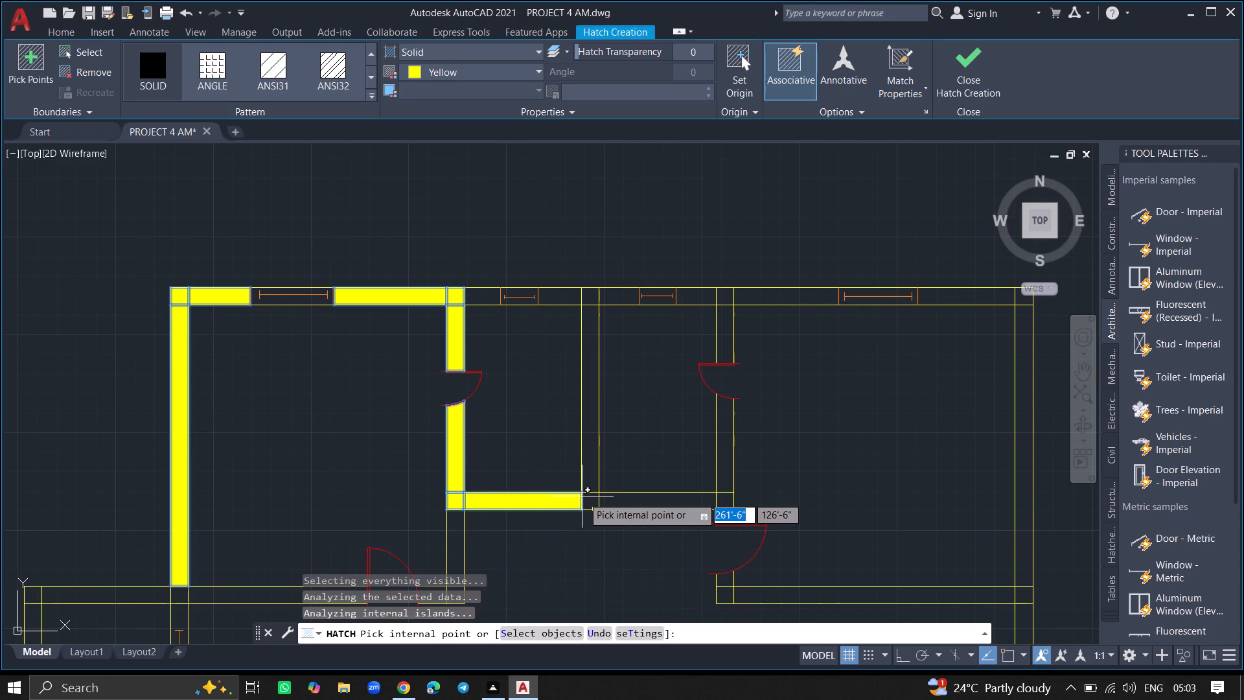
pyautogui.click(584, 496)
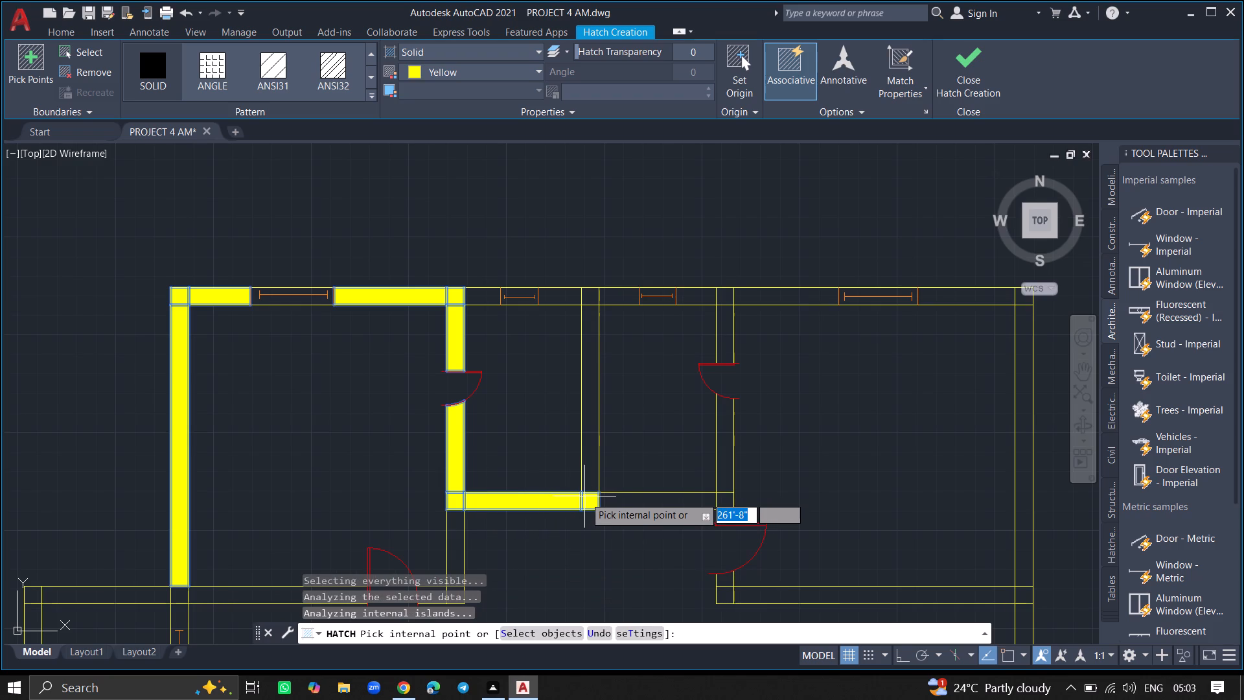
pyautogui.click(586, 485)
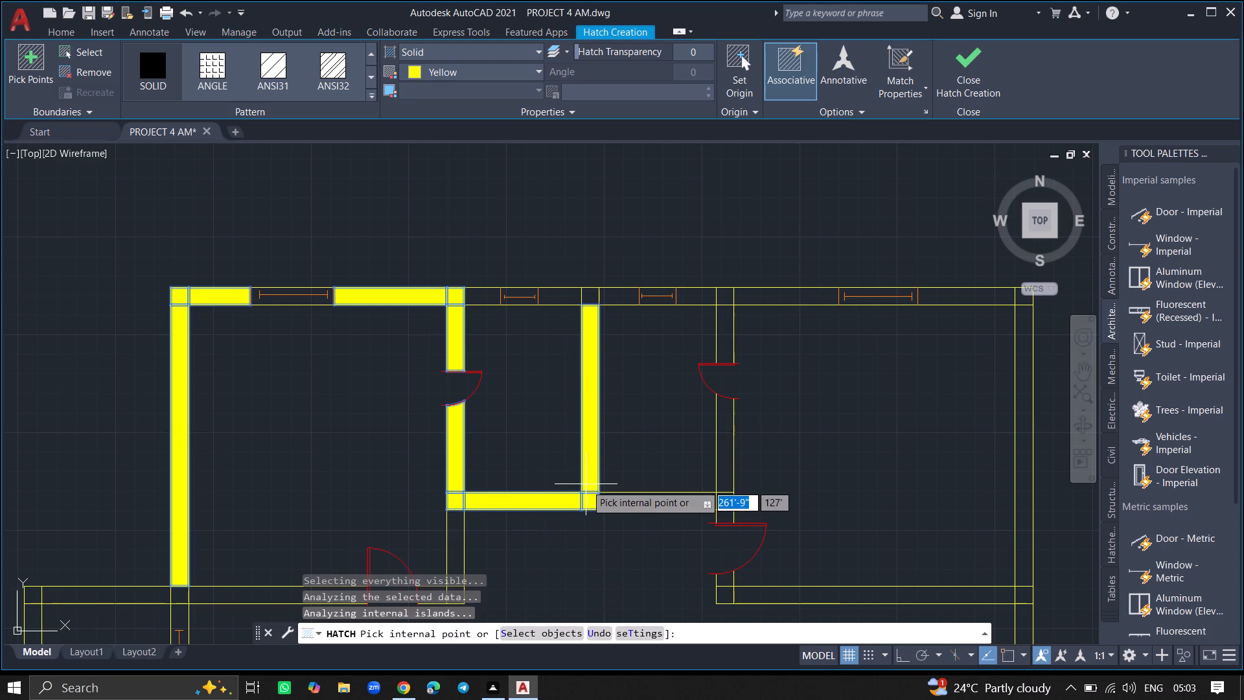
pyautogui.click(592, 301)
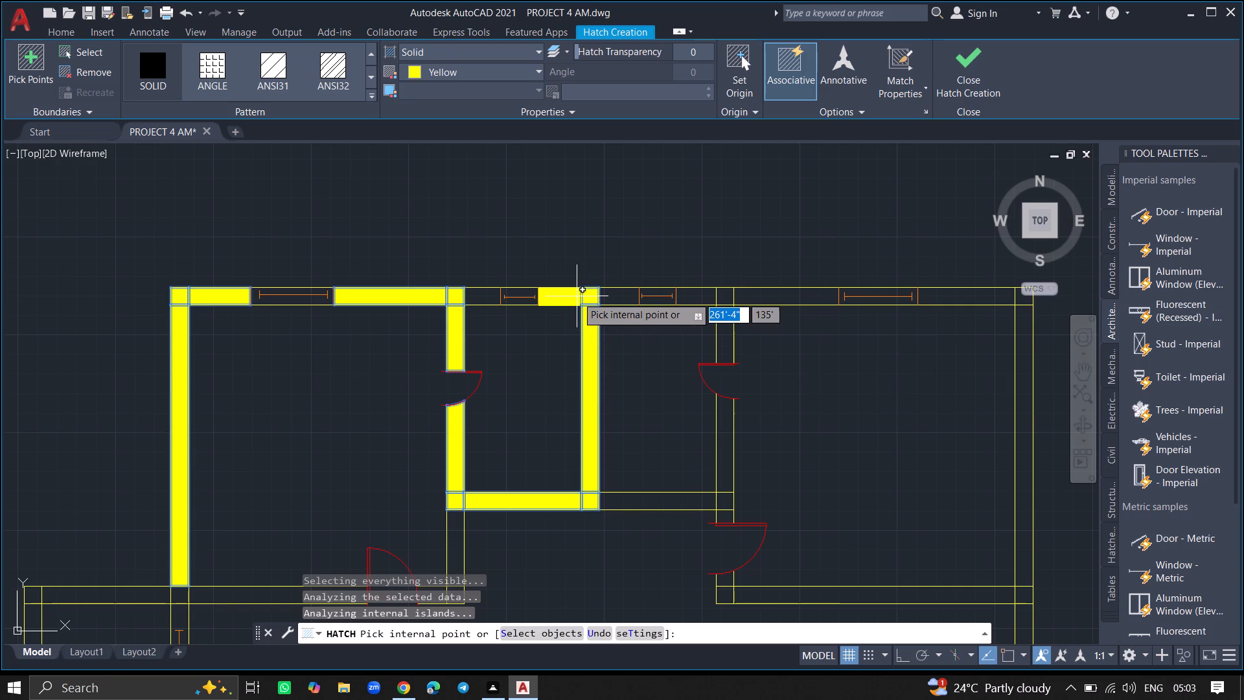
pyautogui.click(577, 296)
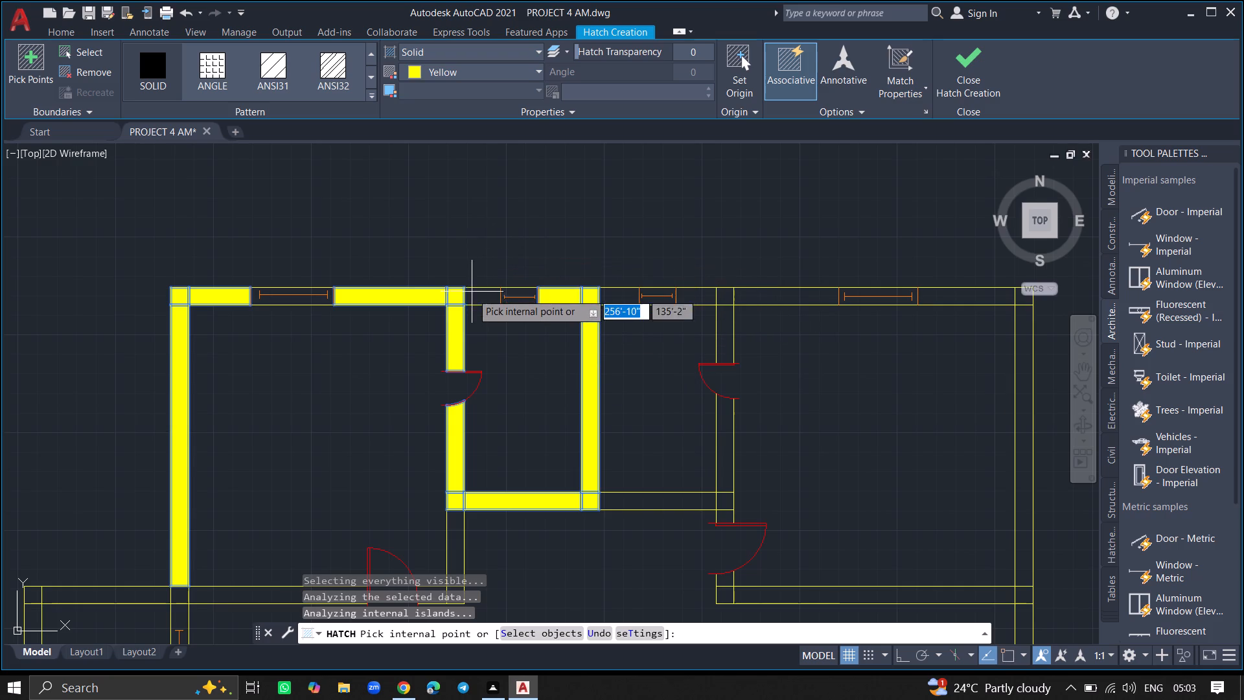
pyautogui.click(474, 297)
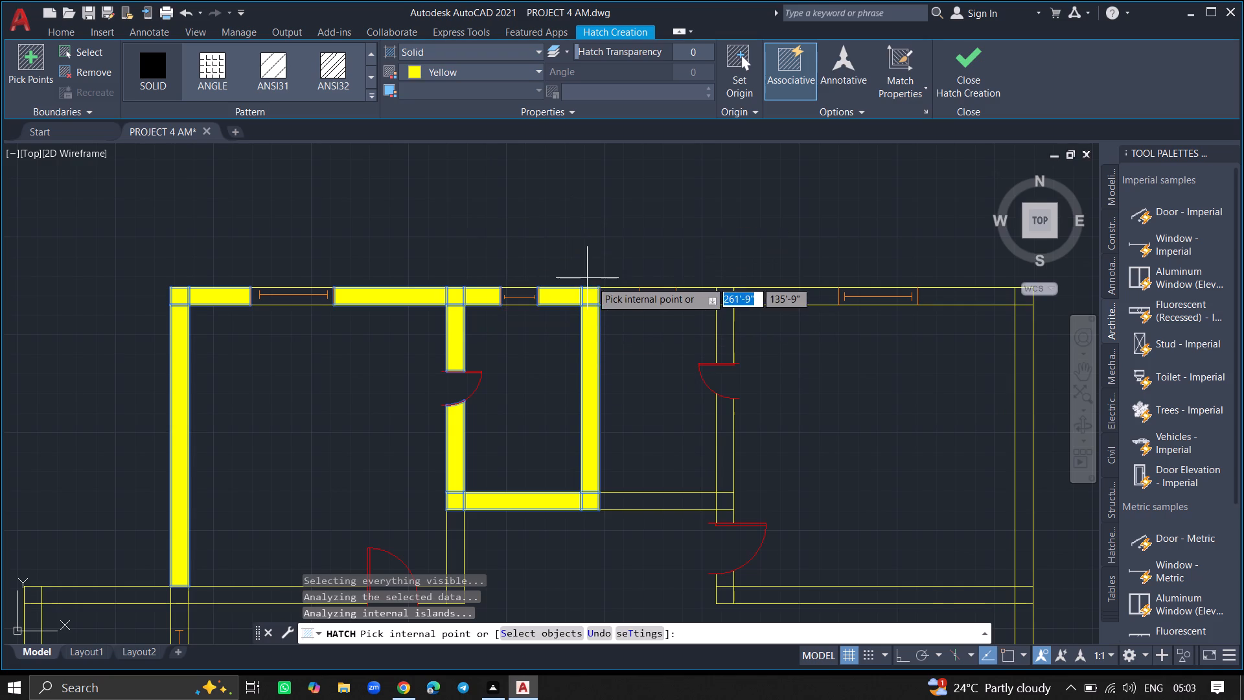
# Hatch the second small room's remaining walls: the top wall around its window, the door wall above and below the door, and the bottom wall.
pyautogui.click(601, 300)
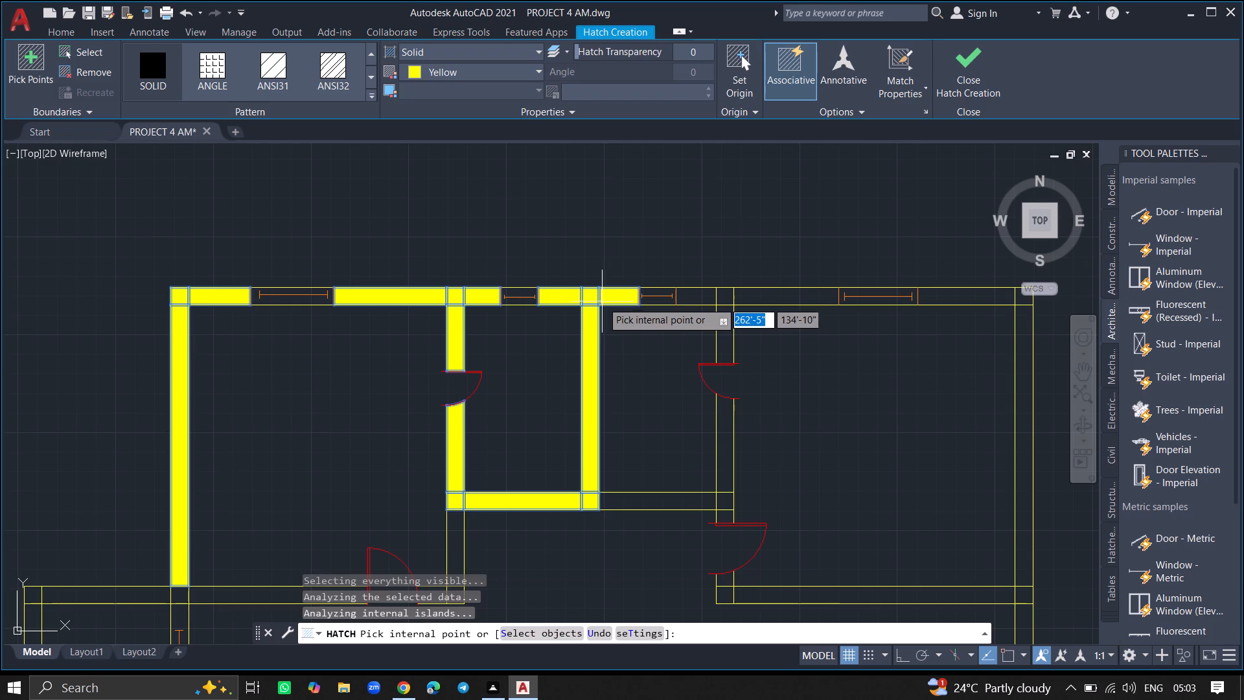
pyautogui.click(698, 298)
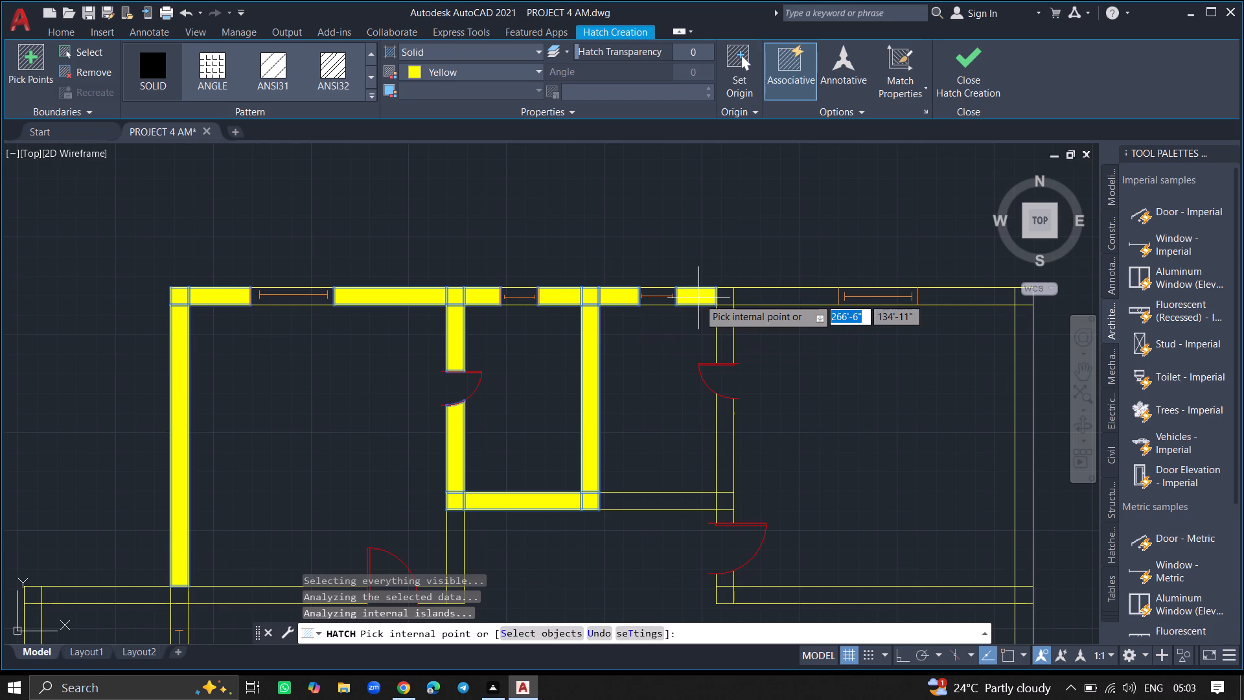
pyautogui.click(719, 298)
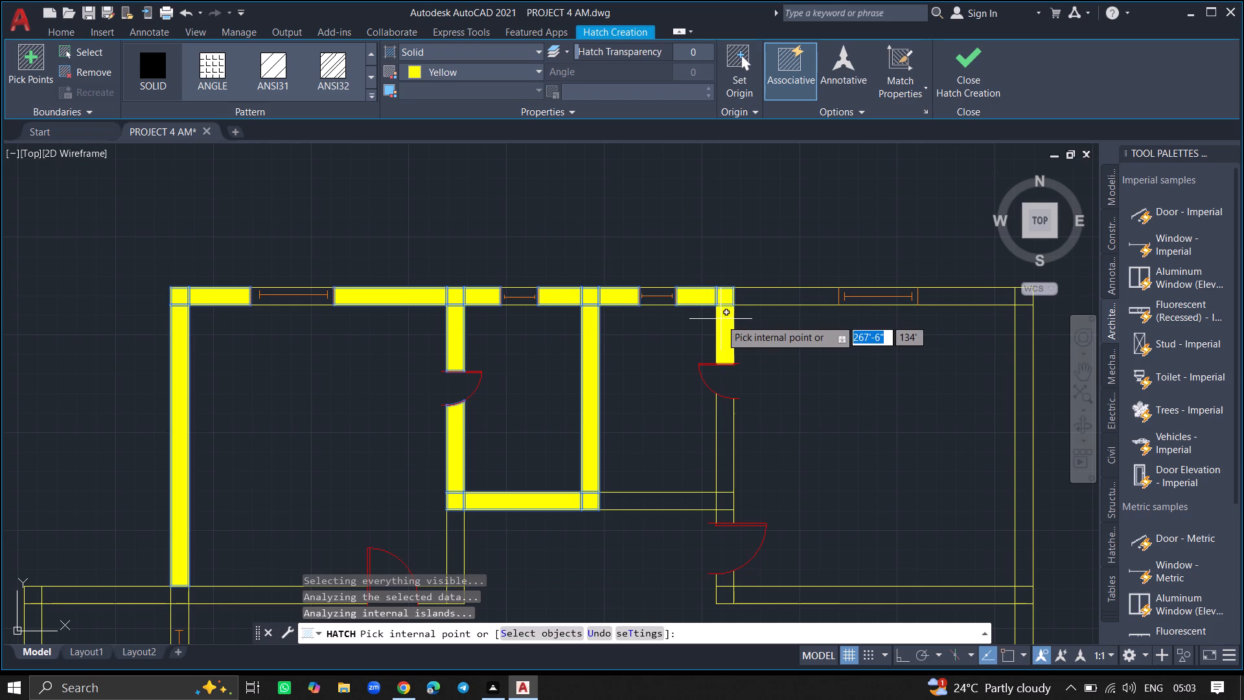
pyautogui.click(720, 319)
pyautogui.click(725, 423)
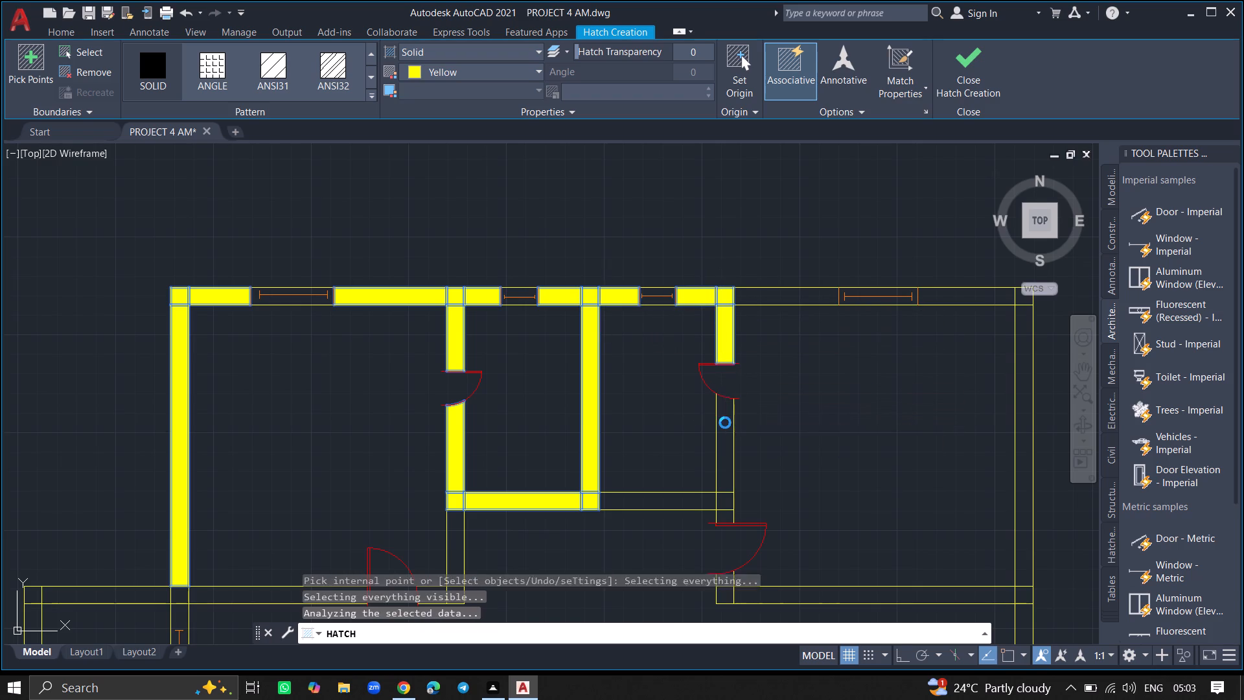
pyautogui.click(723, 493)
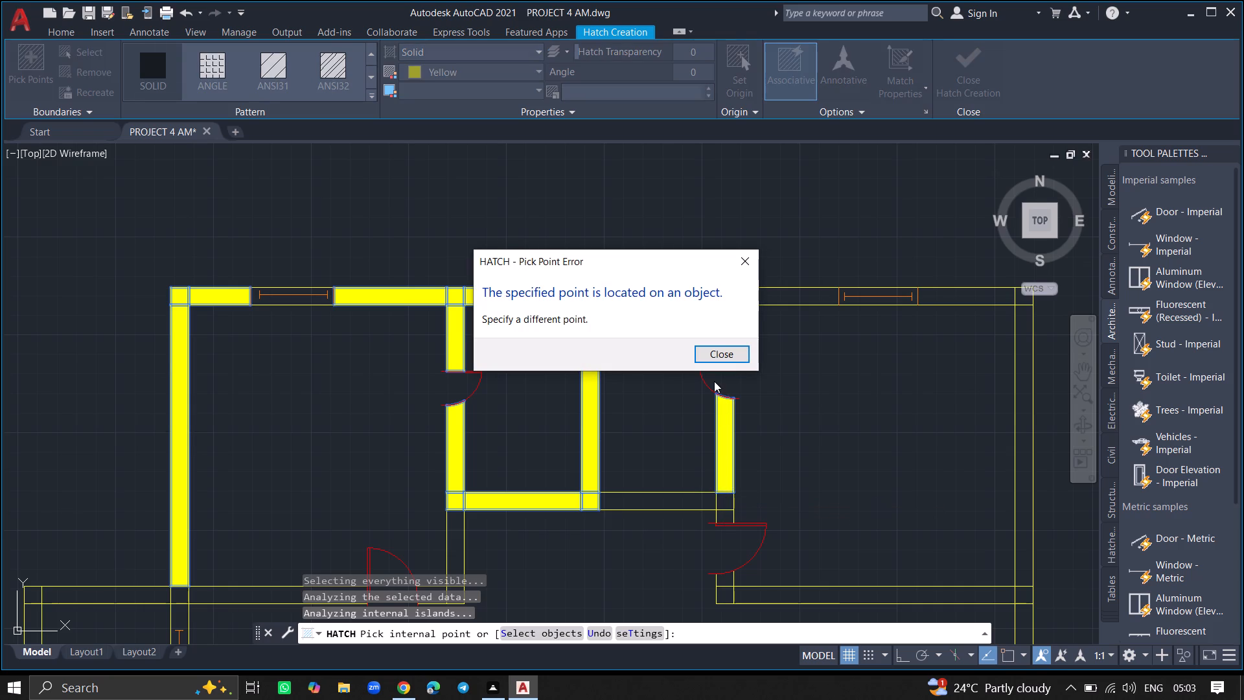
pyautogui.click(717, 355)
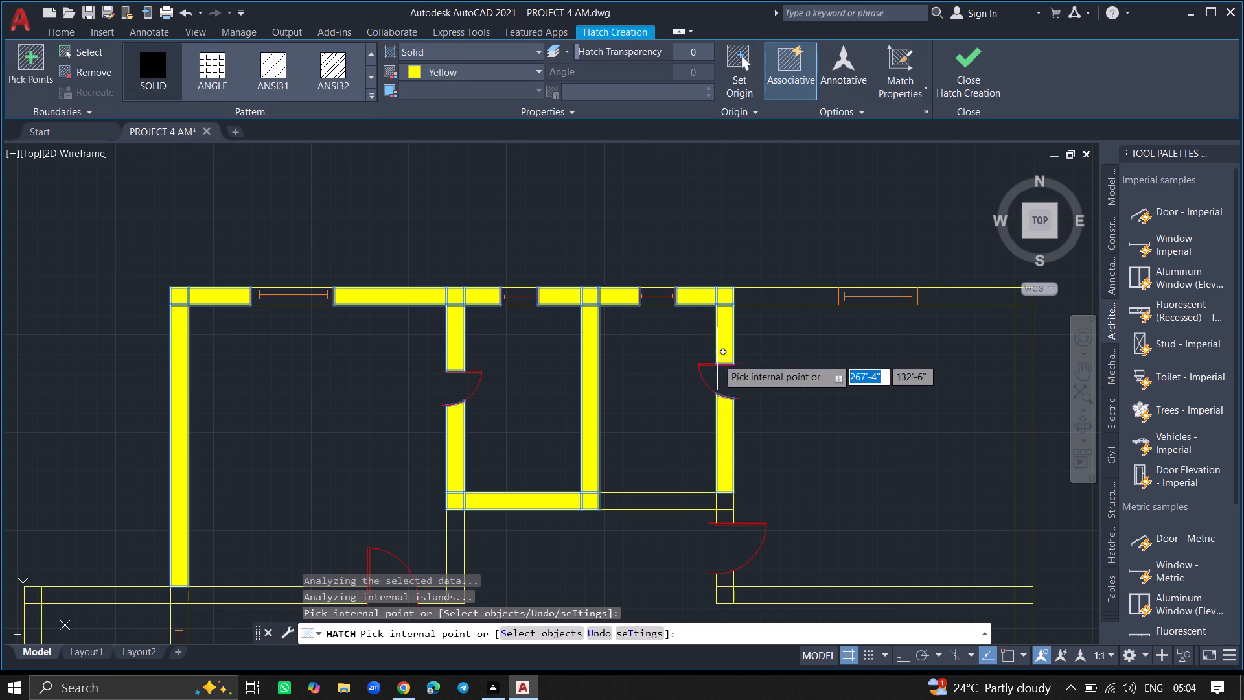
pyautogui.click(727, 499)
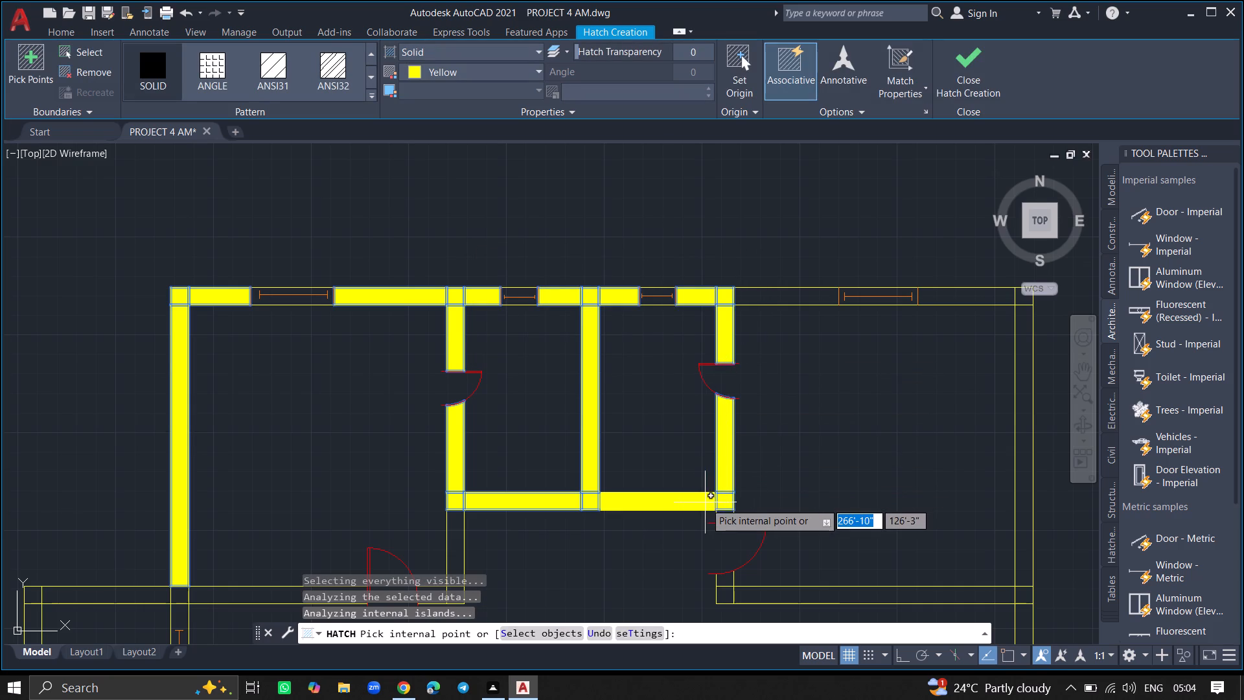
pyautogui.click(705, 502)
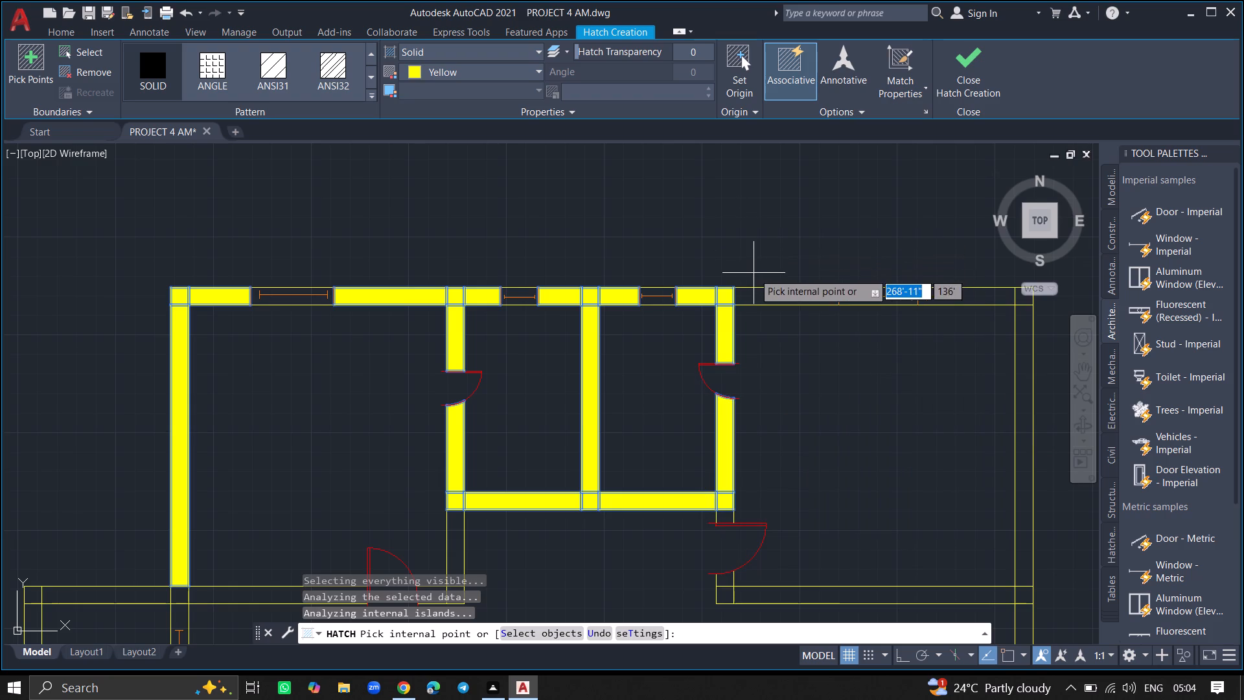
# Hatch the top wall on both sides of the upper-right room's window, its outer corner, and the right exterior wall below it.
pyautogui.click(759, 294)
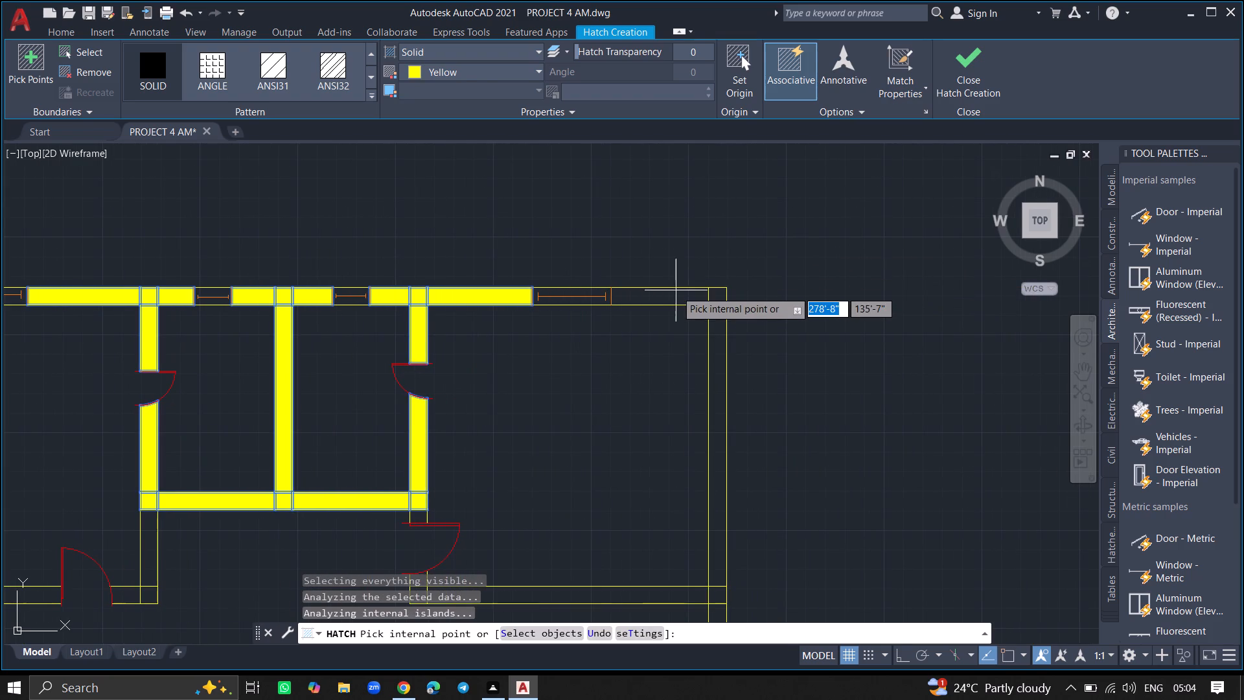
pyautogui.click(676, 299)
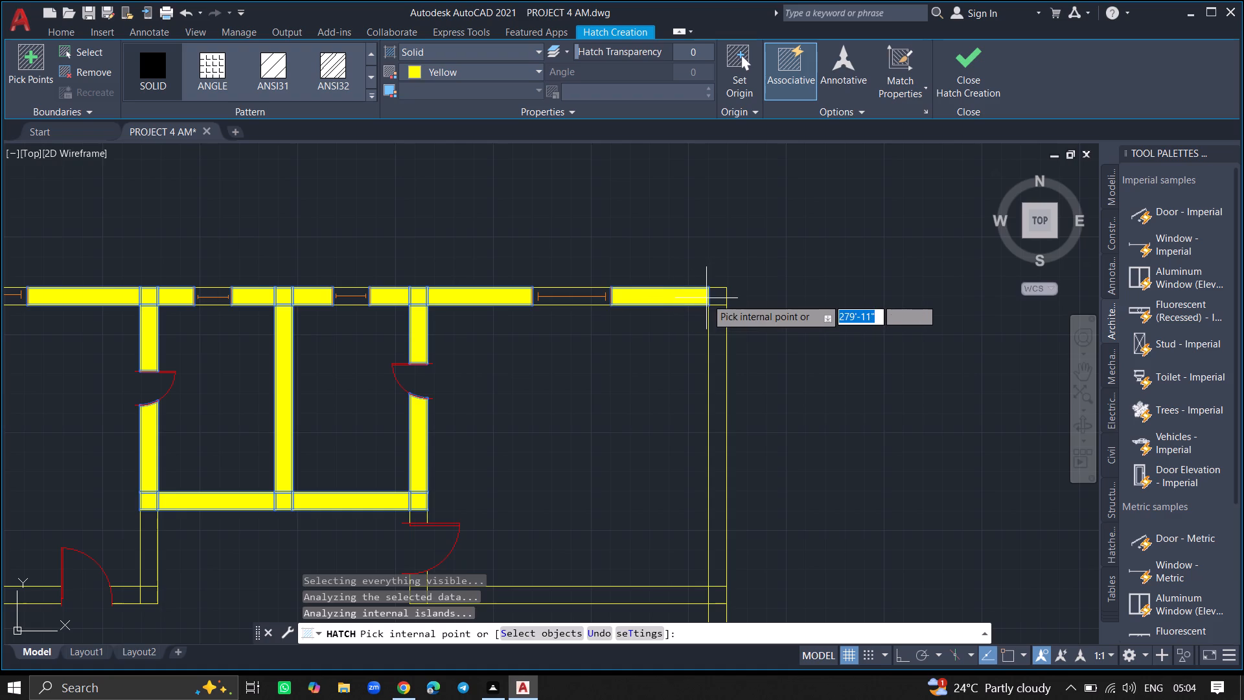
pyautogui.click(711, 298)
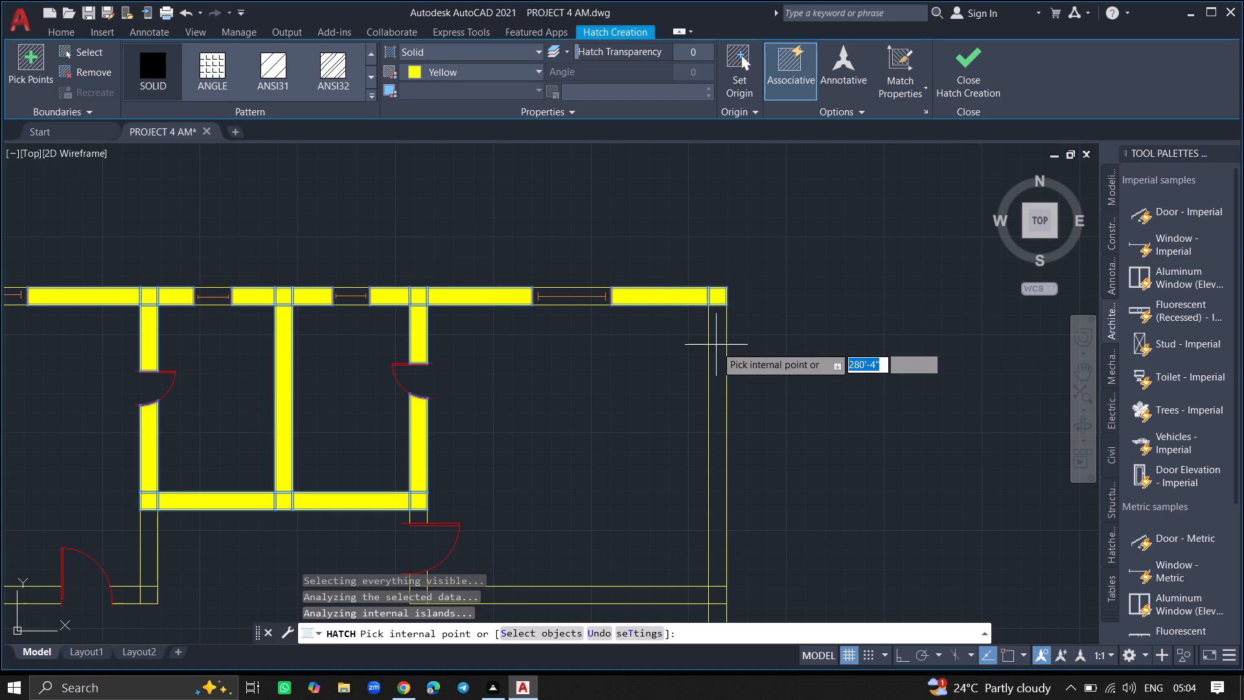
pyautogui.click(716, 346)
# Hatch the upper-right room's bottom wall, its inner corner, and the short wall pieces on both sides of the room's door.
pyautogui.keyDown('ctrl'); pyautogui.scroll(-2, 777, 307); pyautogui.keyUp('ctrl')
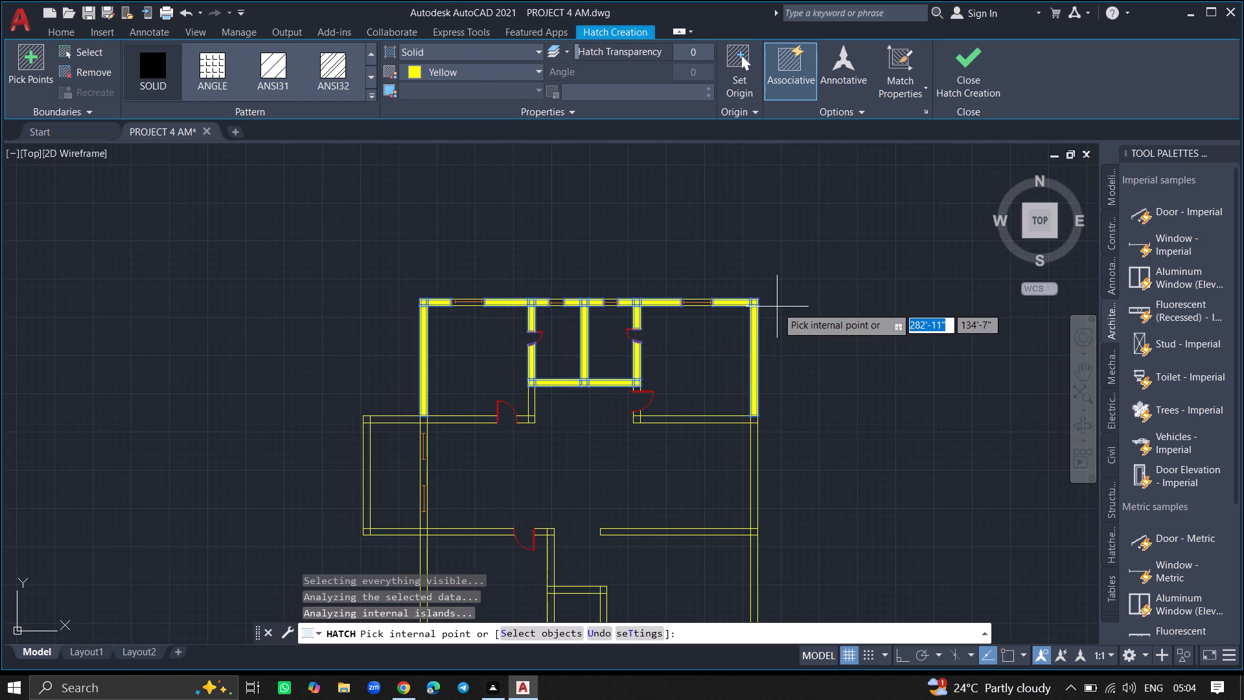
pyautogui.keyDown('ctrl'); pyautogui.scroll(2, 735, 422); pyautogui.keyUp('ctrl')
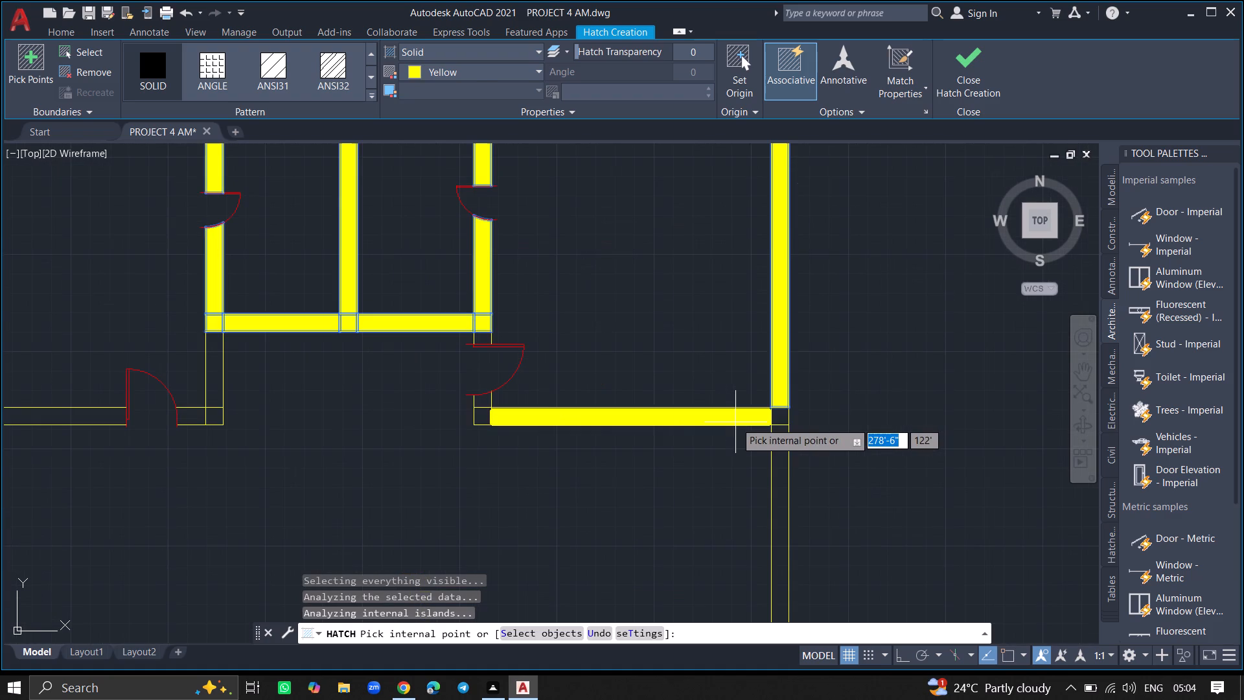
pyautogui.click(735, 422)
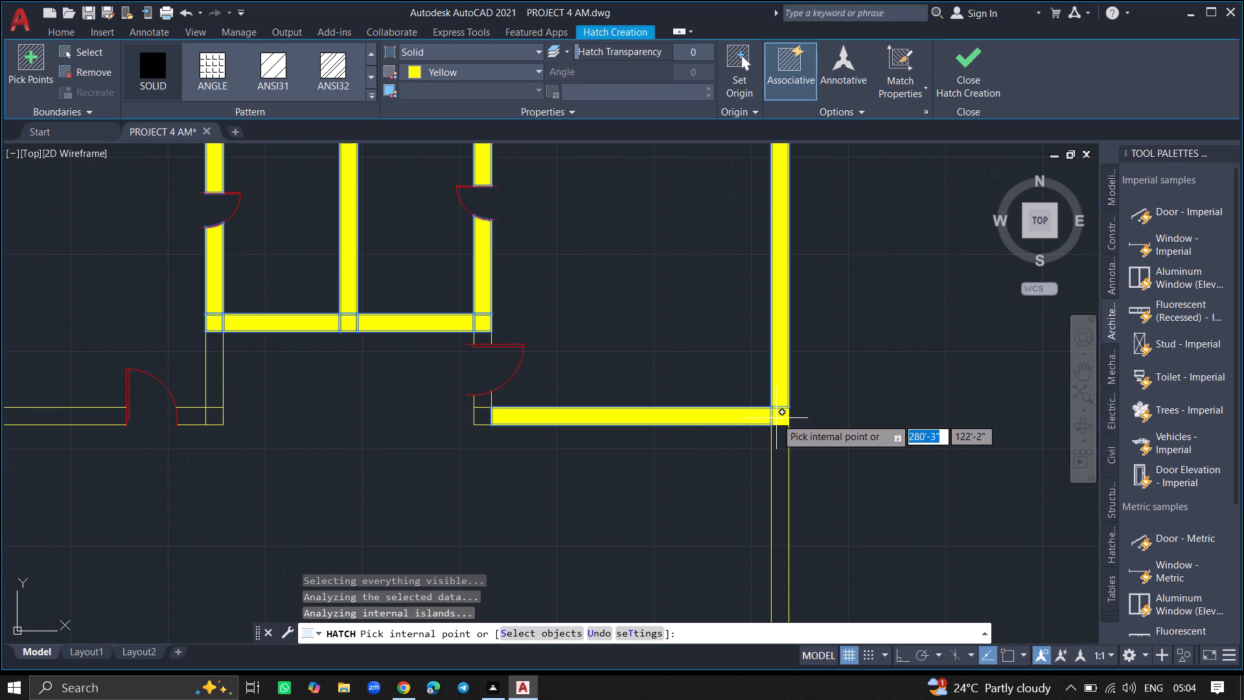
pyautogui.click(777, 417)
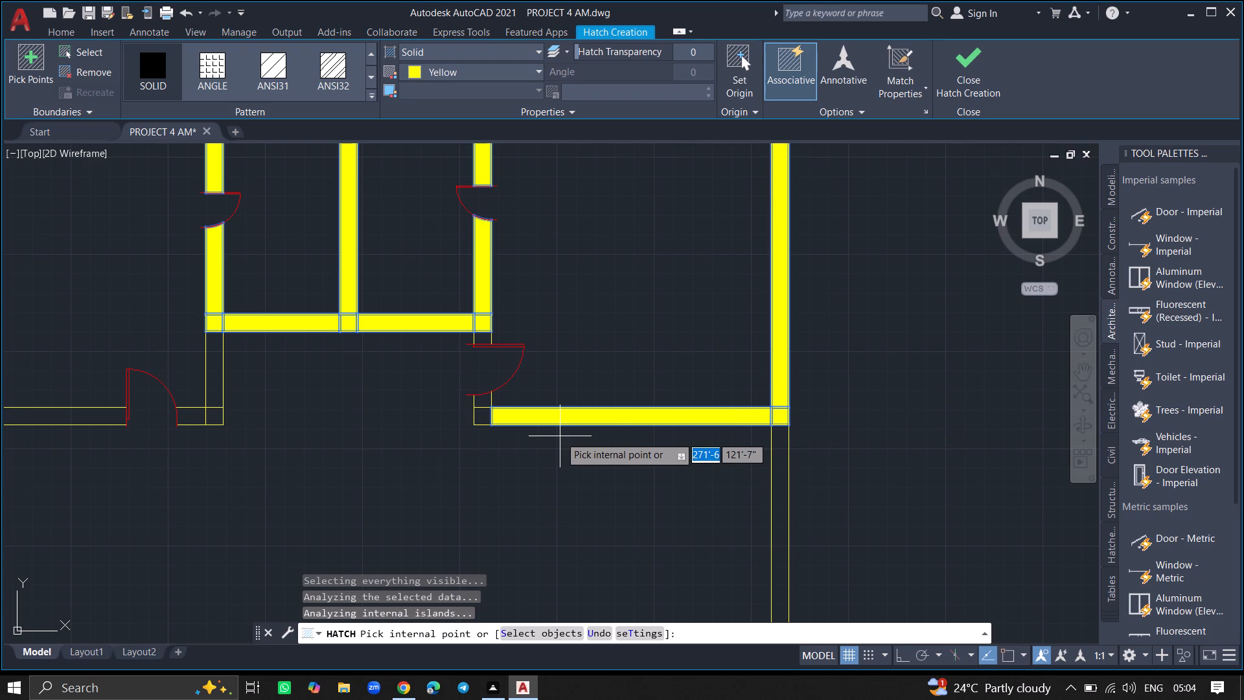
pyautogui.moveTo(460, 408); pyautogui.dragTo(482, 412)
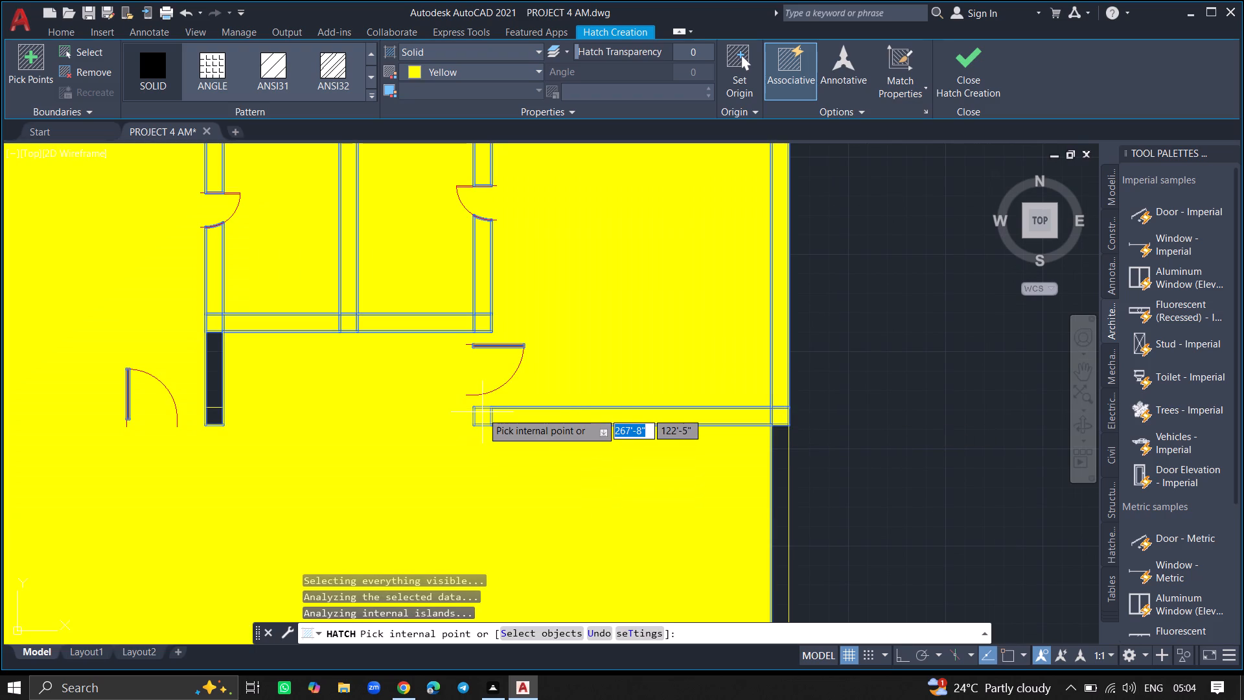
pyautogui.hotkey('ctrl', 'z')
pyautogui.click(482, 412)
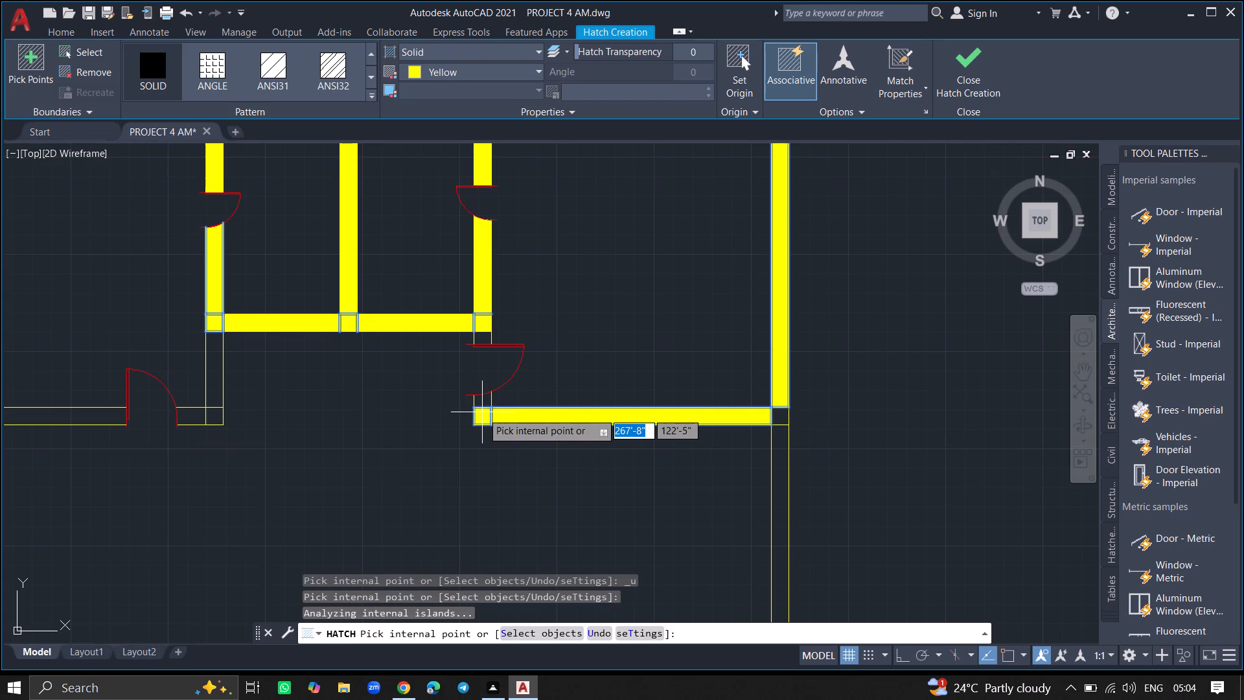
pyautogui.click(482, 403)
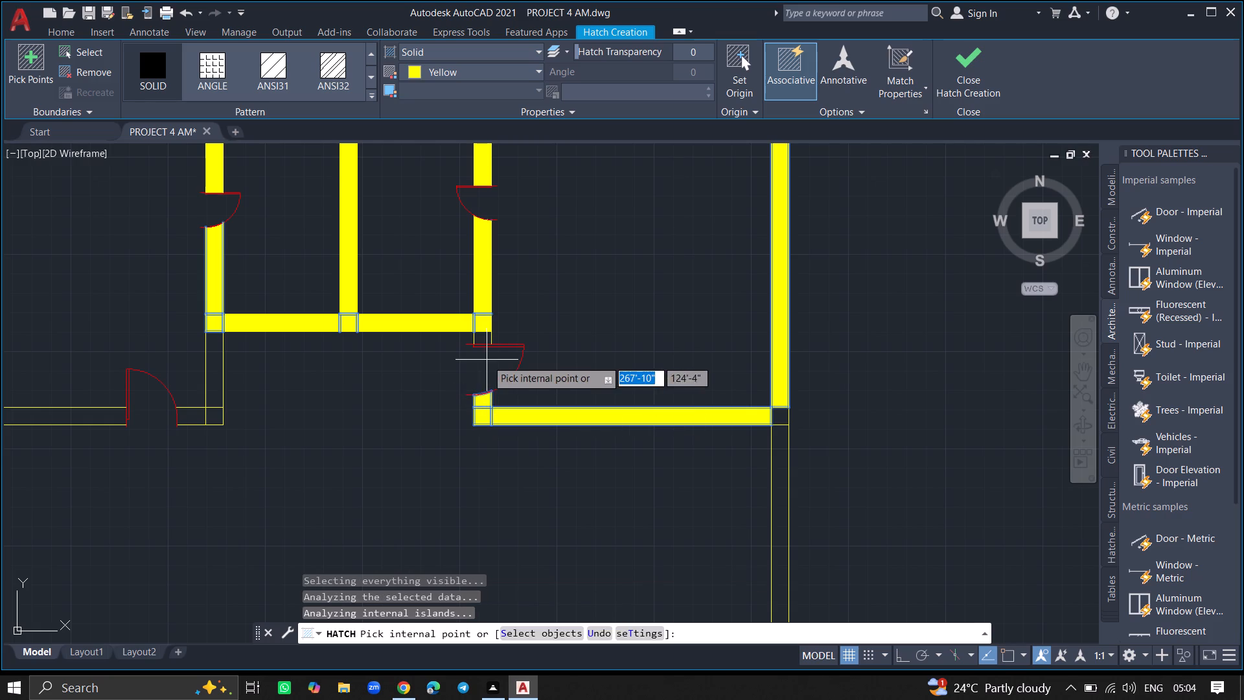
pyautogui.click(484, 340)
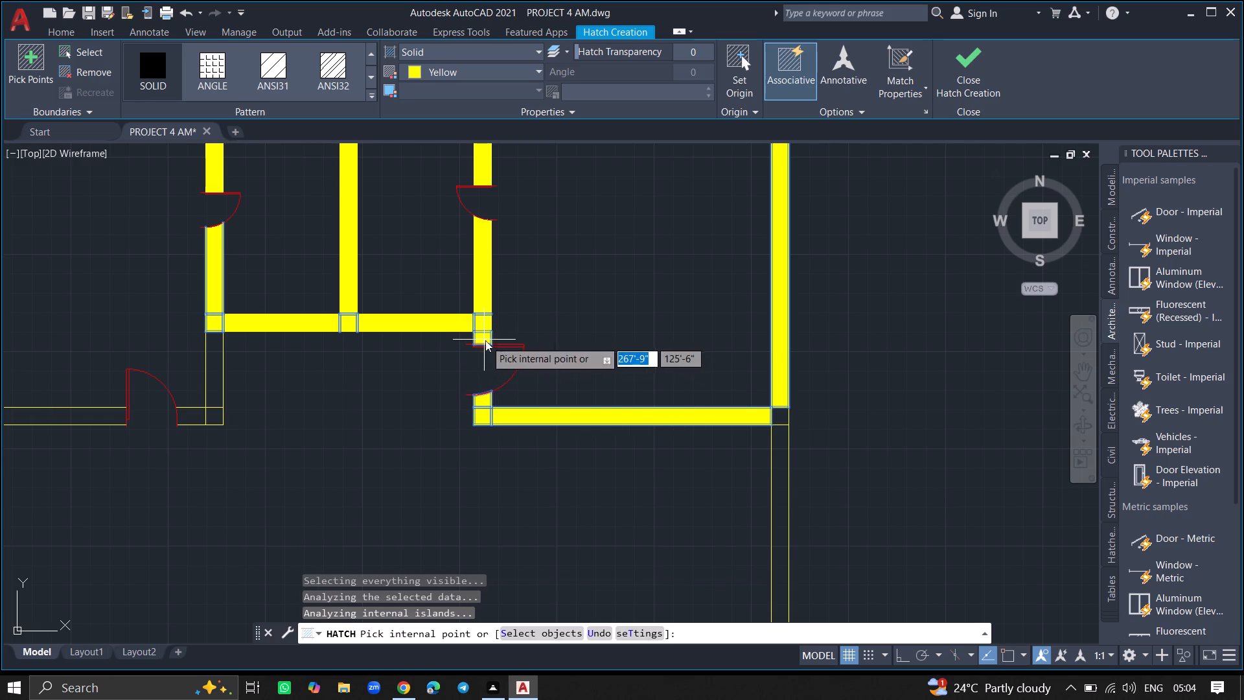
# Hatch the corner where the upper-right room's bottom wall meets the right exterior wall.
pyautogui.click(789, 421)
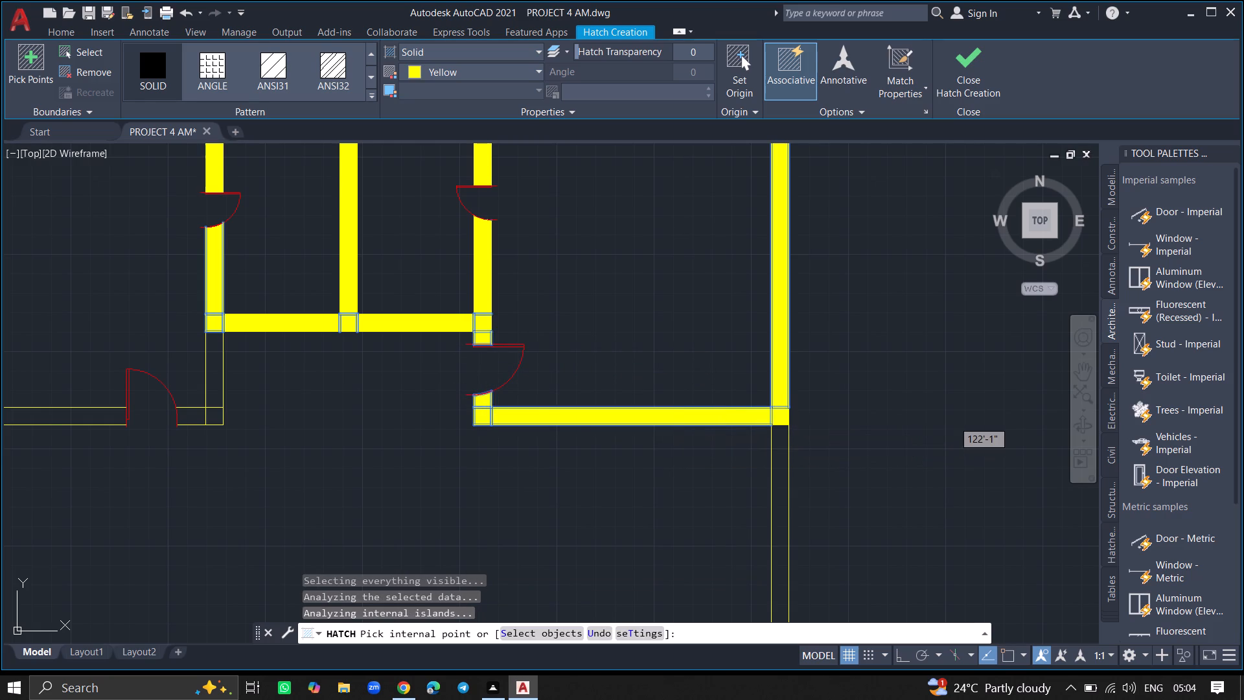
pyautogui.keyDown('ctrl'); pyautogui.scroll(-2, 789, 421); pyautogui.keyUp('ctrl')
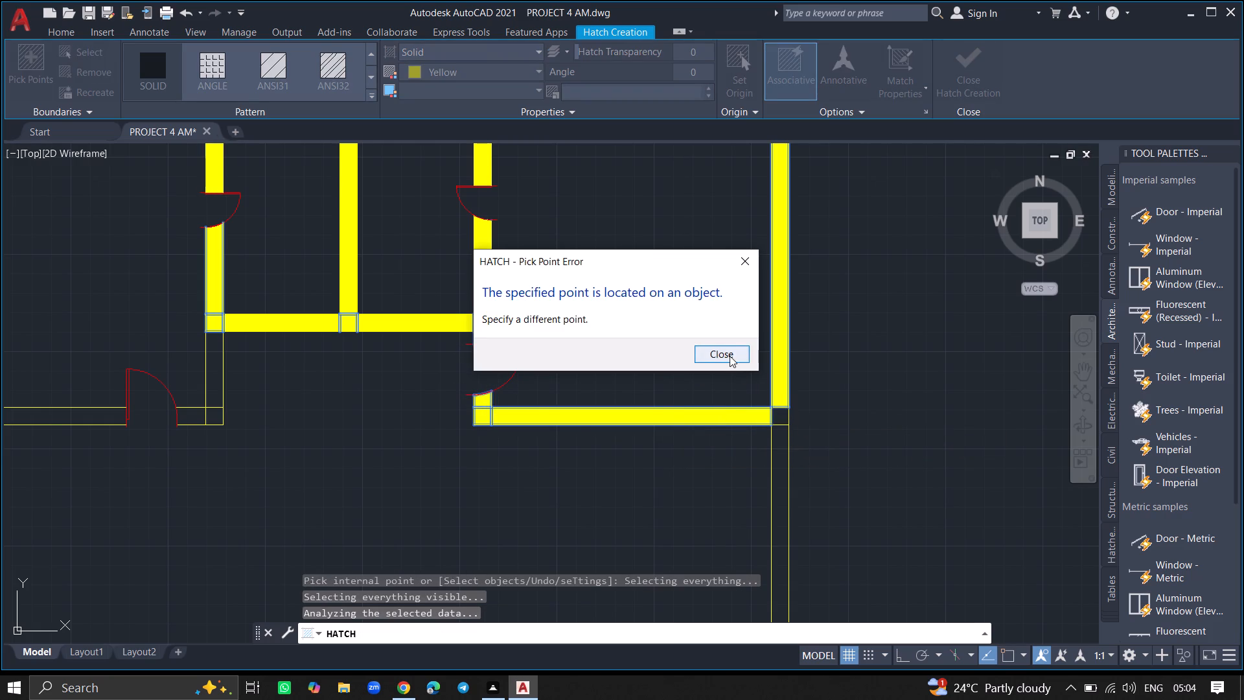
pyautogui.click(728, 354)
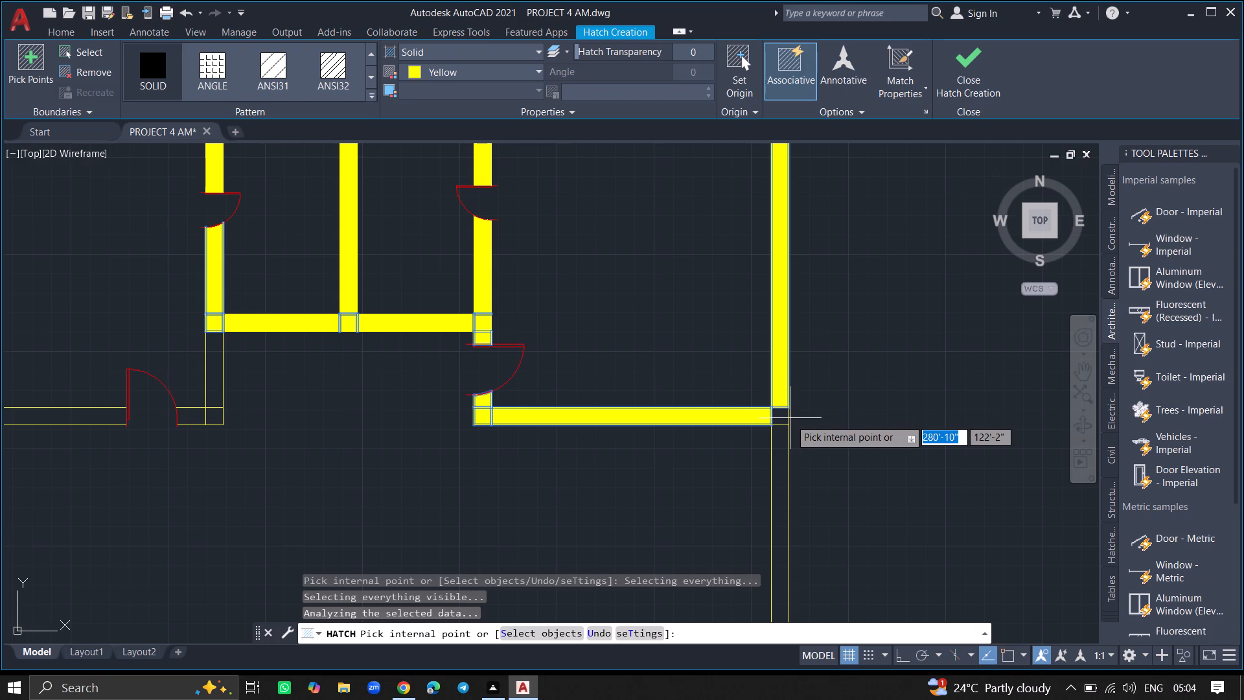
pyautogui.click(782, 415)
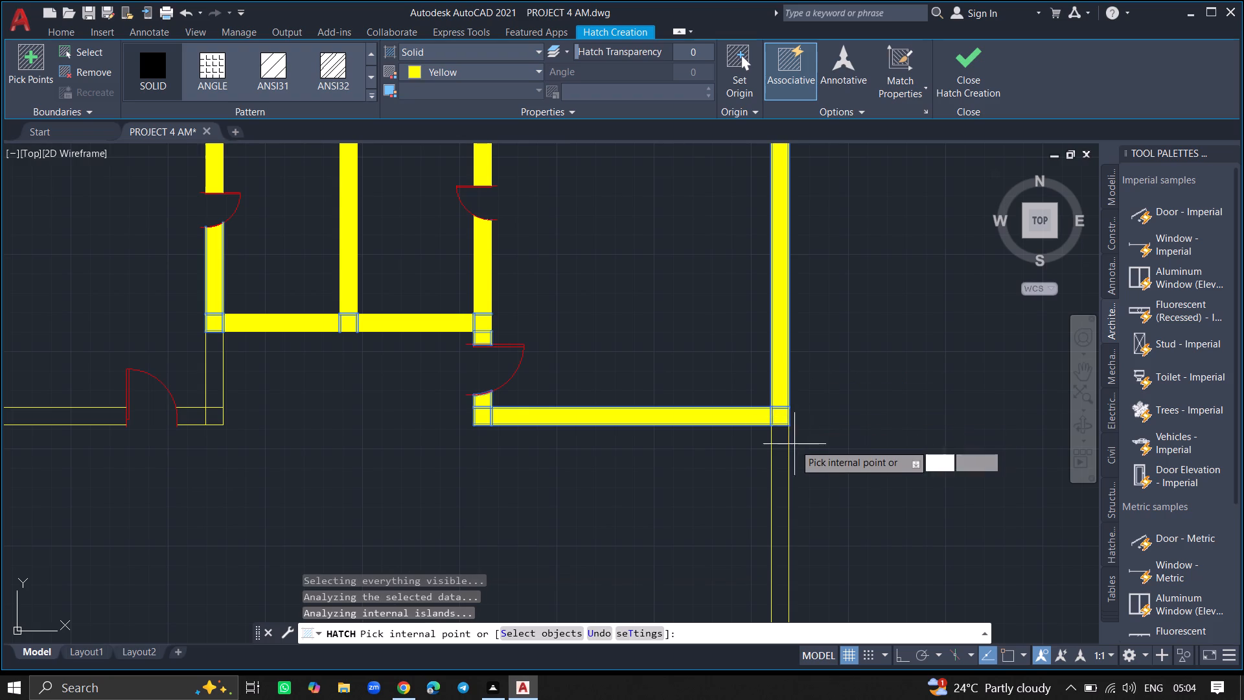
# Hatch the right exterior wall of the central hall, the hall's bottom-right wall, and the corner where the two meet.
pyautogui.click(785, 457)
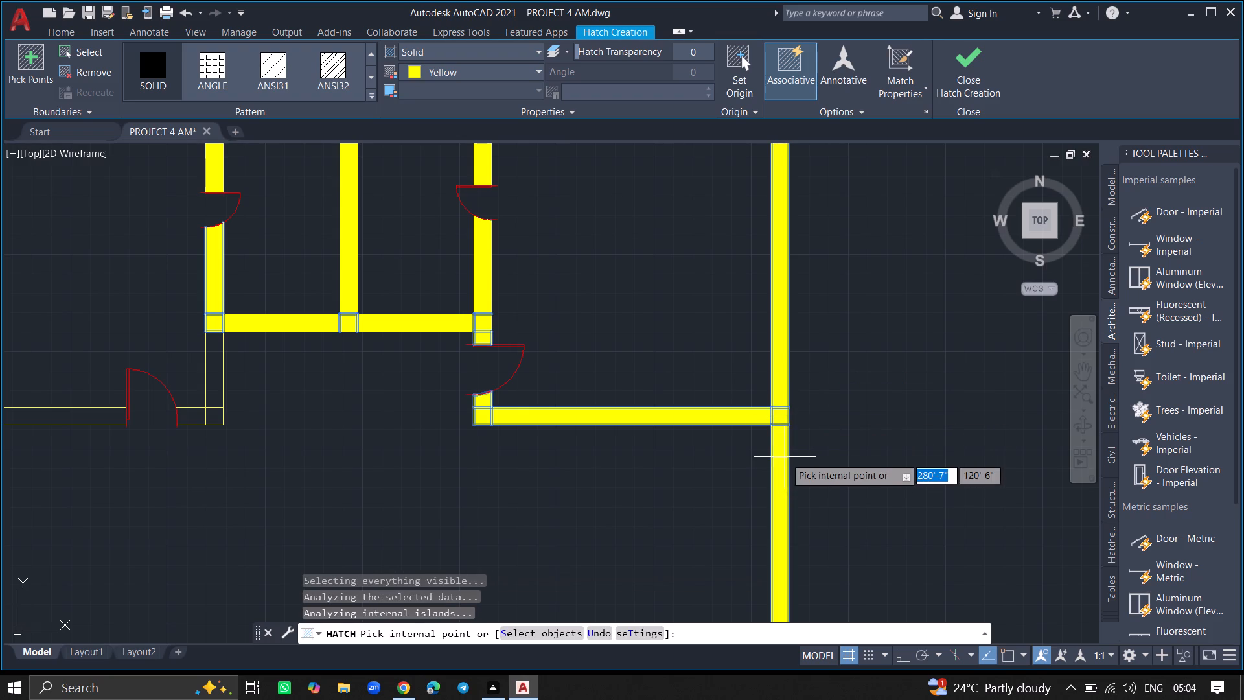
pyautogui.keyDown('ctrl'); pyautogui.scroll(-2, 809, 426); pyautogui.keyUp('ctrl')
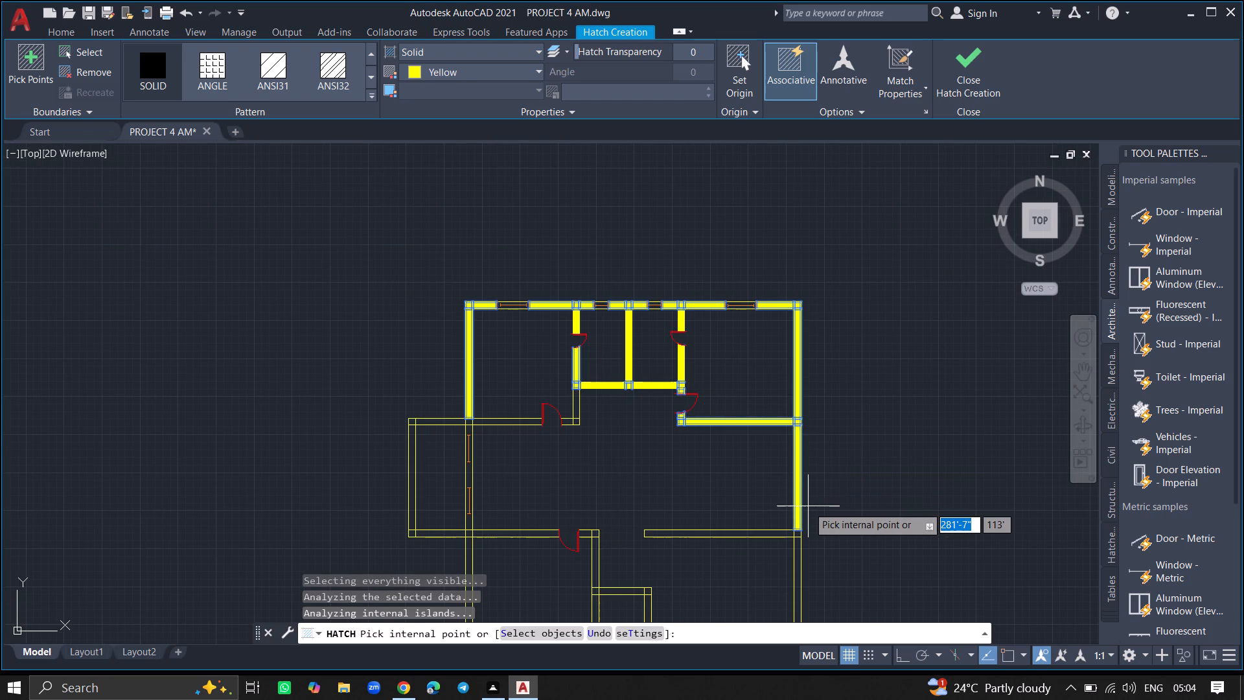
pyautogui.click(798, 537)
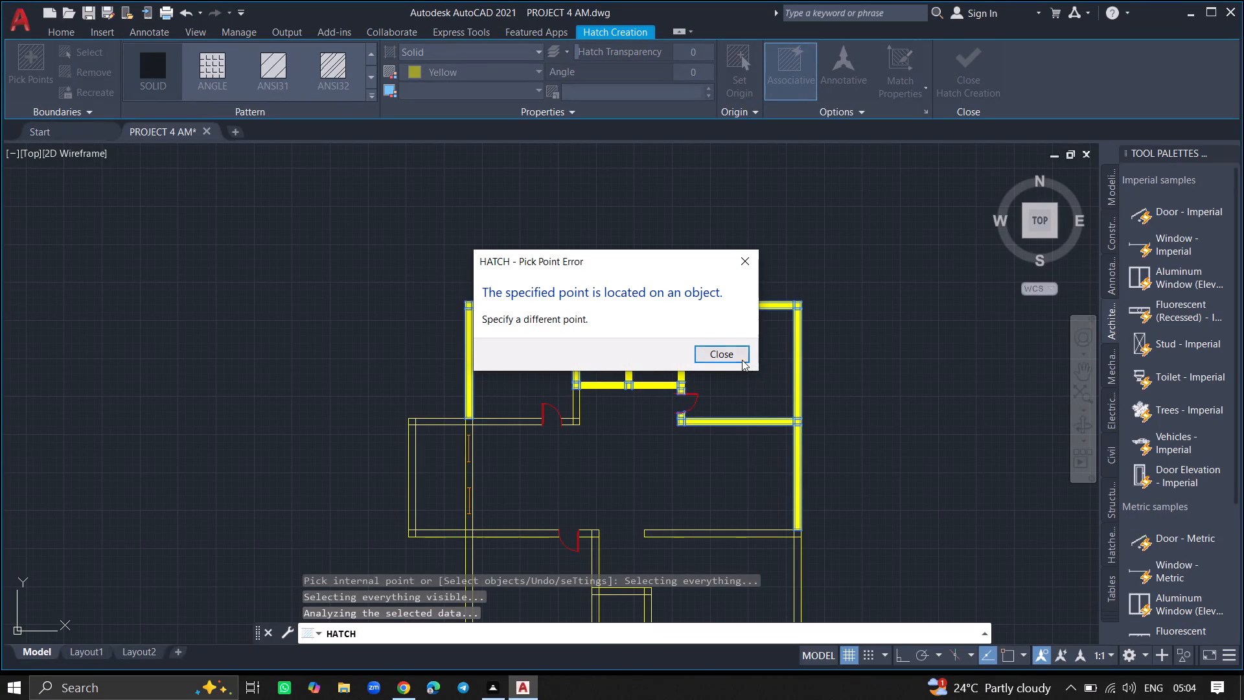
pyautogui.click(739, 356)
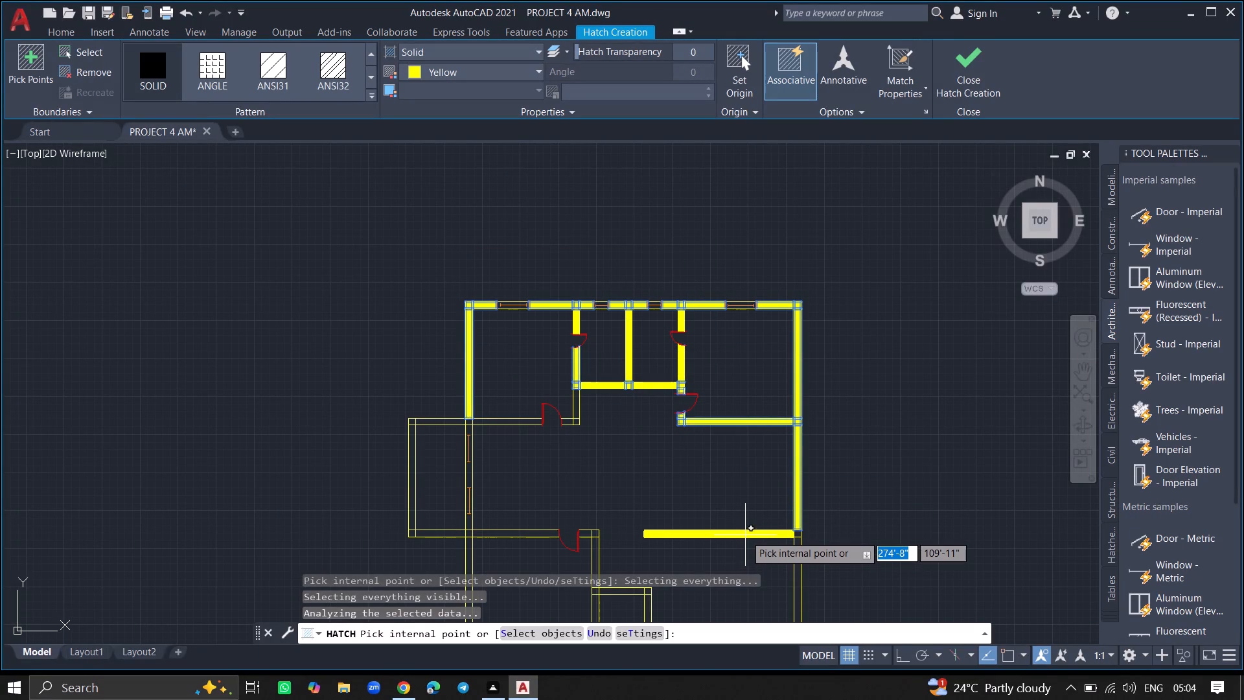
pyautogui.click(745, 535)
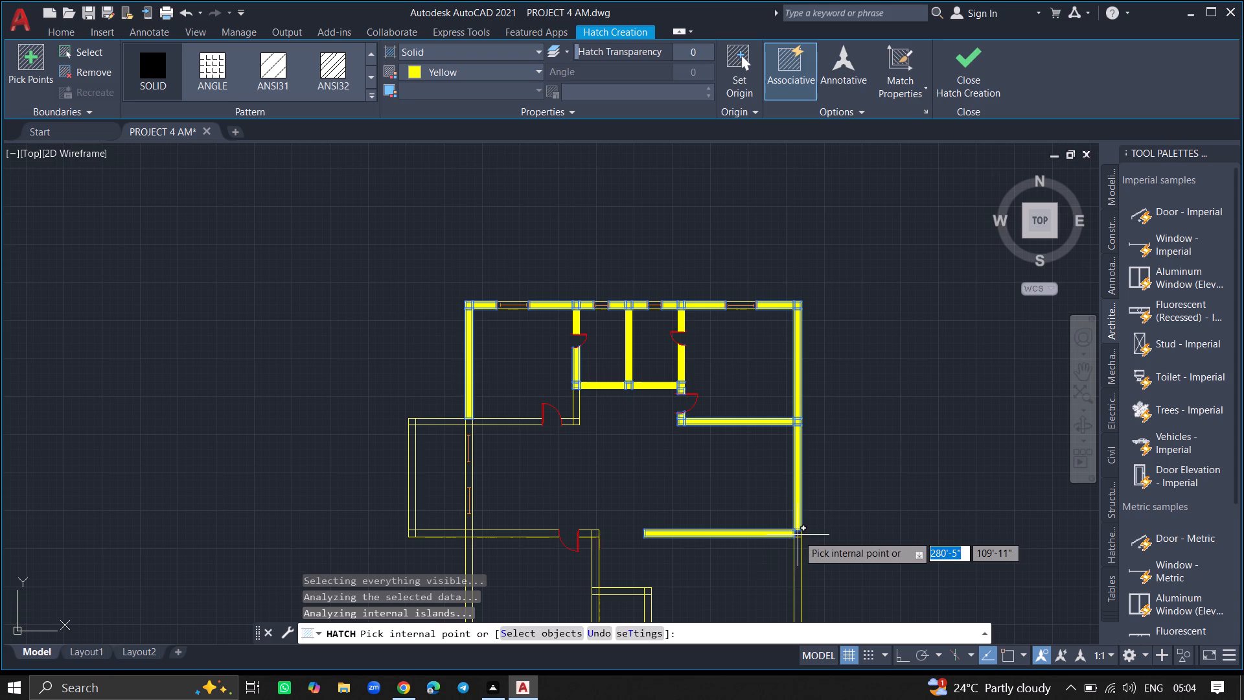
pyautogui.click(798, 531)
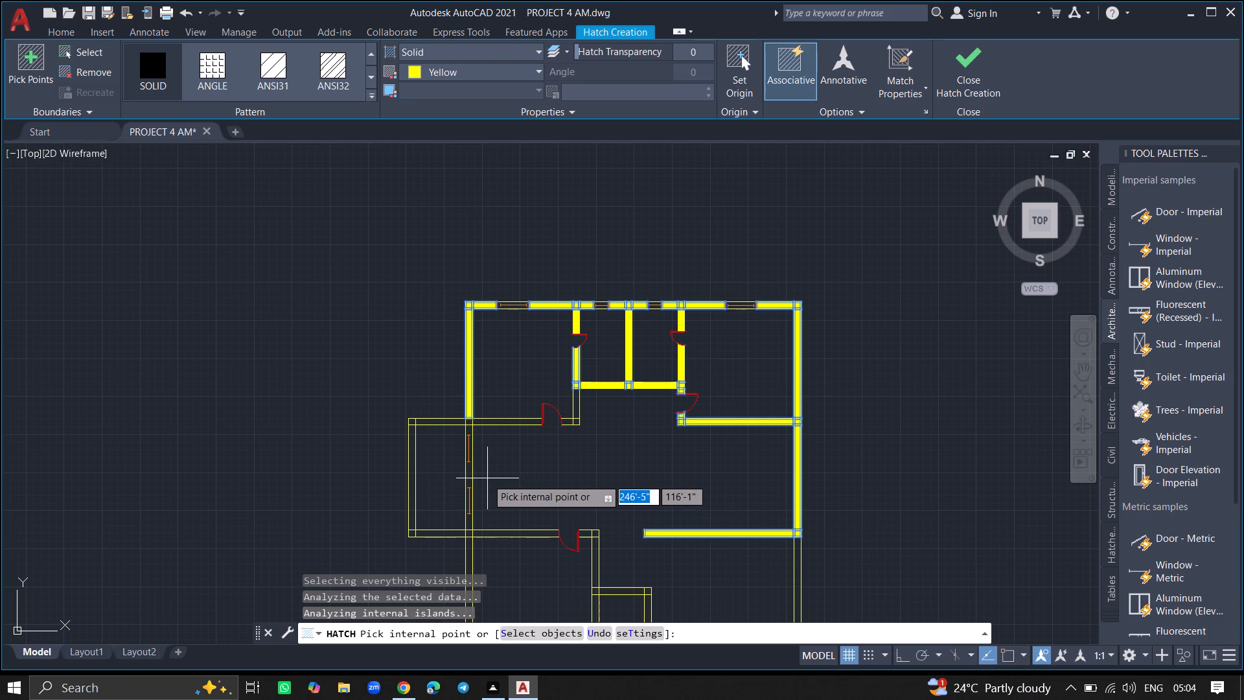
# Hatch the upper-left room's bottom wall left of its door, the junction with the left exterior wall, and the projecting bay's top wall.
pyautogui.click(518, 423)
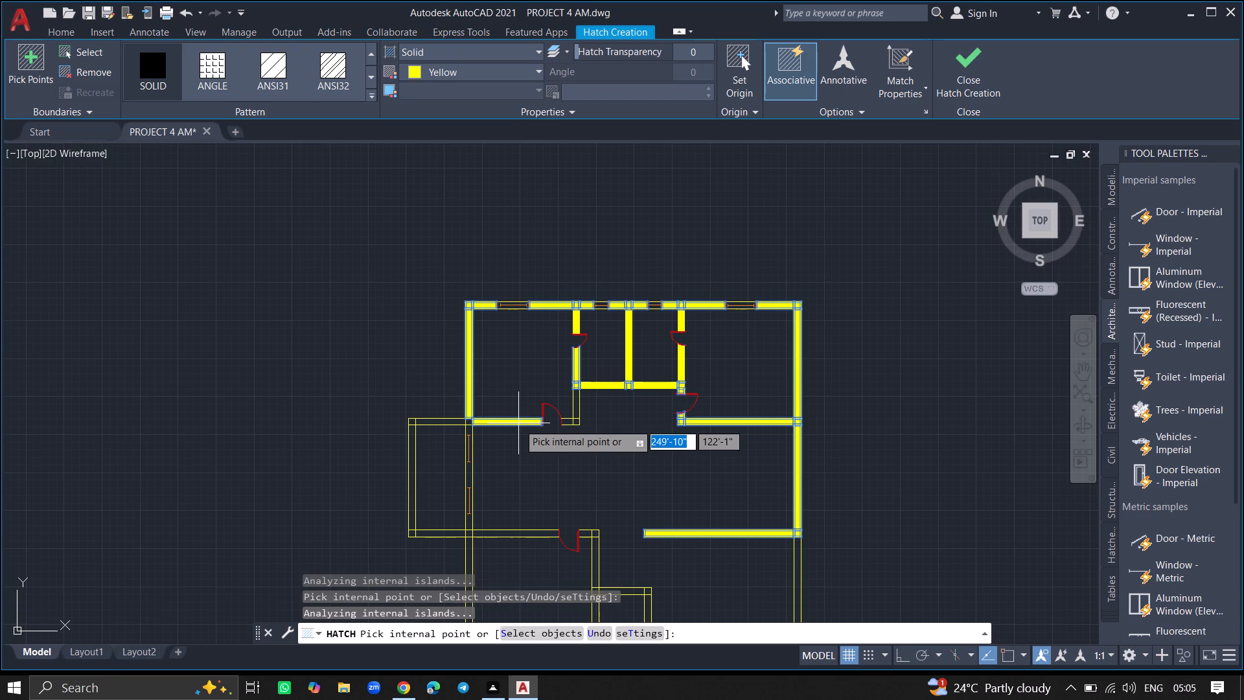
pyautogui.keyDown('ctrl'); pyautogui.scroll(4, 518, 423); pyautogui.keyUp('ctrl')
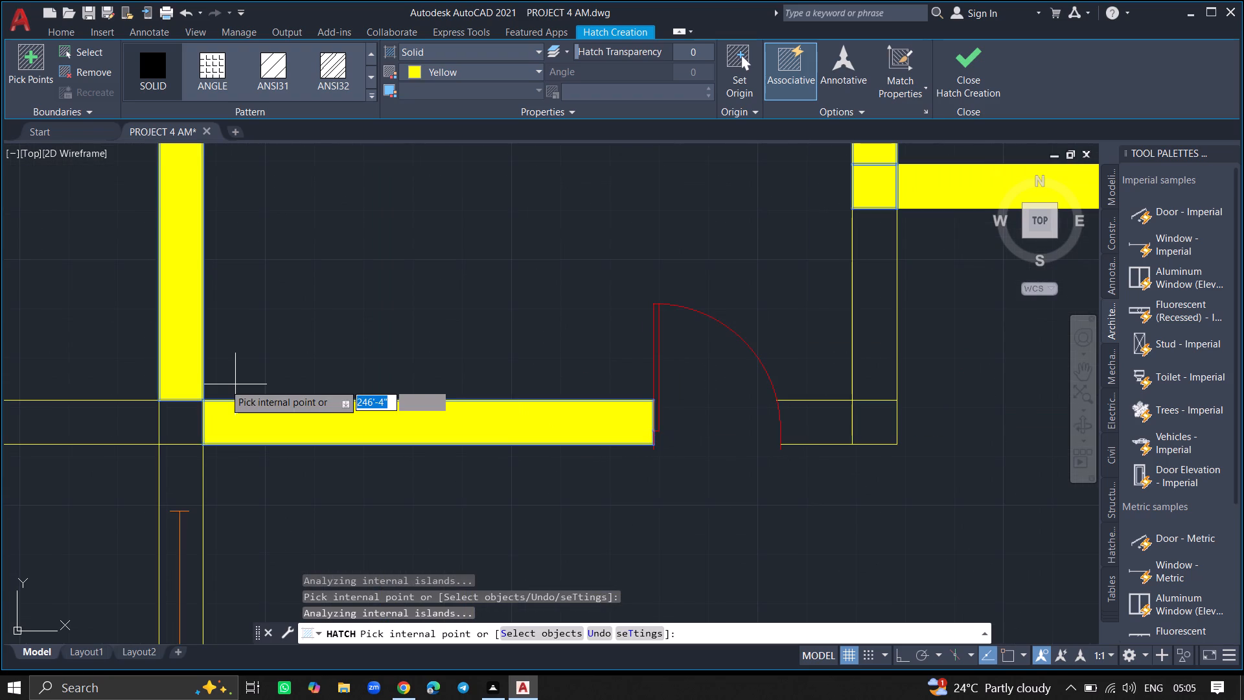
pyautogui.click(179, 410)
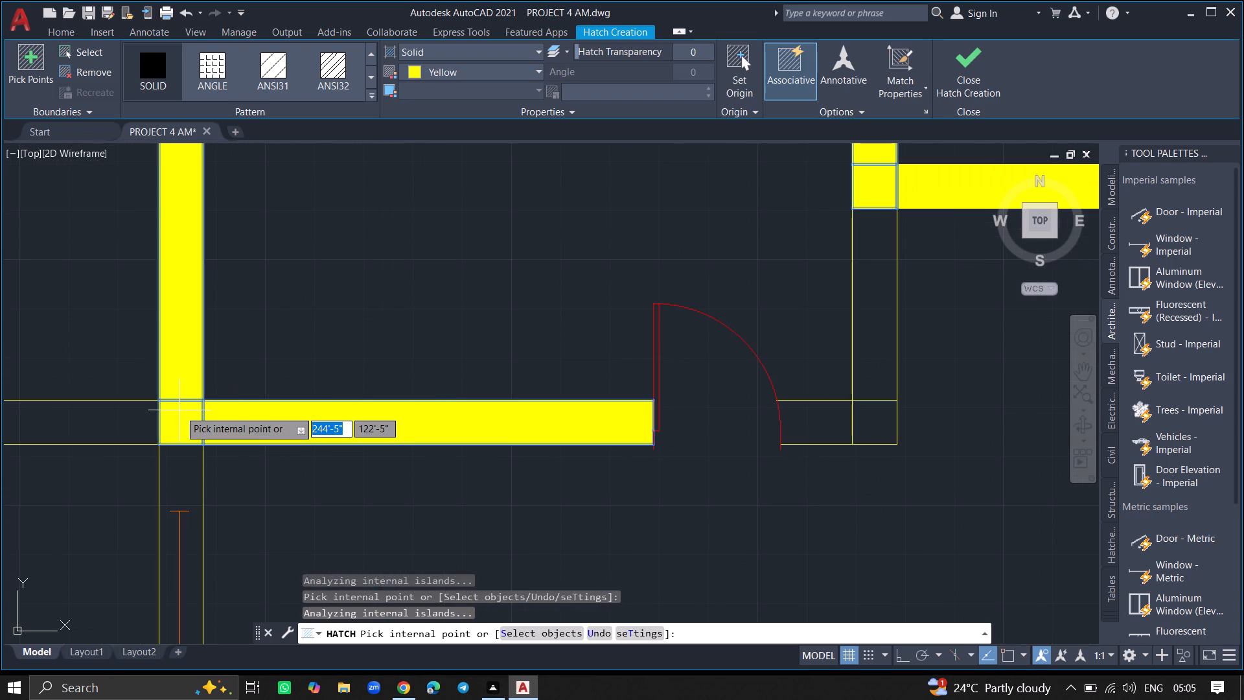
pyautogui.click(154, 430)
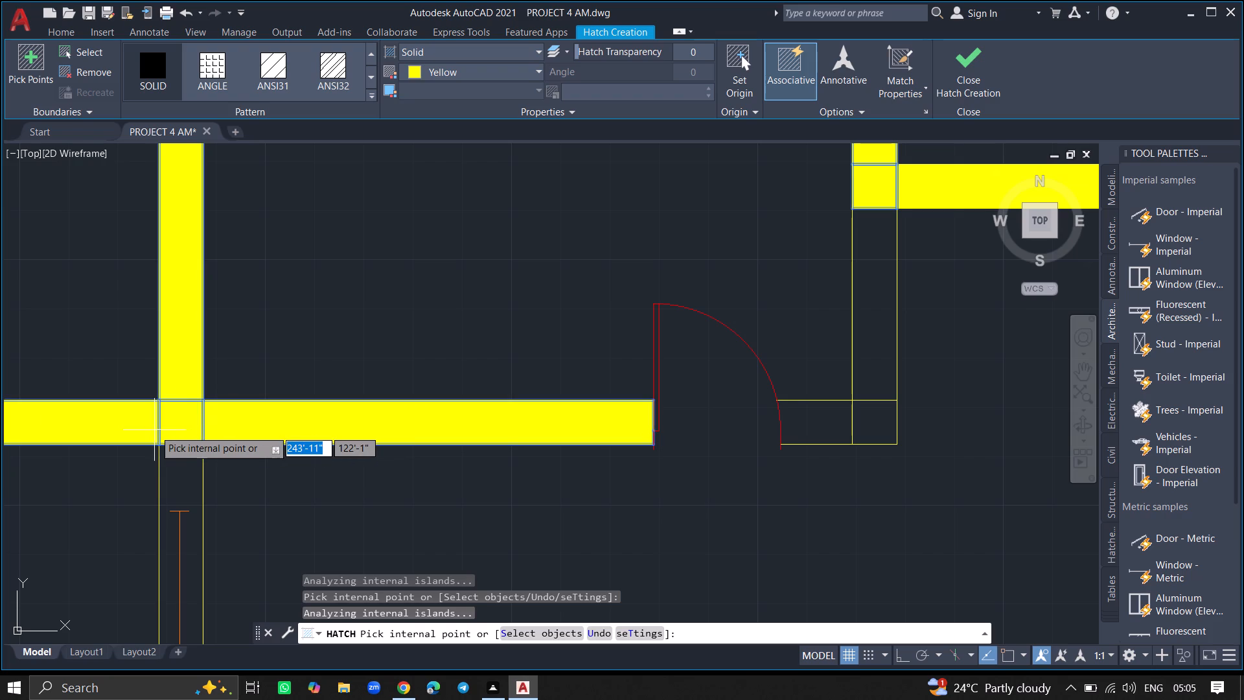
# Hatch the projecting bay's left wall, its two outer corners, and its bottom wall.
pyautogui.keyDown('ctrl'); pyautogui.scroll(-3, 154, 430); pyautogui.keyUp('ctrl')
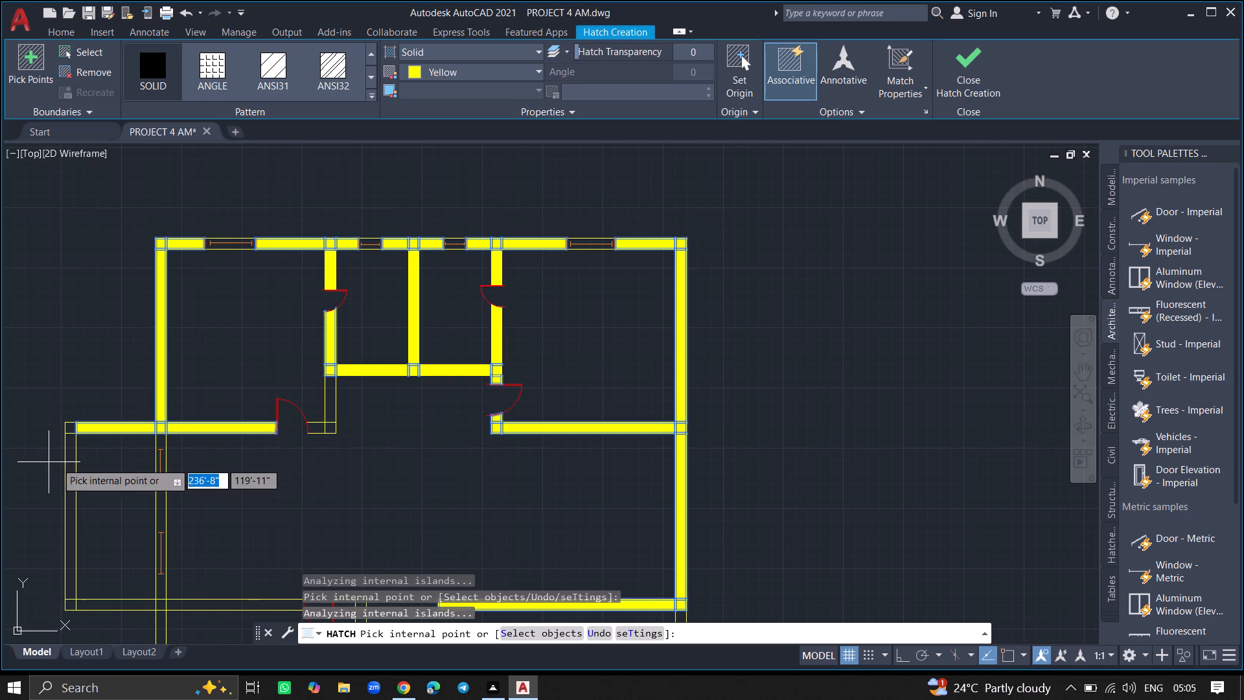
pyautogui.click(69, 467)
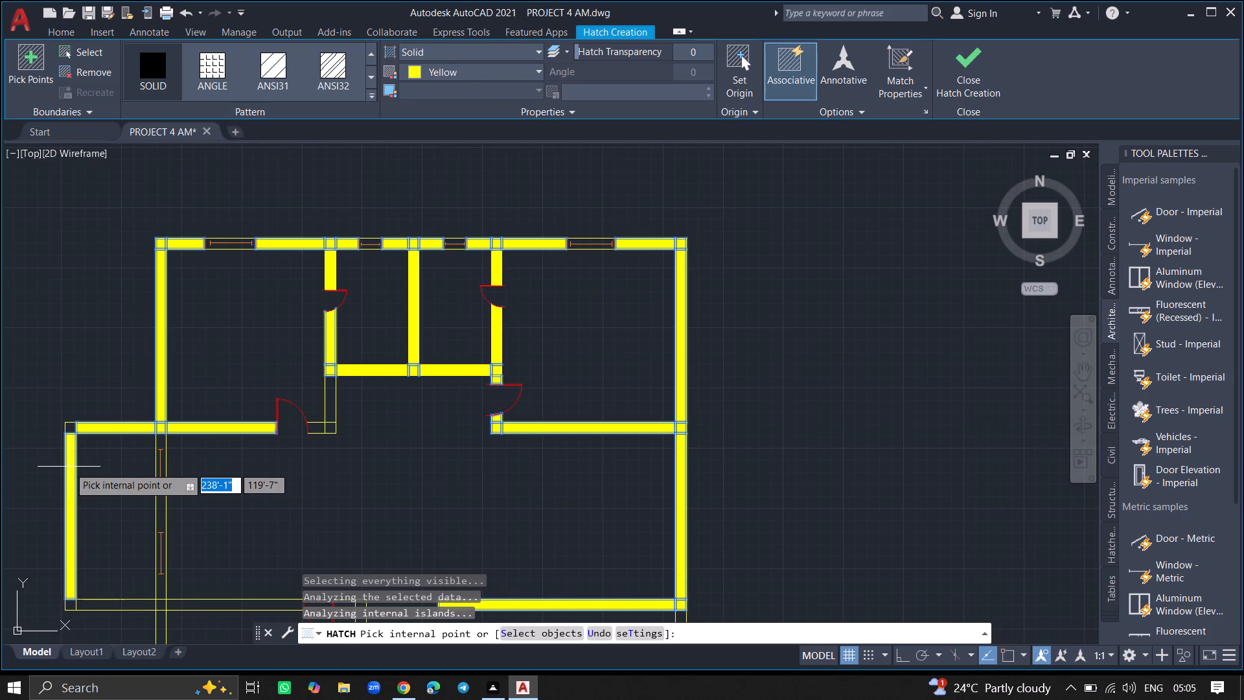
pyautogui.click(70, 432)
pyautogui.keyDown('ctrl'); pyautogui.scroll(-3, 70, 391); pyautogui.keyUp('ctrl')
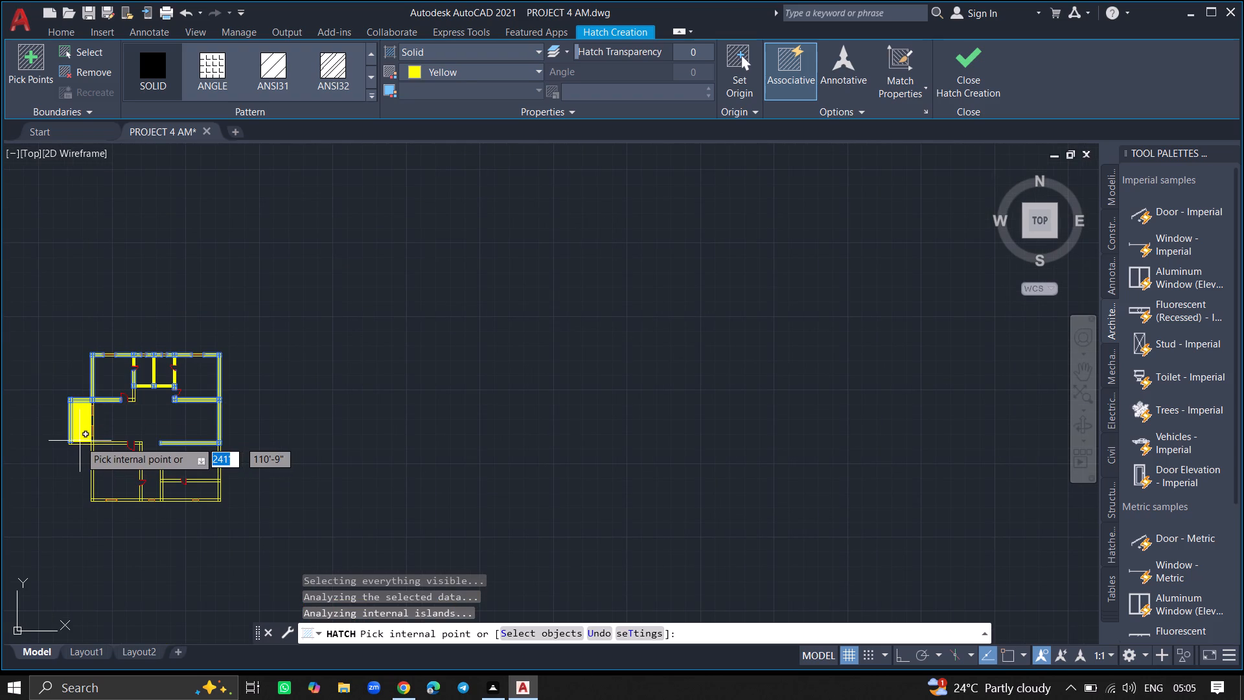
pyautogui.keyDown('ctrl'); pyautogui.scroll(6, 80, 441); pyautogui.keyUp('ctrl')
pyautogui.click(80, 461)
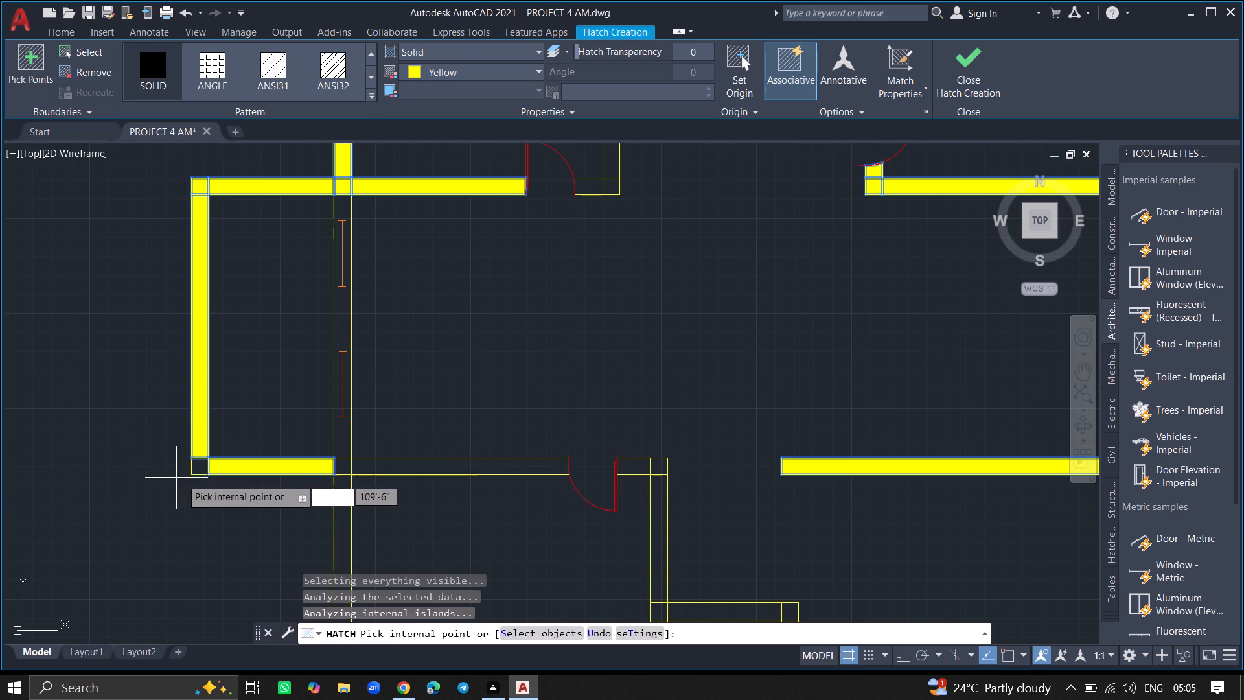
pyautogui.click(198, 471)
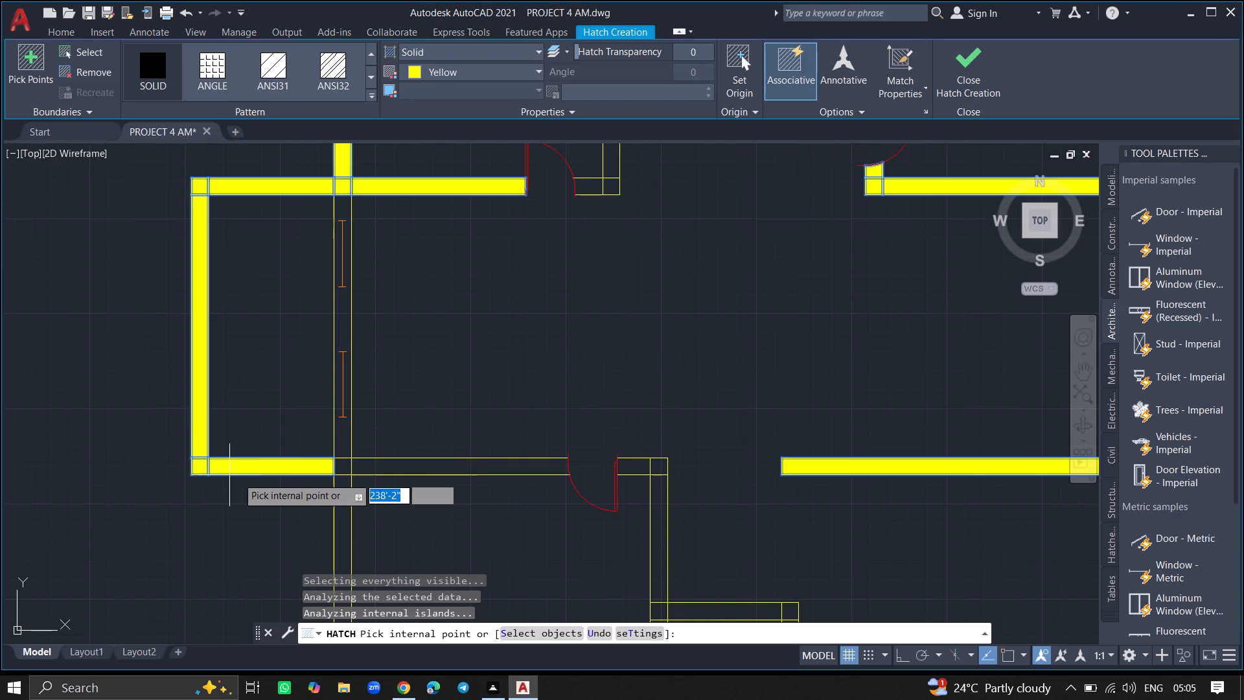
# Hatch the lower-left room's top wall on both sides of its door, both end junctions, and the upper stretch of the room's right wall.
pyautogui.click(384, 467)
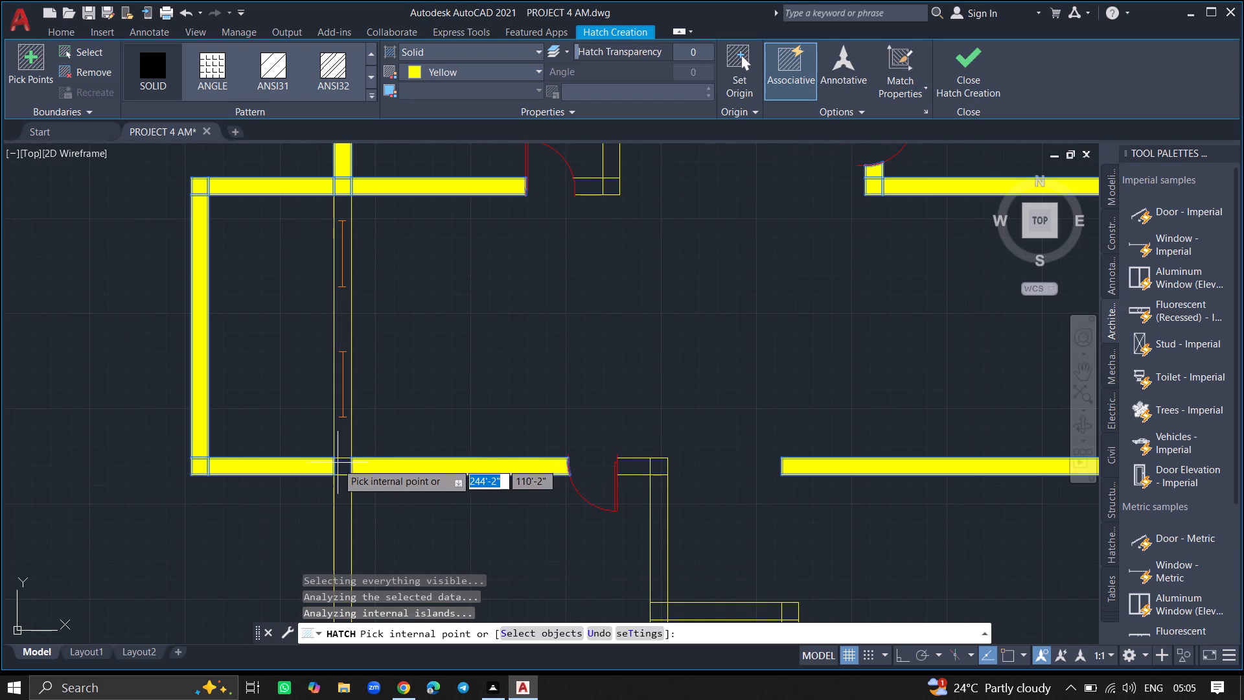
pyautogui.click(337, 463)
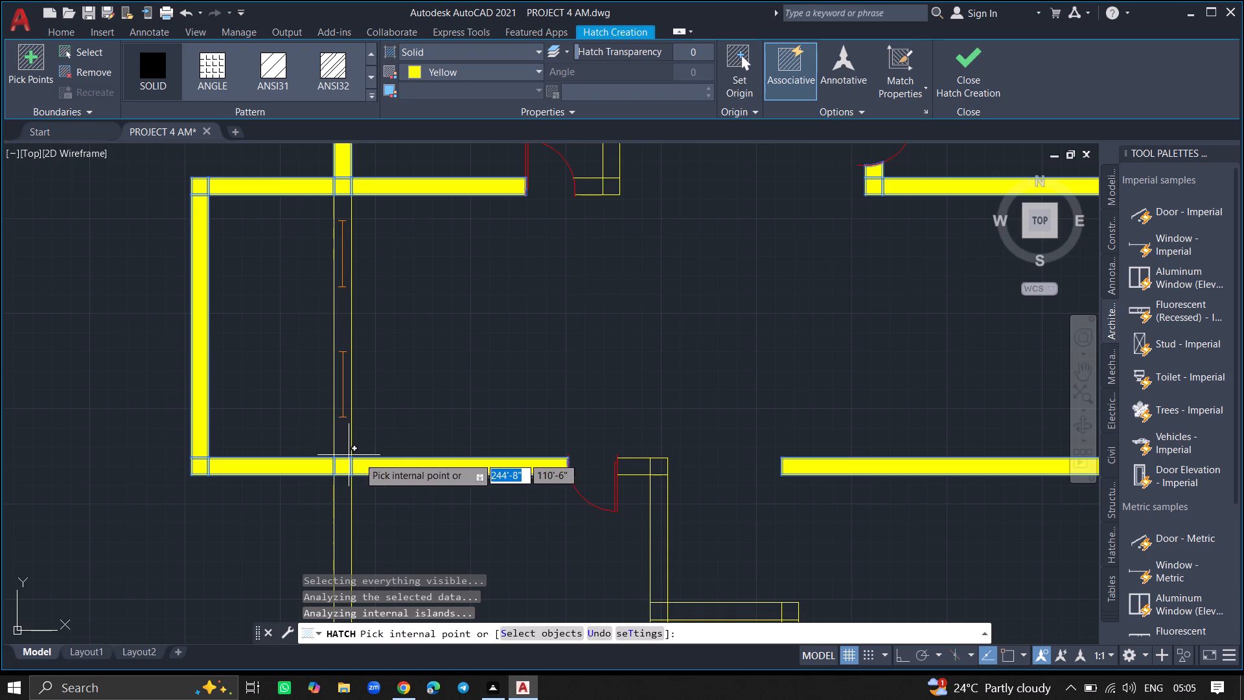
pyautogui.click(661, 517)
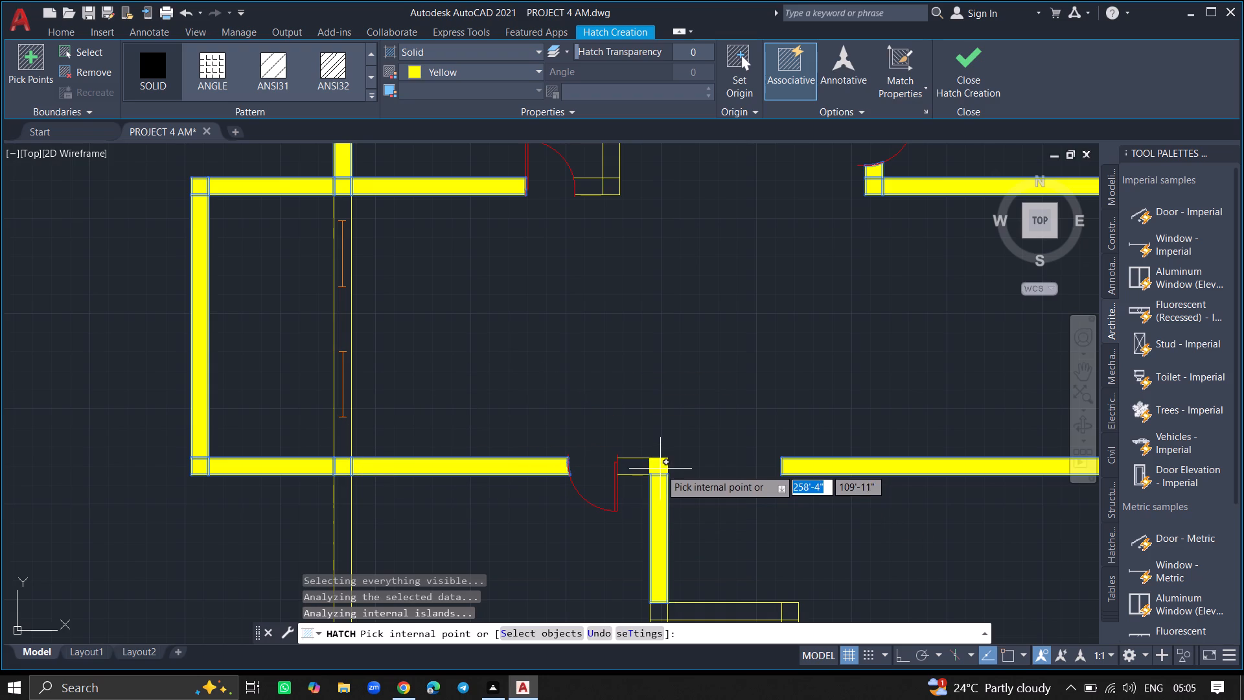
pyautogui.click(660, 469)
pyautogui.click(643, 467)
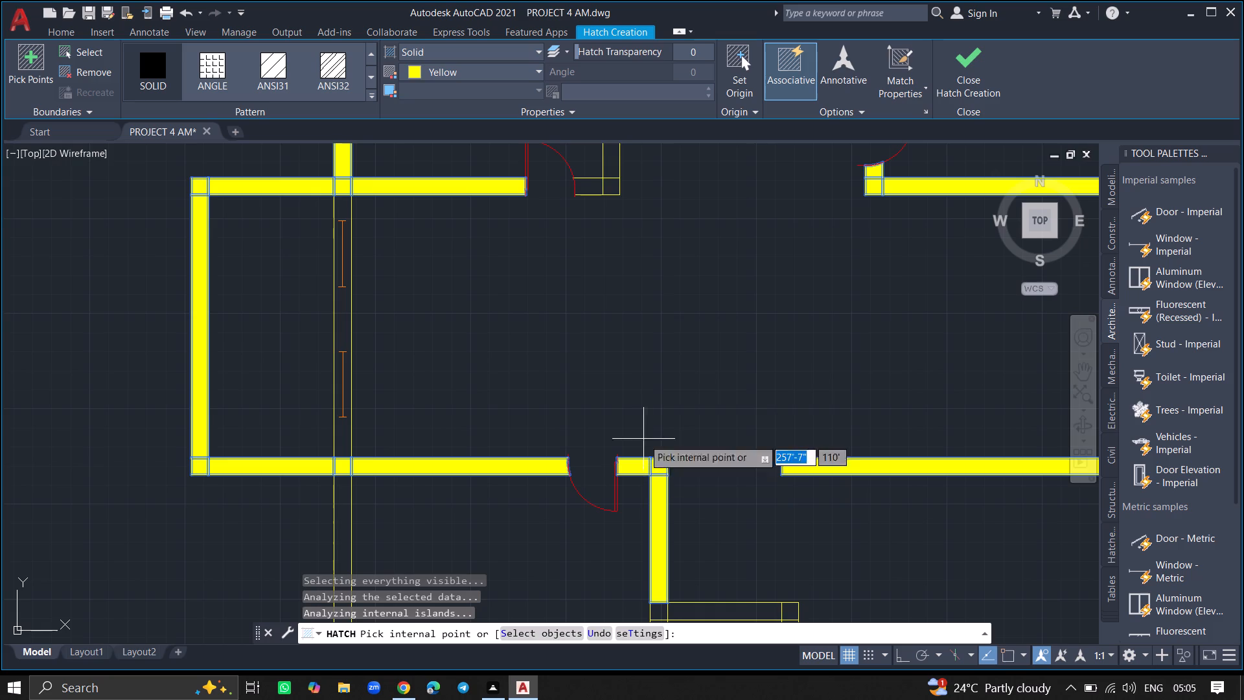
# Hatch the short vertical wall below the first small room, its bottom corner, and the wall piece right of the upper-left room's door.
pyautogui.keyDown('ctrl'); pyautogui.scroll(-2, 633, 375); pyautogui.keyUp('ctrl')
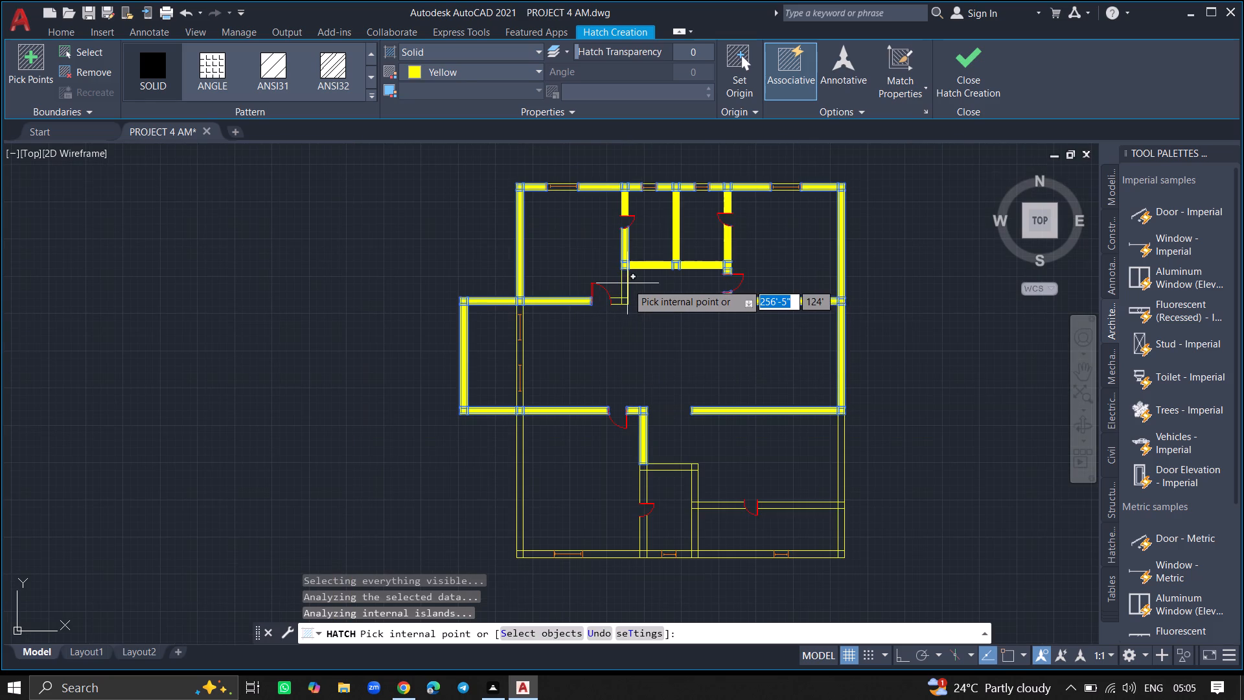
pyautogui.click(625, 281)
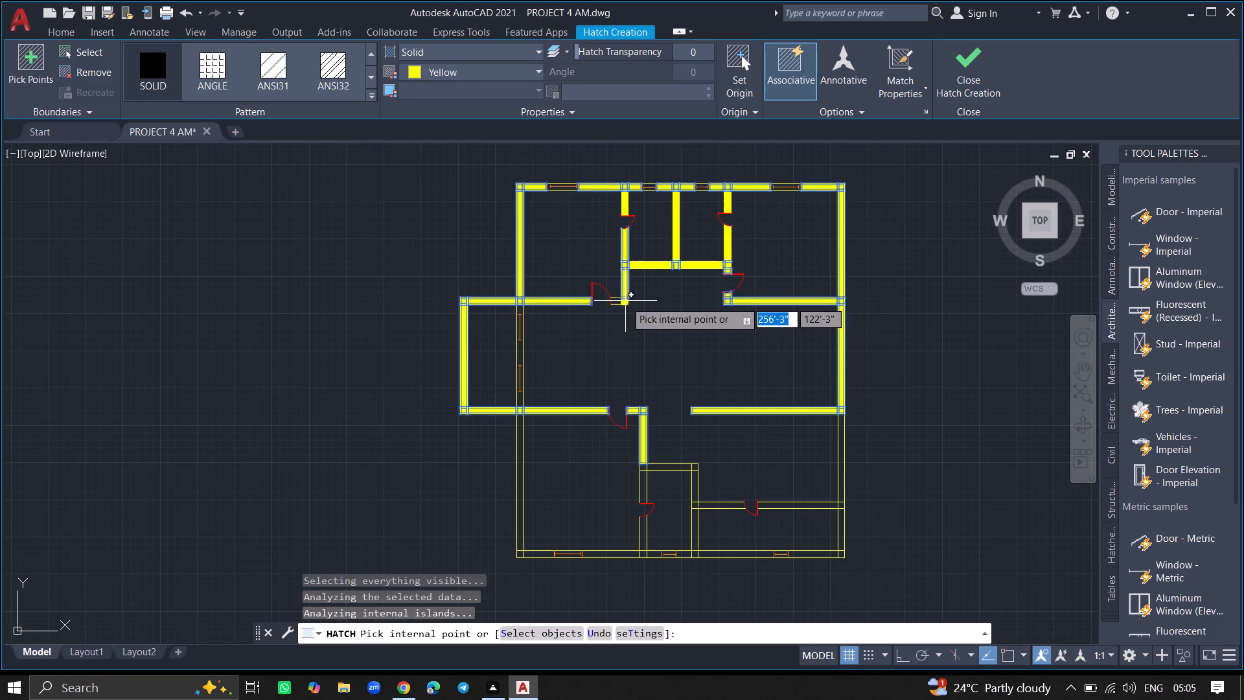
pyautogui.click(625, 301)
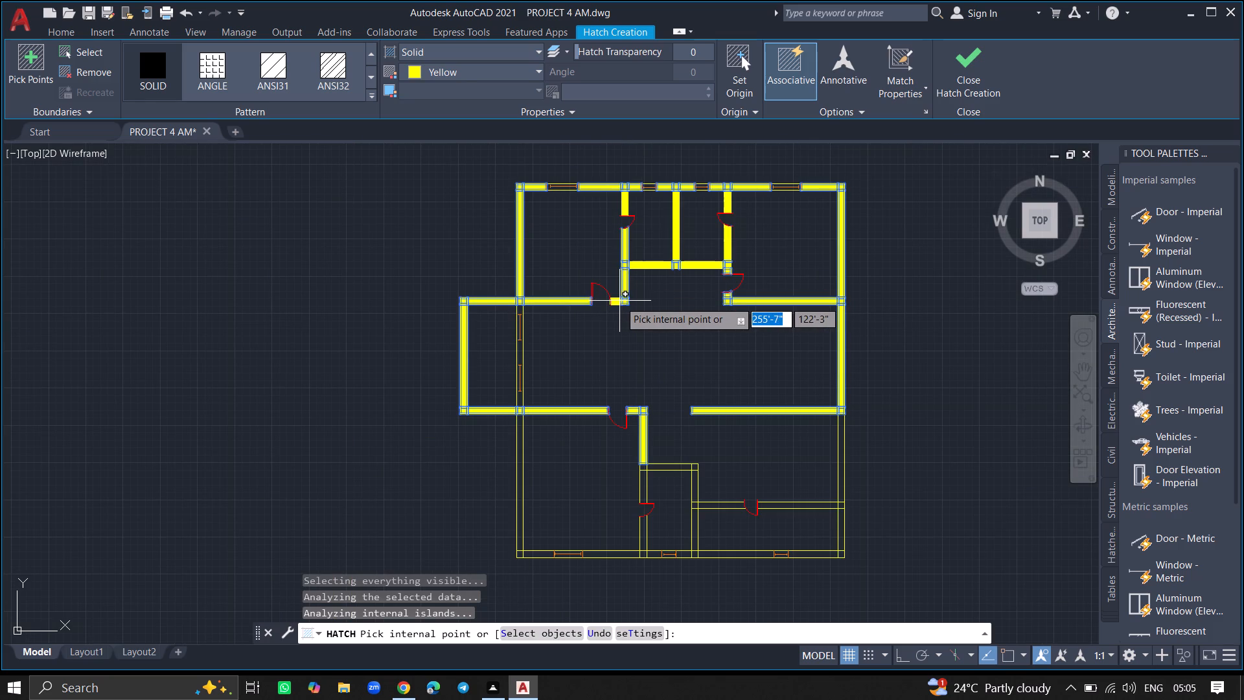
pyautogui.click(619, 301)
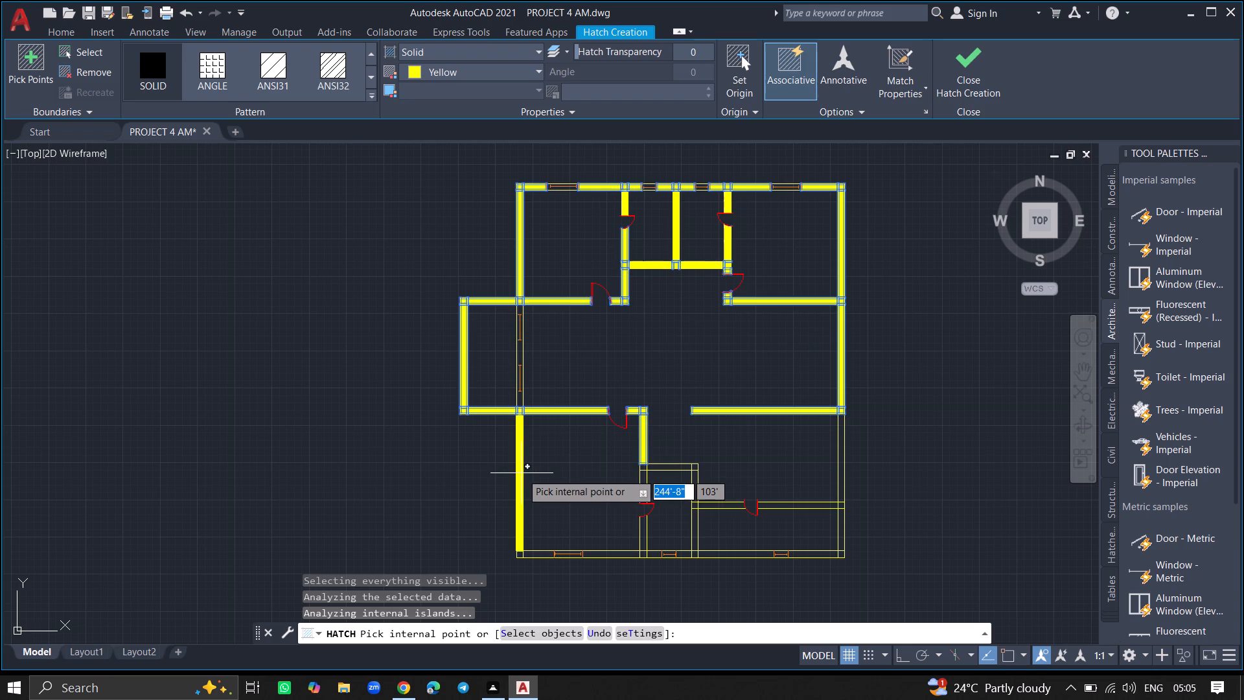
# Hatch the lower-left room's left exterior wall, its bottom corner, and the bottom wall on both sides of the window.
pyautogui.click(522, 473)
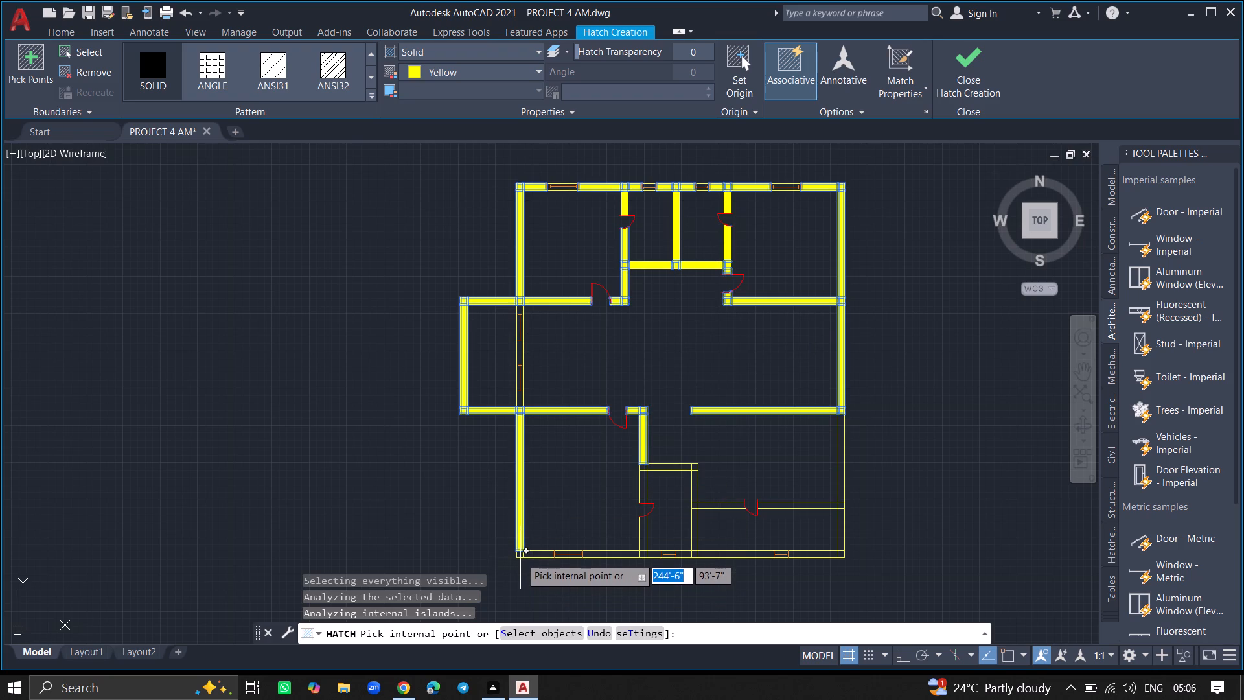
pyautogui.click(520, 557)
pyautogui.keyDown('ctrl'); pyautogui.scroll(2, 527, 559); pyautogui.keyUp('ctrl')
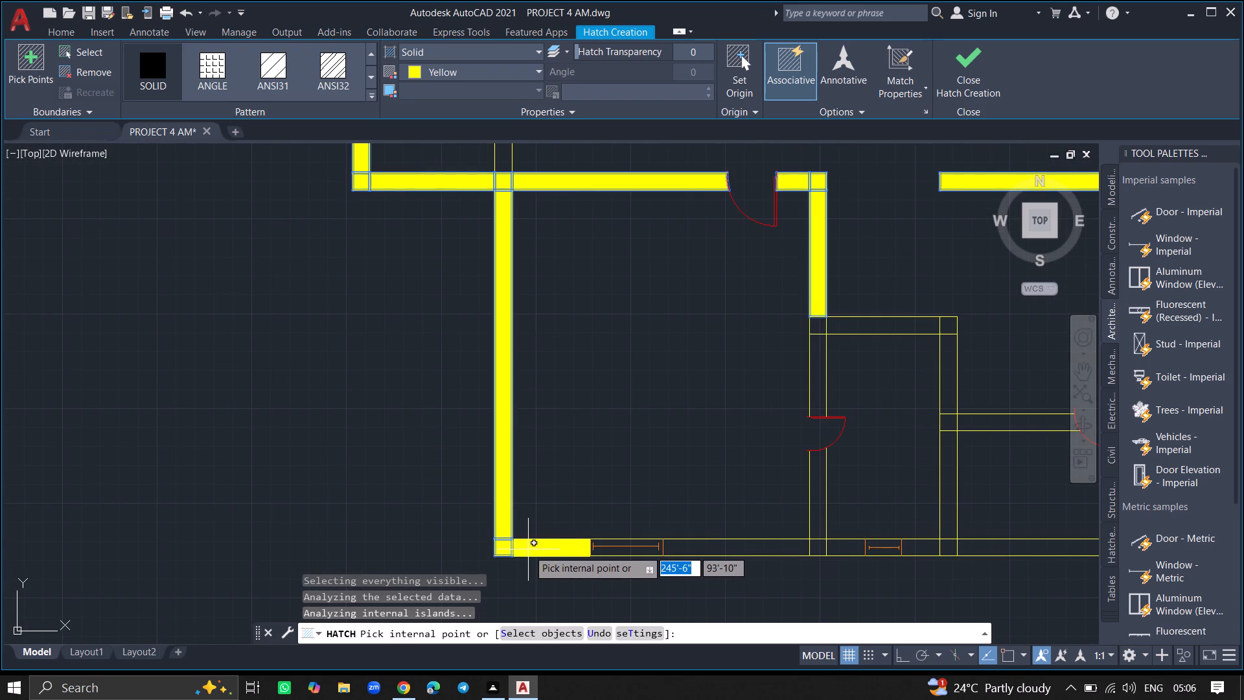
pyautogui.click(528, 550)
pyautogui.click(685, 552)
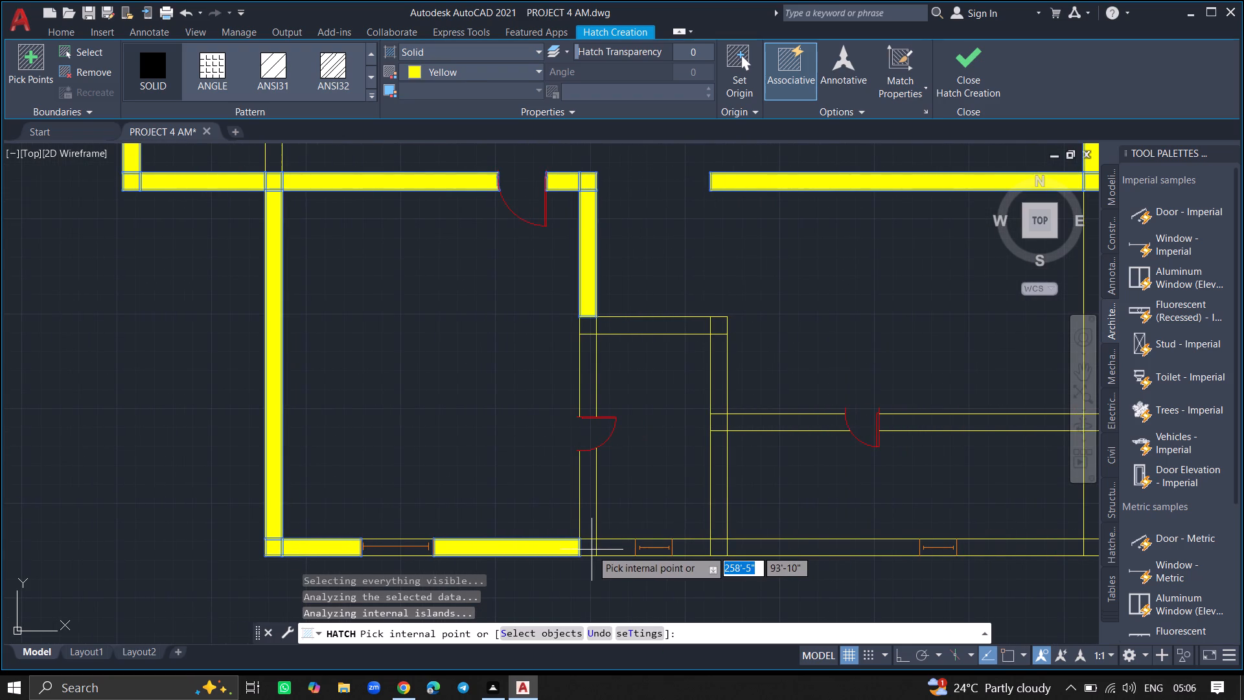
# Hatch the lower-left room's bottom-right junction, its right wall below and above the door, and the junction at the small lower room's top wall.
pyautogui.click(588, 550)
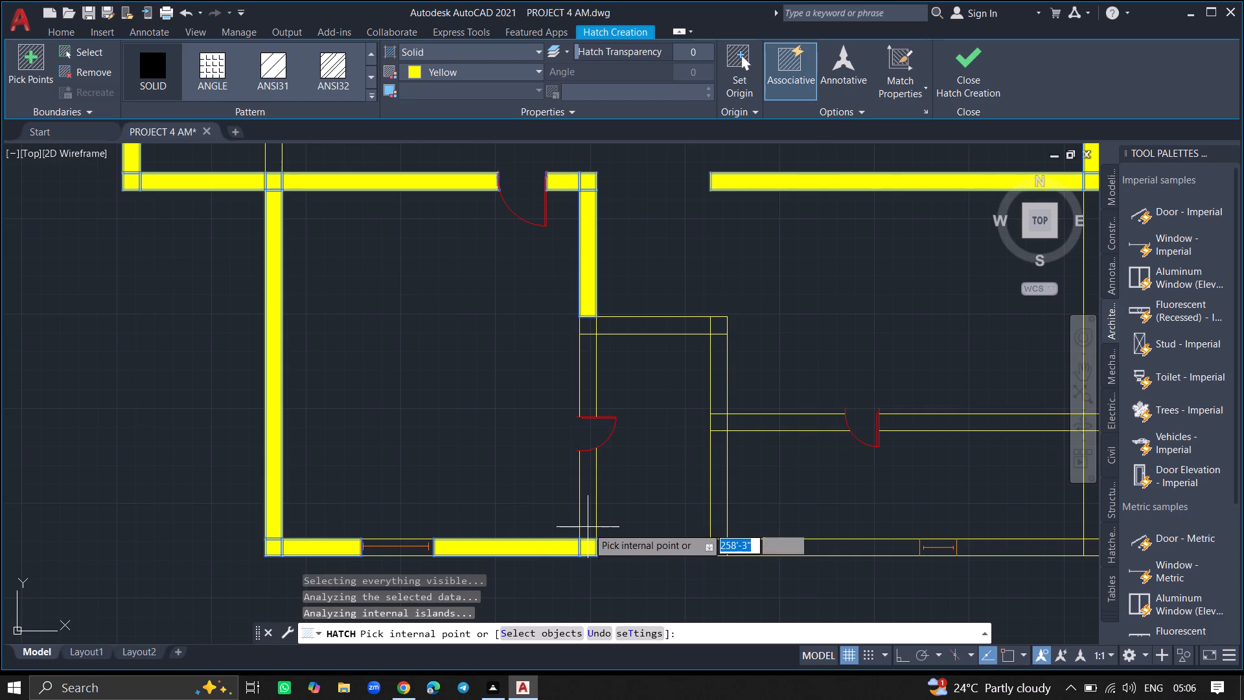
pyautogui.click(588, 524)
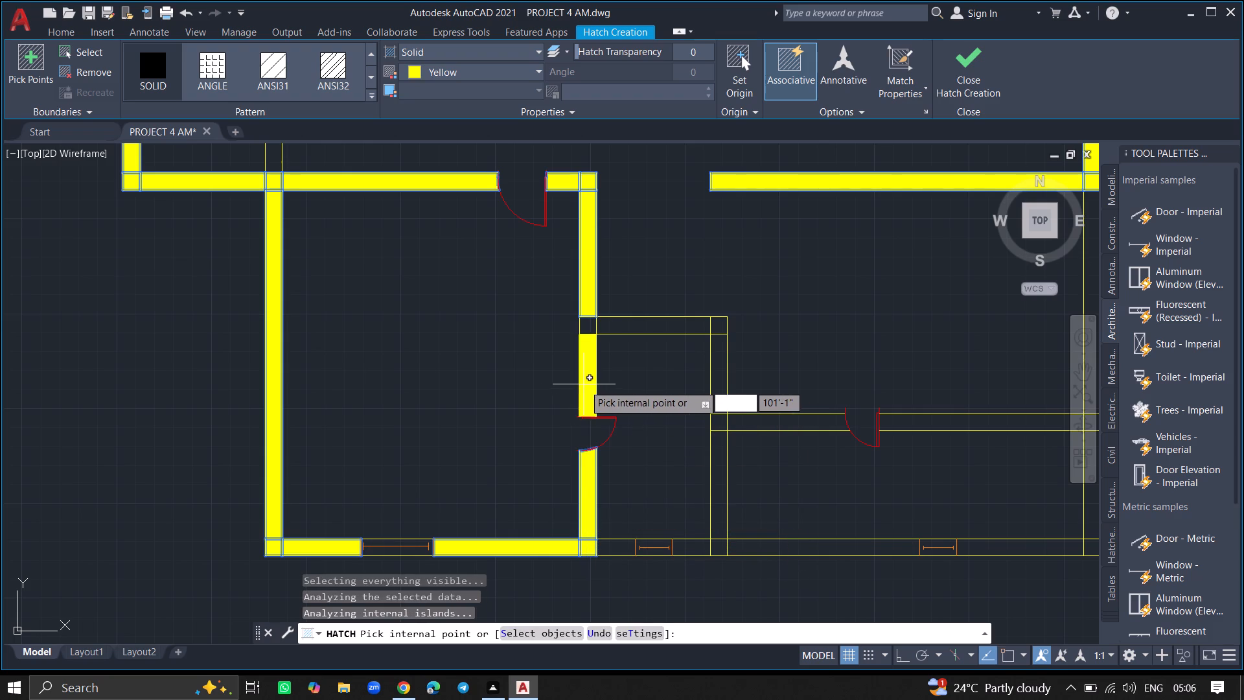
pyautogui.click(584, 384)
pyautogui.click(591, 325)
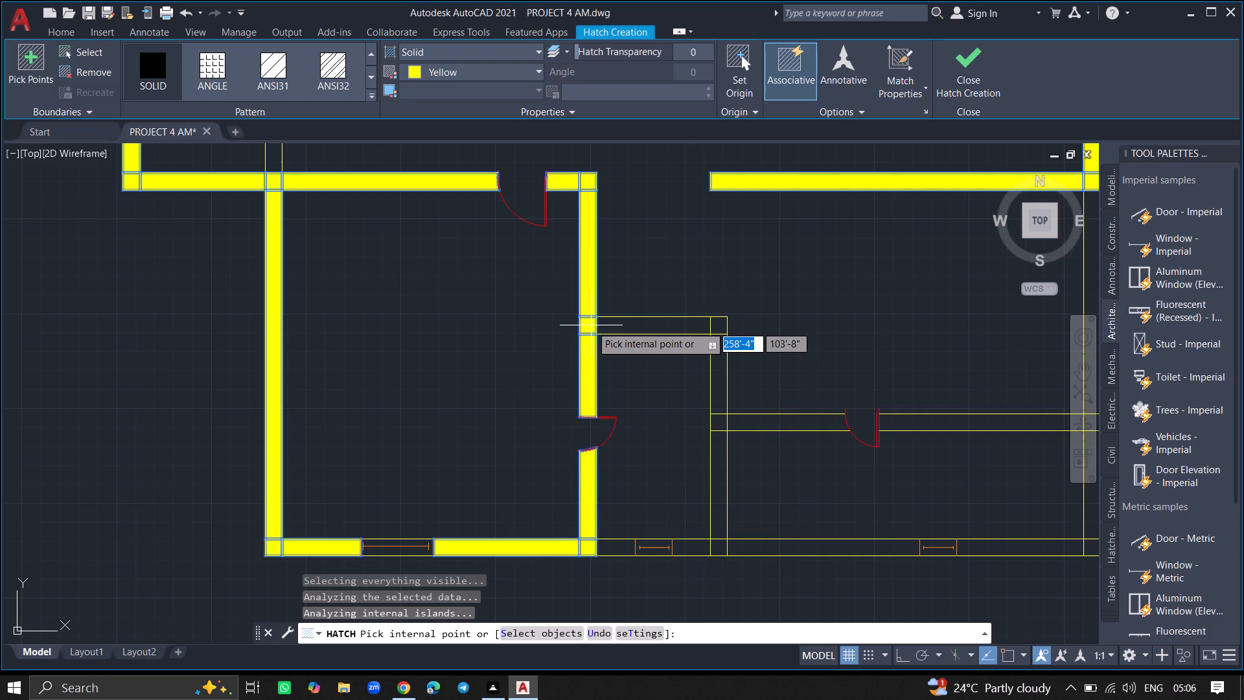
# Hatch the small lower room's top wall, its top-right corner, and its full right wall including the junctions down to the bottom exterior wall.
pyautogui.click(617, 321)
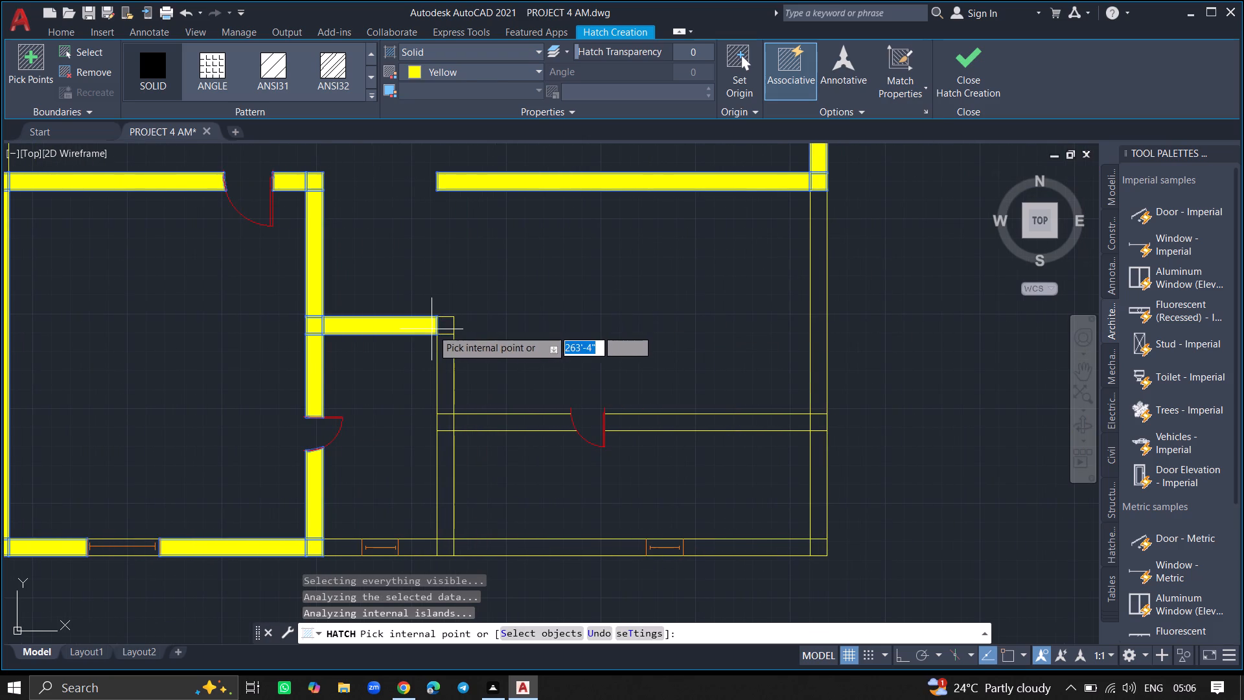
pyautogui.click(441, 325)
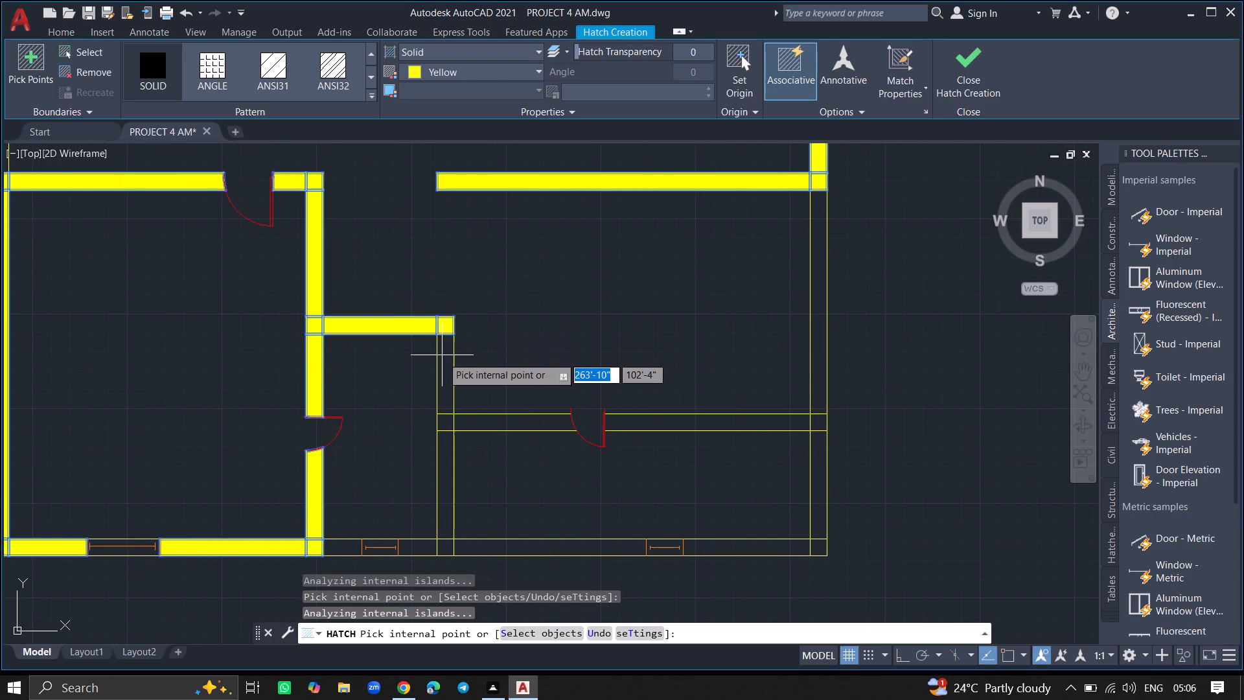
pyautogui.click(442, 357)
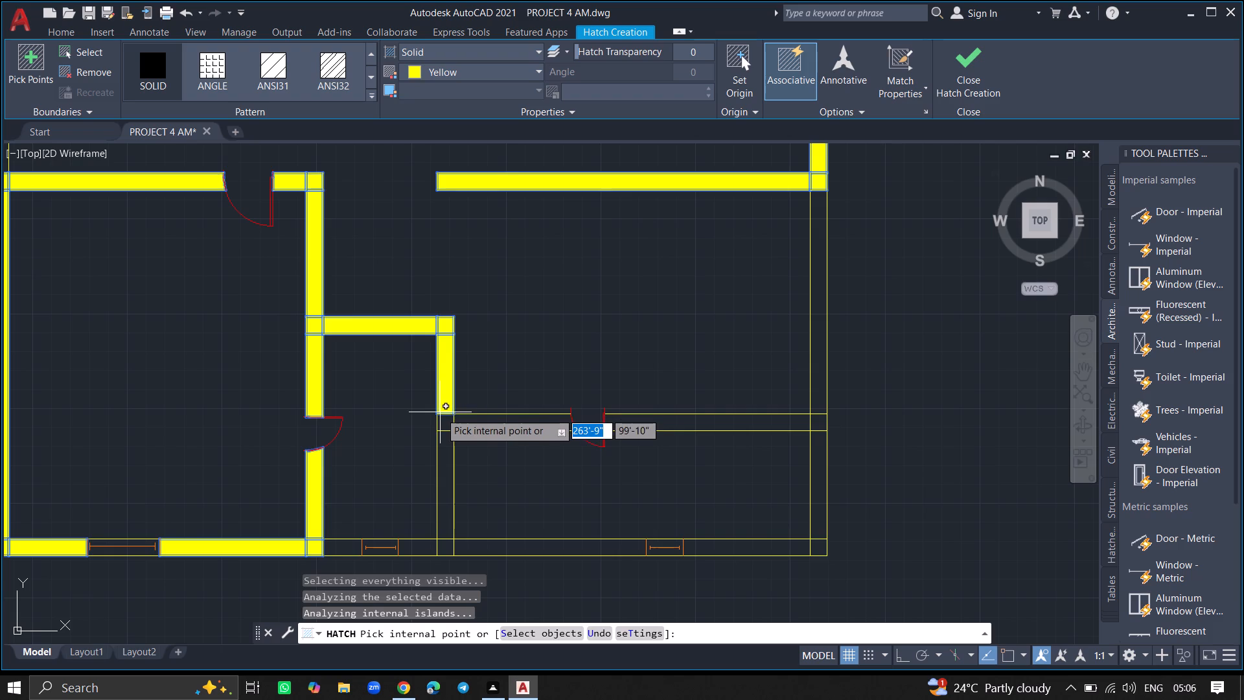
pyautogui.click(443, 419)
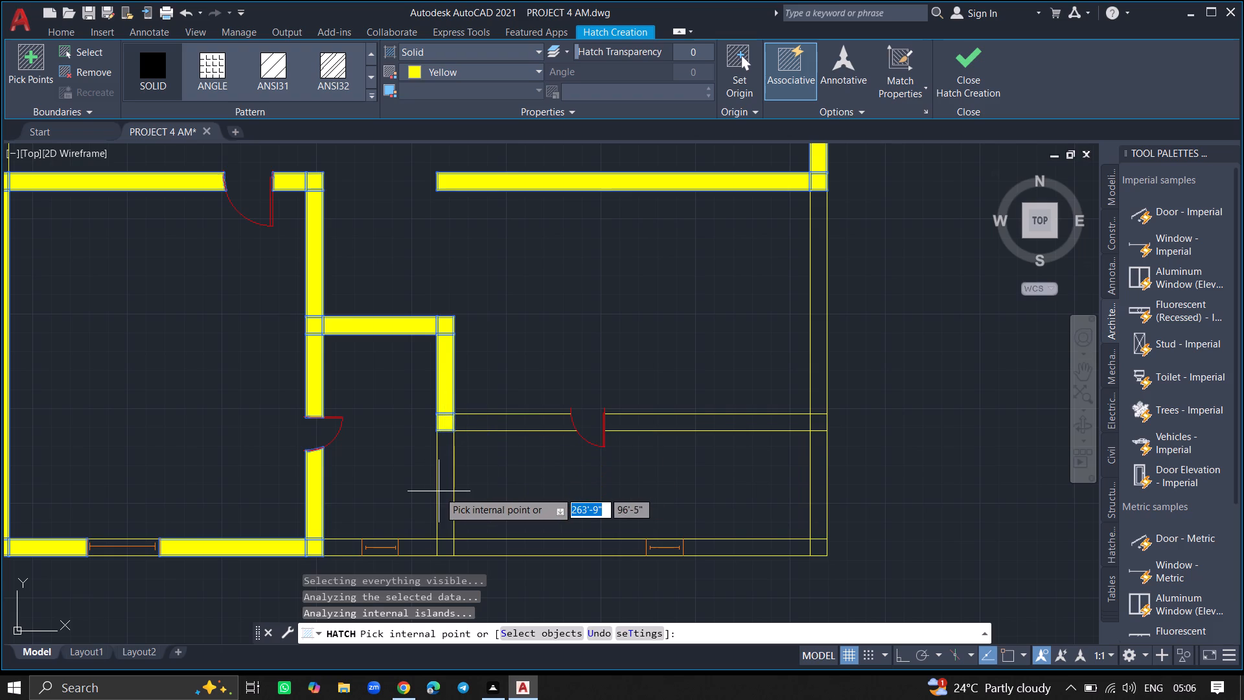
pyautogui.click(443, 491)
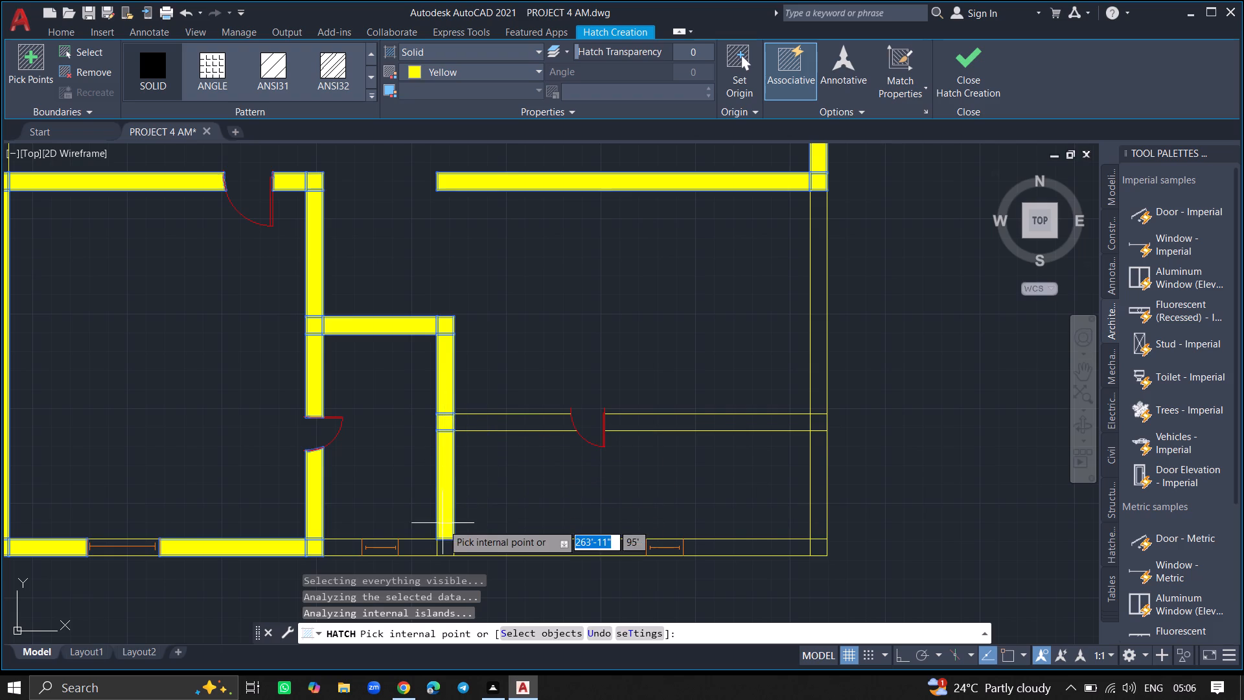
pyautogui.click(443, 544)
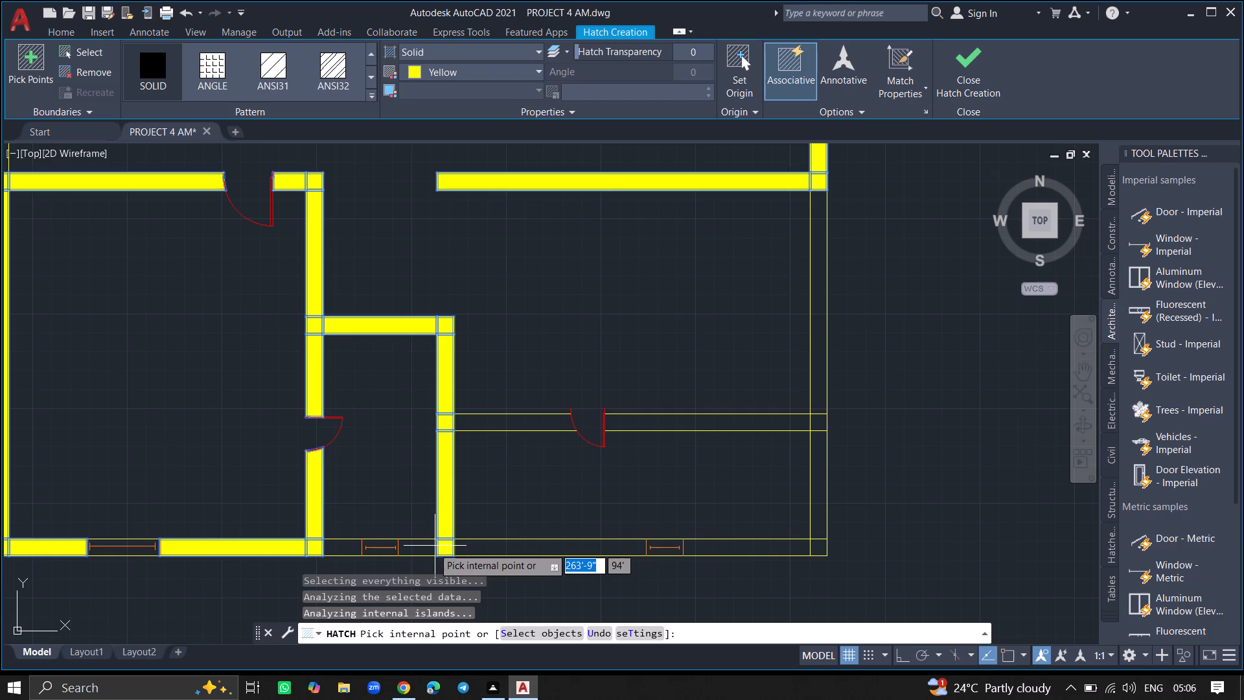
# Hatch the bottom exterior wall on both sides of the small lower room's window and the lower-right room's window, including the bottom-right corner.
pyautogui.click(430, 548)
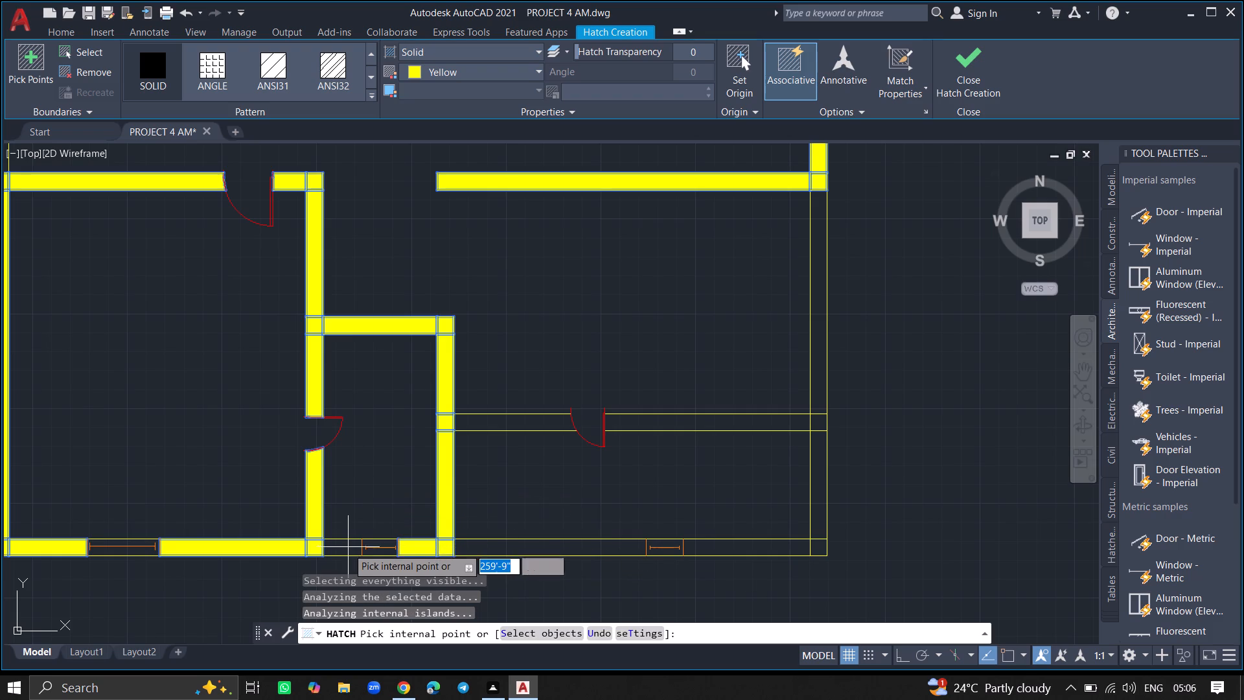
pyautogui.click(345, 549)
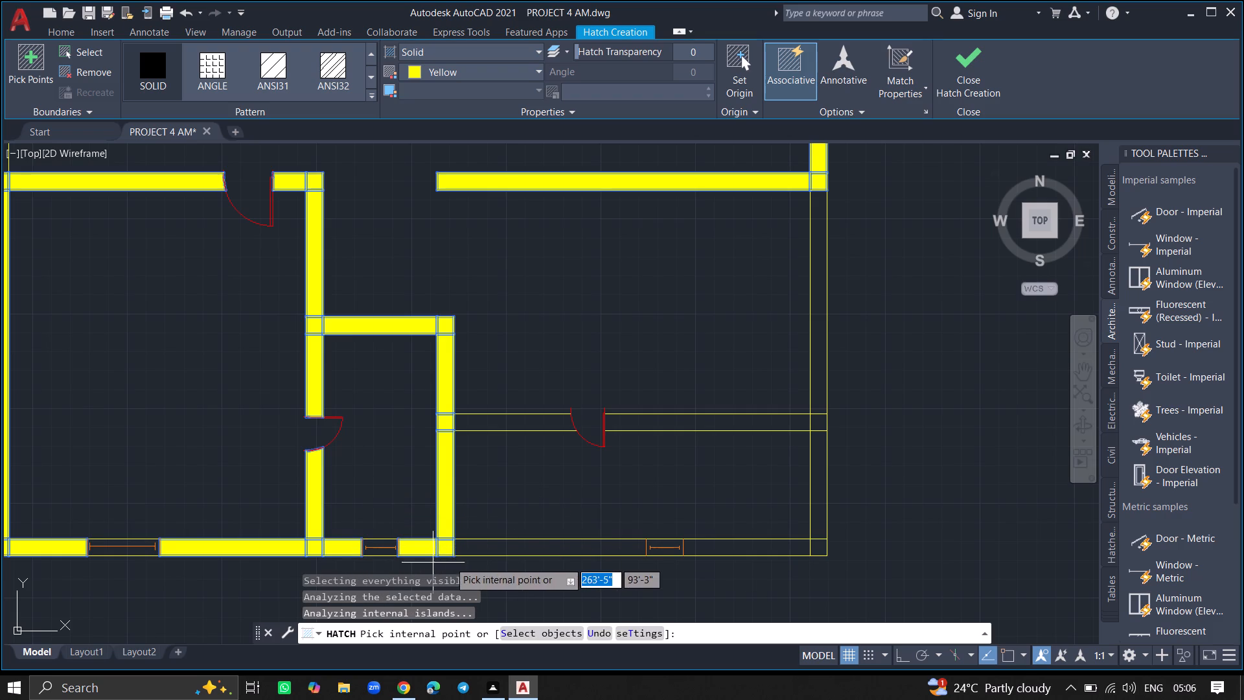
pyautogui.click(476, 548)
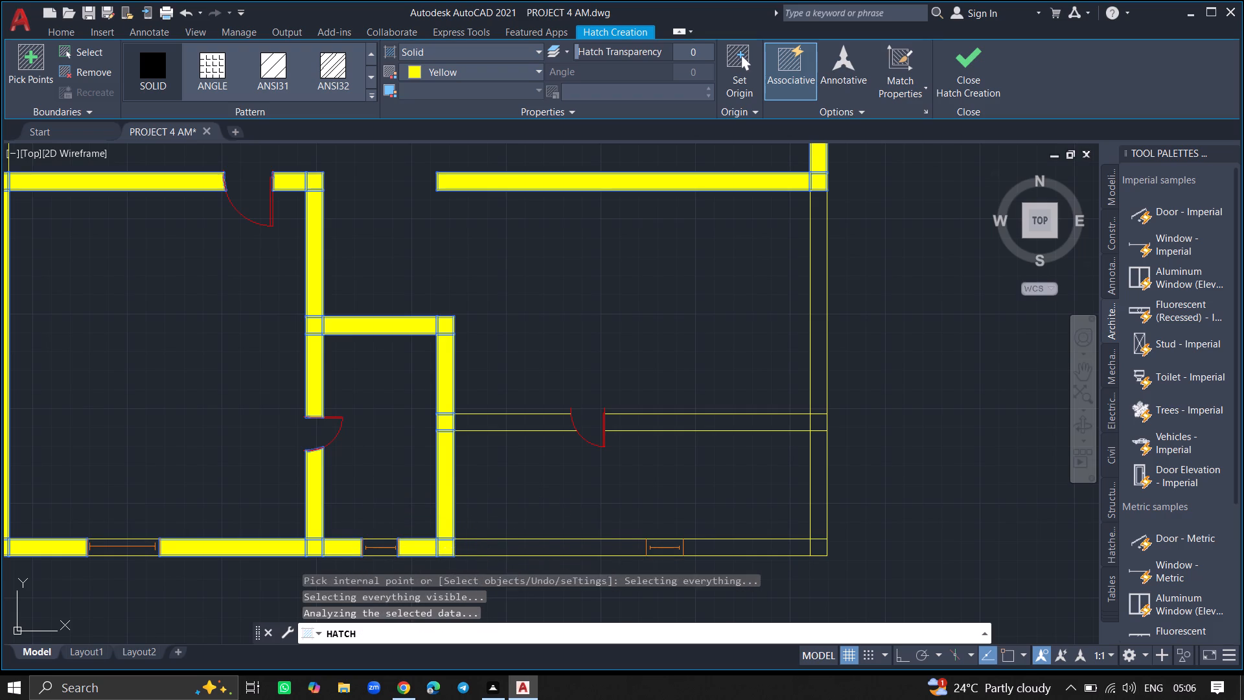
pyautogui.click(728, 548)
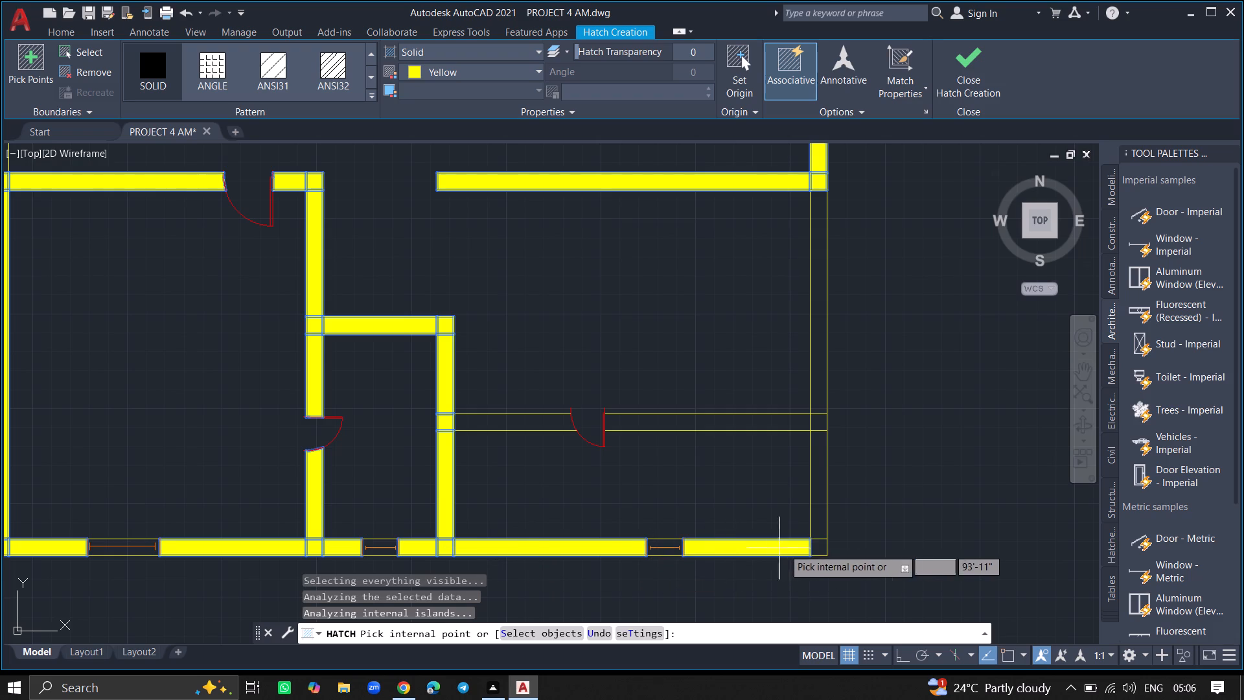
pyautogui.click(819, 548)
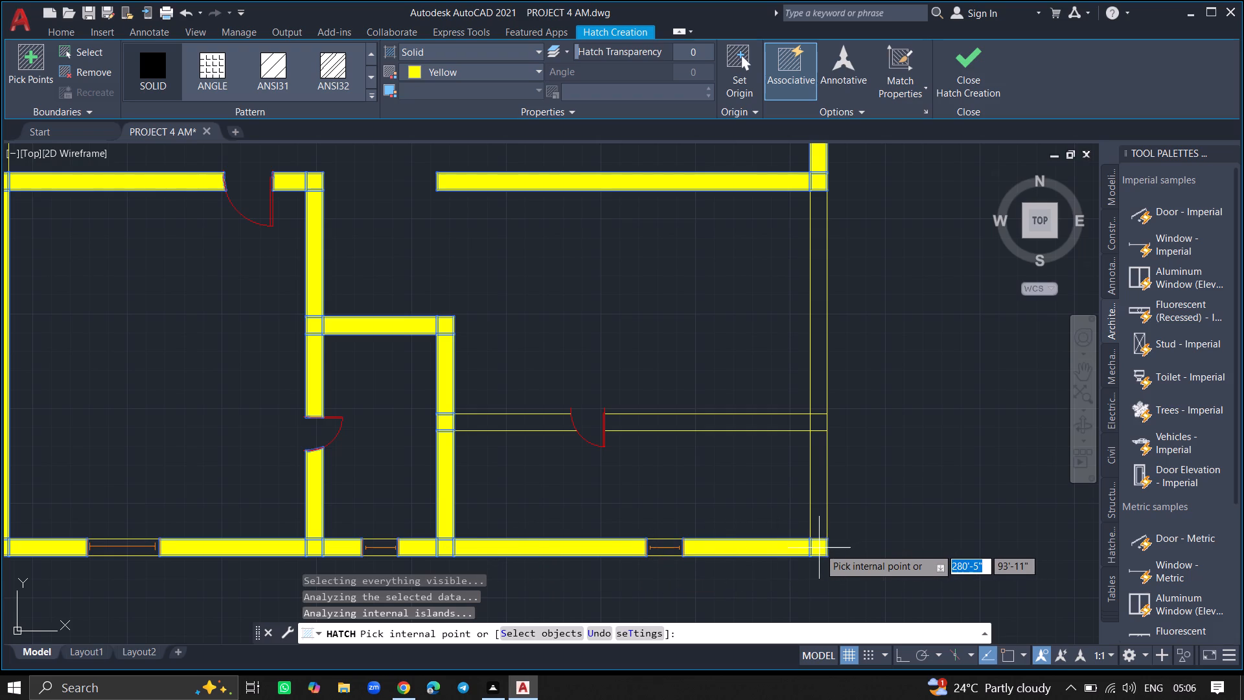
# Hatch the right exterior wall with its junction, plus the lower-right room's top wall on both sides of the door, and finish the hatch.
pyautogui.click(819, 525)
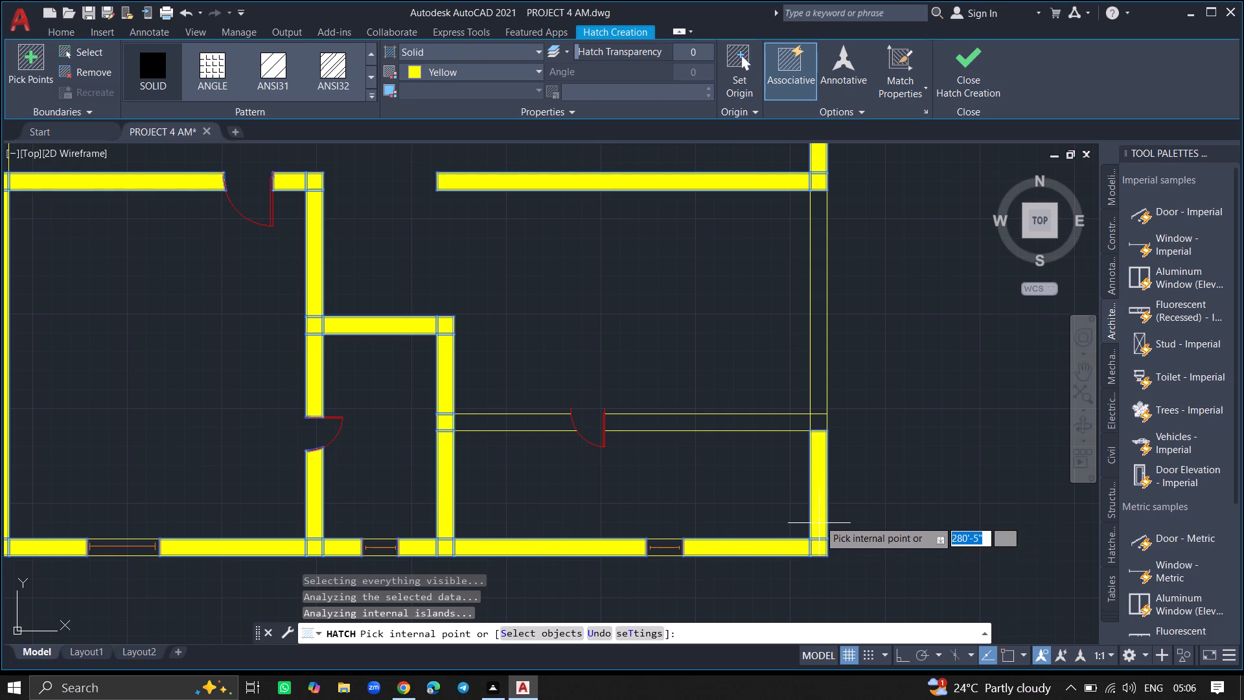
pyautogui.click(823, 421)
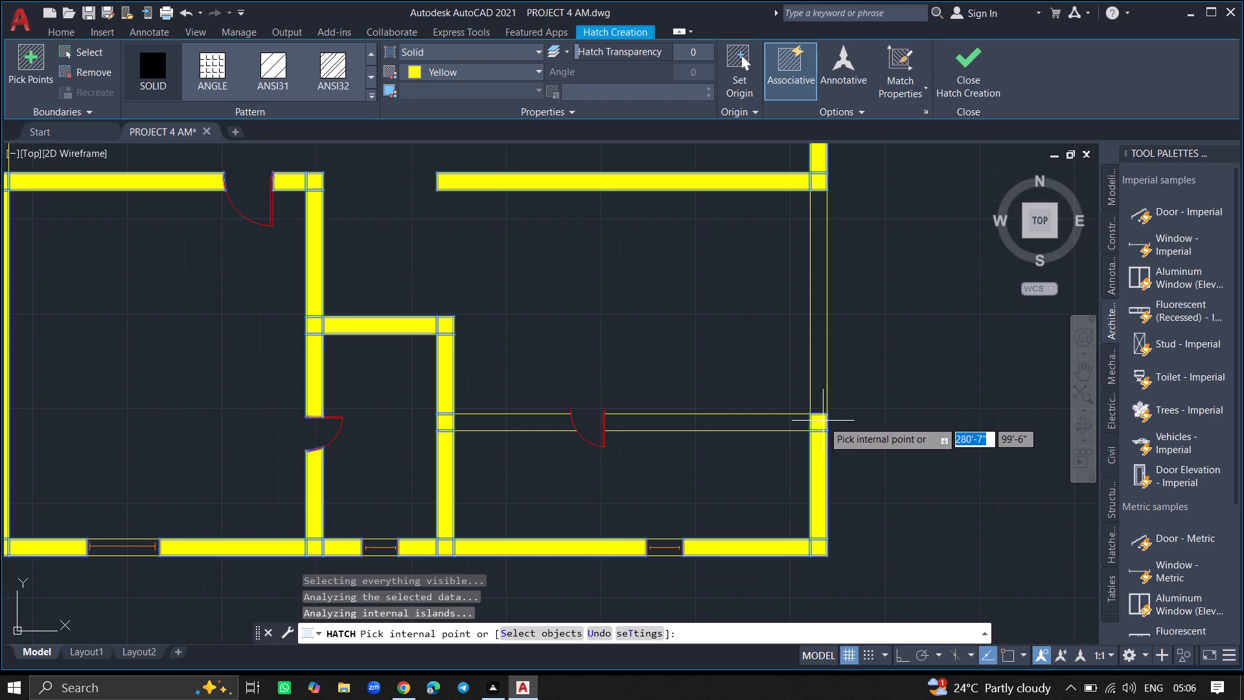
pyautogui.click(795, 423)
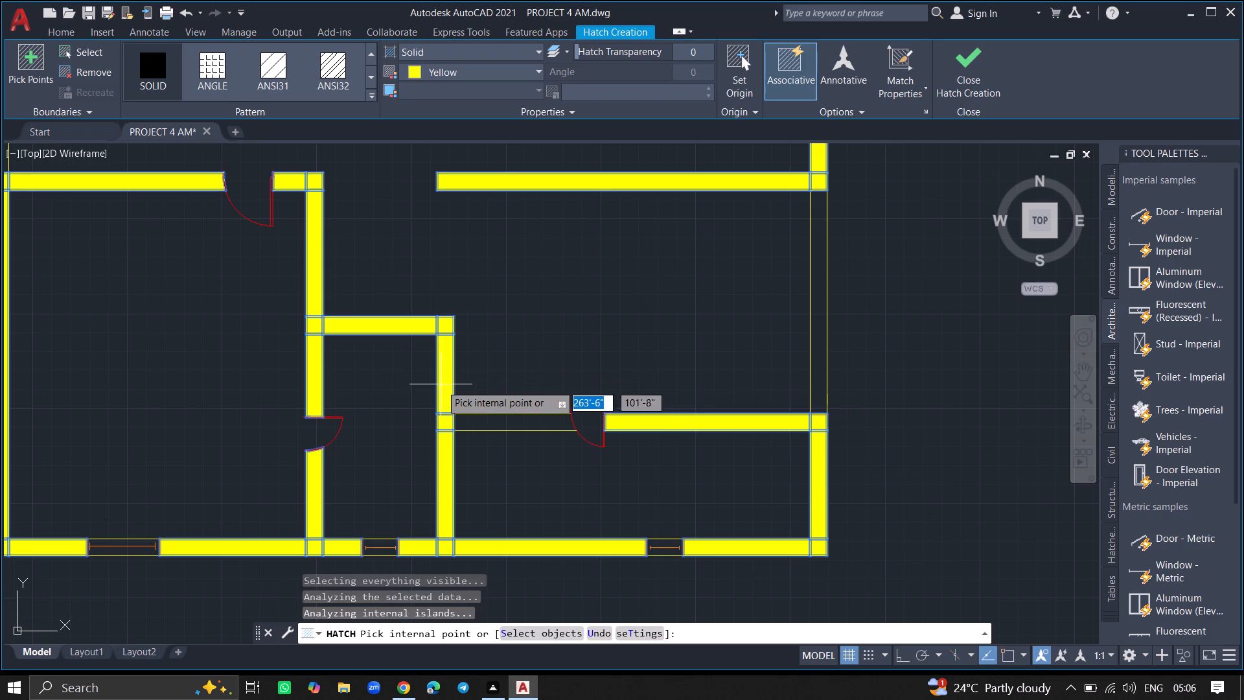
pyautogui.click(466, 425)
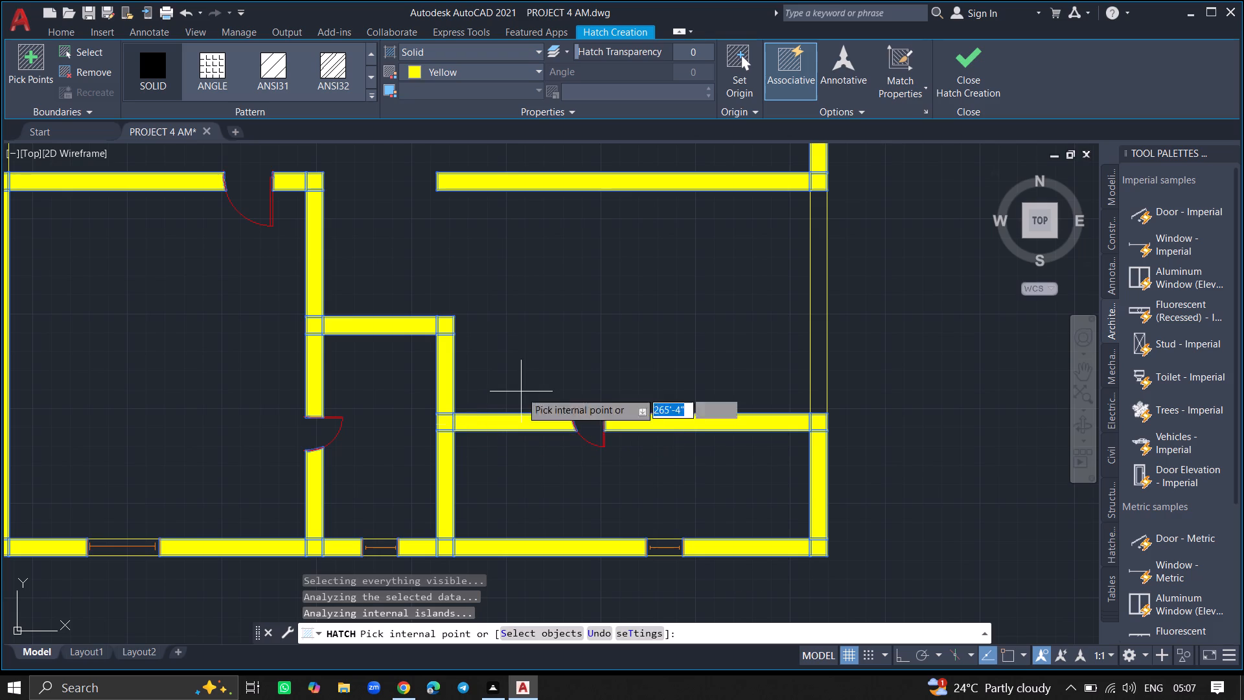
pyautogui.click(818, 354)
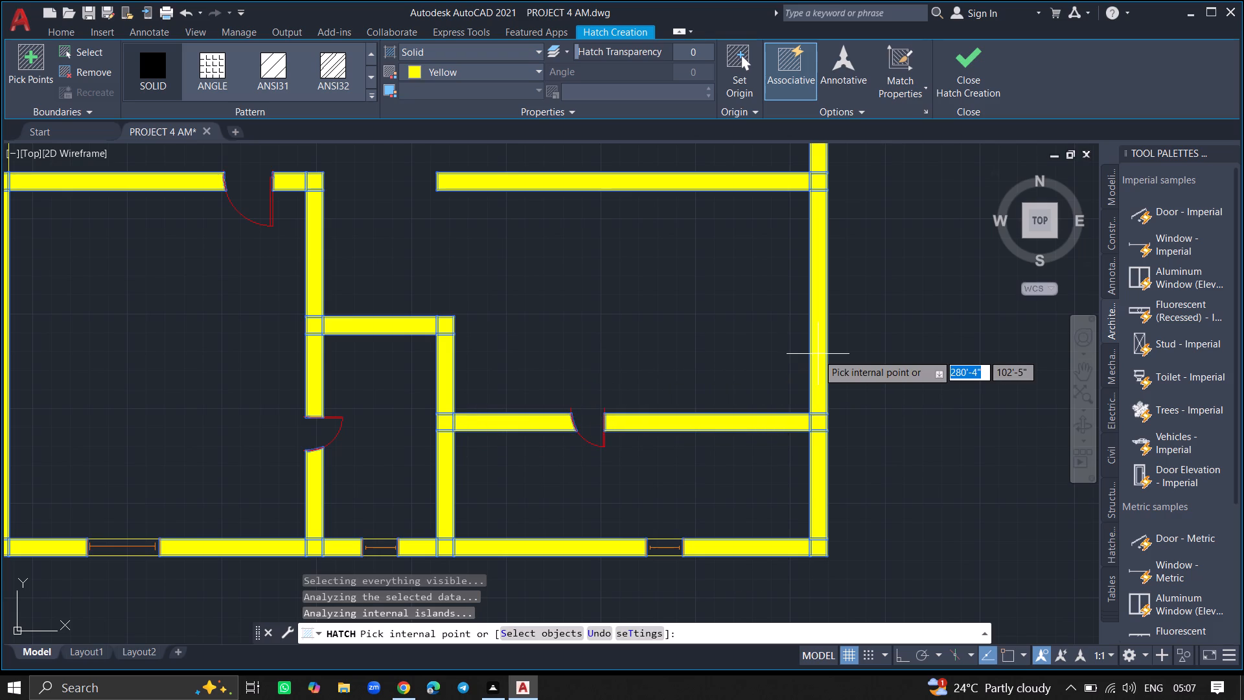
pyautogui.press('Return')
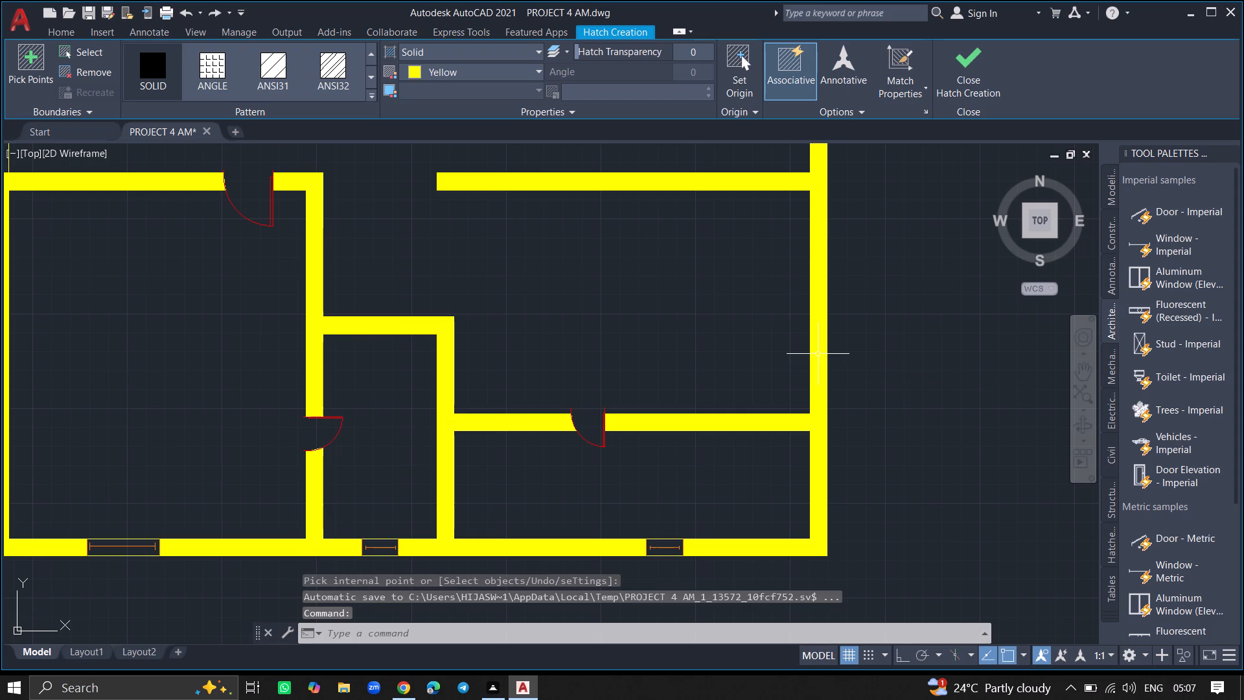
# Draw two horizontal lines across the wall, above and below the lower window, in the wall enclosing the left projecting space.
pyautogui.keyDown('ctrl'); pyautogui.scroll(-3, 818, 354); pyautogui.keyUp('ctrl')
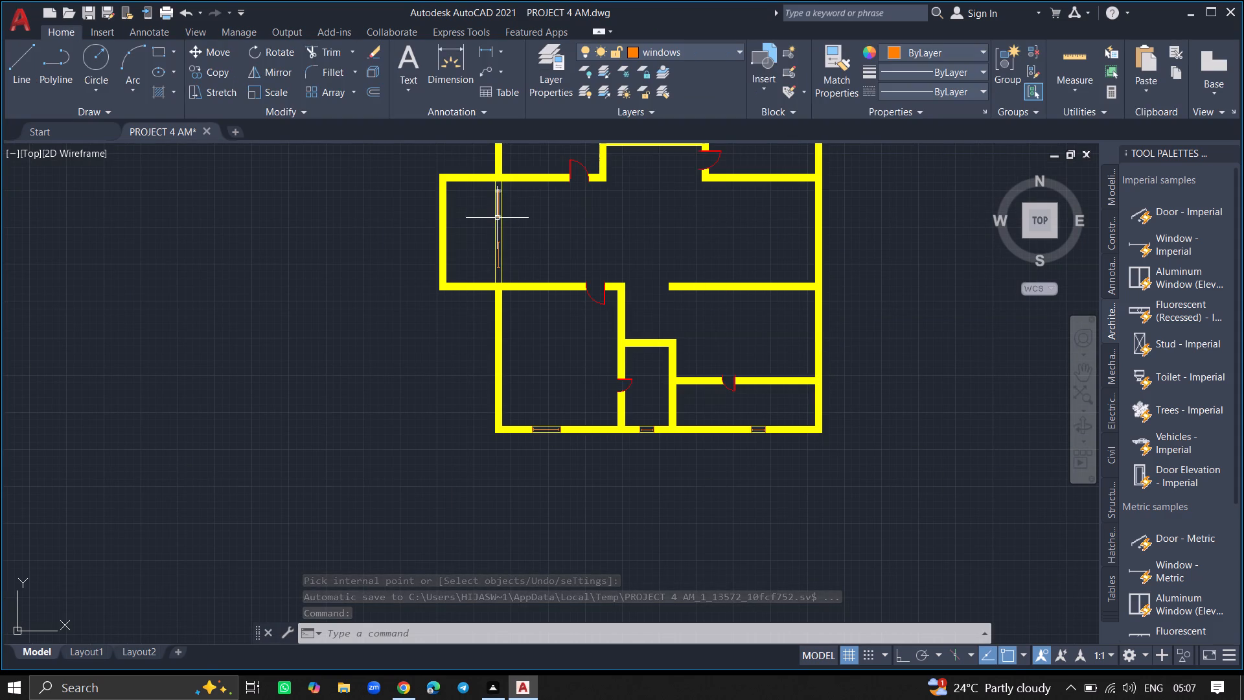
pyautogui.keyDown('ctrl'); pyautogui.scroll(4, 497, 218); pyautogui.keyUp('ctrl')
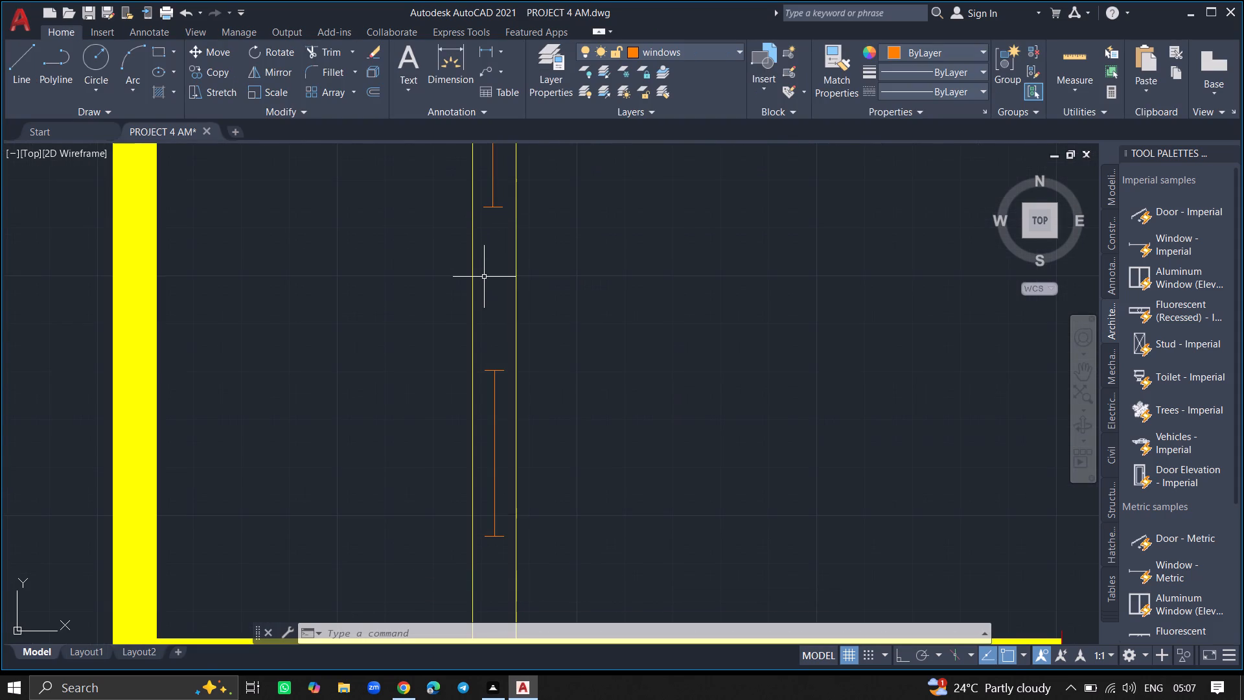
pyautogui.press('l')
pyautogui.press('Return')
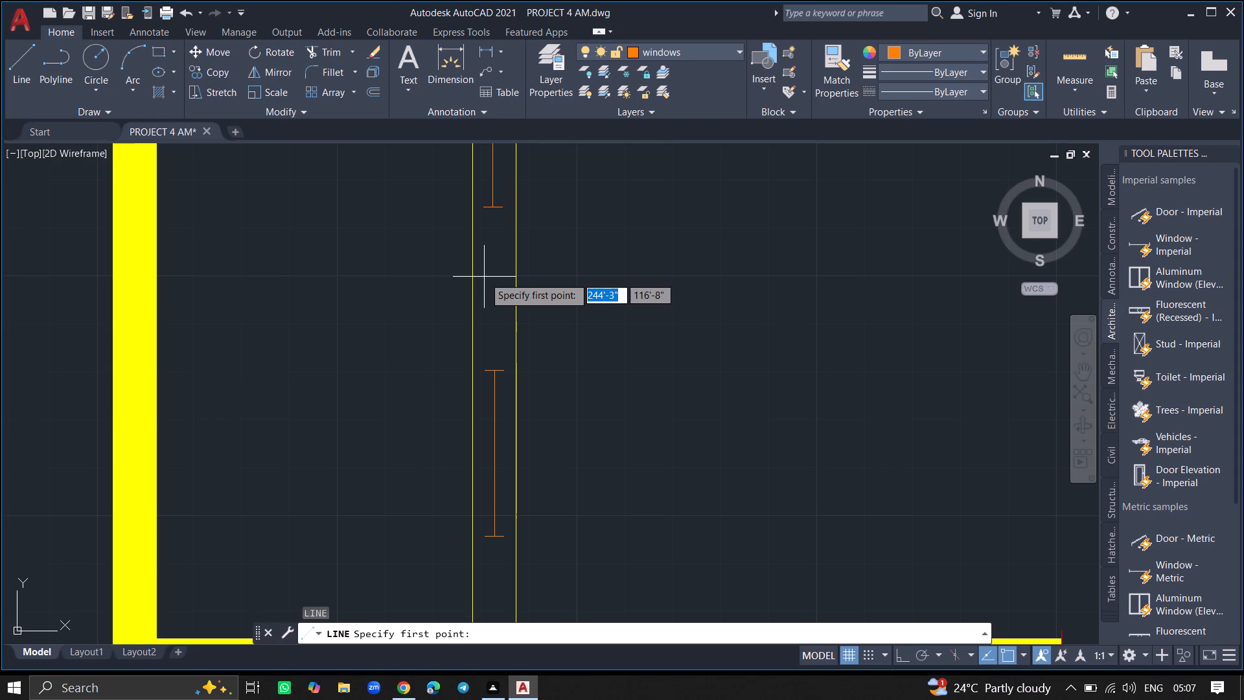
pyautogui.click(516, 352)
pyautogui.click(472, 353)
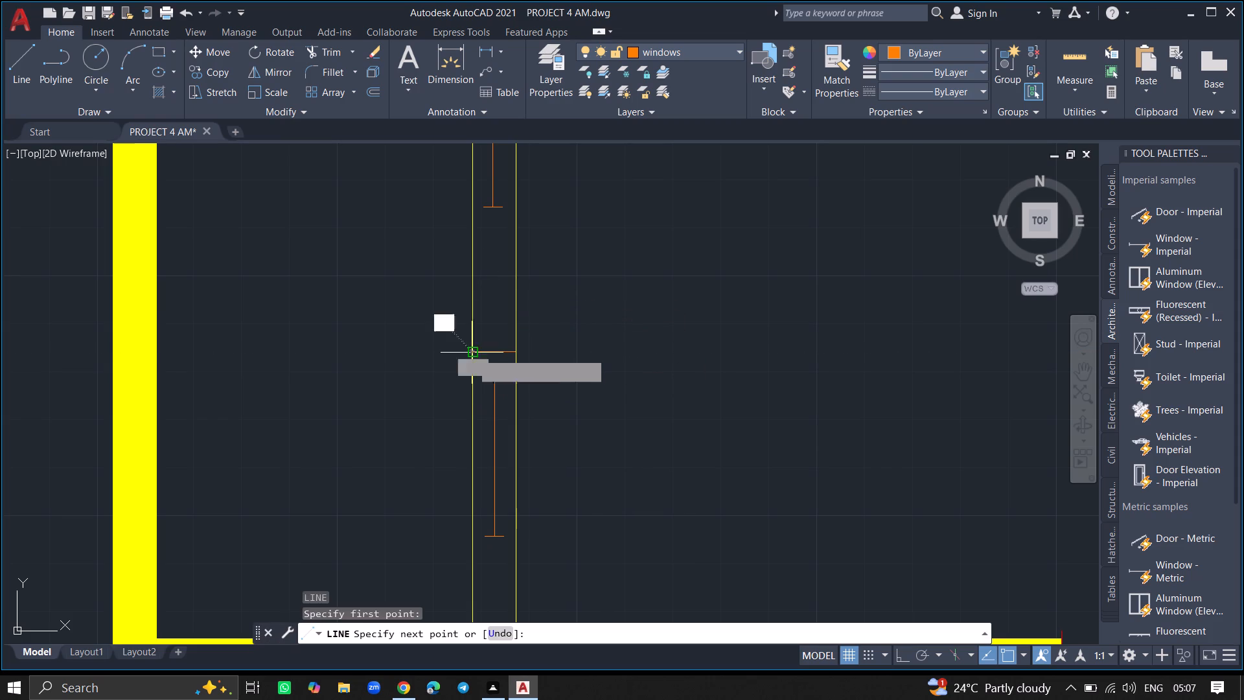
pyautogui.press('Return')
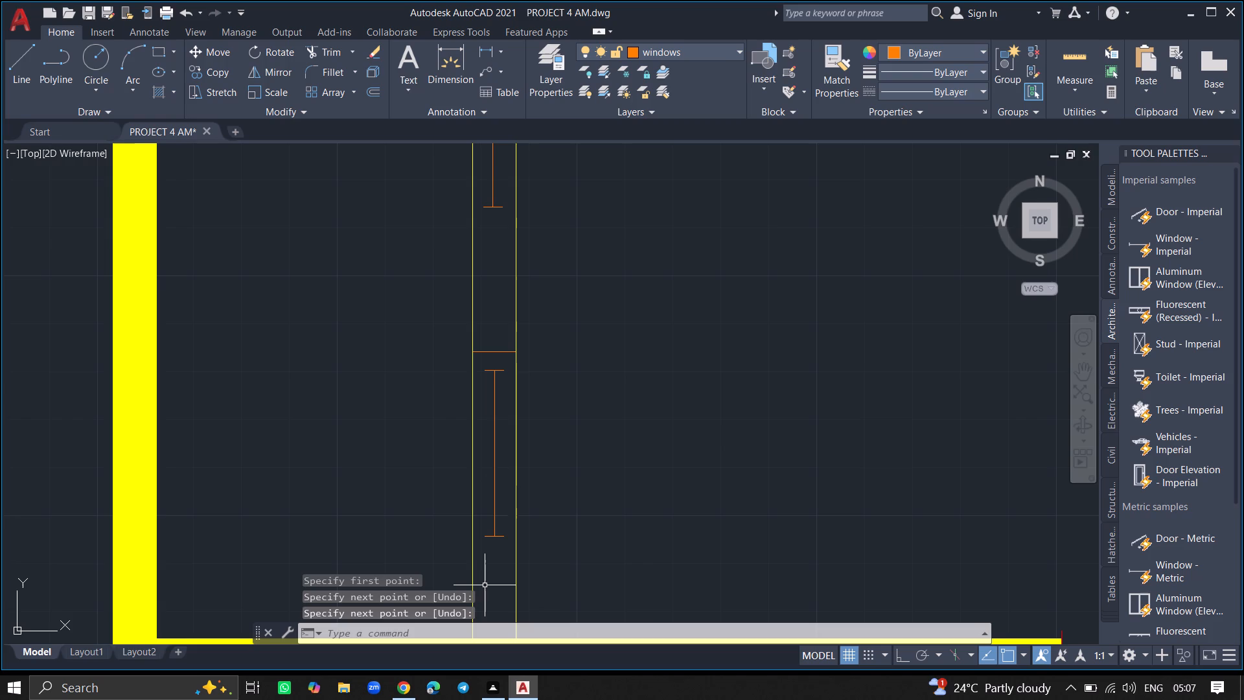
pyautogui.press('l')
pyautogui.press('Return')
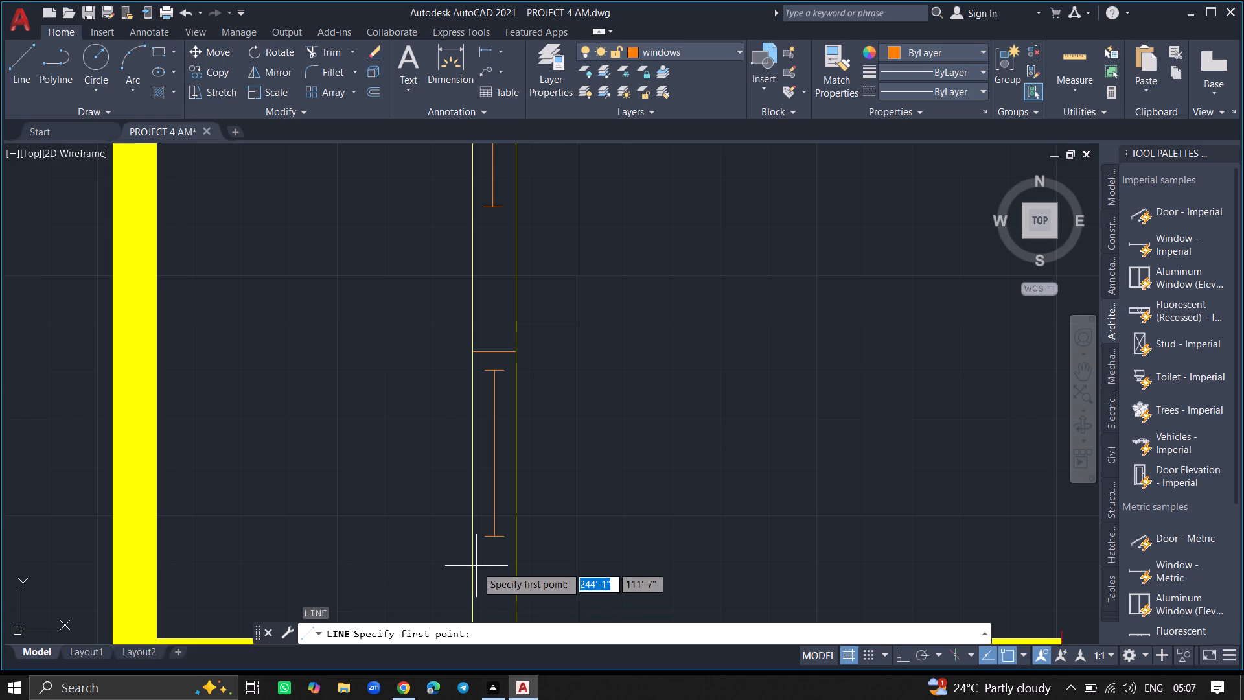
pyautogui.click(475, 545)
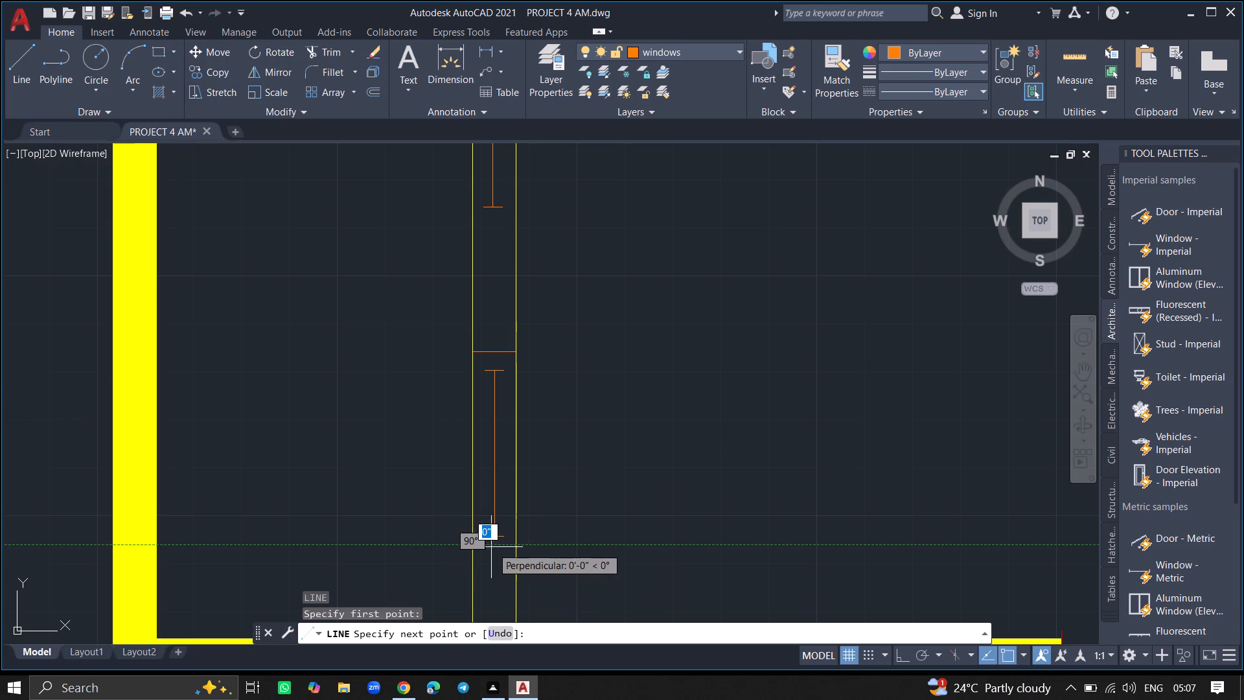
pyautogui.click(514, 546)
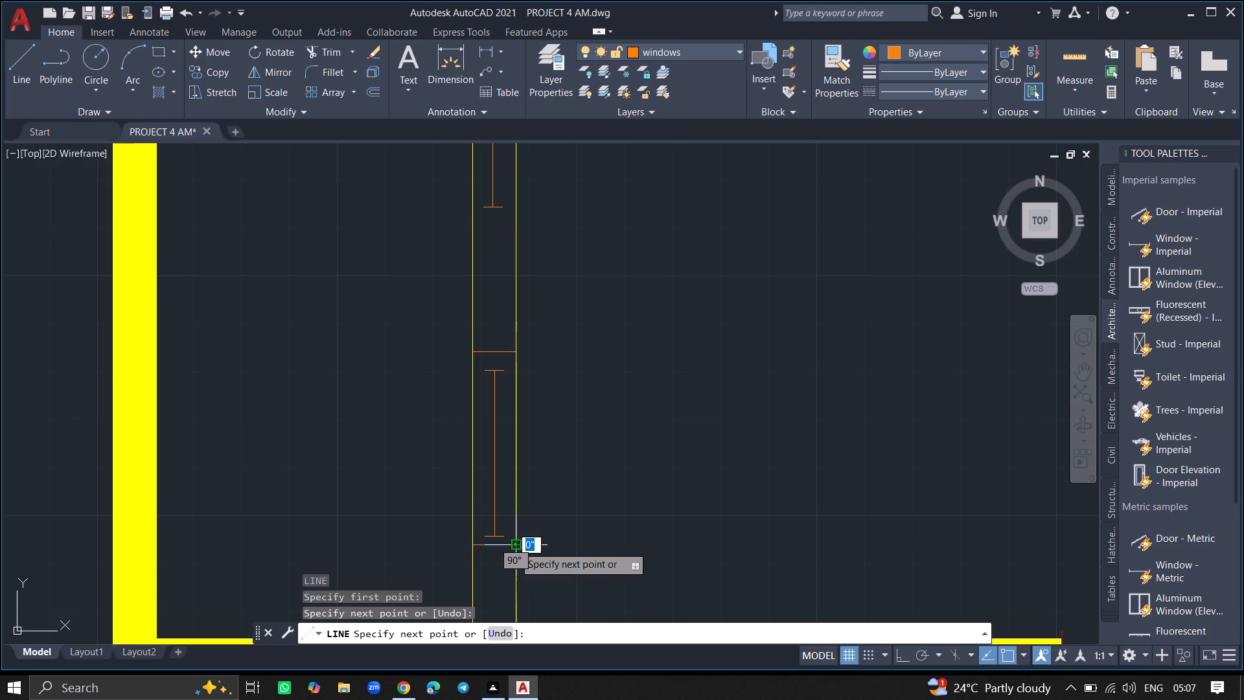
pyautogui.press('Return')
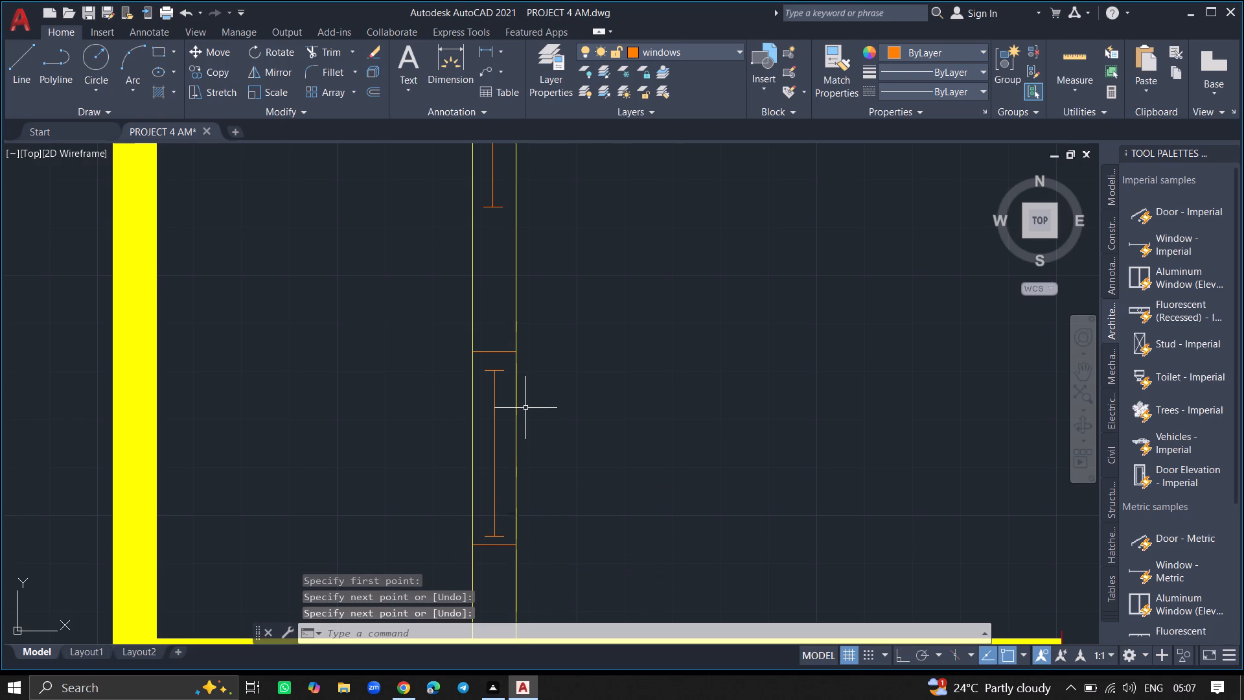
# Draw two horizontal lines across the same wall, below and above the upper window, to close off its opening.
pyautogui.keyDown('ctrl'); pyautogui.scroll(-2, 525, 408); pyautogui.keyUp('ctrl')
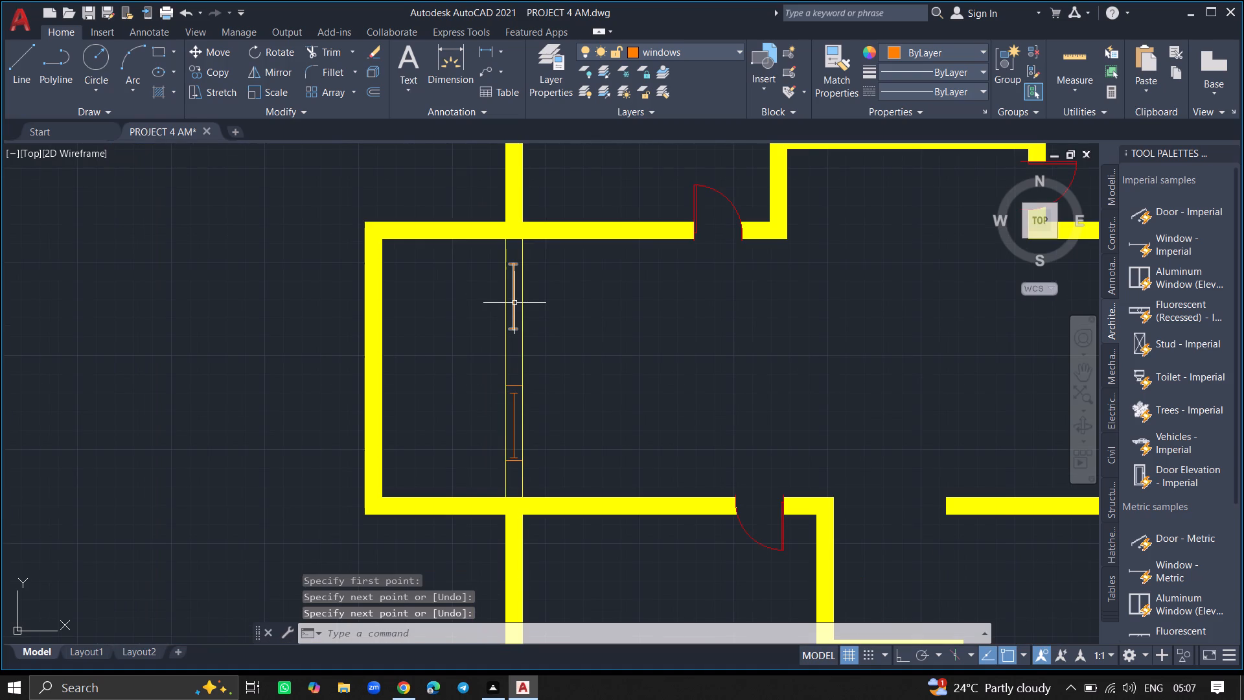
pyautogui.keyDown('ctrl'); pyautogui.scroll(2, 514, 303); pyautogui.keyUp('ctrl')
pyautogui.press('l')
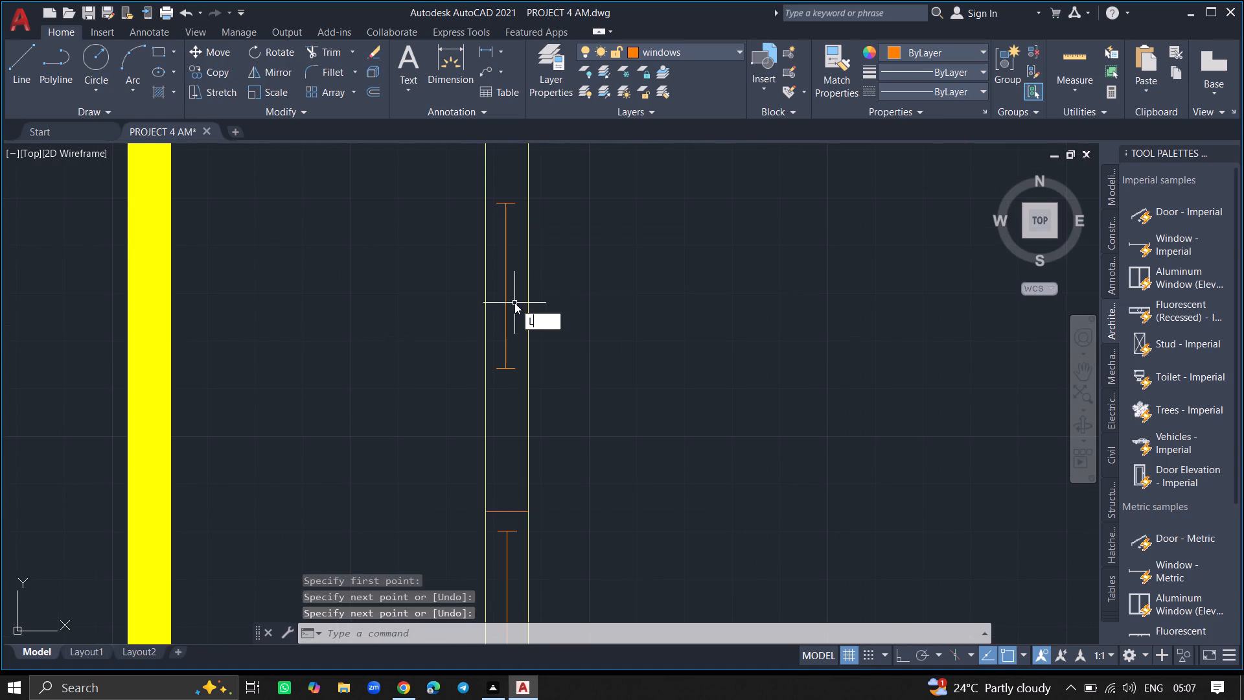
pyautogui.press('Return')
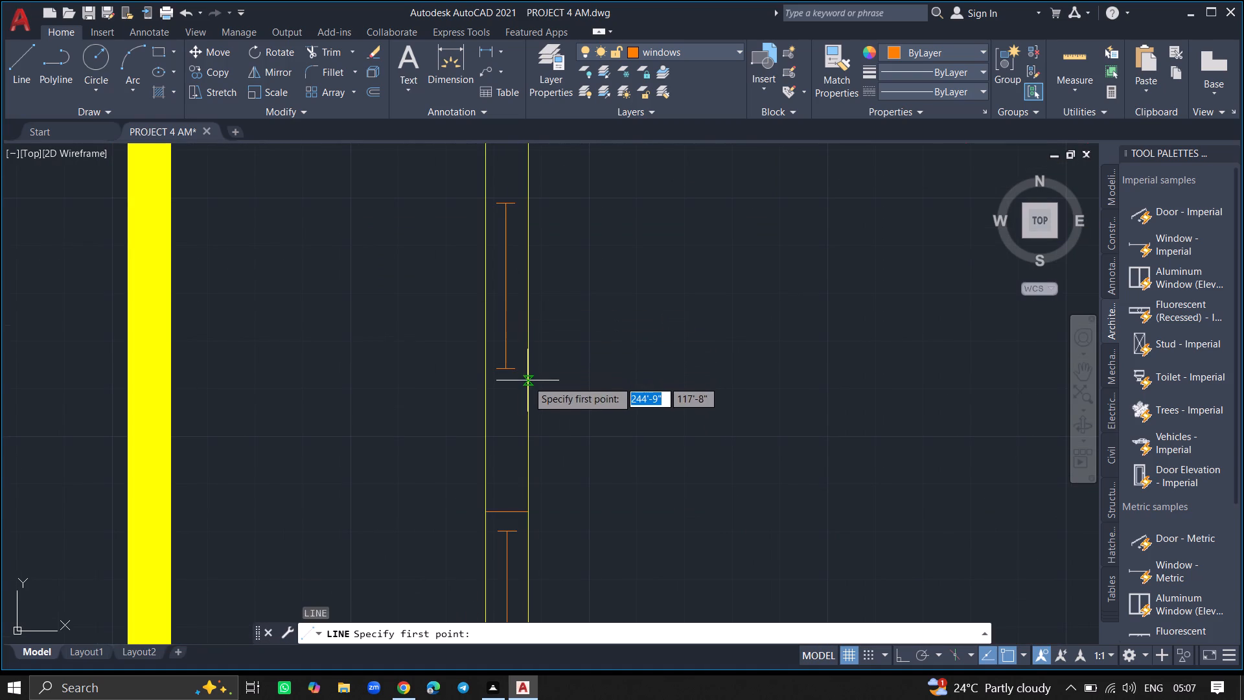
pyautogui.click(527, 380)
pyautogui.click(487, 380)
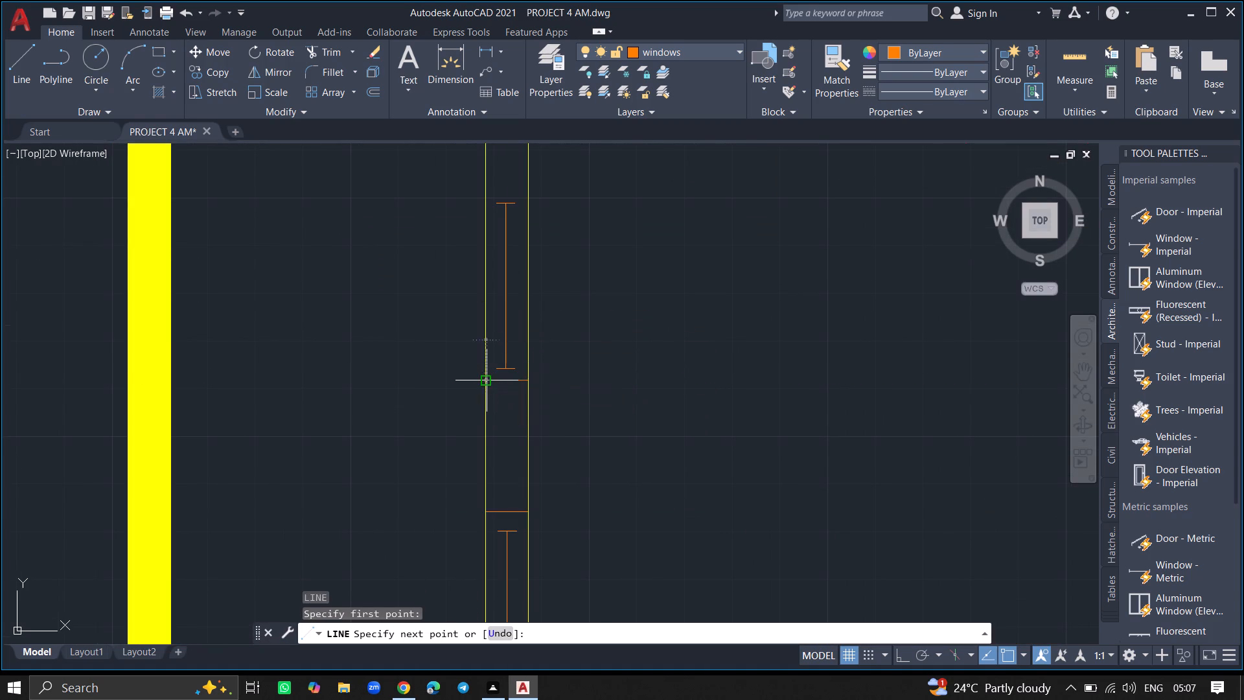
pyautogui.press('Return')
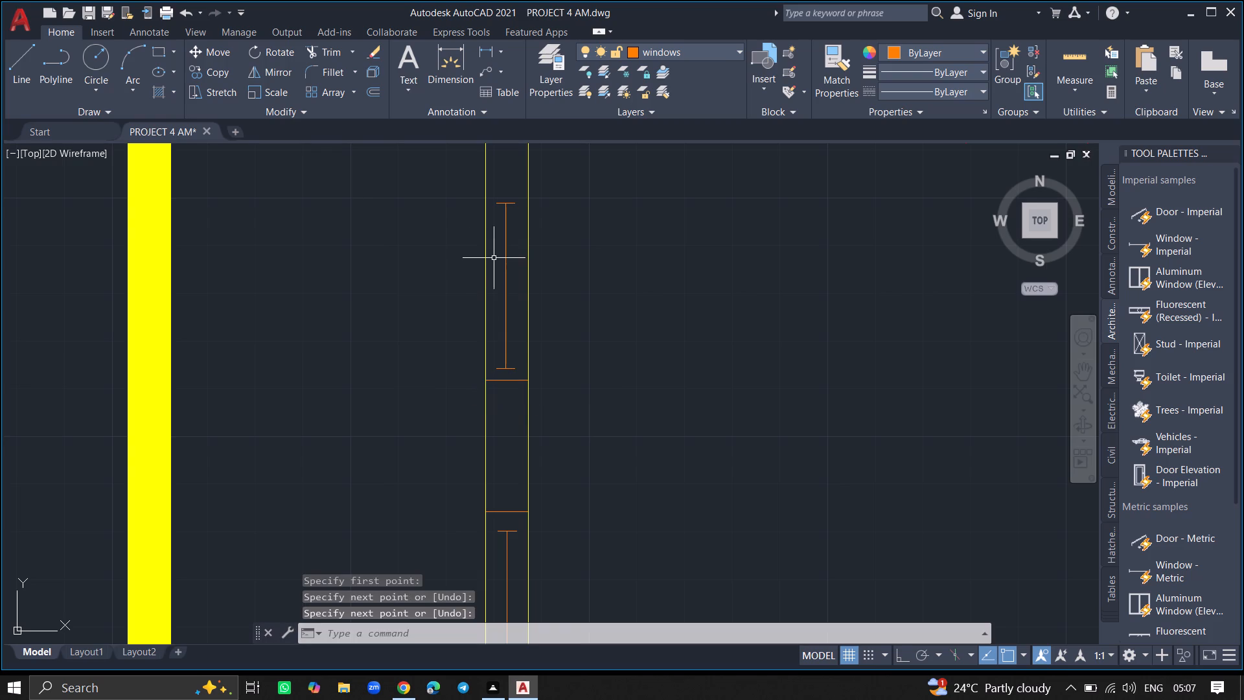
pyautogui.press('l')
pyautogui.press('Return')
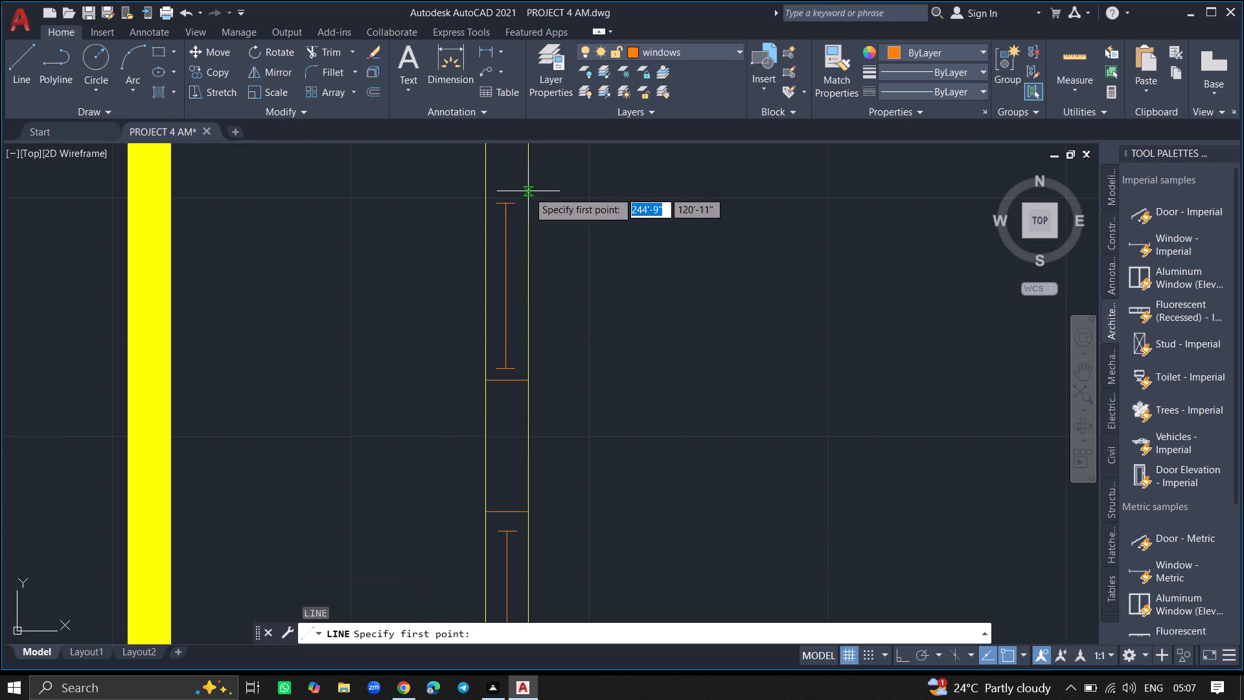
pyautogui.click(528, 191)
pyautogui.click(483, 189)
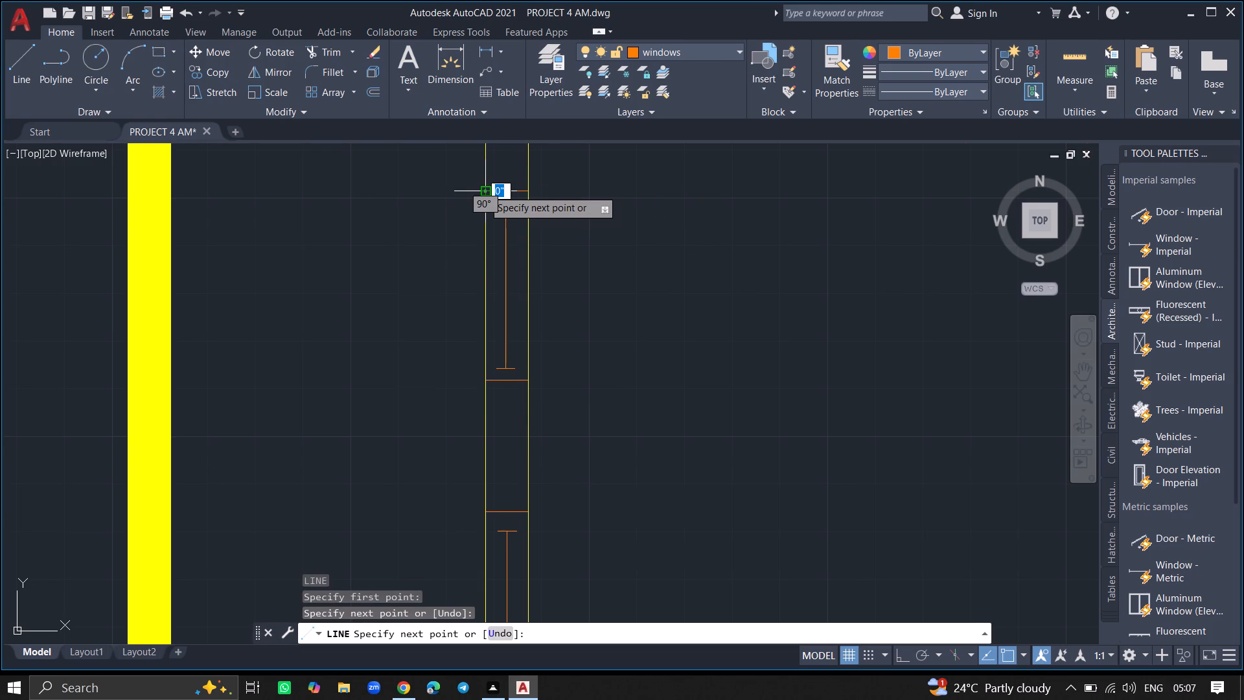
pyautogui.press('Return')
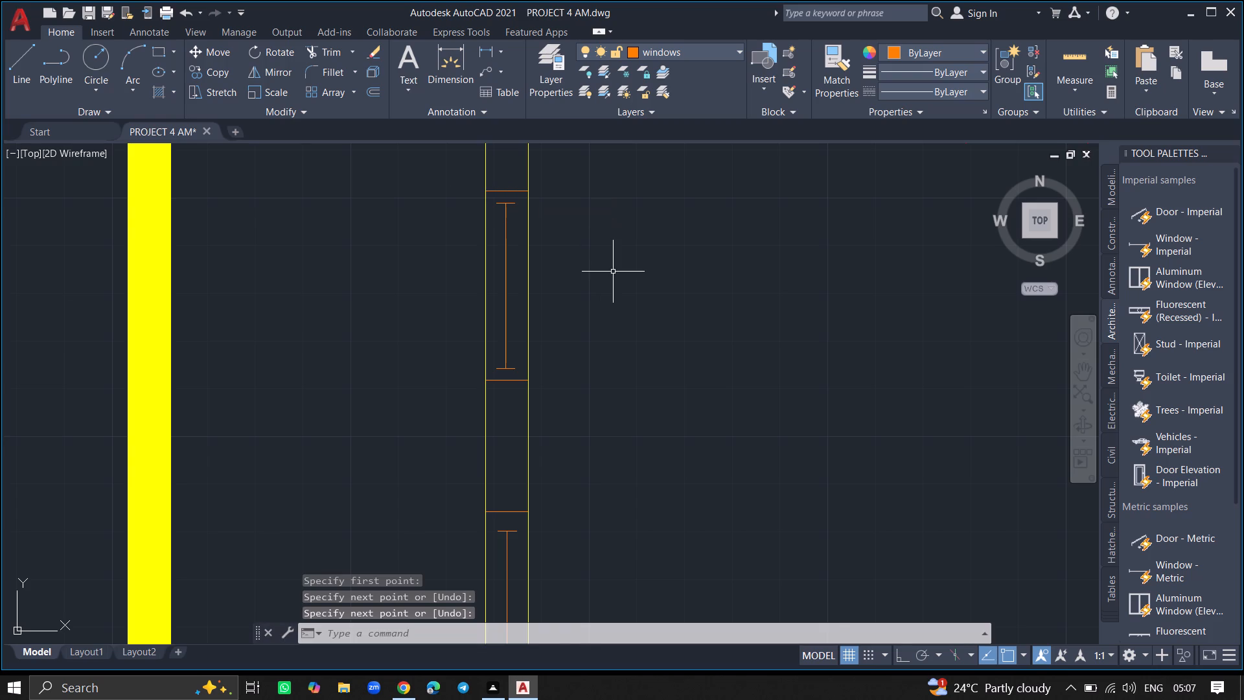
# Hatch the wall sections between, above and below the two windows in the wall enclosing the left projecting space, and finish the hatch.
pyautogui.keyDown('ctrl'); pyautogui.scroll(-2, 613, 272); pyautogui.keyUp('ctrl')
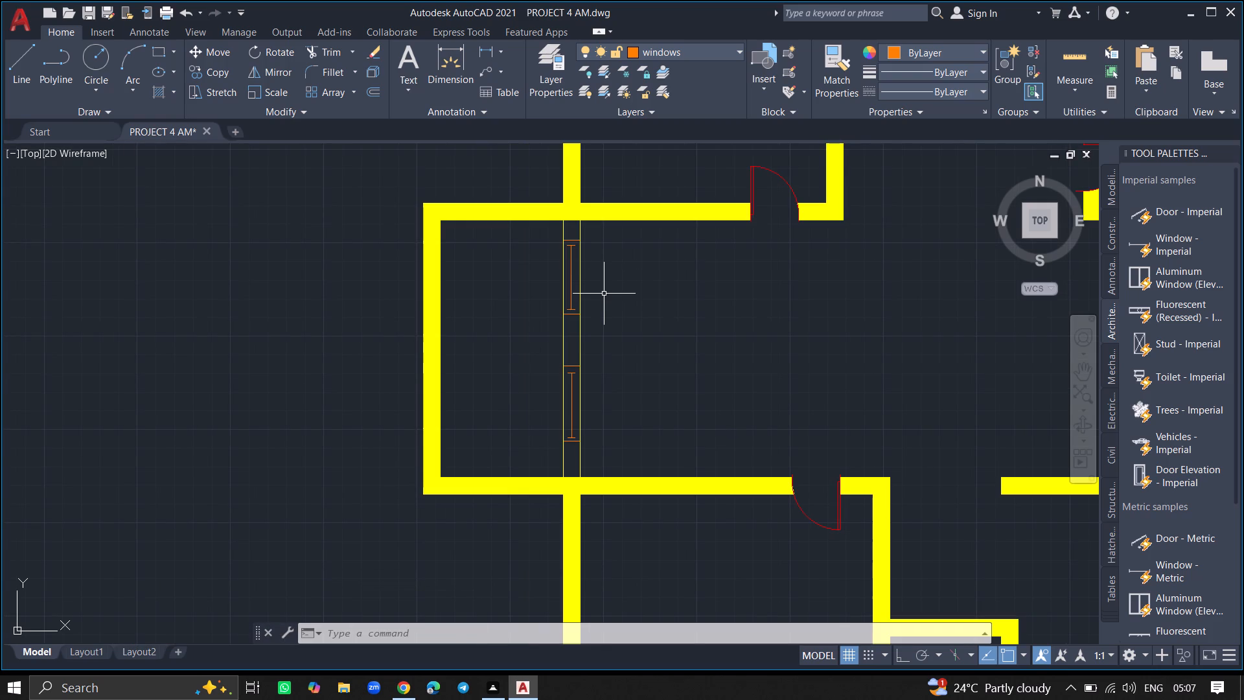
pyautogui.press('h')
pyautogui.press('Return')
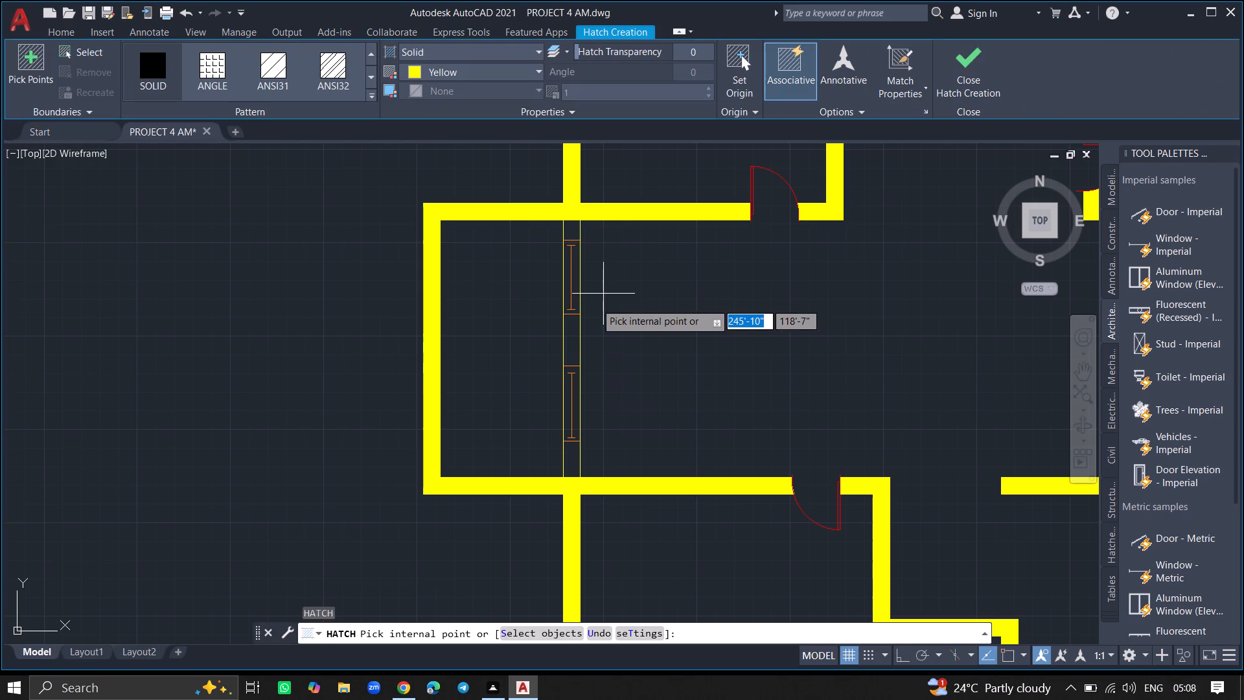
pyautogui.click(573, 335)
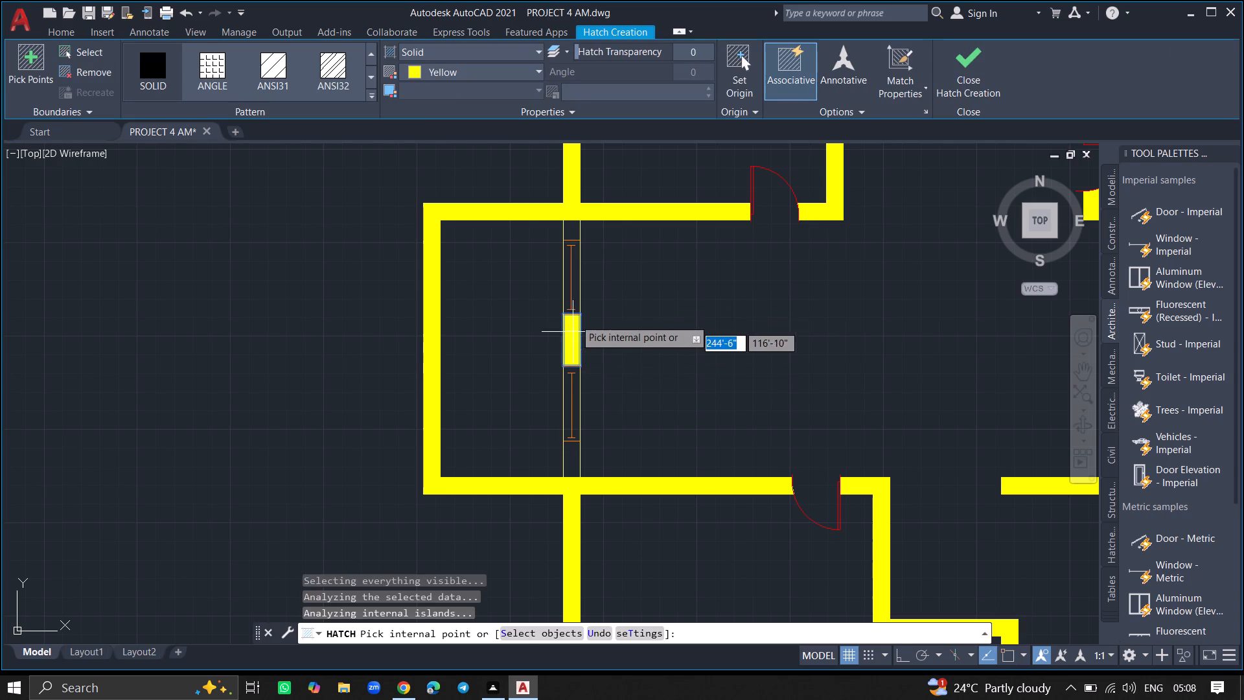
pyautogui.click(566, 230)
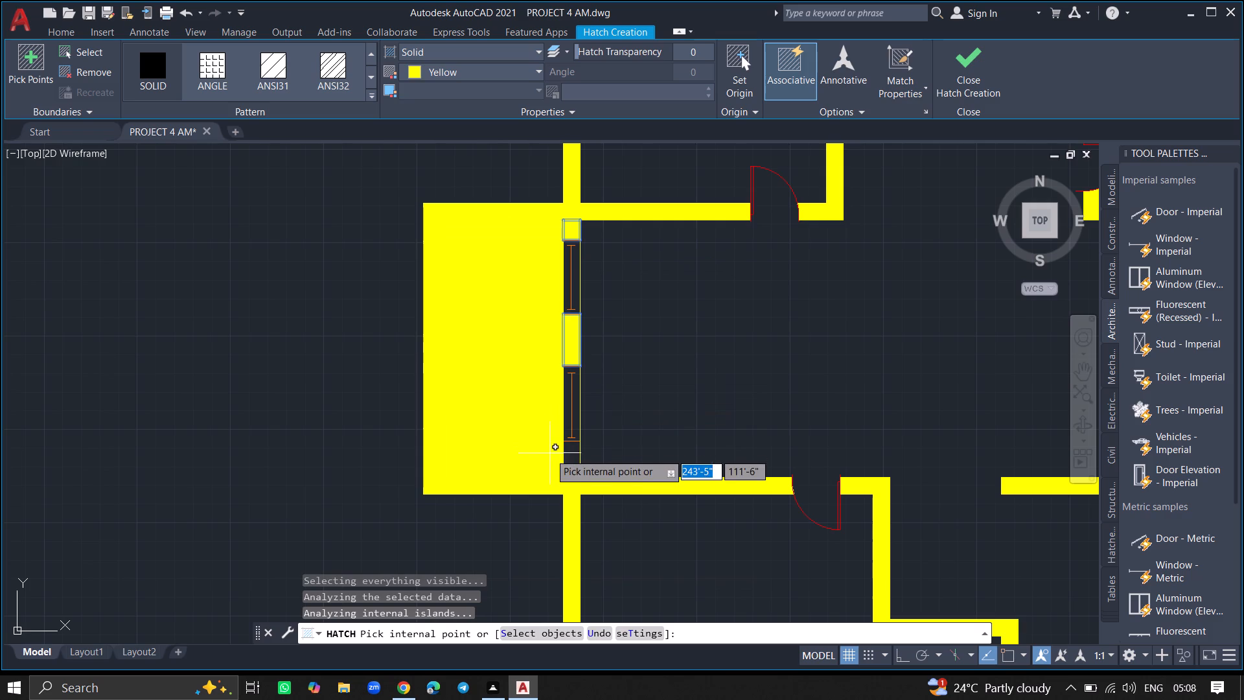
pyautogui.click(571, 465)
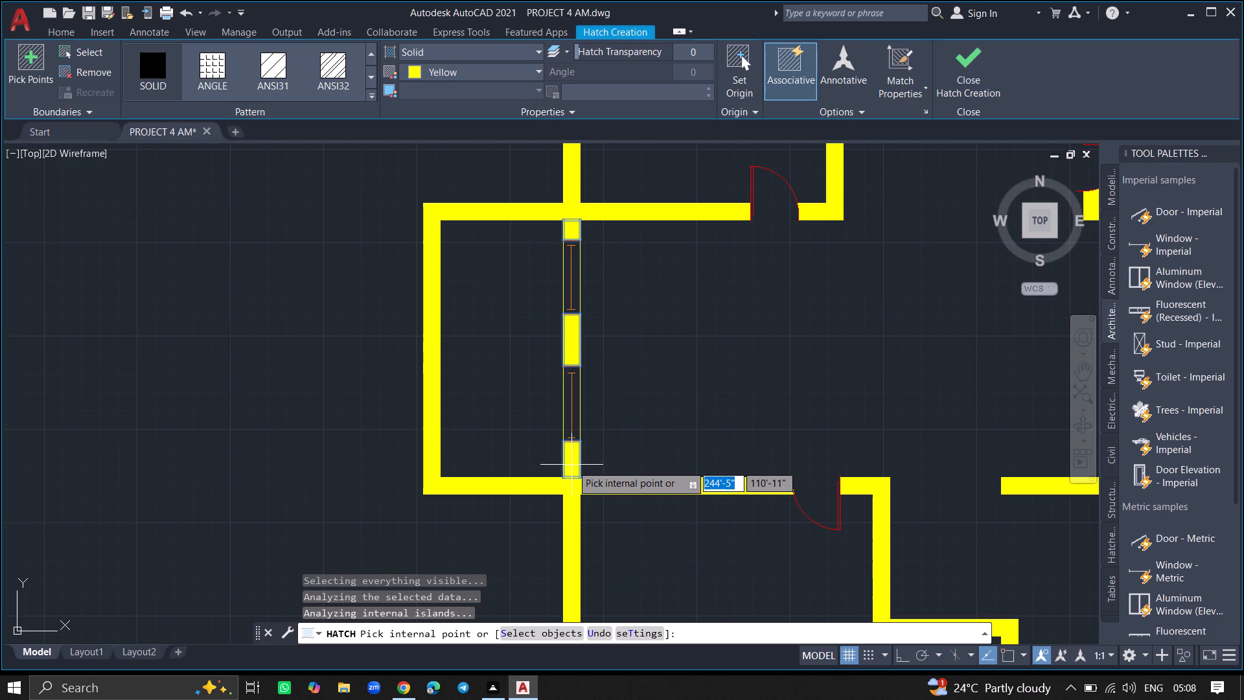
pyautogui.press('Return')
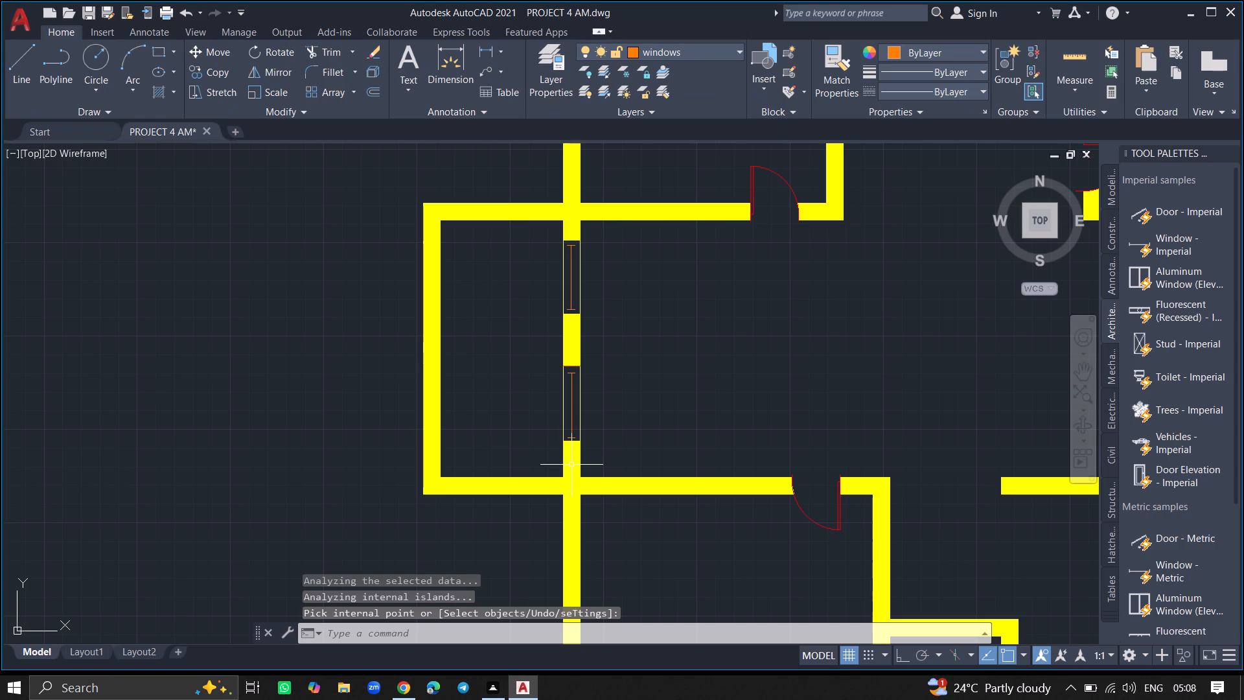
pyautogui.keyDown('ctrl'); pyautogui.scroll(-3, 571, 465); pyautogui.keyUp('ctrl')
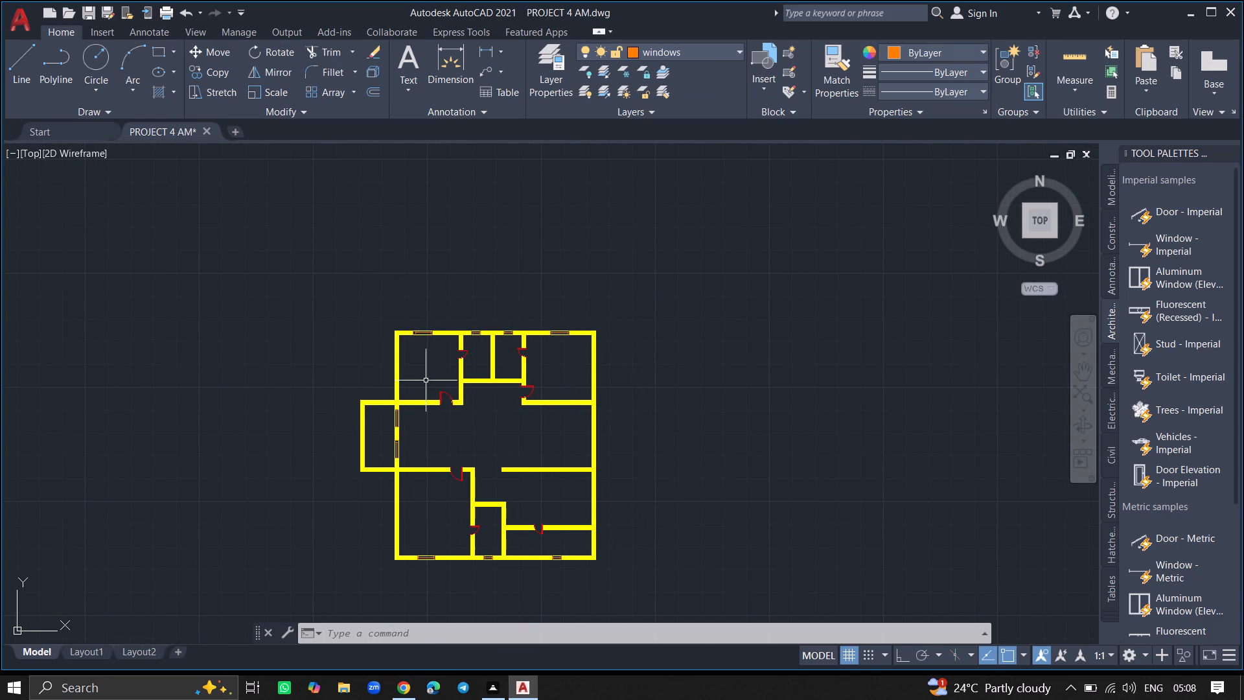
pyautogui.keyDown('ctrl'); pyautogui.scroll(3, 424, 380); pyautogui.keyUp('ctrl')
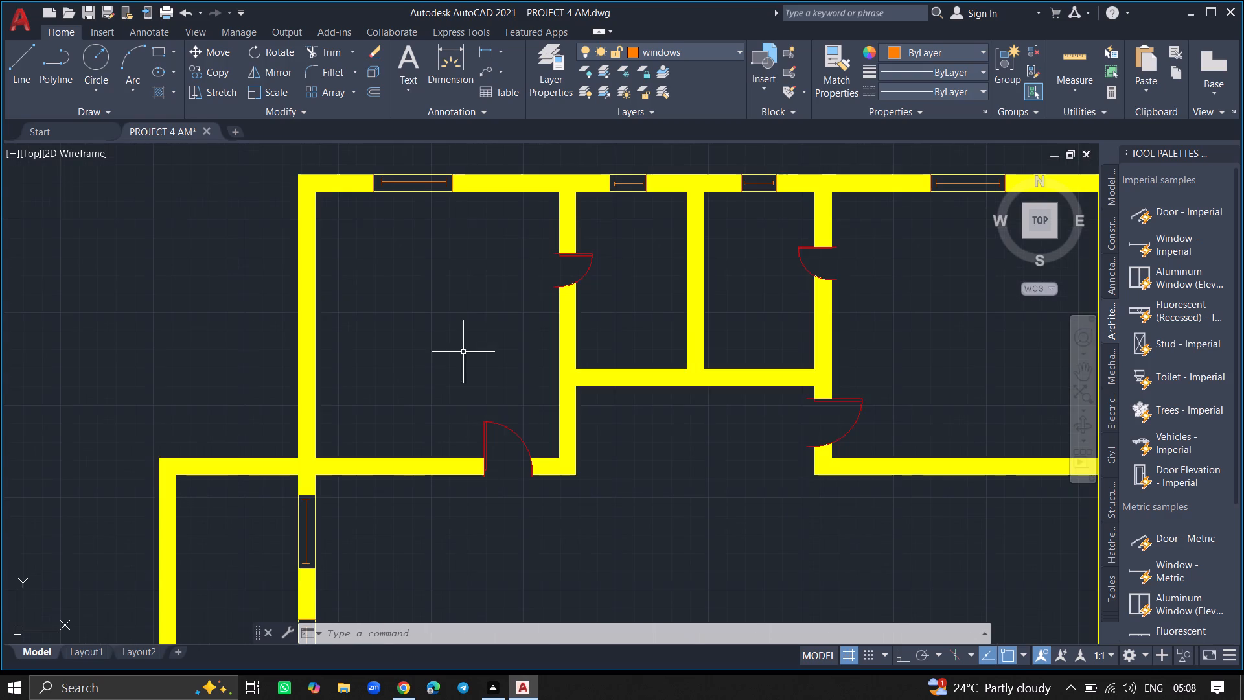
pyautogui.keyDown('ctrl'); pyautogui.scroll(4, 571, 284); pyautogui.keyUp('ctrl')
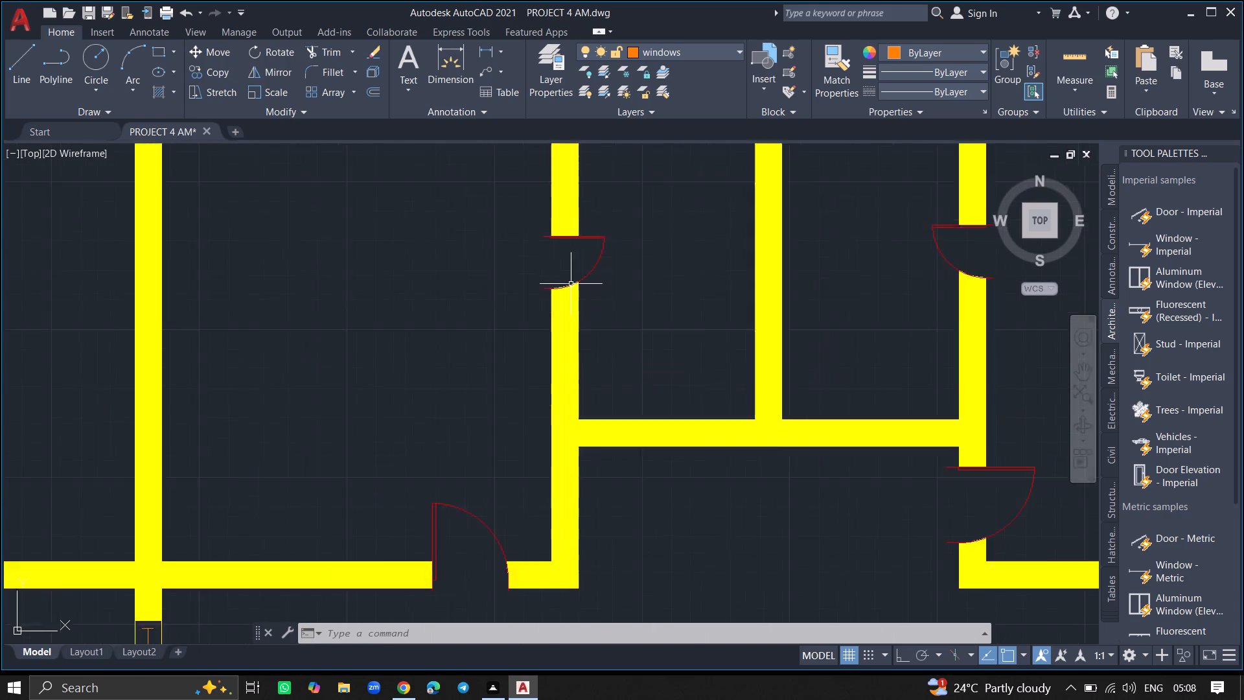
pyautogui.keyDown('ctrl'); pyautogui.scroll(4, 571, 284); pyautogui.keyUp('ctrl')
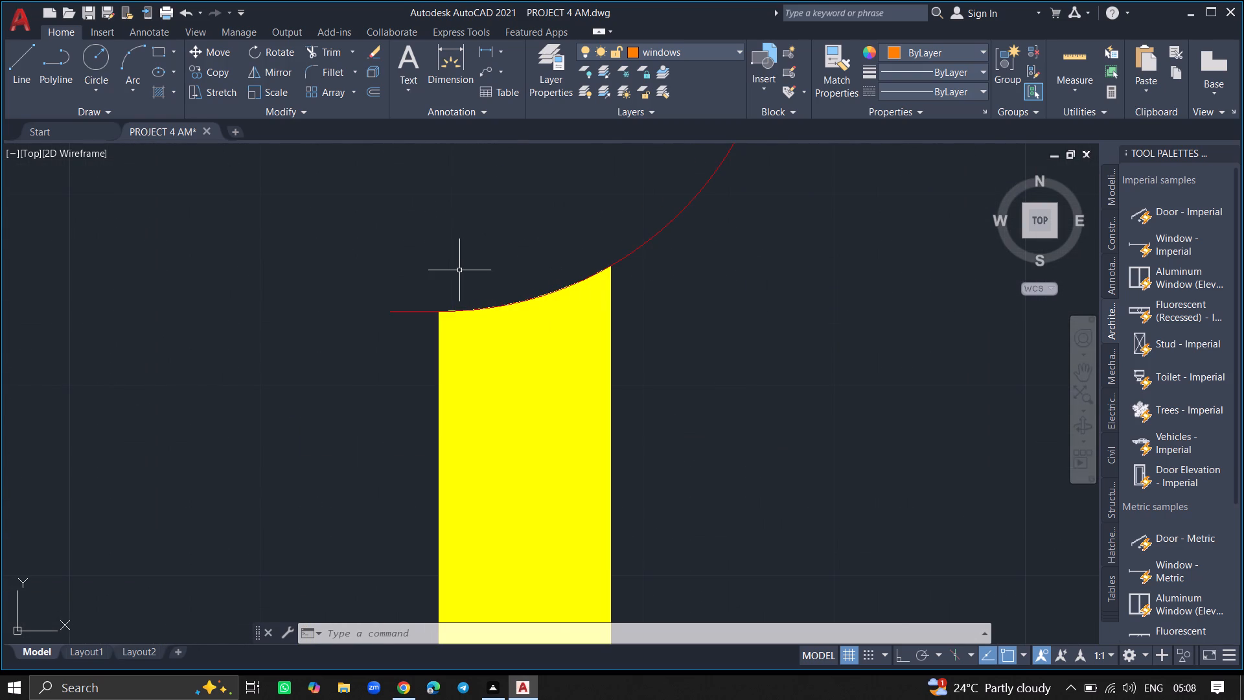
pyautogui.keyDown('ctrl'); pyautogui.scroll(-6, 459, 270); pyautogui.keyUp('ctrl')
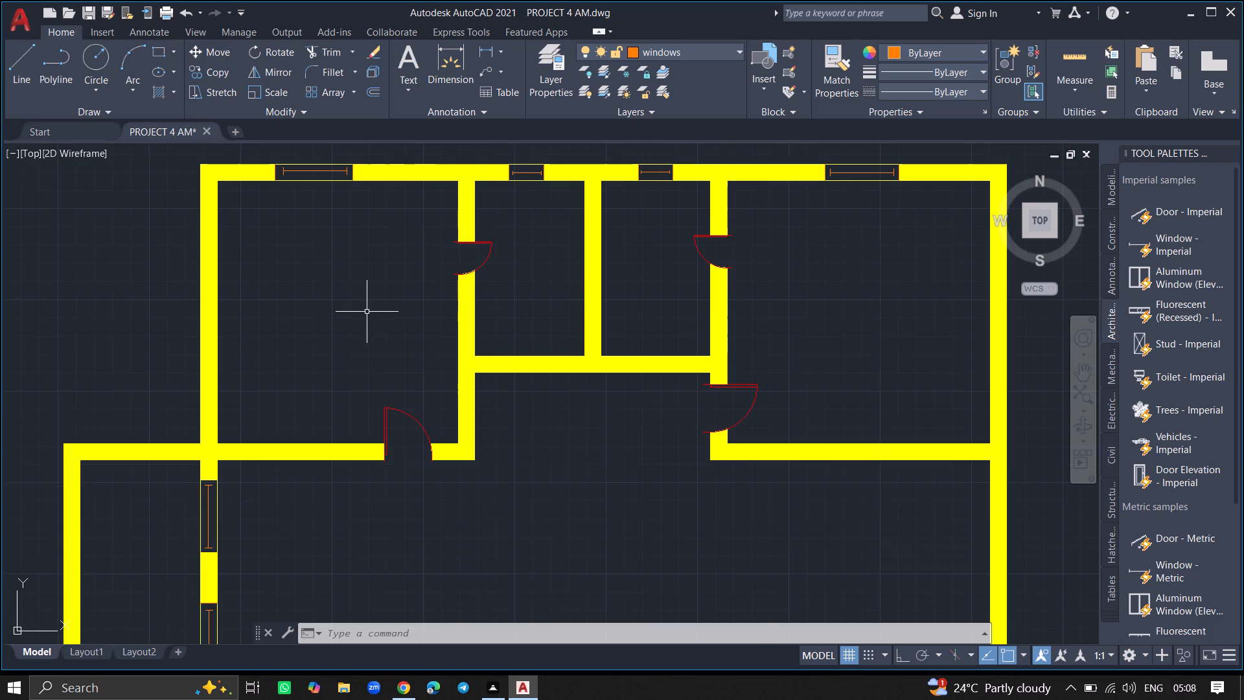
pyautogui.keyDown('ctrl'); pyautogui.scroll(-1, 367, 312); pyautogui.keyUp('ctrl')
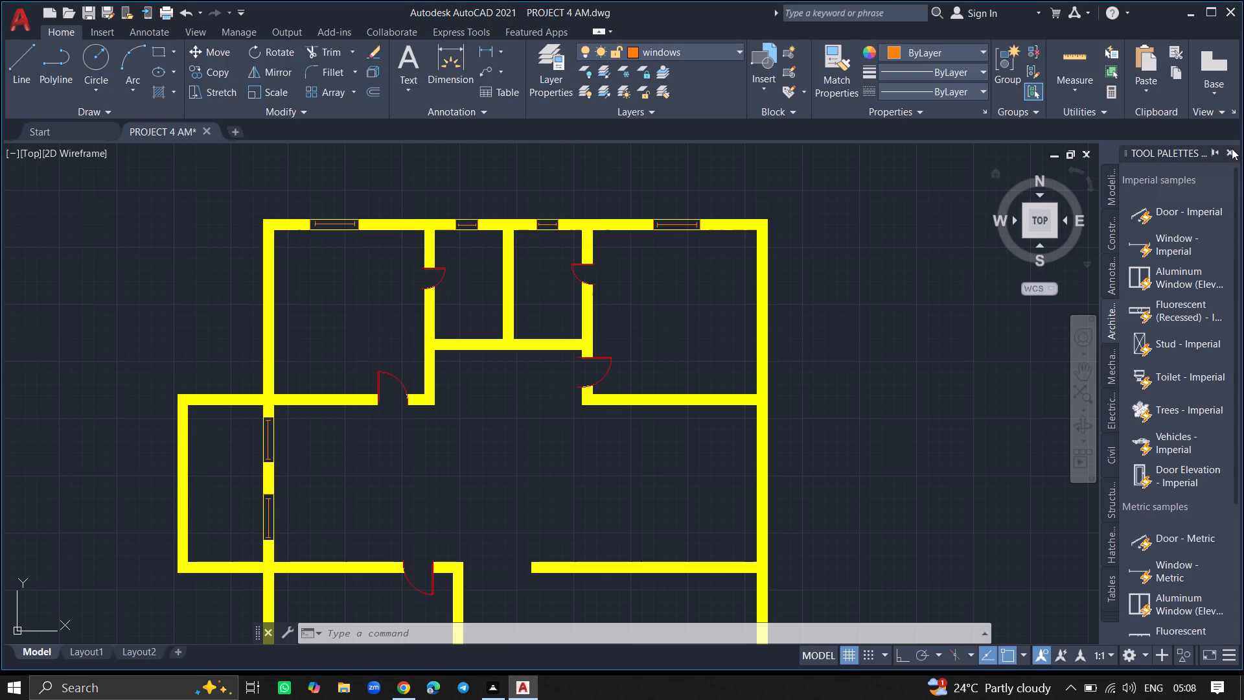
# Close the tool palettes and make the furniture layer current.
pyautogui.click(1232, 148)
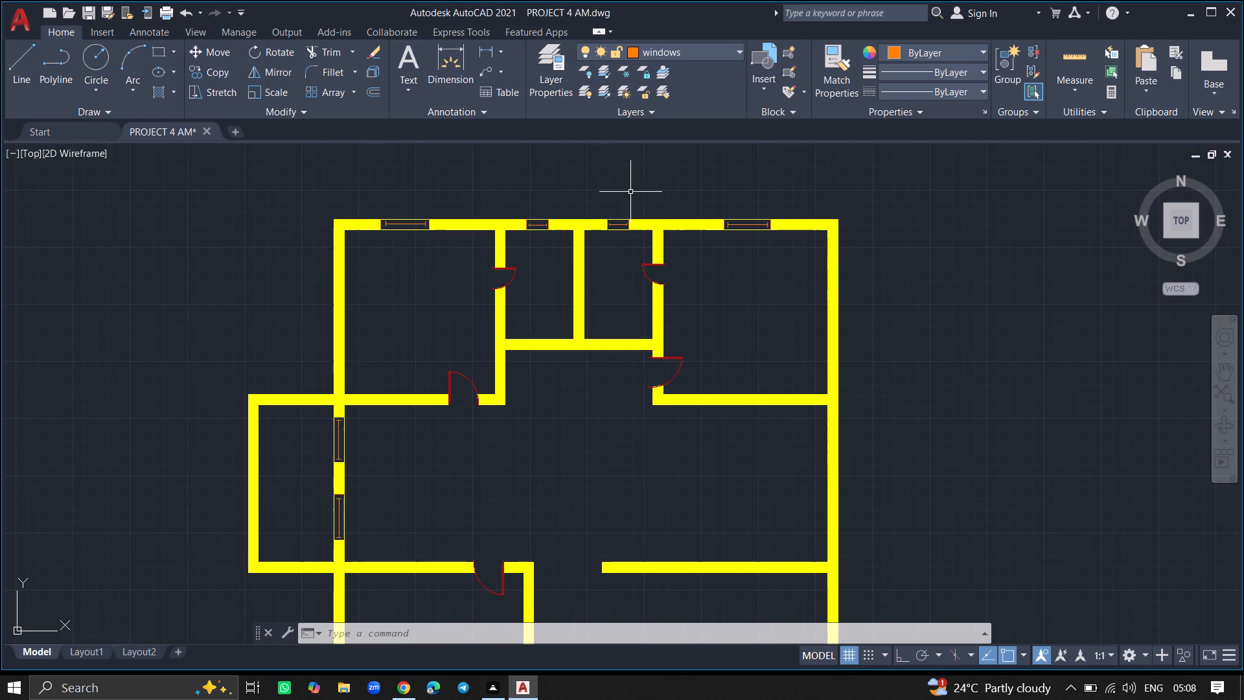
pyautogui.click(553, 96)
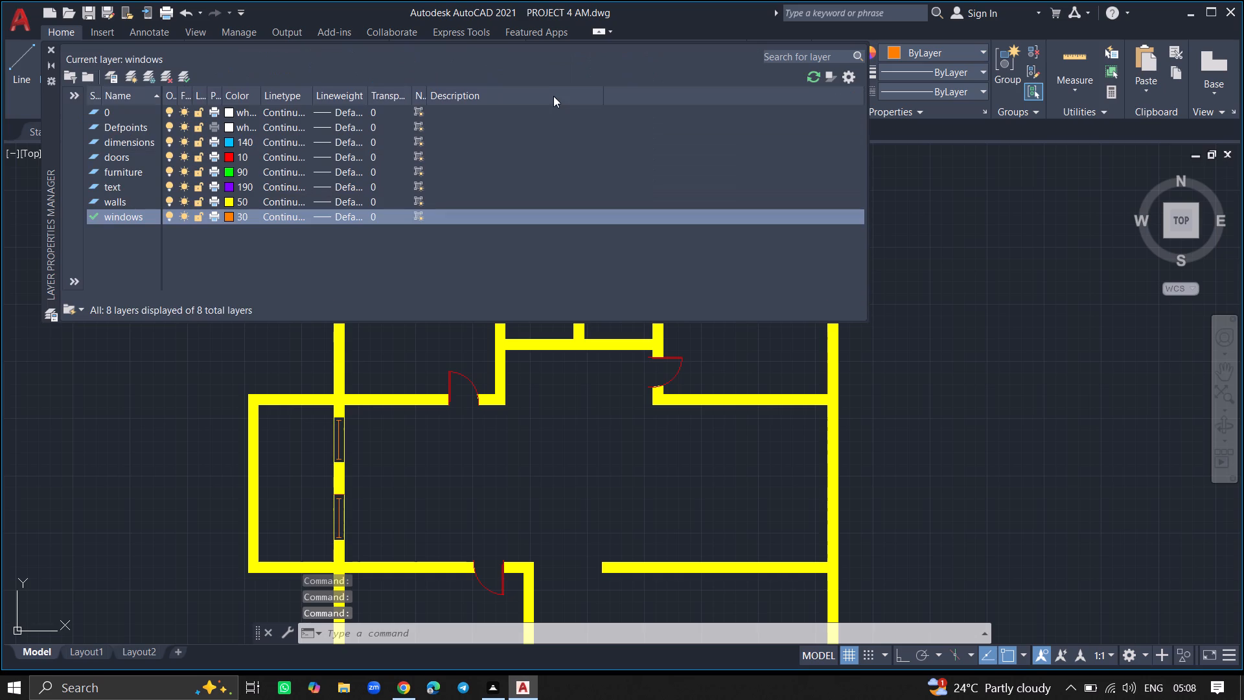
pyautogui.click(137, 169)
pyautogui.doubleClick(137, 169)
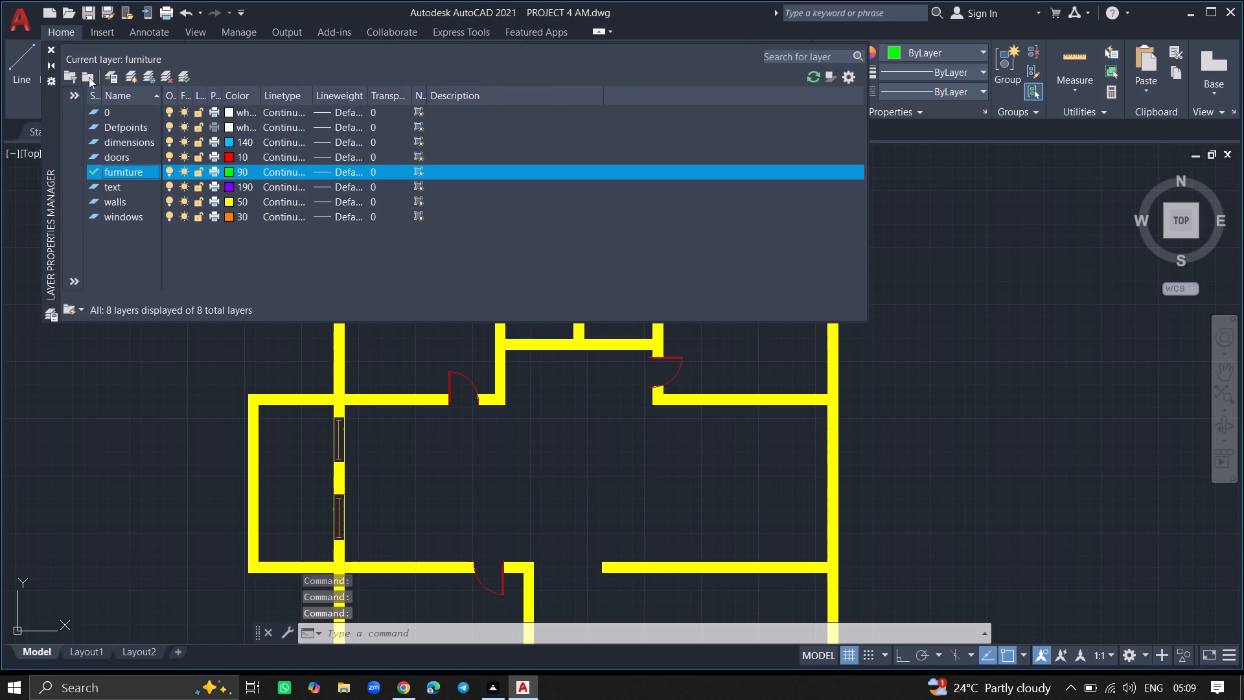
pyautogui.click(52, 47)
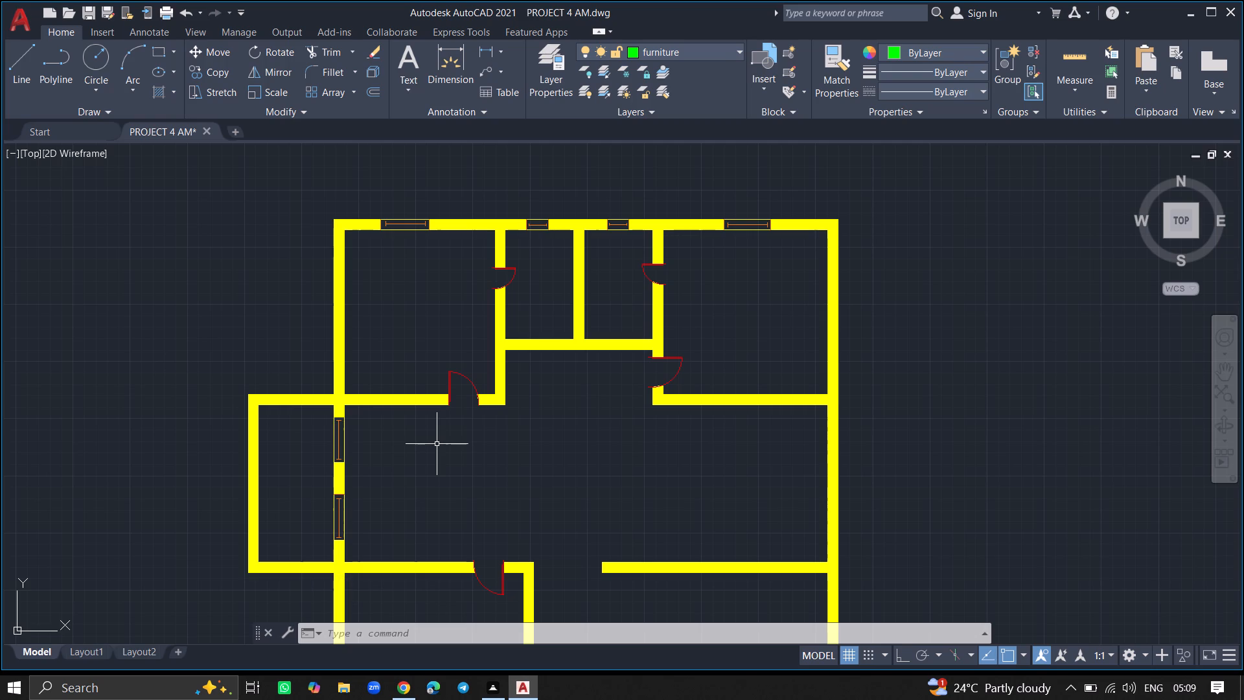
# Insert the Bed - Queen block from DesignCenter's Home - Space Planner blocks at the plan's right exterior wall, and close DesignCenter.
pyautogui.hotkey('ctrl', '2')
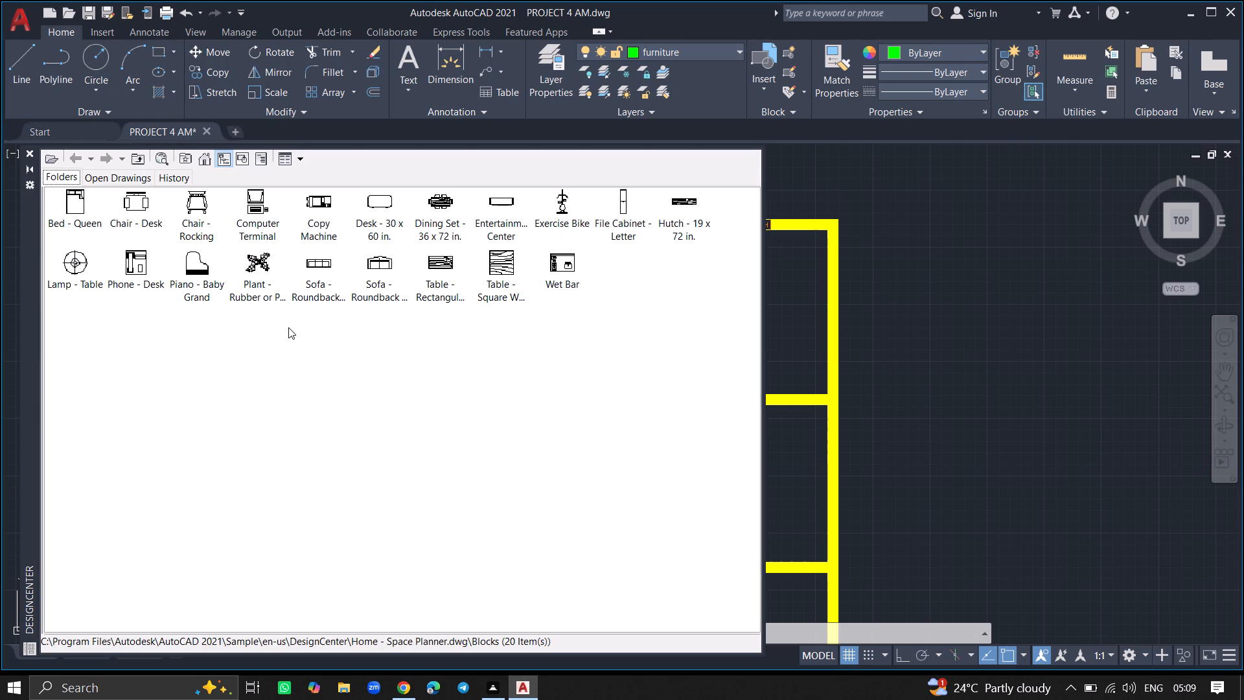
pyautogui.click(70, 201)
pyautogui.moveTo(70, 201); pyautogui.dragTo(652, 297)
pyautogui.moveTo(652, 297); pyautogui.dragTo(840, 272)
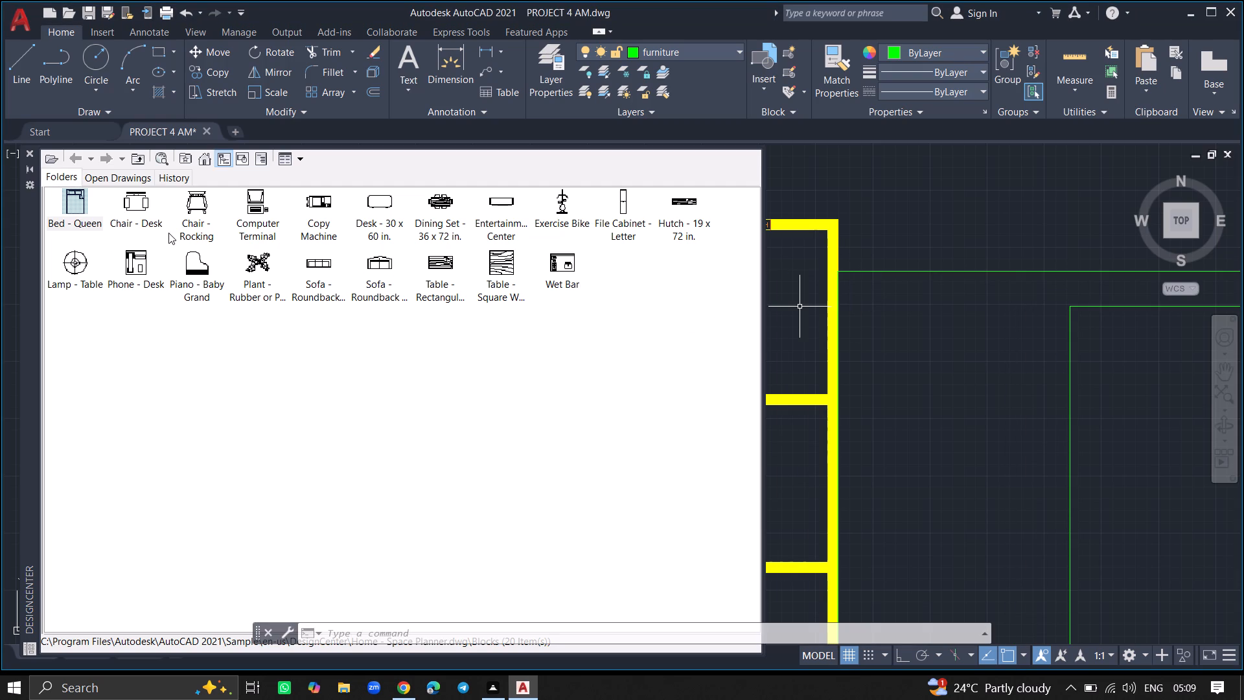
pyautogui.click(29, 154)
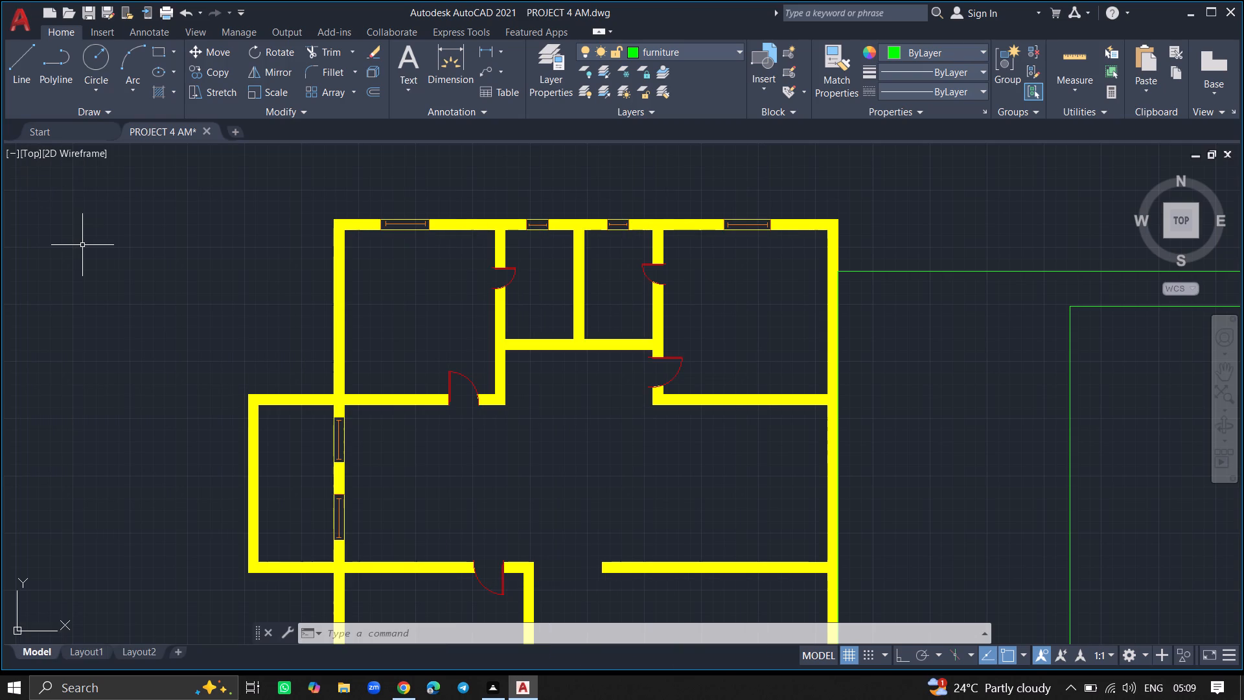
# Scale the inserted bed down freehand to bedroom size, using a base point on its top edge.
pyautogui.keyDown('ctrl'); pyautogui.scroll(-1, 82, 245); pyautogui.keyUp('ctrl')
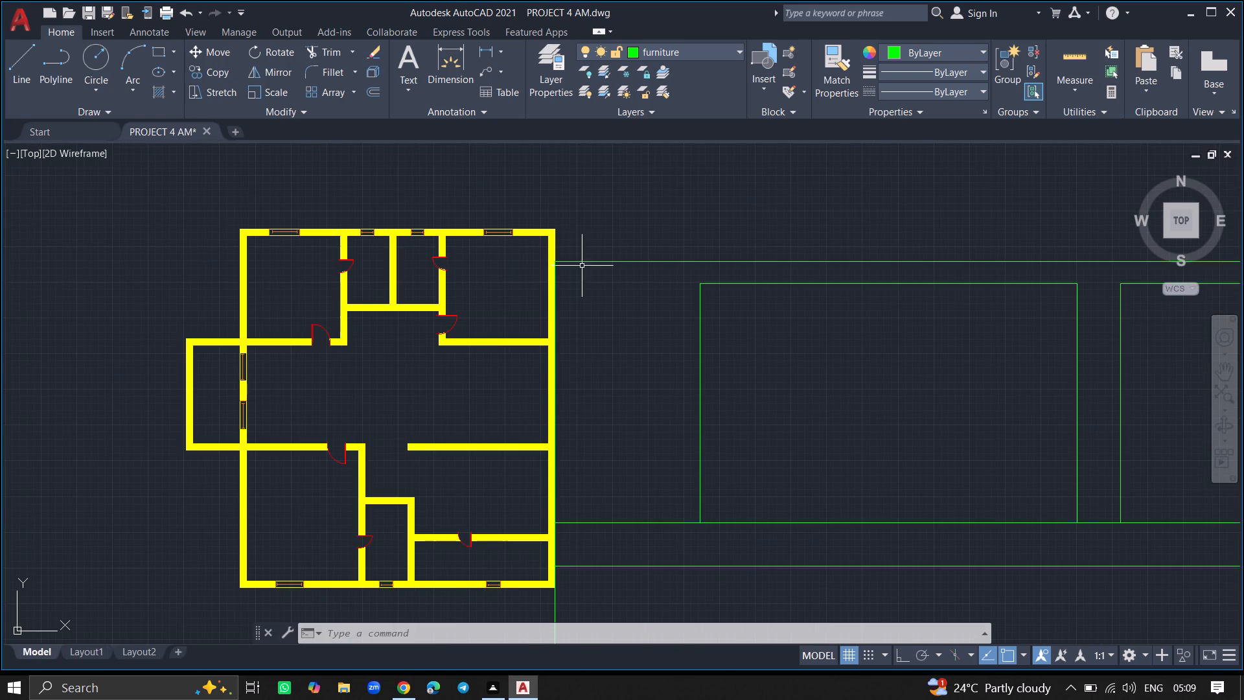
pyautogui.click(586, 261)
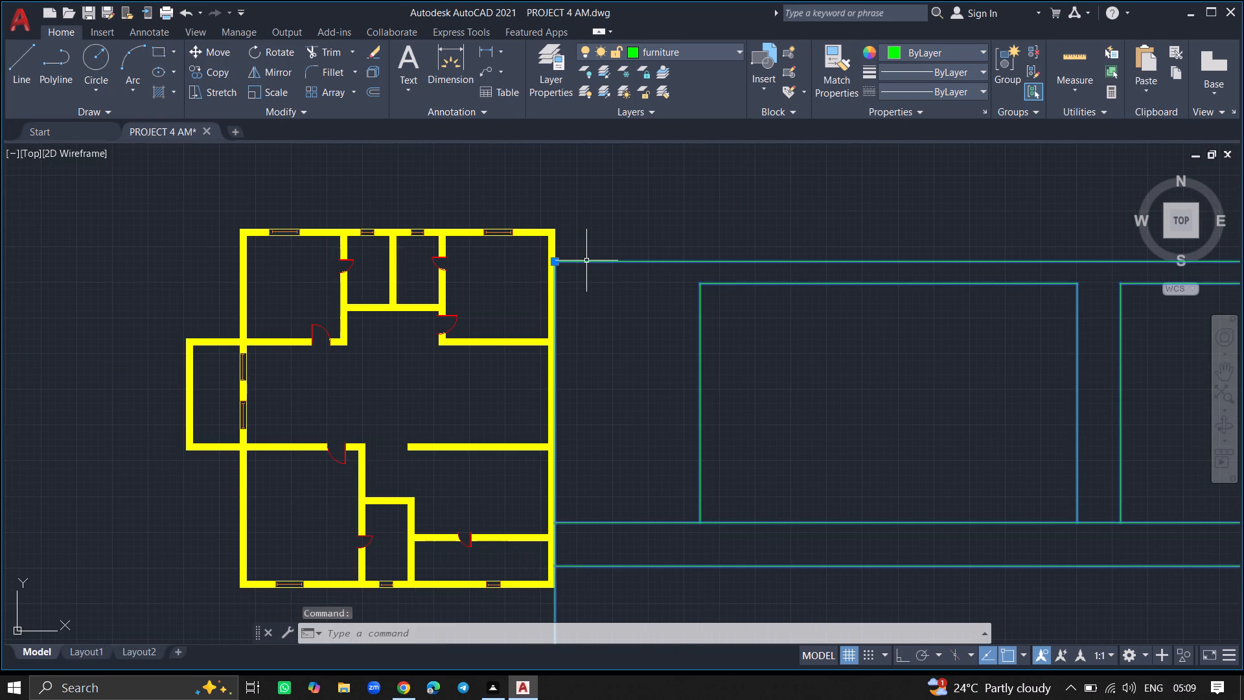
pyautogui.write('SC')
pyautogui.press('Return')
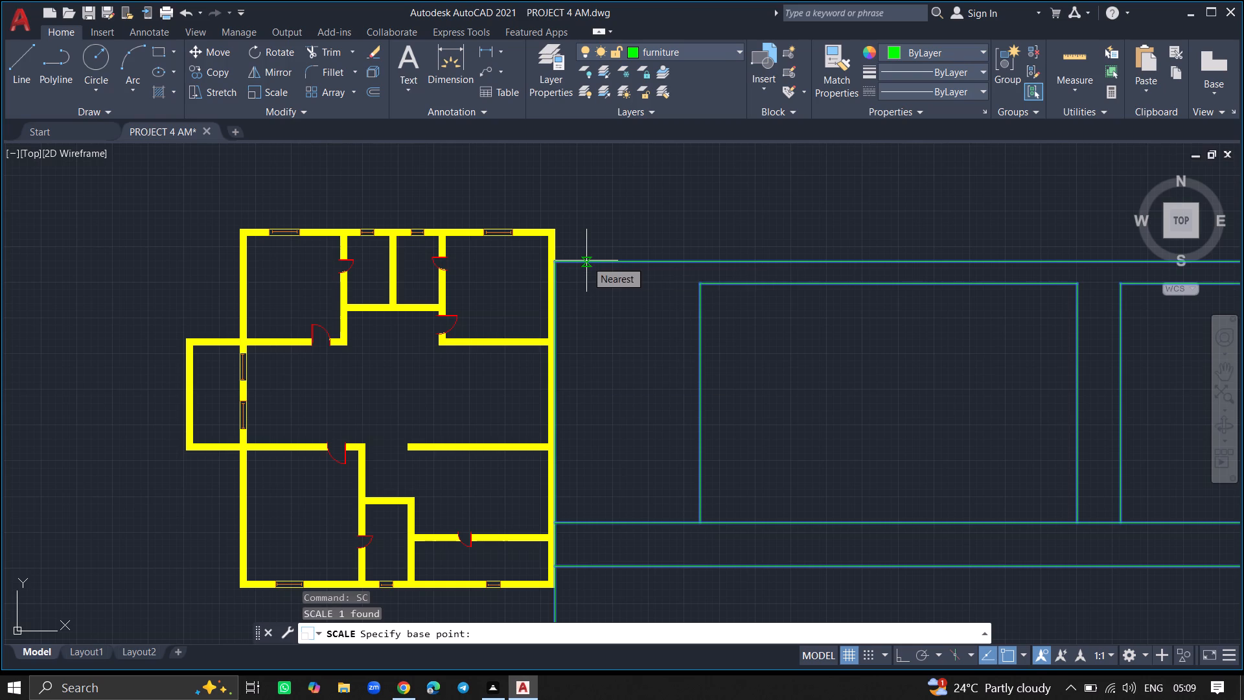
pyautogui.click(586, 261)
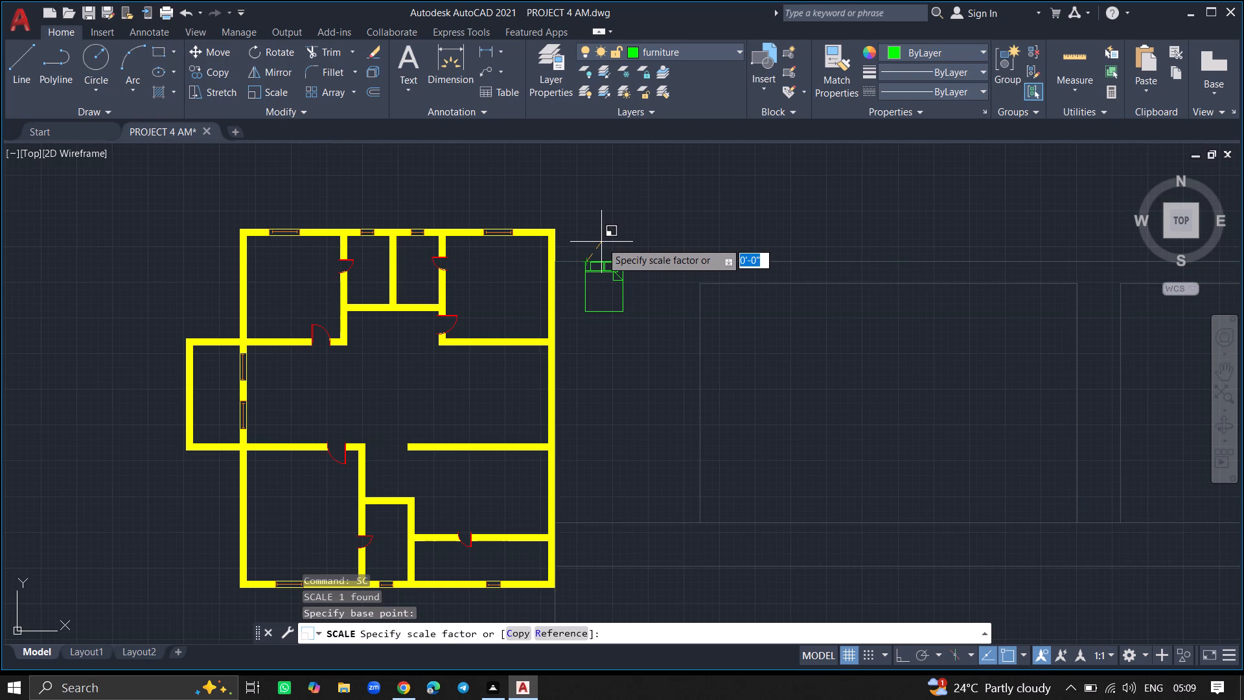
pyautogui.click(608, 251)
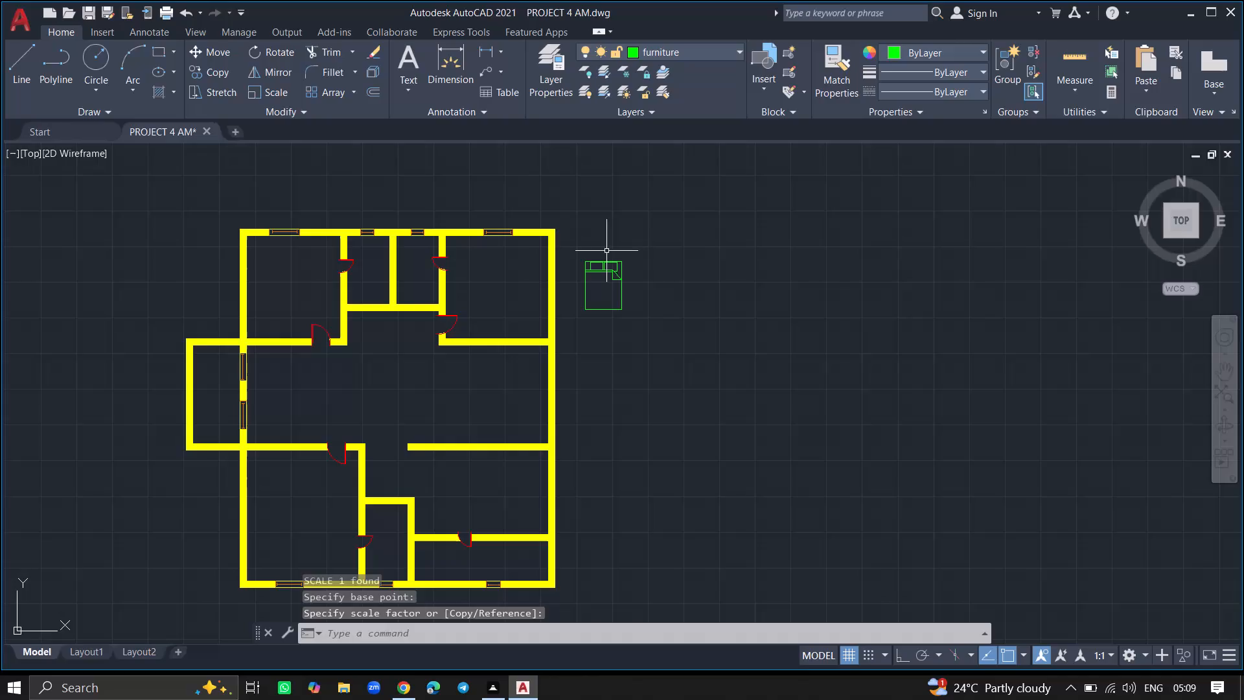
# Move the bed by its top edge into the top-left bedroom, just below the window.
pyautogui.click(598, 261)
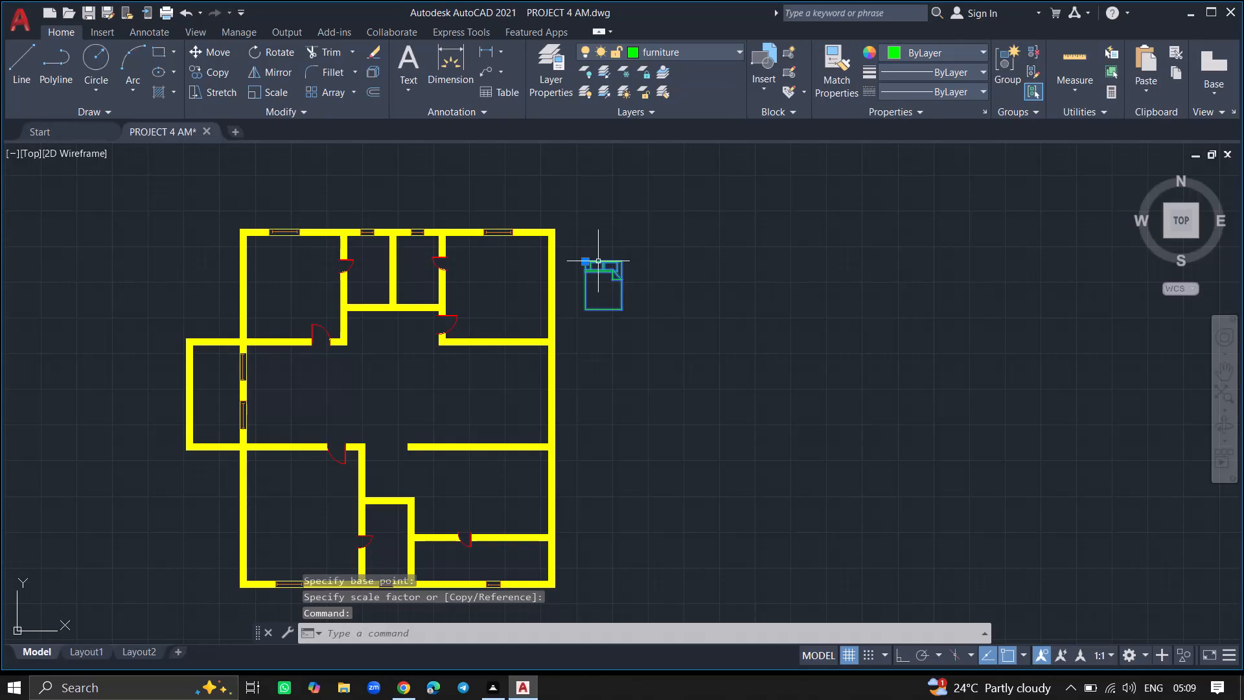
pyautogui.write('MOVE')
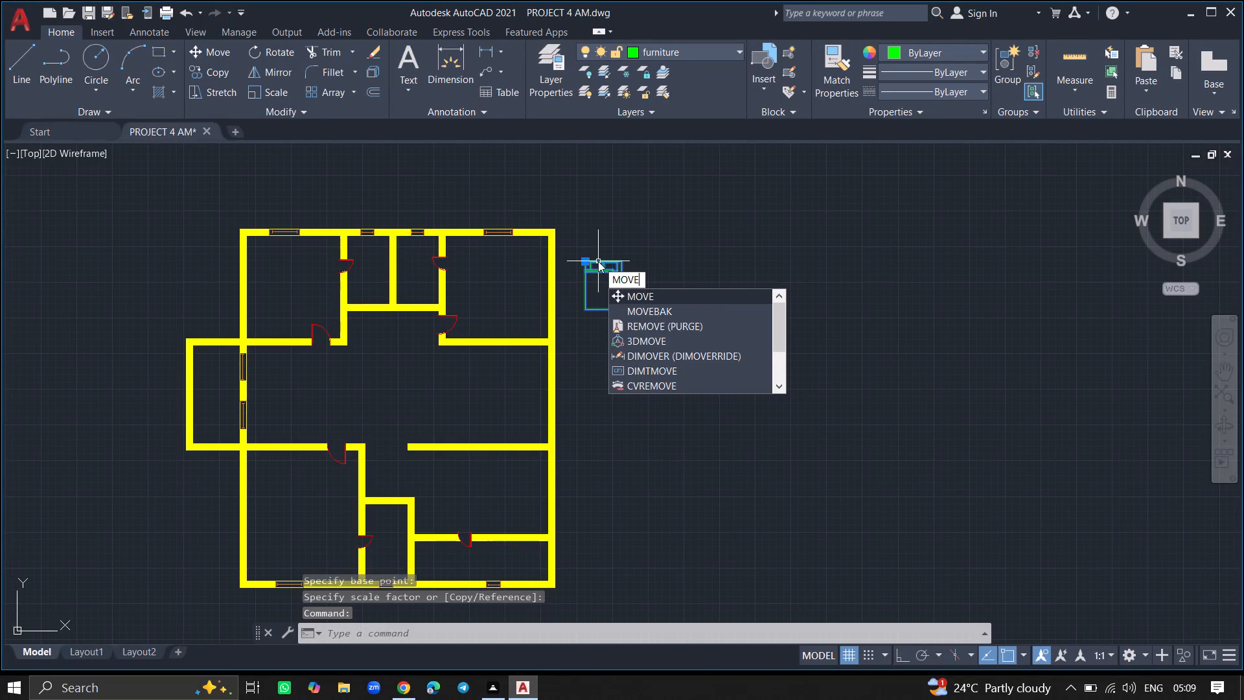
pyautogui.press('Return')
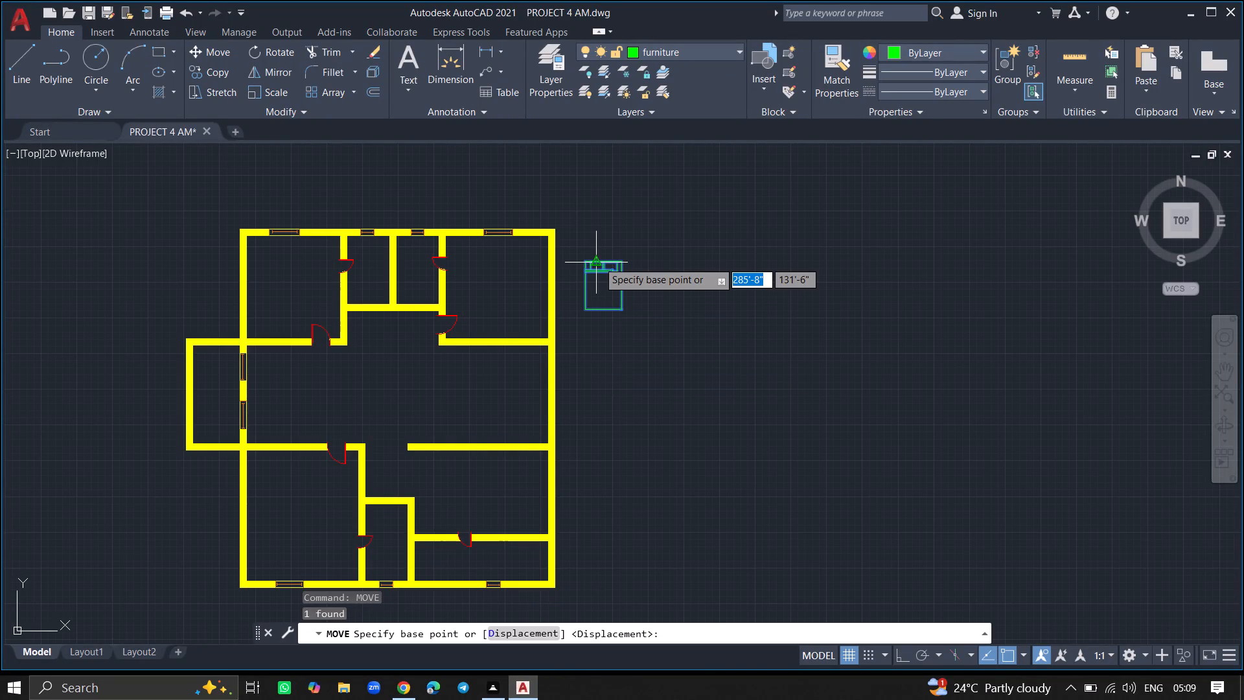
pyautogui.click(598, 261)
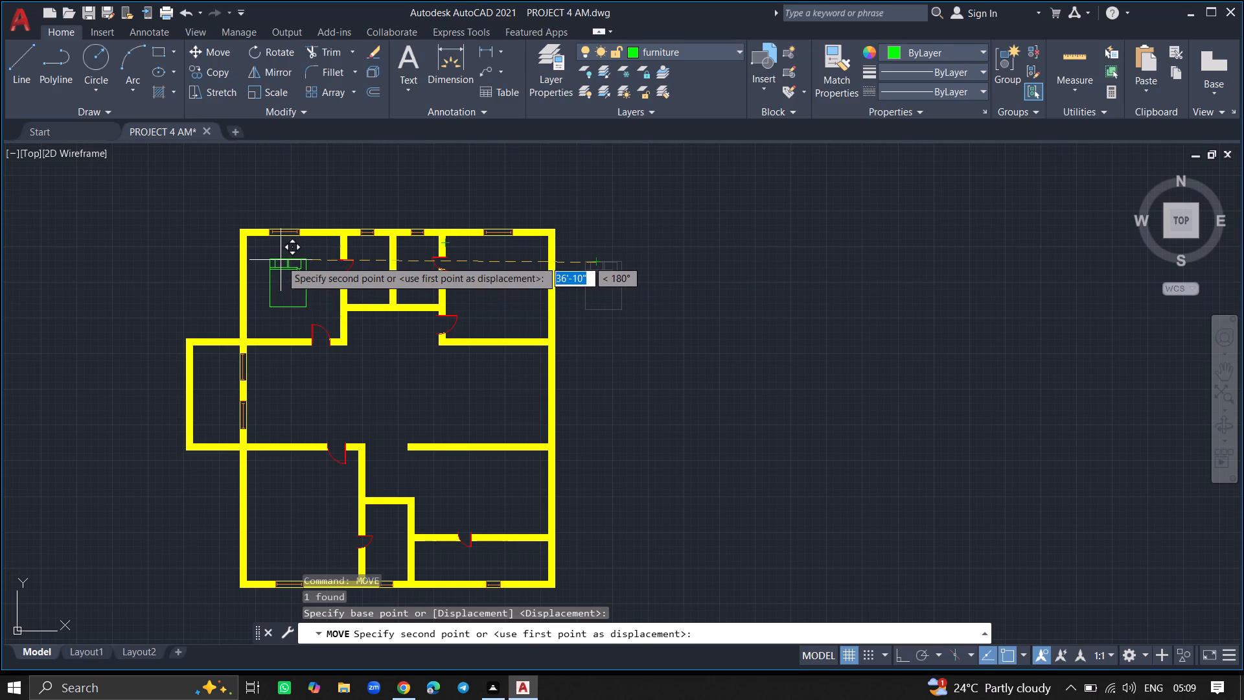
pyautogui.keyDown('ctrl'); pyautogui.scroll(4, 281, 260); pyautogui.keyUp('ctrl')
pyautogui.keyDown('ctrl'); pyautogui.scroll(-2, 235, 239); pyautogui.keyUp('ctrl')
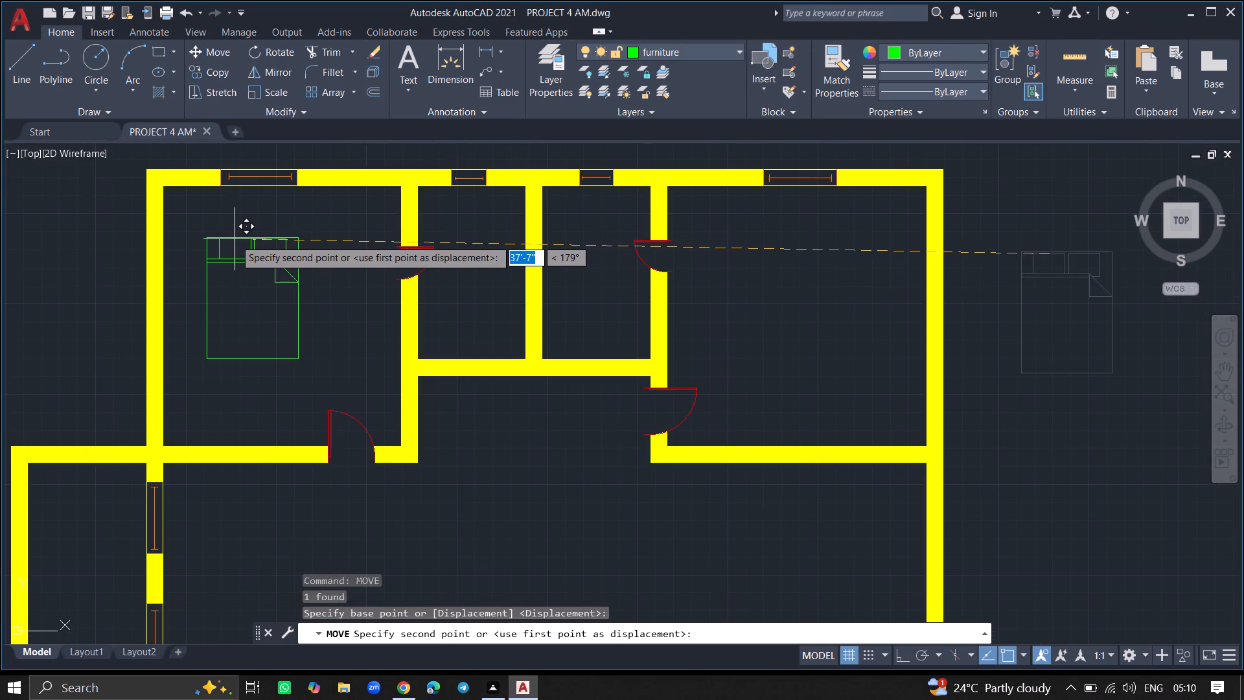
pyautogui.click(232, 221)
# Copy the bed from the top-left bedroom into the top-right bedroom below its window and into the bottom-left bedroom.
pyautogui.click(232, 221)
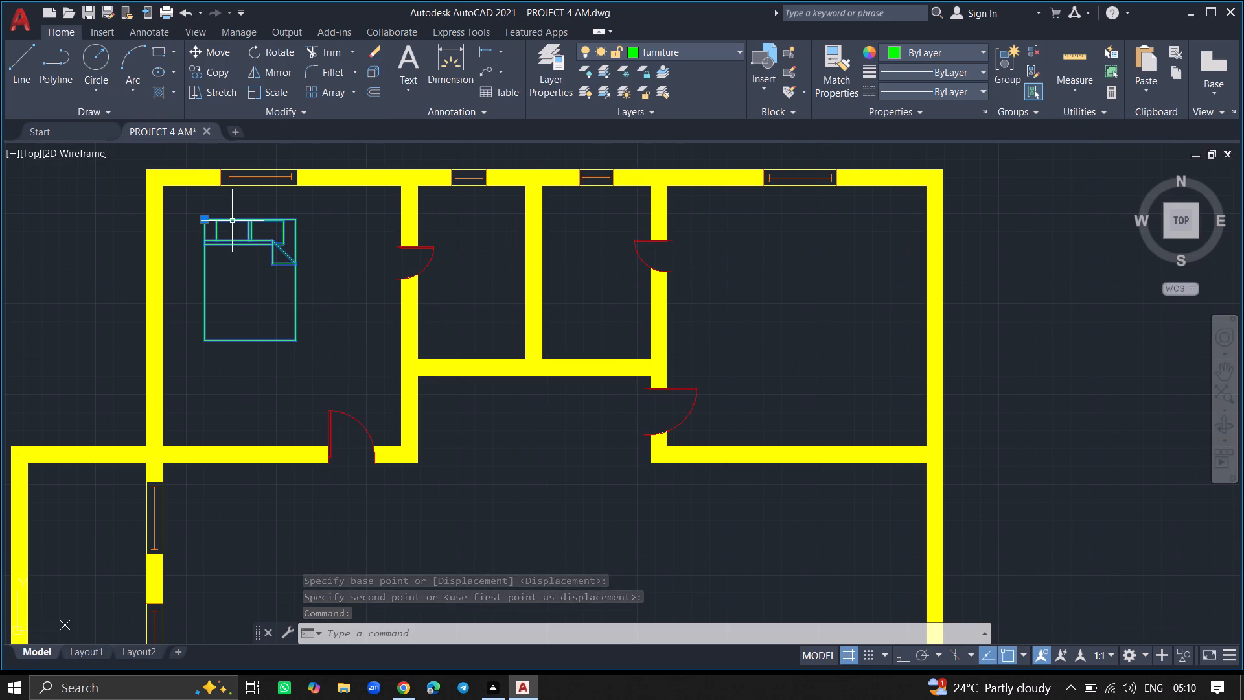
pyautogui.press('c')
pyautogui.write('OP')
pyautogui.press('y')
pyautogui.press('Return')
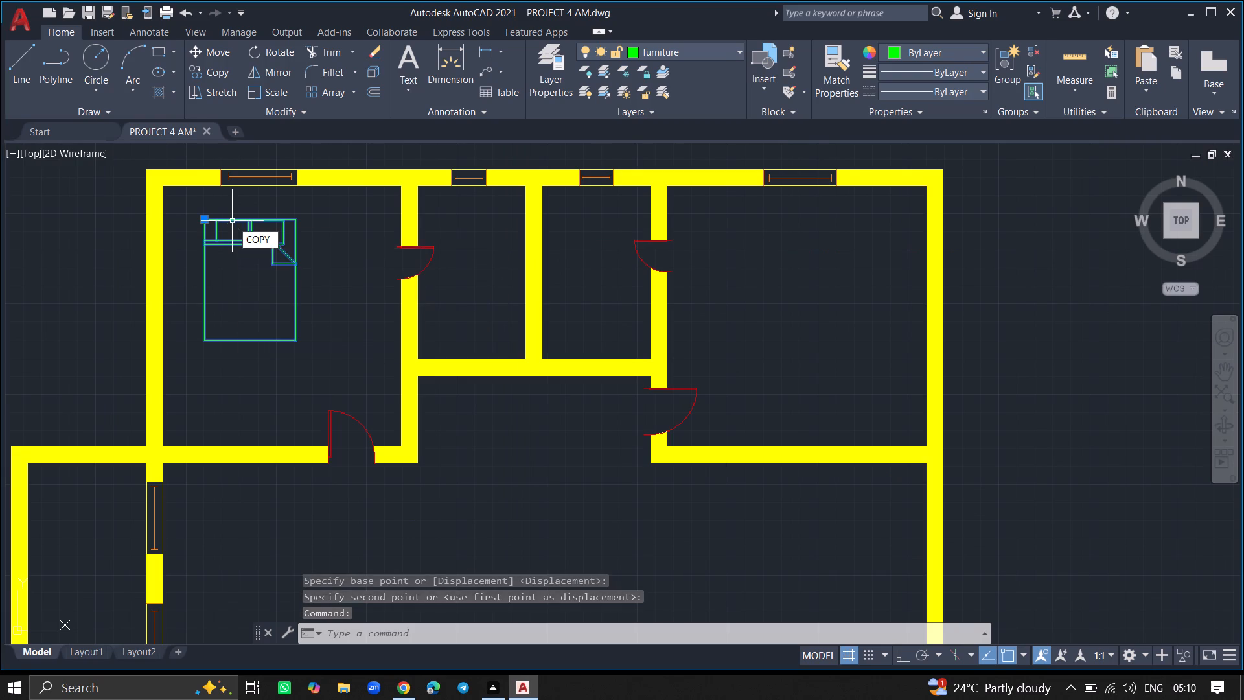
pyautogui.click(232, 221)
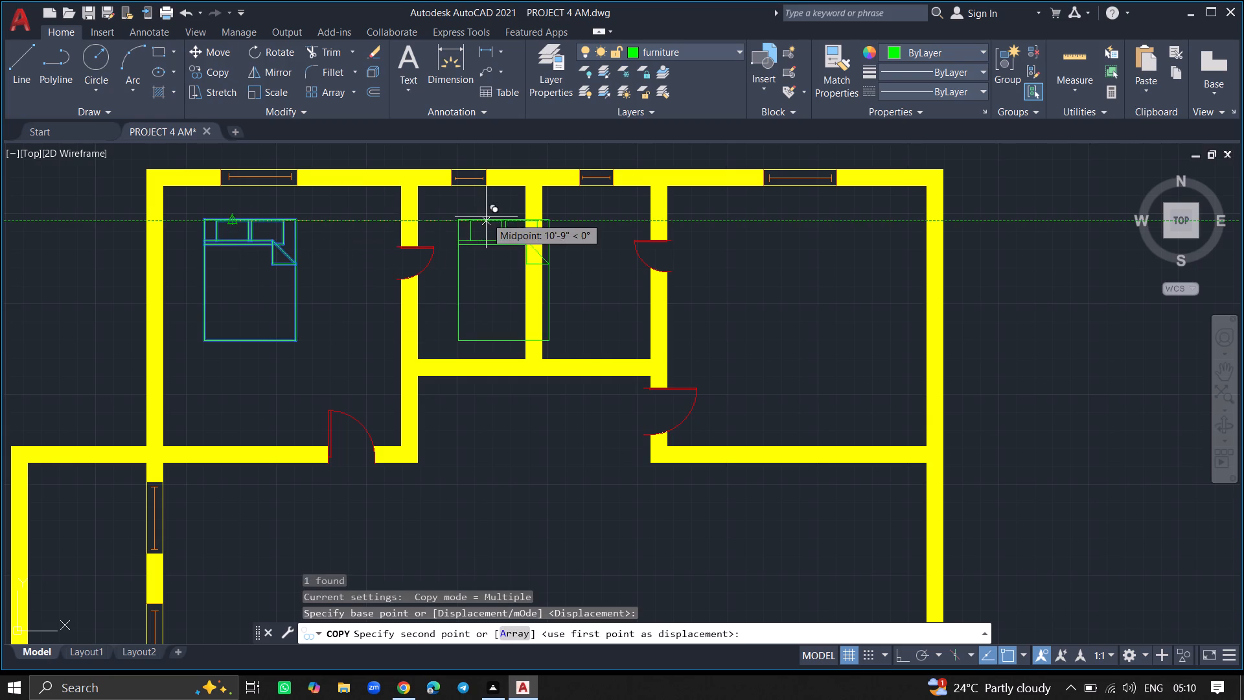
pyautogui.click(787, 227)
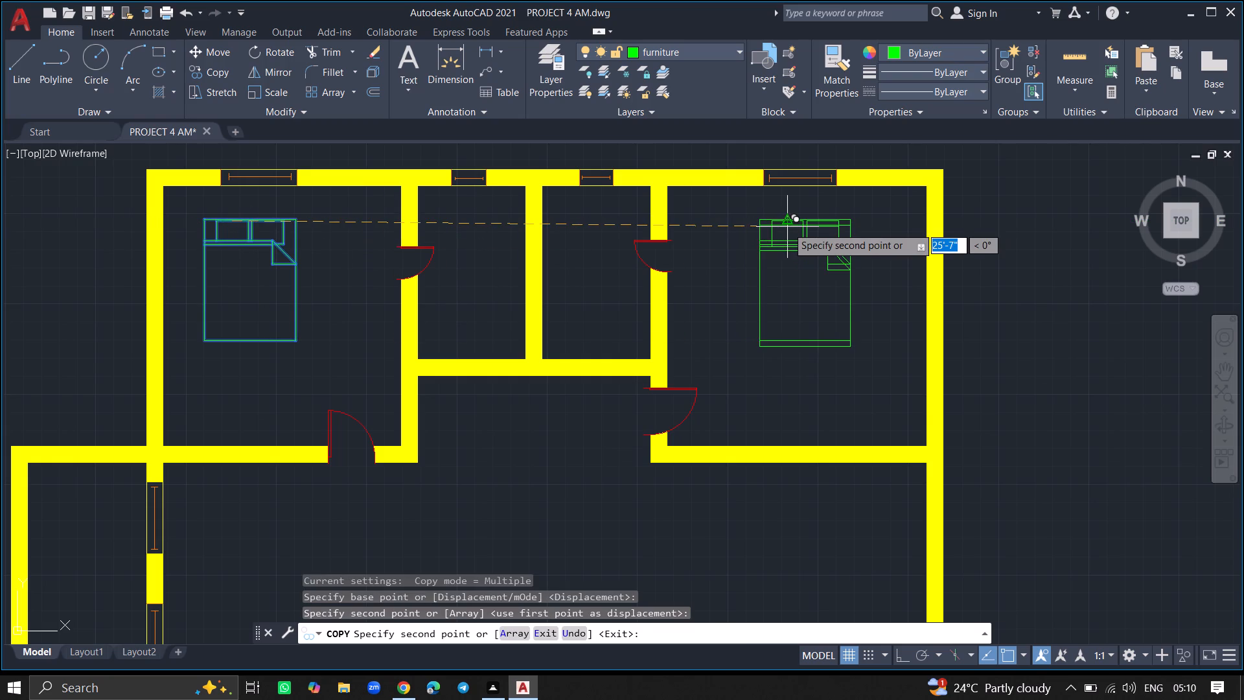
pyautogui.keyDown('ctrl'); pyautogui.scroll(-6, 709, 272); pyautogui.keyUp('ctrl')
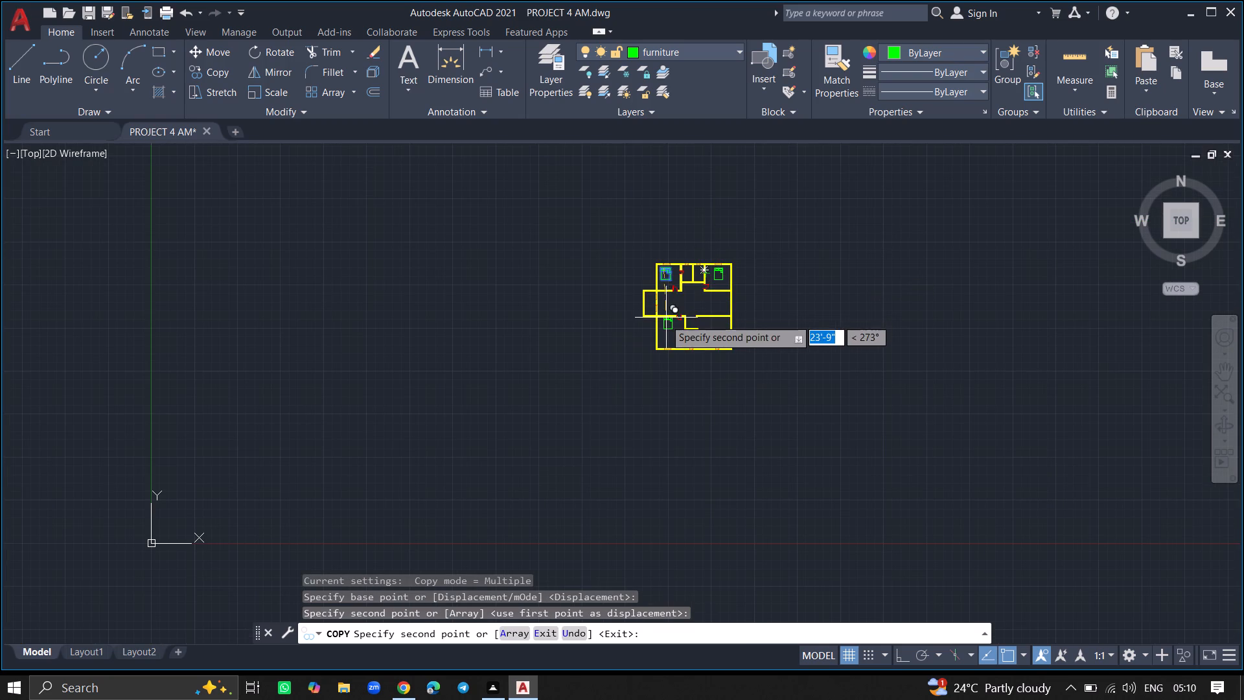
pyautogui.keyDown('ctrl'); pyautogui.scroll(2, 670, 325); pyautogui.keyUp('ctrl')
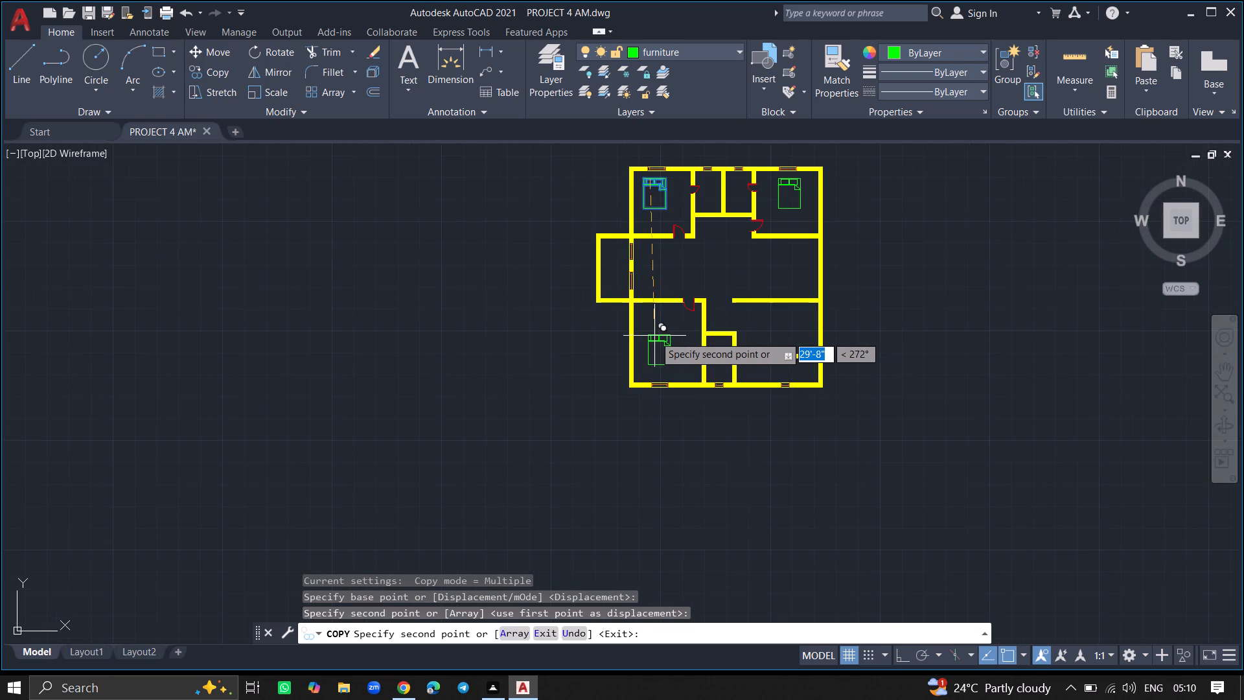
pyautogui.keyDown('ctrl'); pyautogui.scroll(3, 654, 336); pyautogui.keyUp('ctrl')
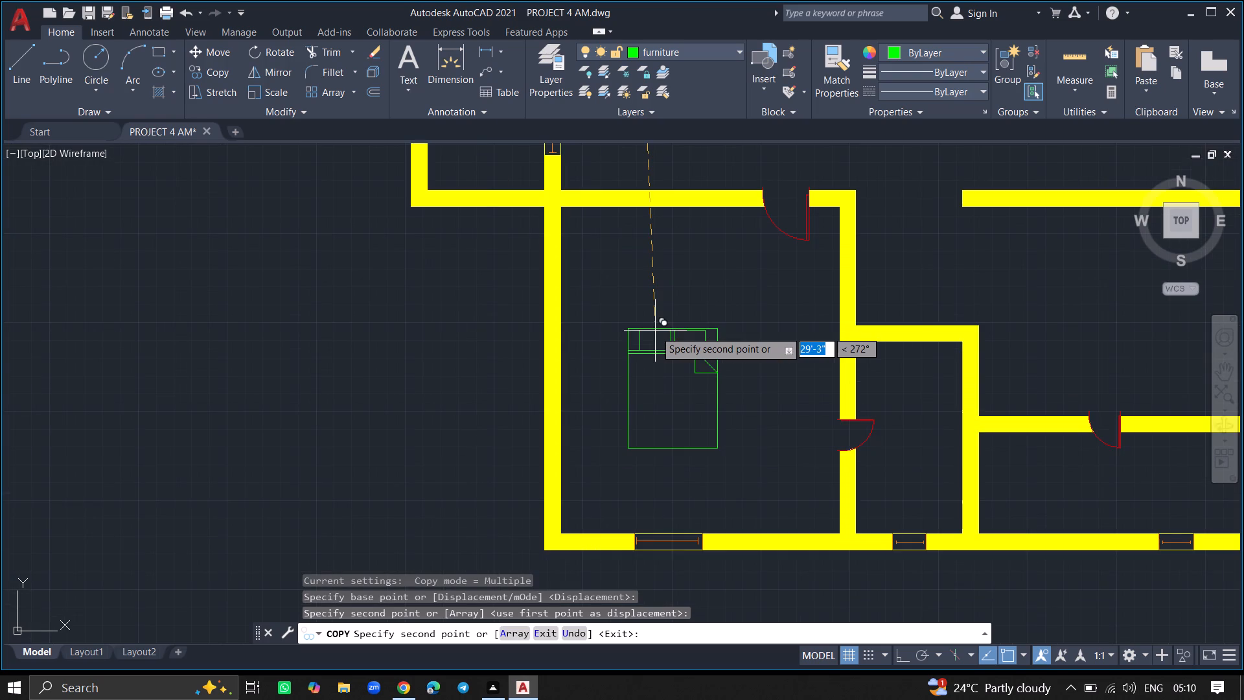
pyautogui.click(655, 331)
pyautogui.press('Return')
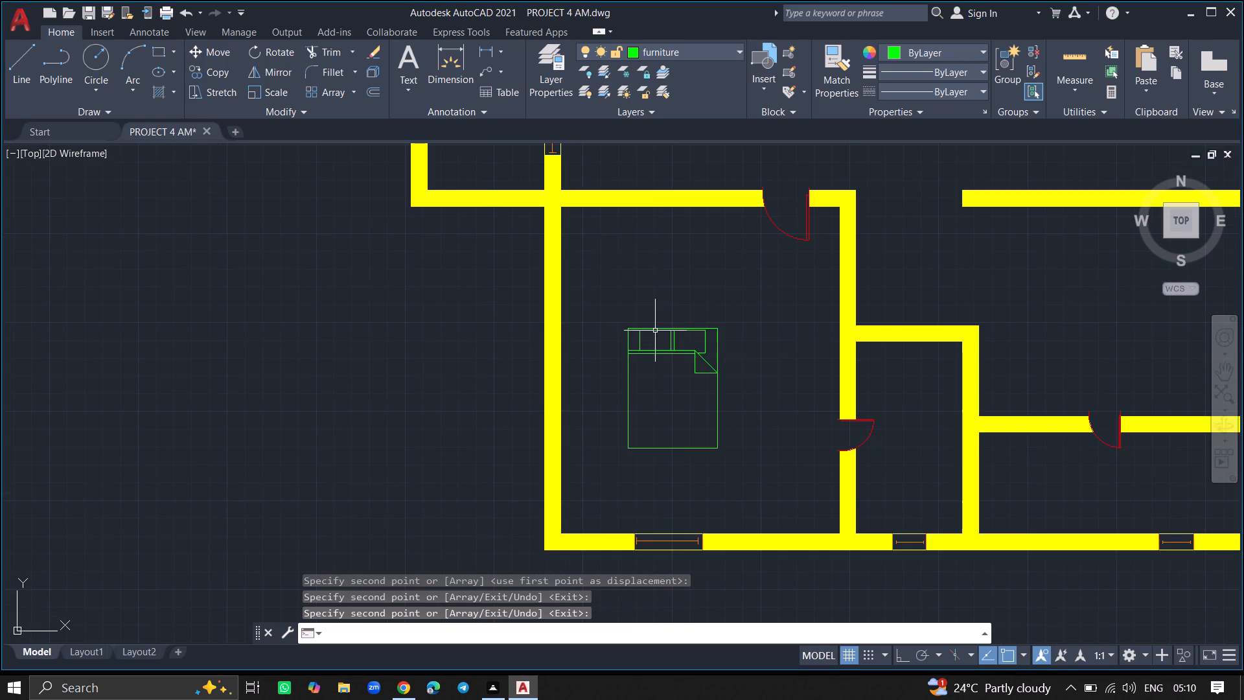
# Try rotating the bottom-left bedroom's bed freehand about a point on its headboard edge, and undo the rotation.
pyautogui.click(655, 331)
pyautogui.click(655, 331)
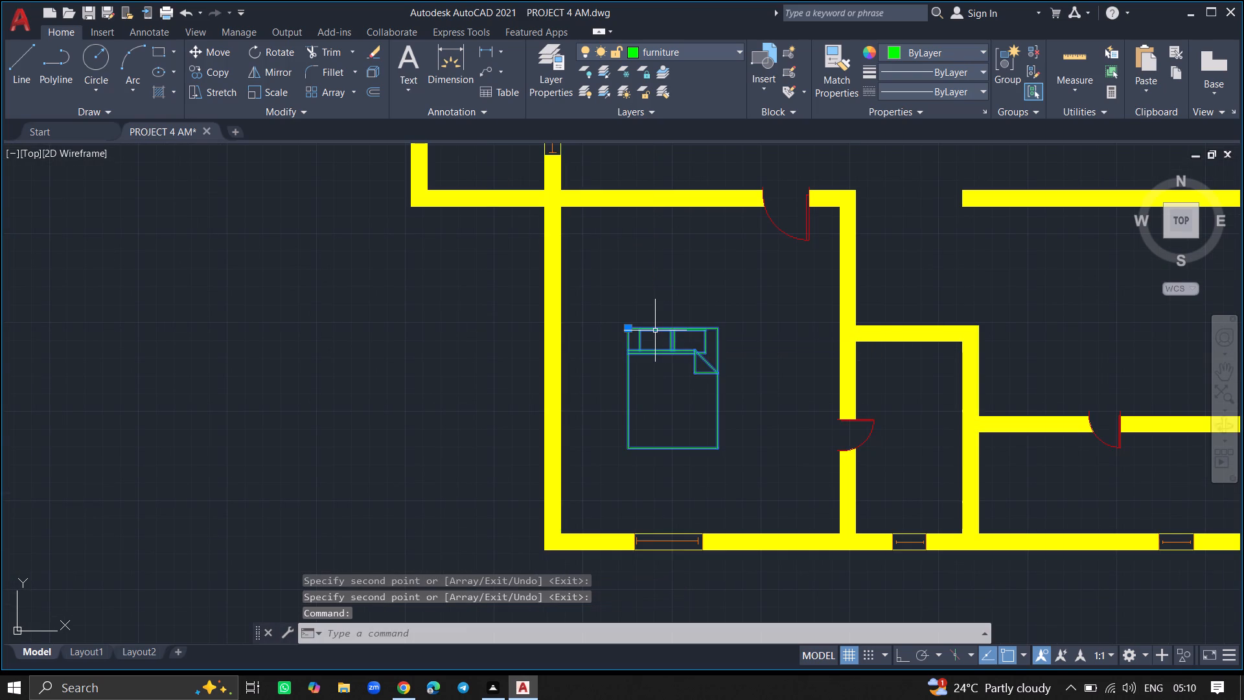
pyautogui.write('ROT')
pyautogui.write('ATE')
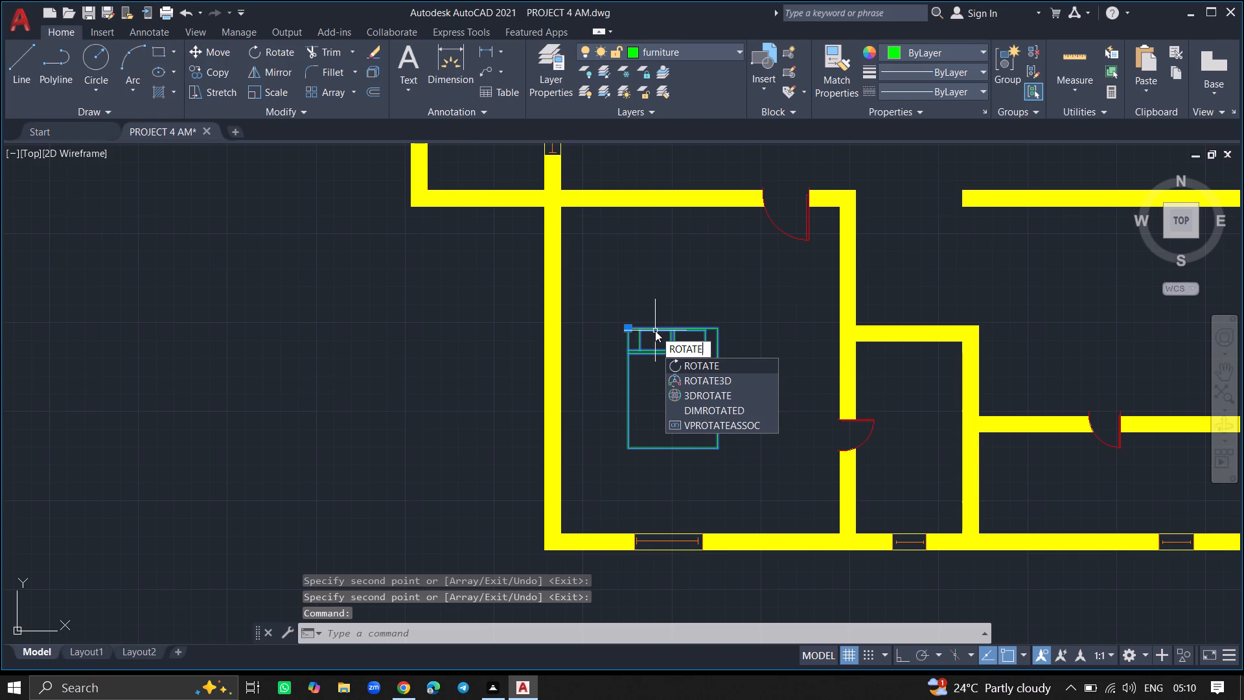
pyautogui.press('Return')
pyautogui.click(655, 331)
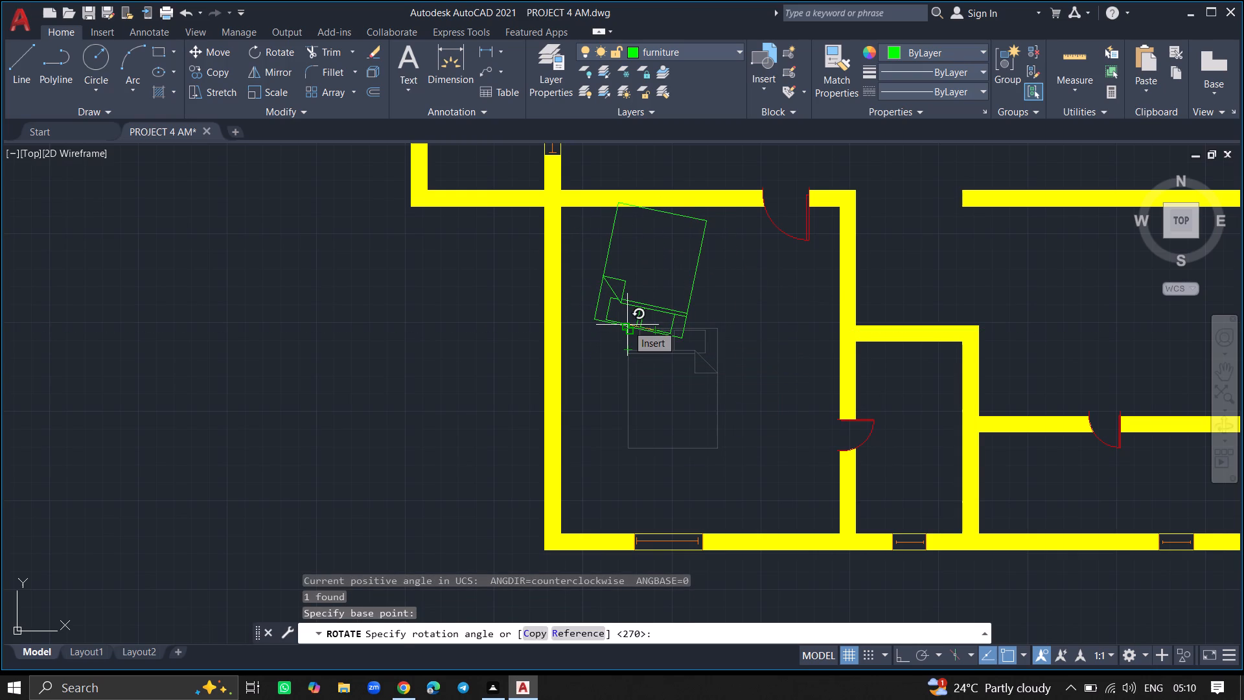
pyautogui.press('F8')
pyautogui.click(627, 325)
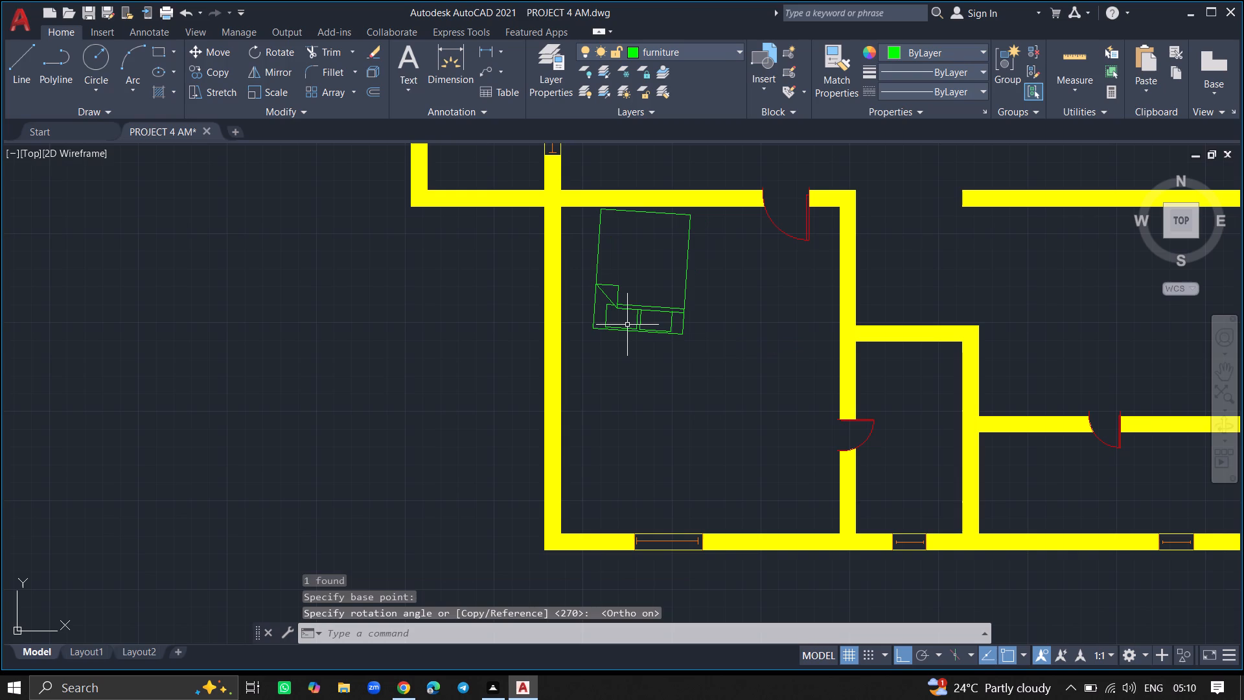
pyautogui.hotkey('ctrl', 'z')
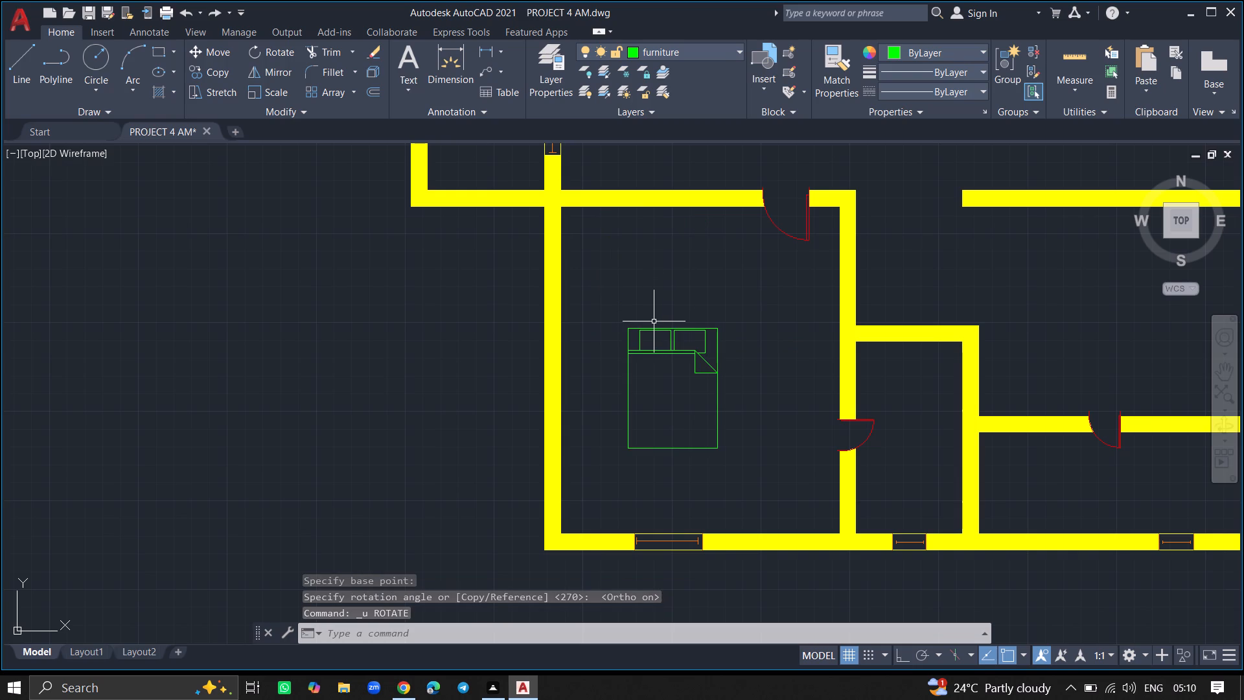
# With Ortho on, rotate the bottom-left bedroom's bed 180° about a point at its pillows.
pyautogui.press('F8')
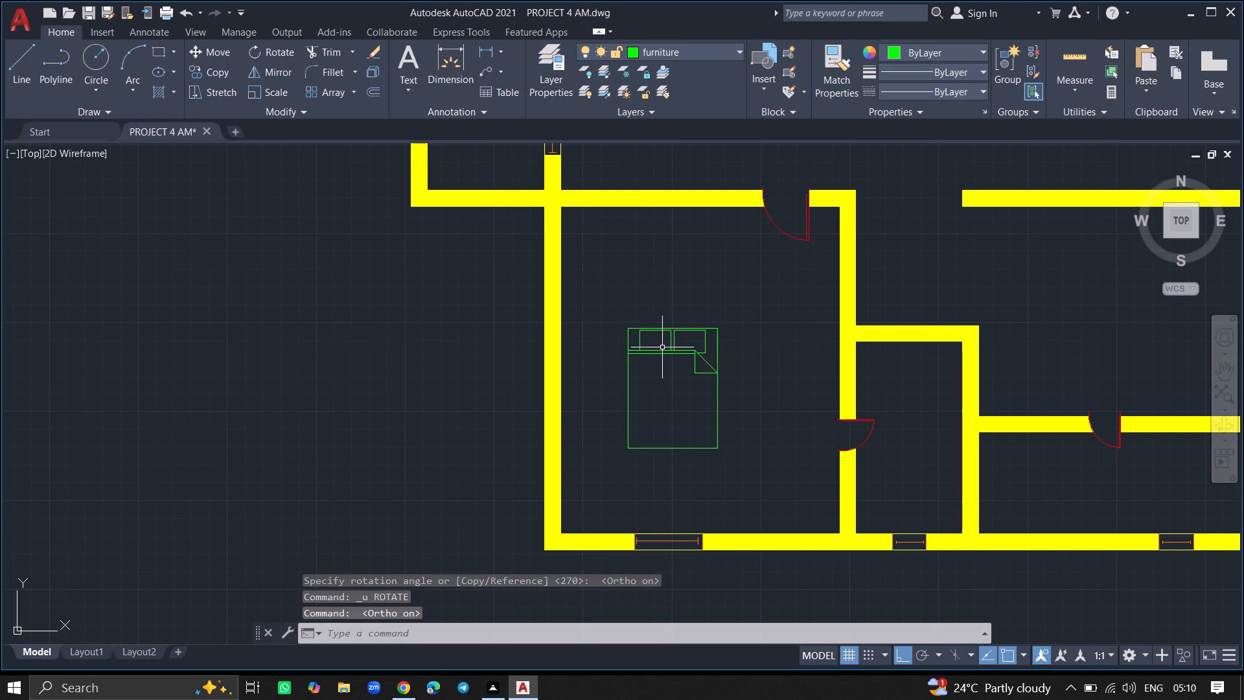
pyautogui.click(669, 347)
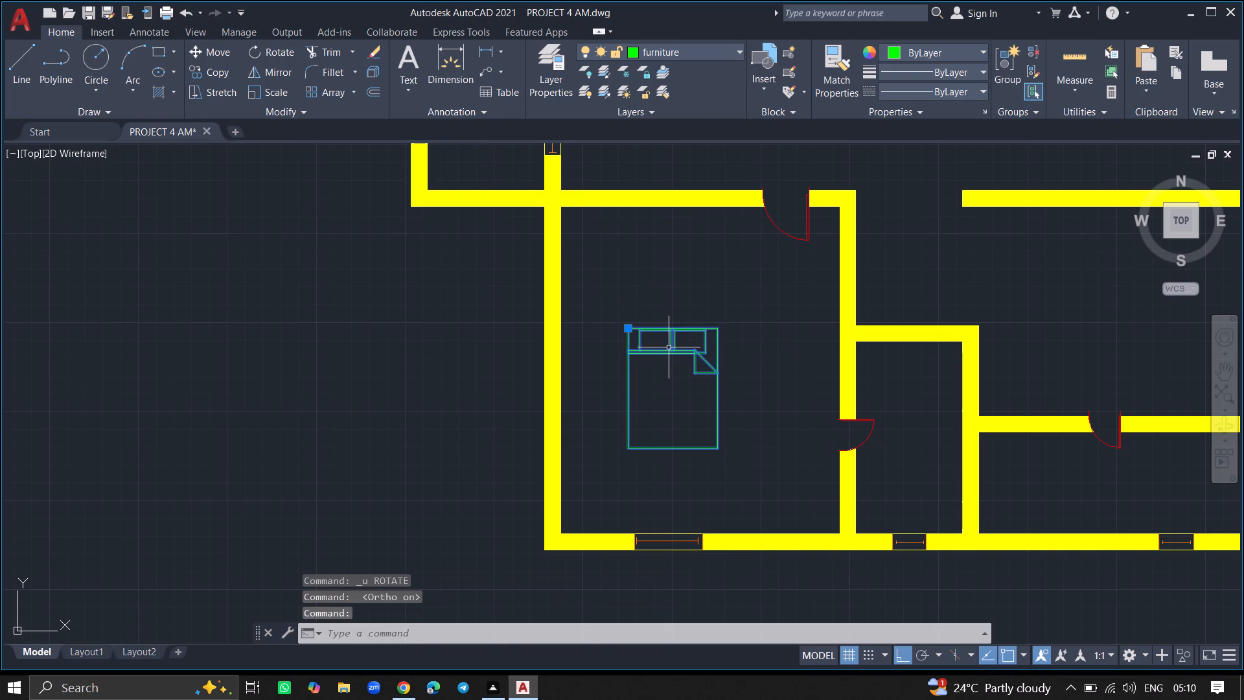
pyautogui.write('ROTATE')
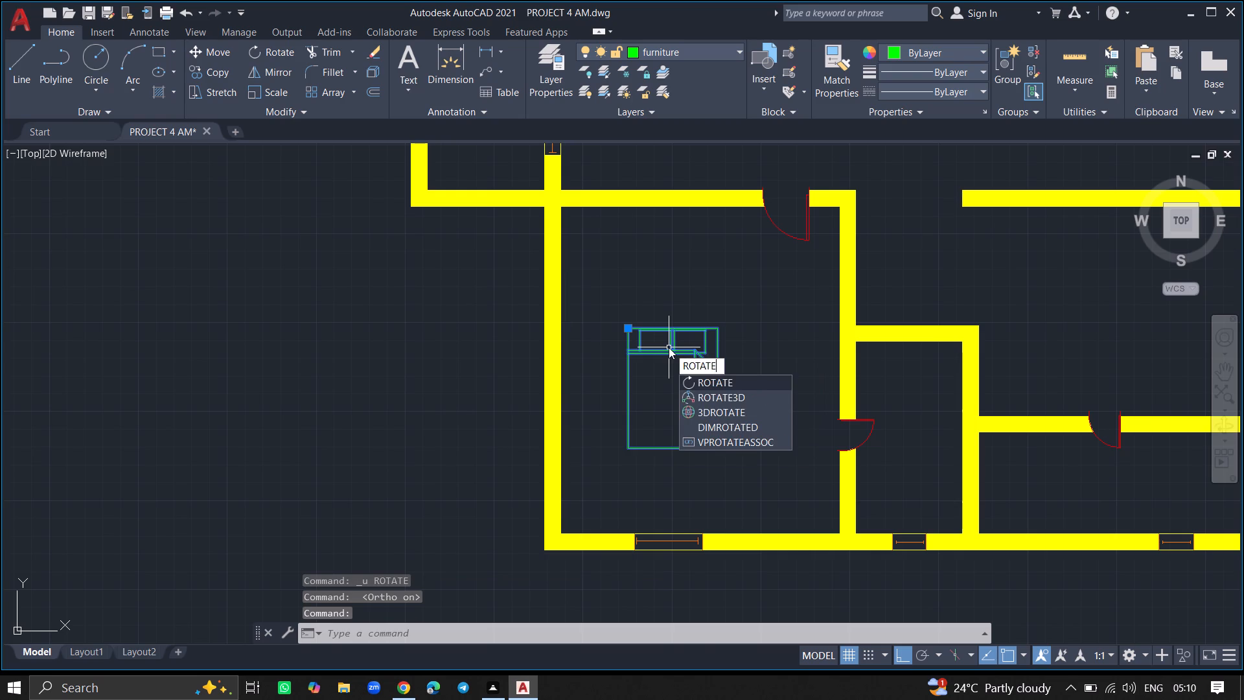
pyautogui.press('Return')
pyautogui.click(669, 347)
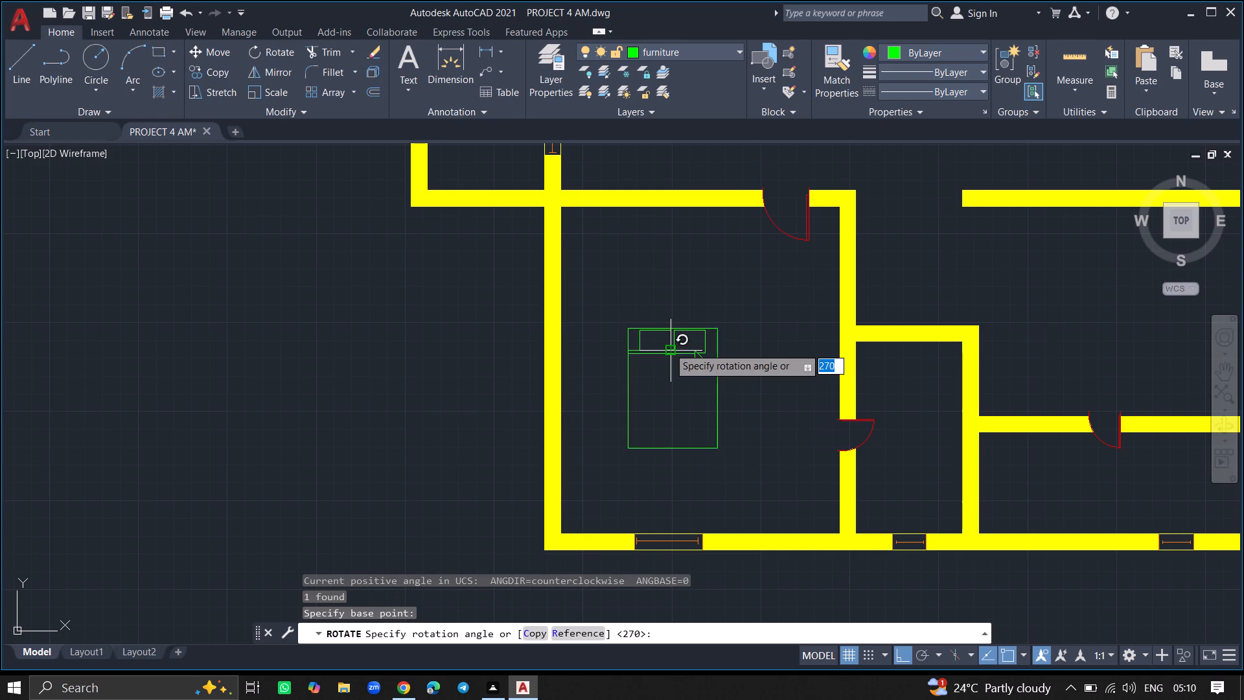
pyautogui.click(593, 299)
# Move the rotated bed straight down about 6'-6" so its headboard sits near the bottom window wall.
pyautogui.click(638, 332)
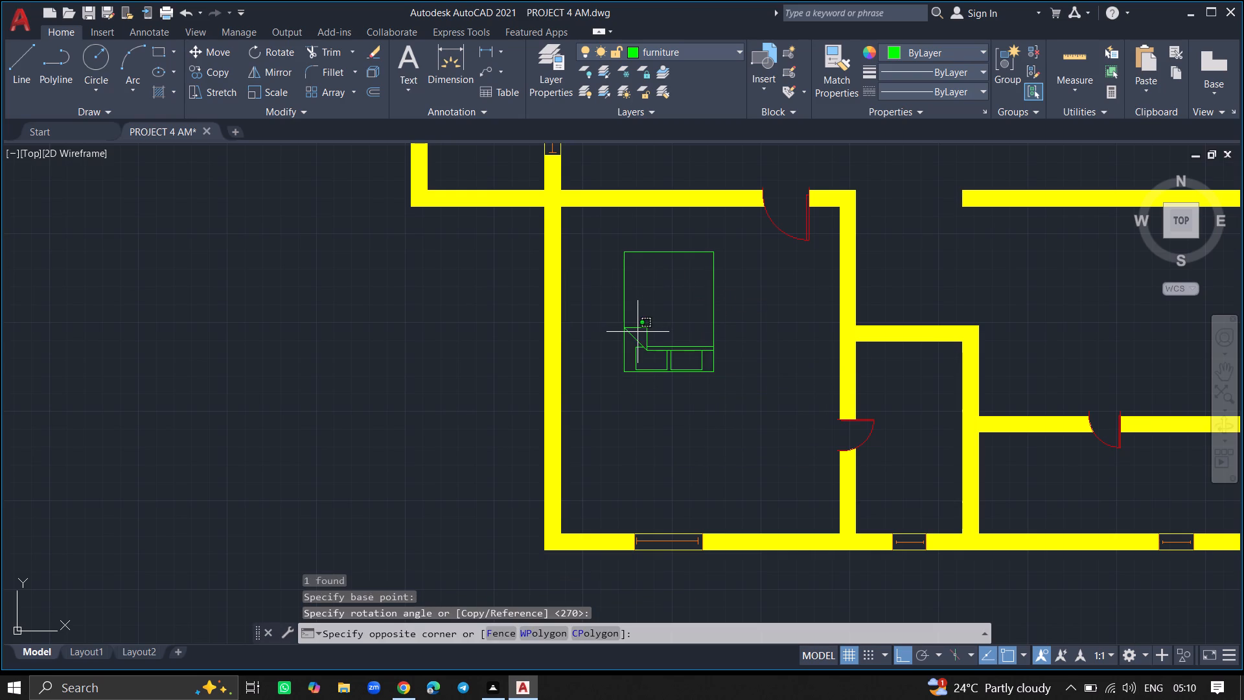
pyautogui.click(619, 375)
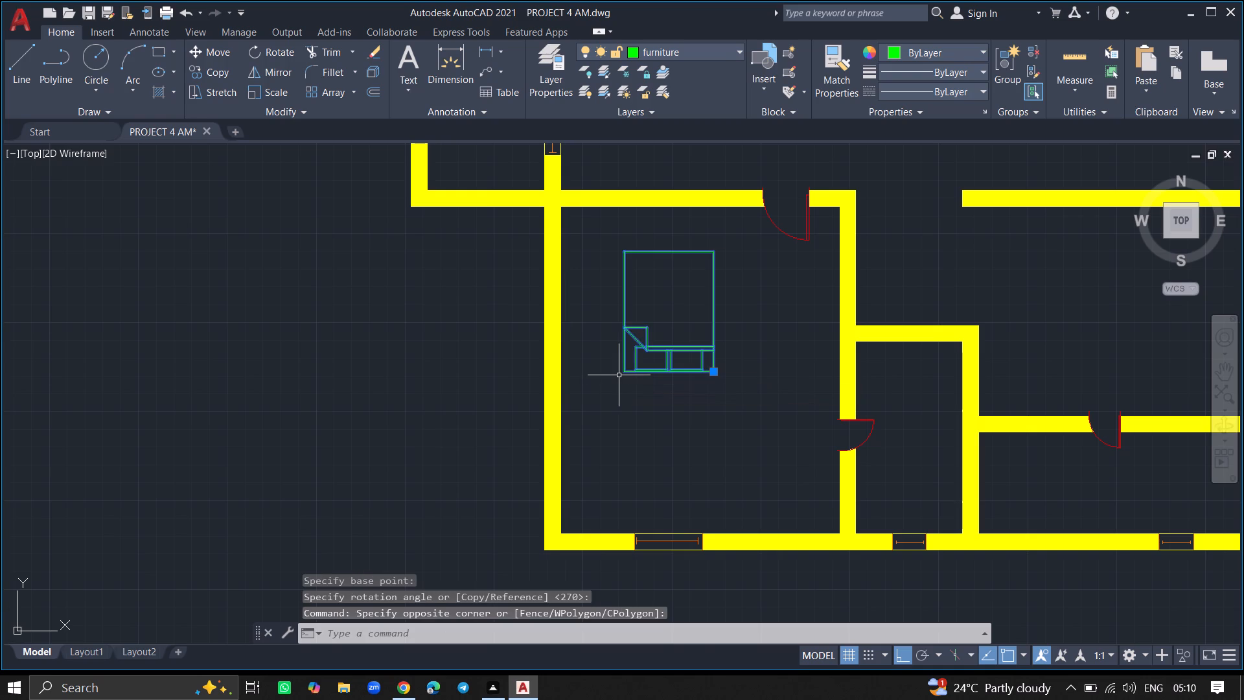
pyautogui.write('MOVE')
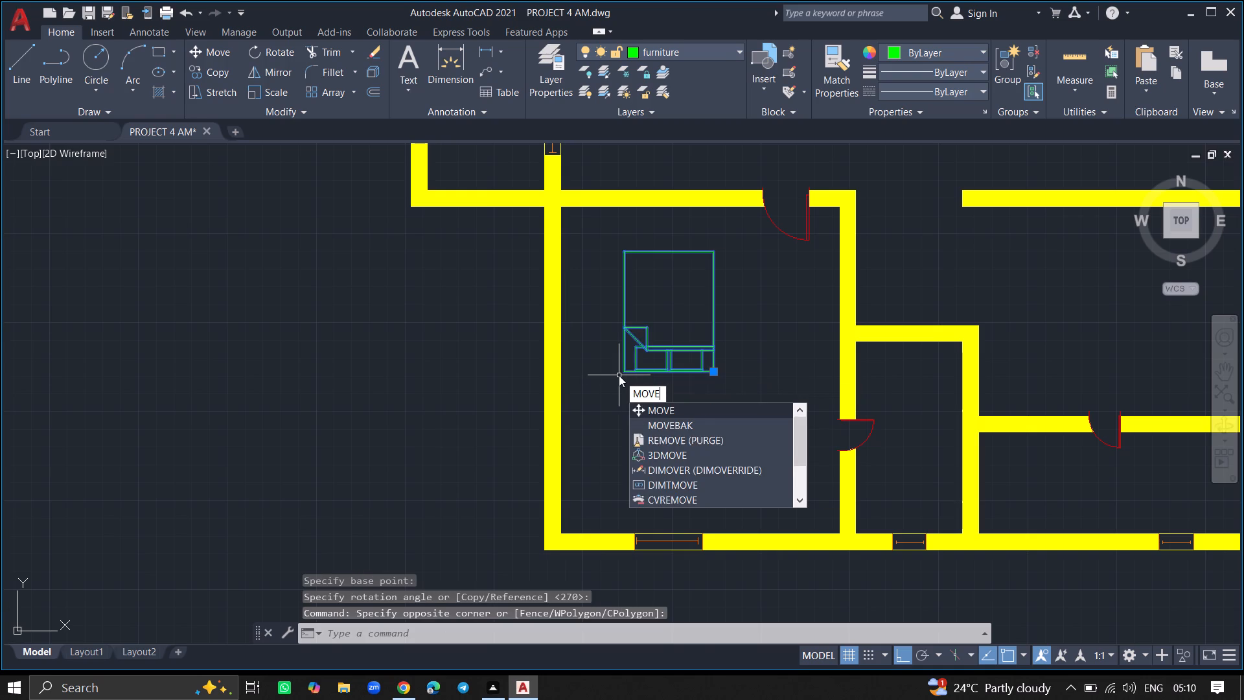
pyautogui.press('Return')
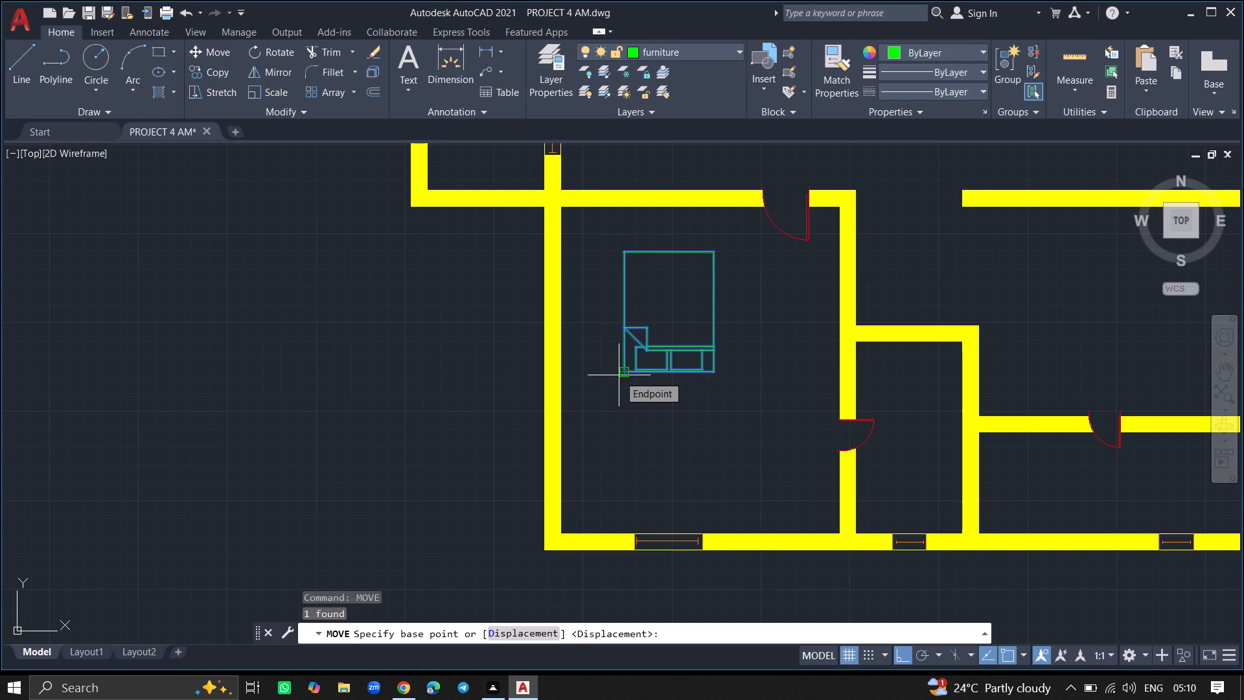
pyautogui.click(622, 373)
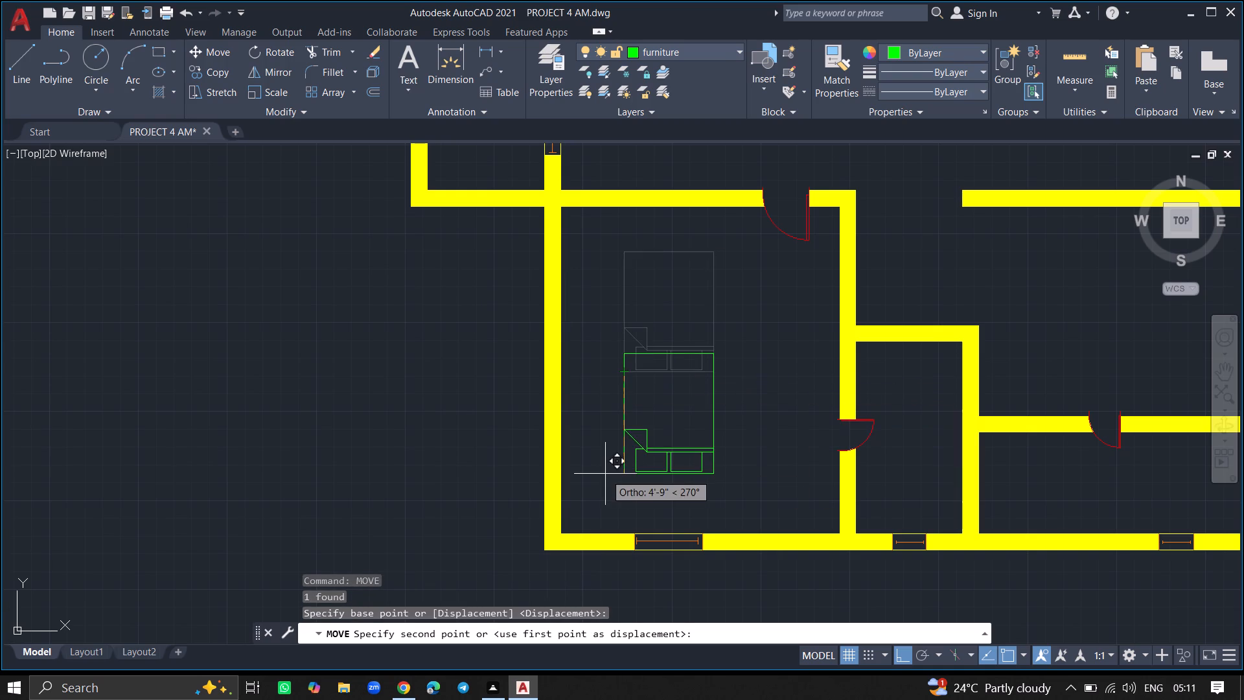
pyautogui.click(600, 510)
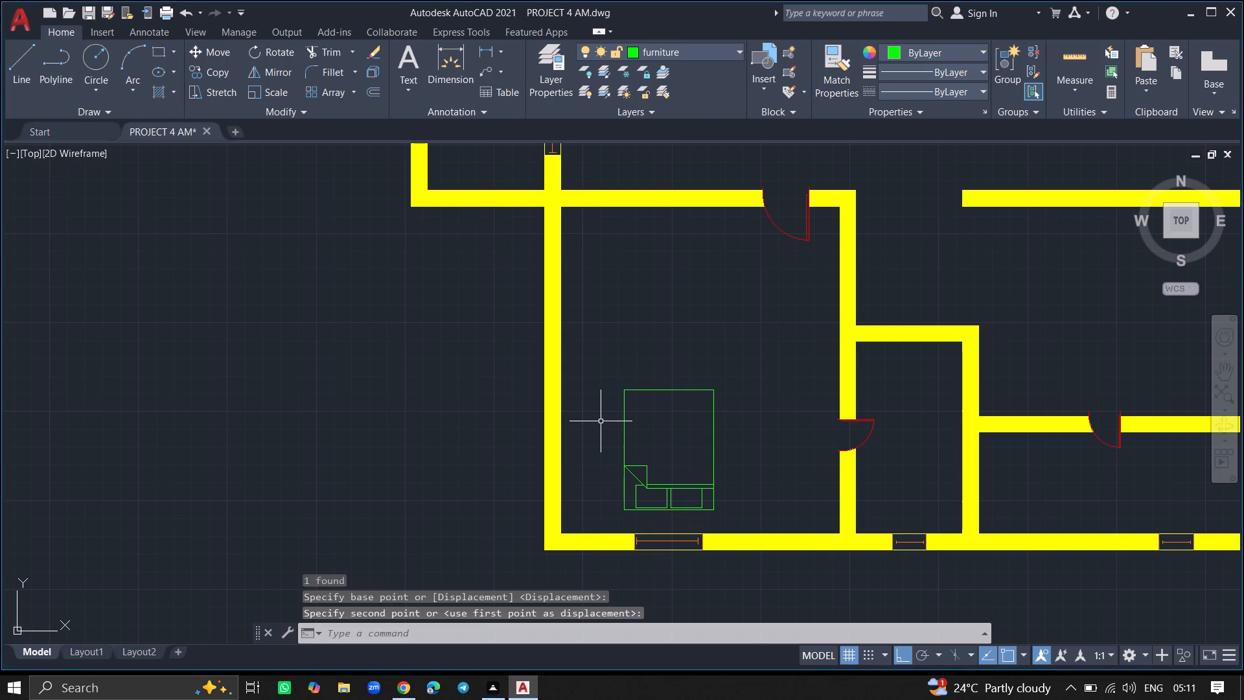
# Rotate the top-right bedroom's bed 270° about a point between its pillows, so the headboard faces the right exterior wall.
pyautogui.keyDown('ctrl'); pyautogui.scroll(-3, 599, 414); pyautogui.keyUp('ctrl')
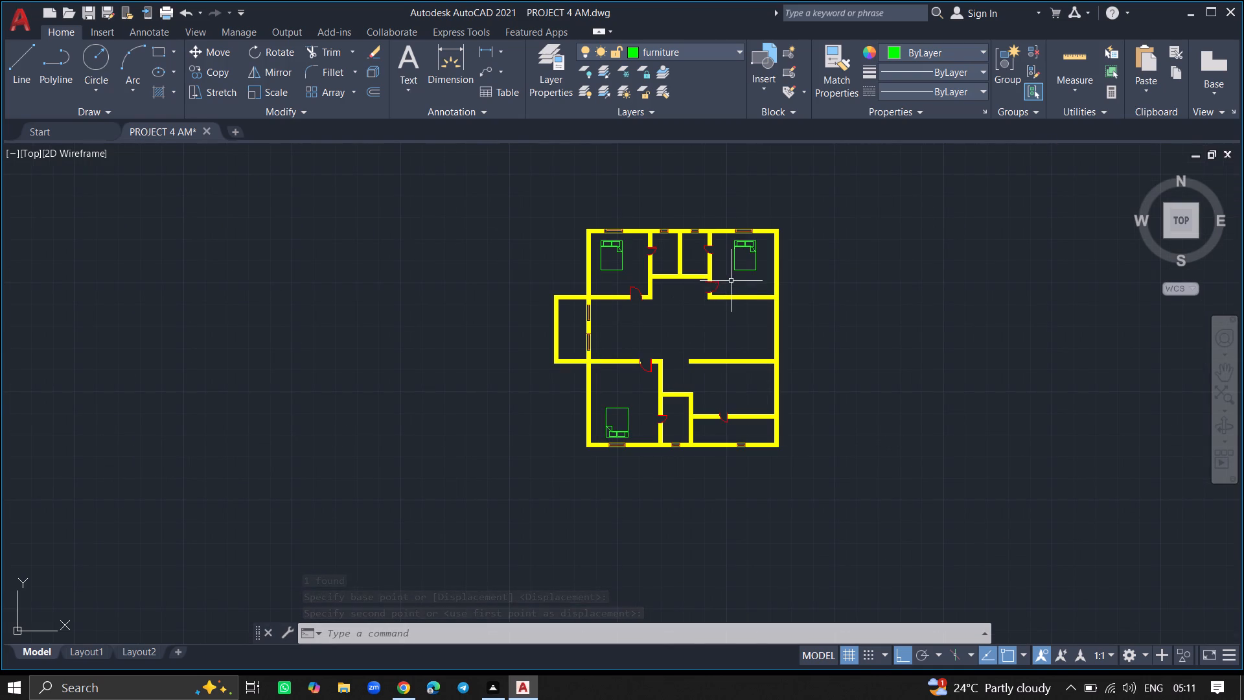
pyautogui.keyDown('ctrl'); pyautogui.scroll(5, 750, 241); pyautogui.keyUp('ctrl')
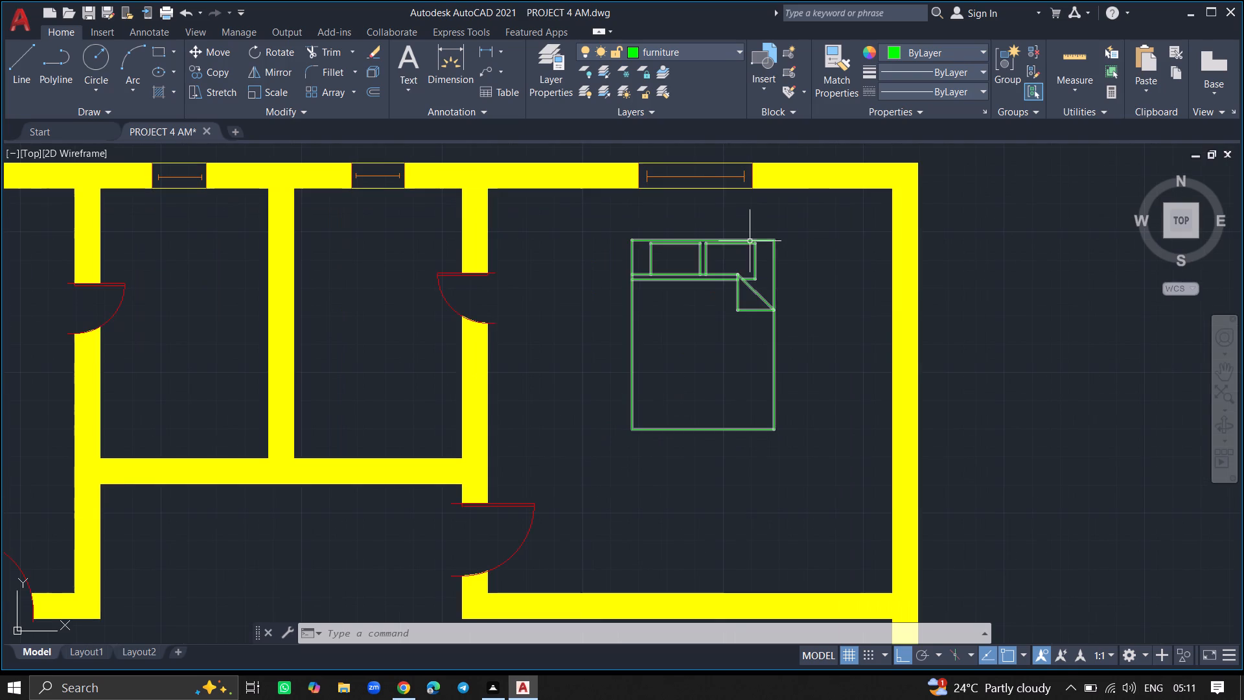
pyautogui.click(746, 245)
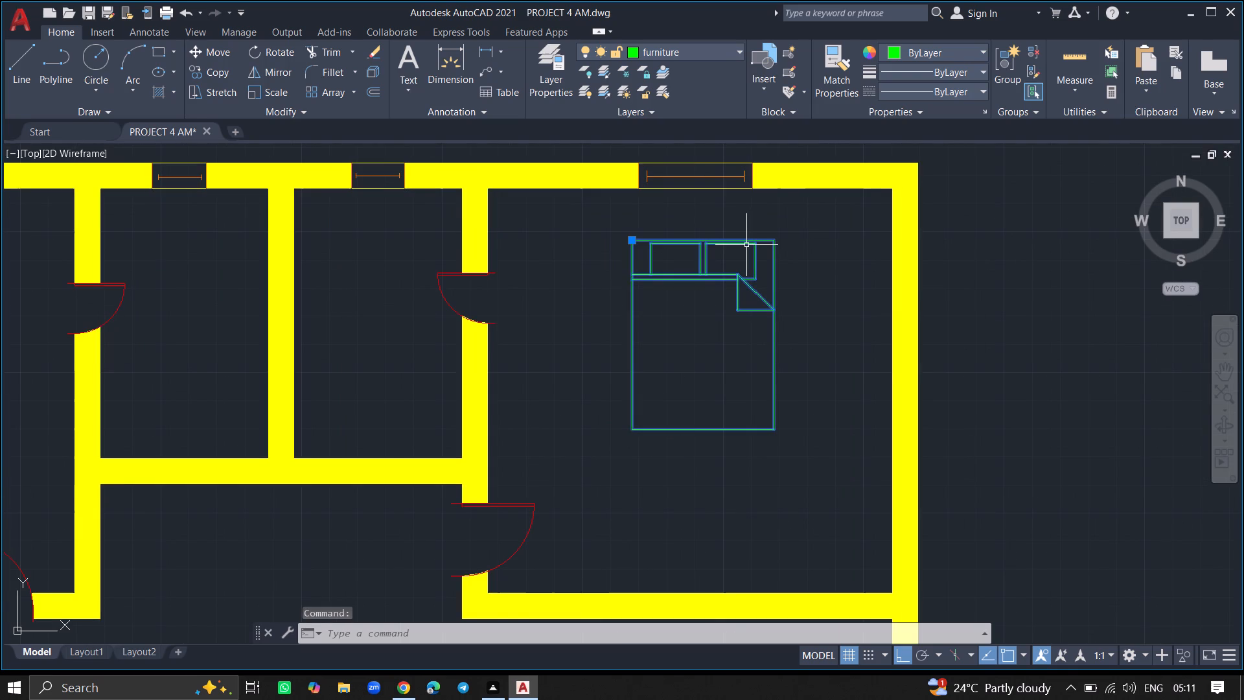
pyautogui.press('r')
pyautogui.write('OTATE')
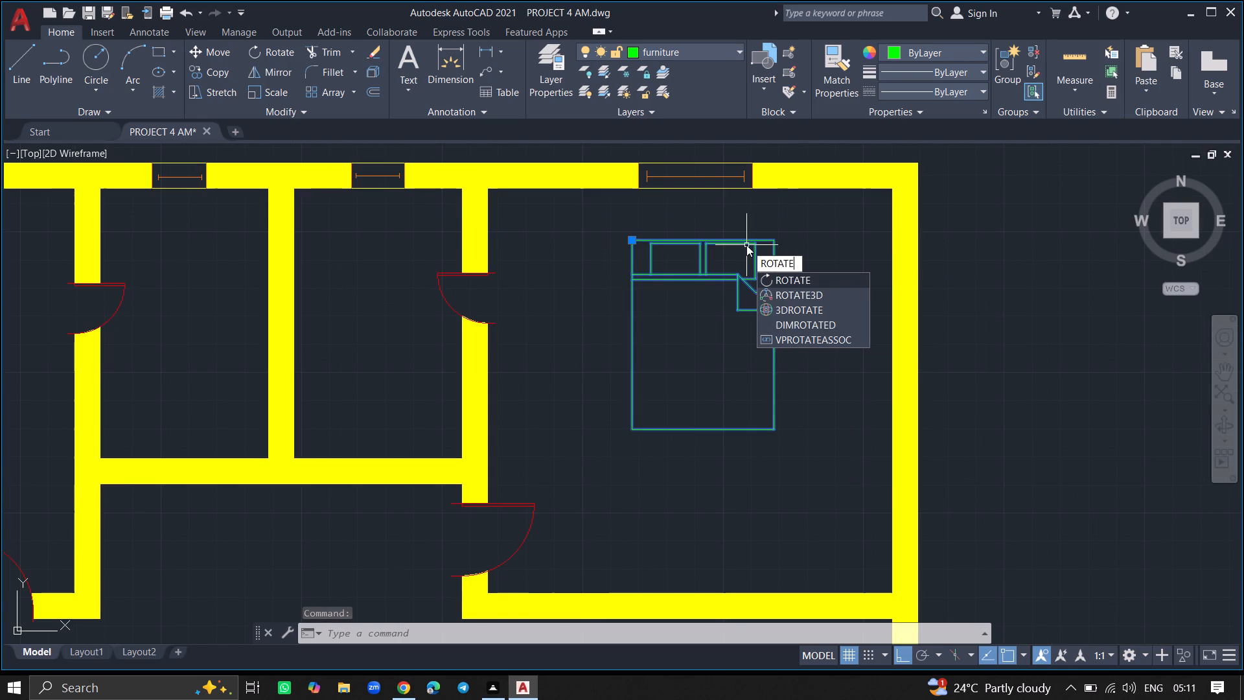
pyautogui.press('Return')
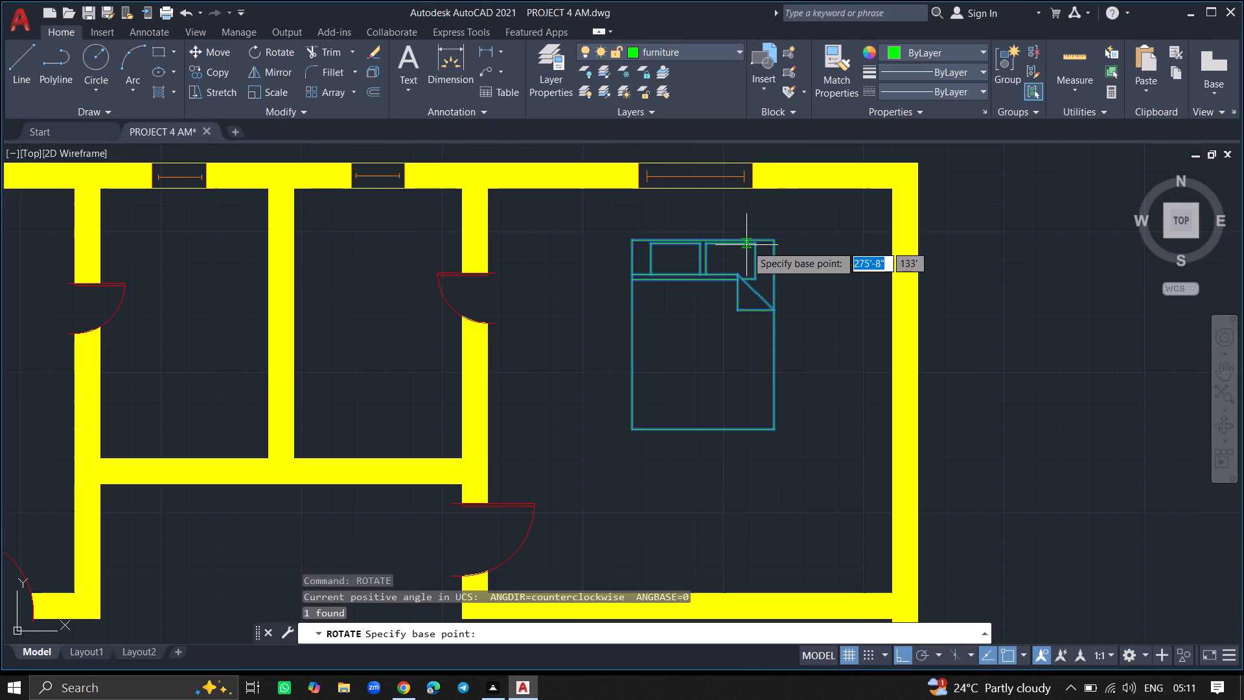
pyautogui.click(702, 248)
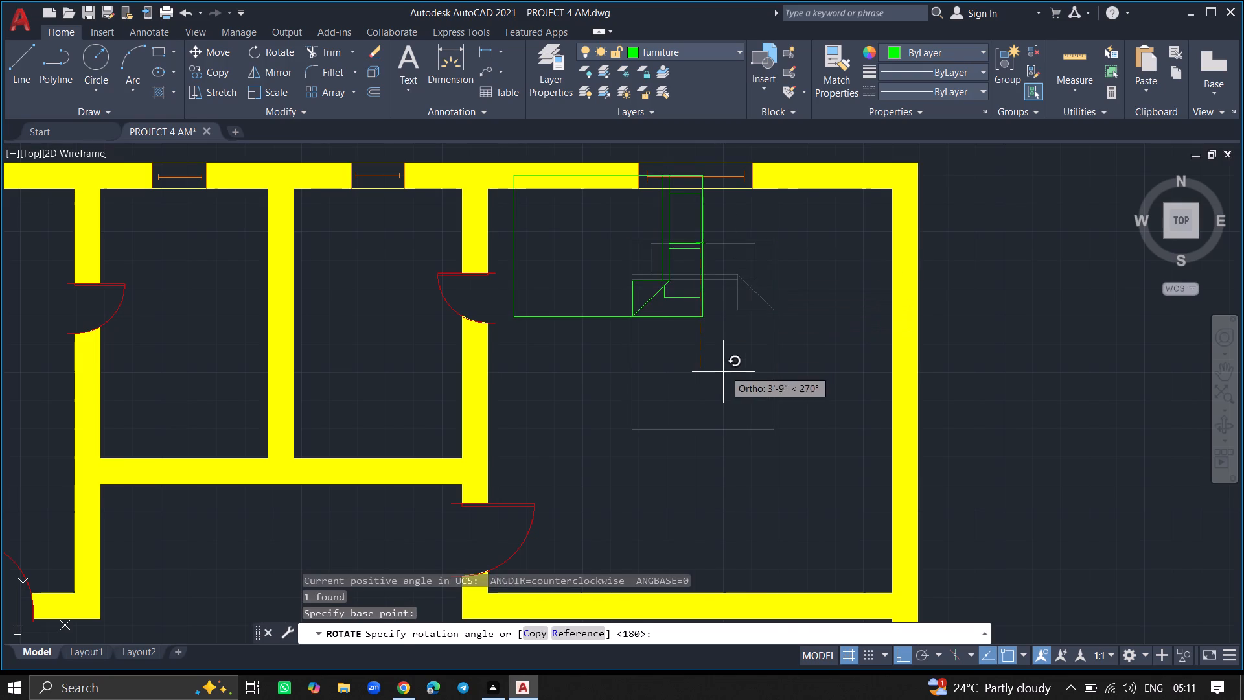
pyautogui.click(707, 390)
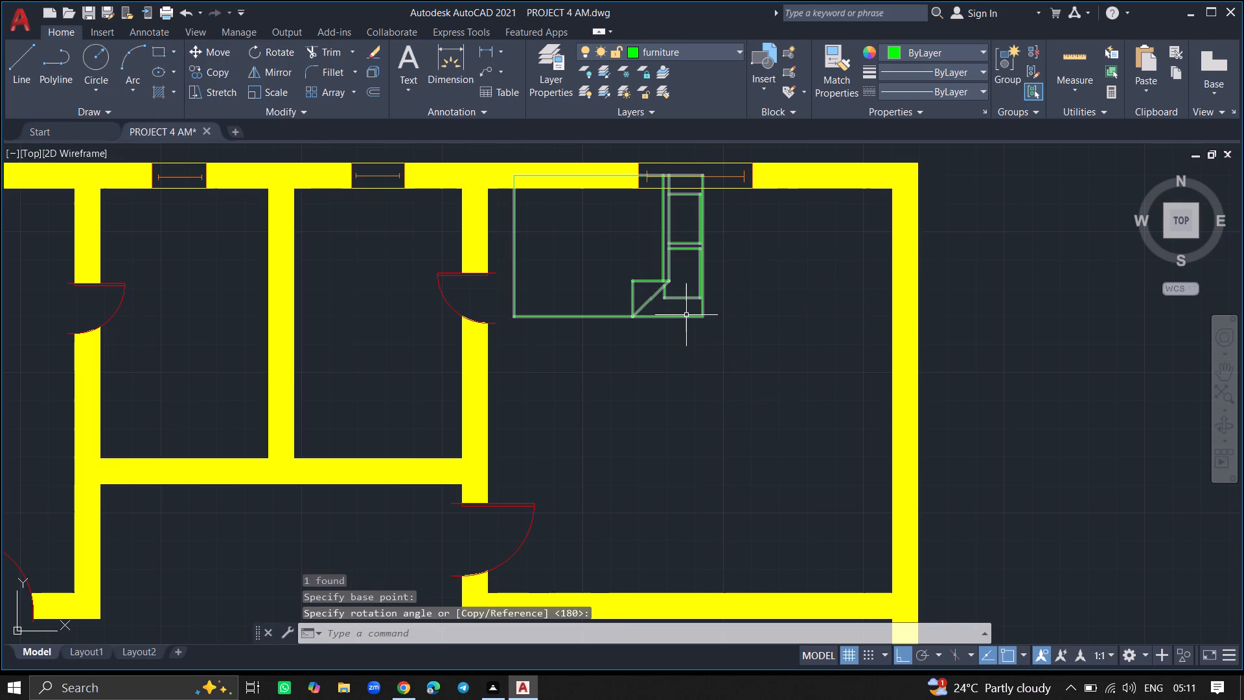
# With Ortho off, move the rotated bed down and right until its headboard is near the middle of the right exterior wall.
pyautogui.click(685, 315)
pyautogui.write('MOVE')
pyautogui.press('Return')
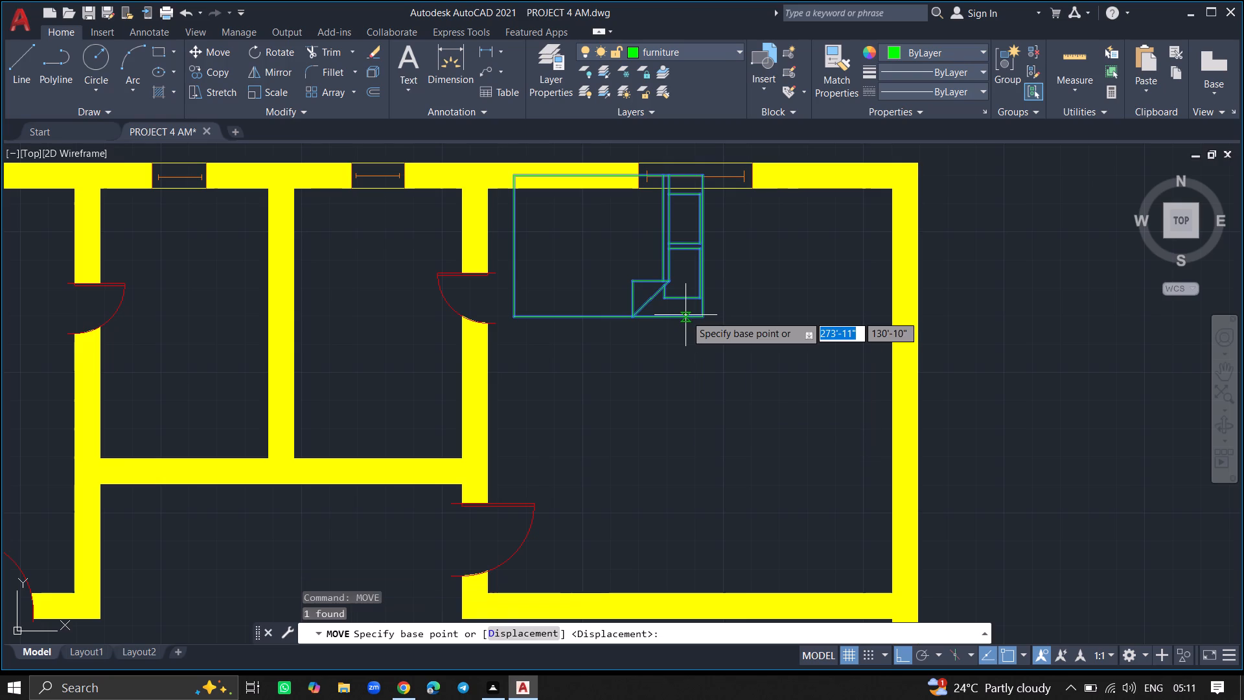
pyautogui.click(685, 315)
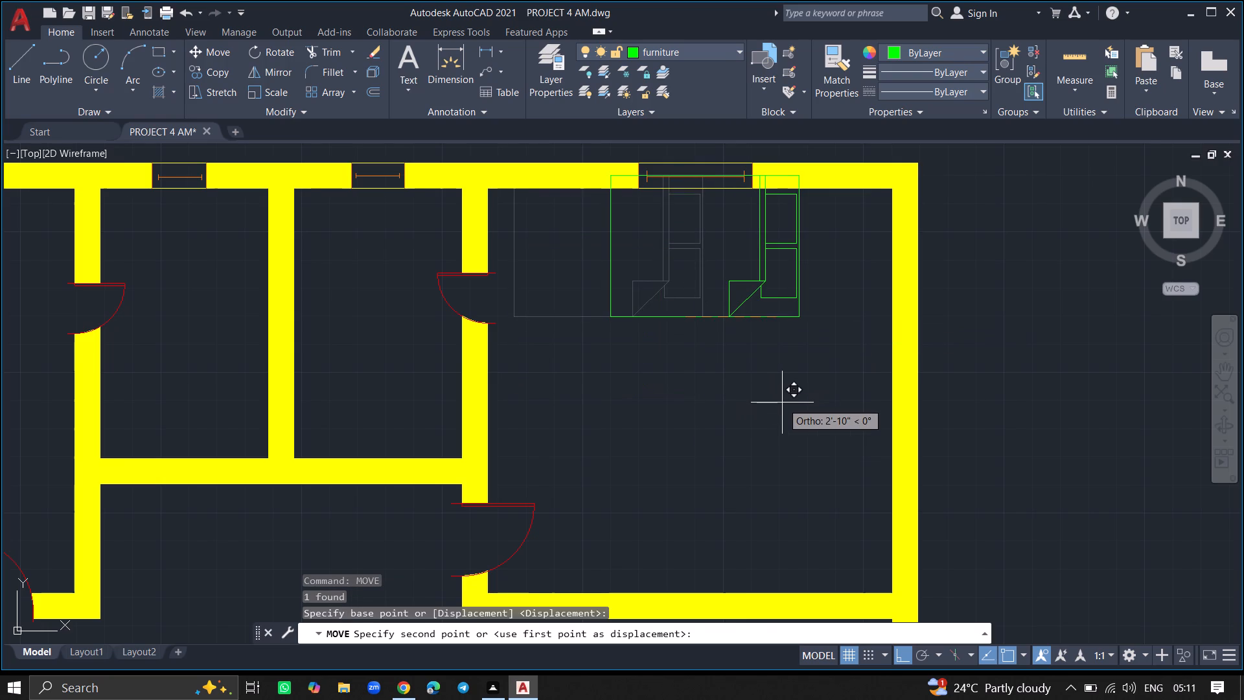
pyautogui.press('F8')
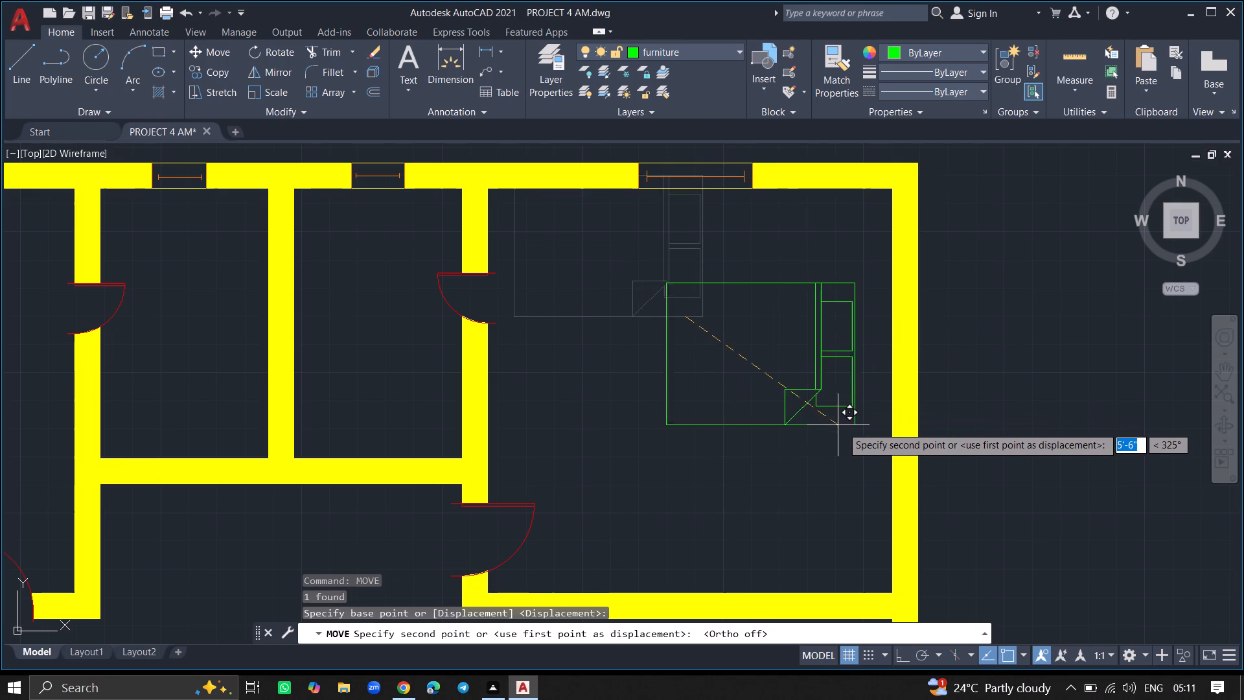
pyautogui.click(847, 429)
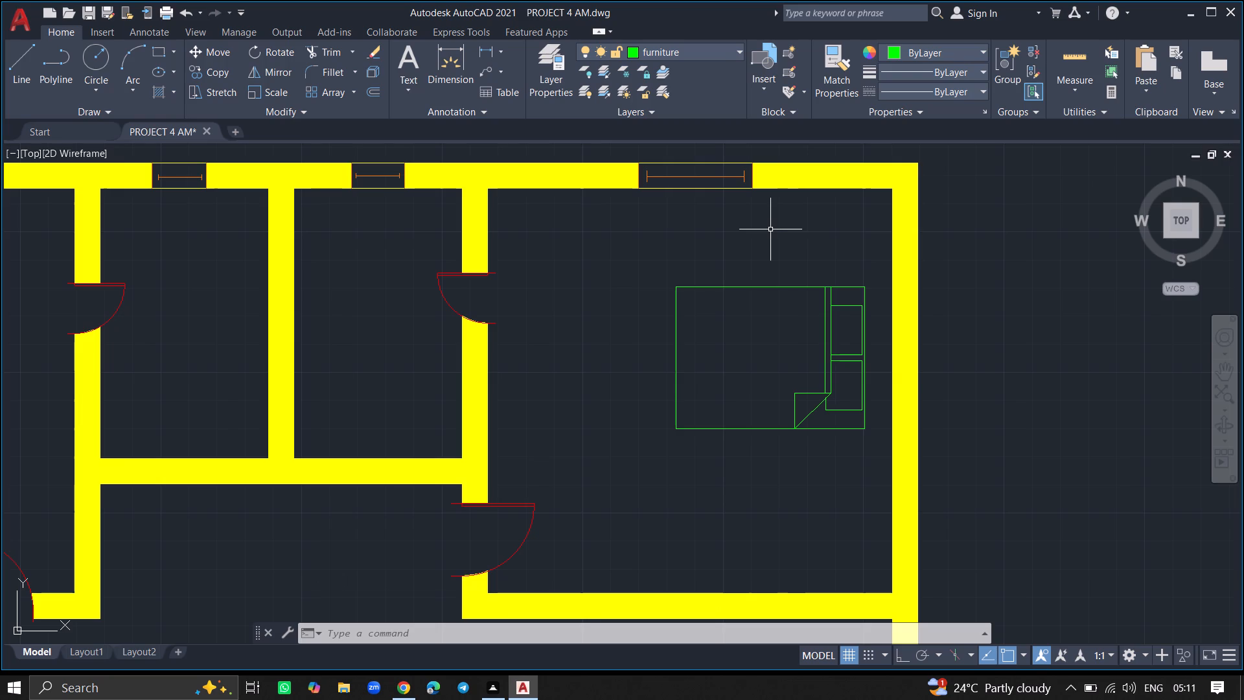
# Draw a wardrobe rectangle about 6' by 1'-5" between the top-right bedroom's bed and the top window wall.
pyautogui.write('REC')
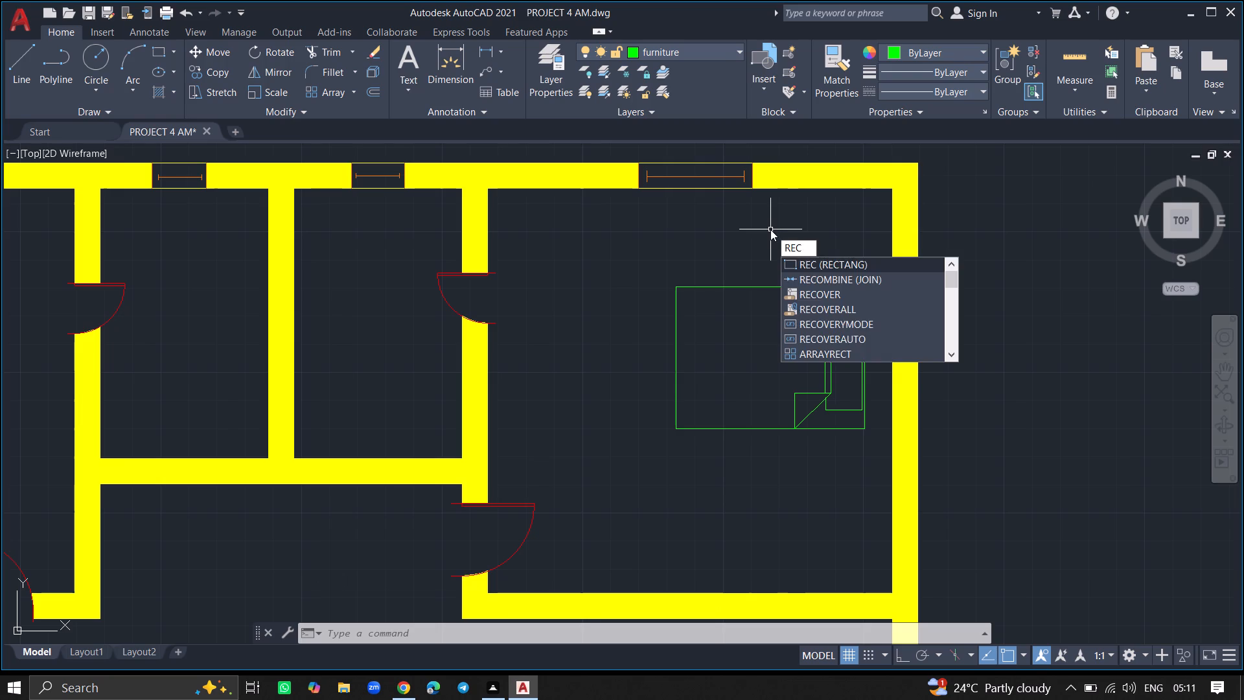
pyautogui.press('Return')
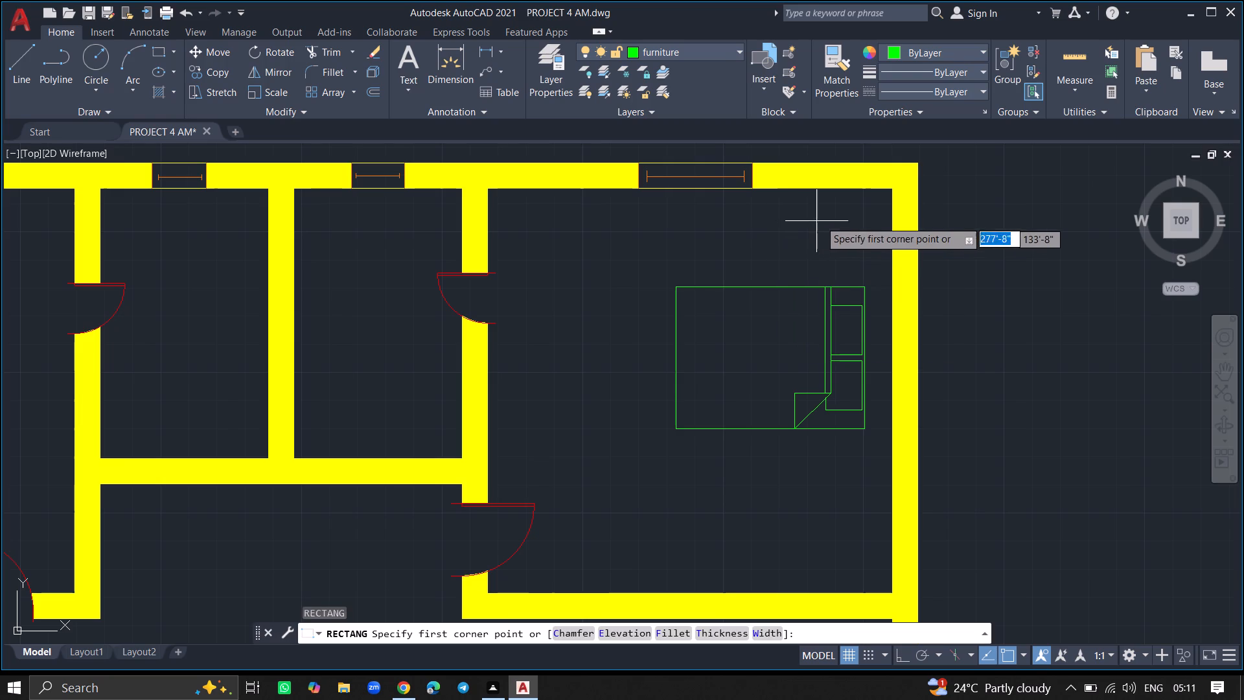
pyautogui.click(857, 207)
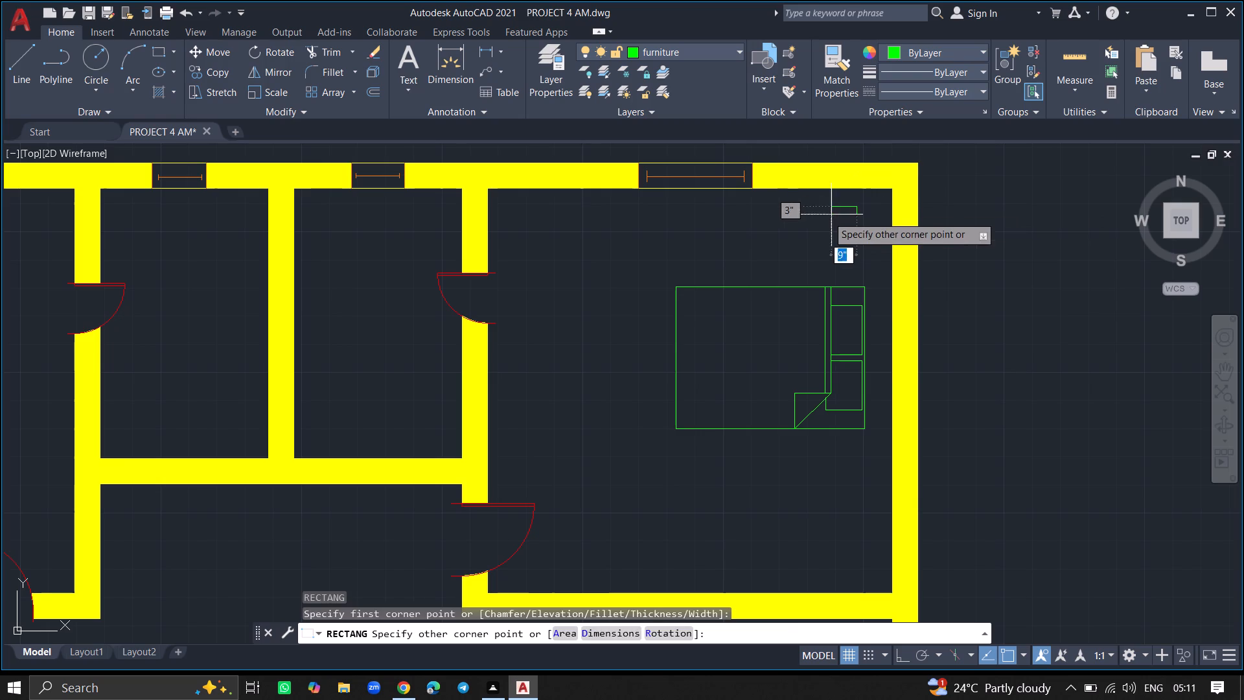
pyautogui.click(653, 257)
# Draw an upright wardrobe rectangle about 1'-4" by 7' between the bottom-left bedroom's bed and the left exterior wall.
pyautogui.keyDown('ctrl'); pyautogui.scroll(-4, 627, 318); pyautogui.keyUp('ctrl')
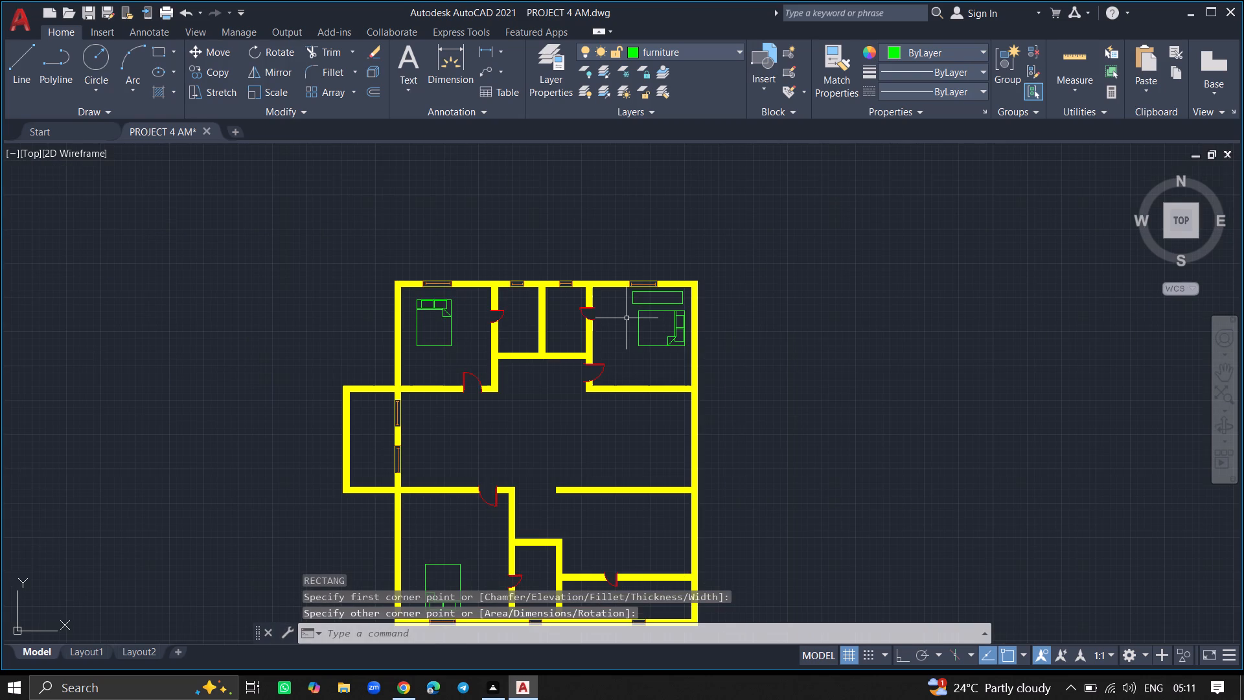
pyautogui.keyDown('ctrl'); pyautogui.scroll(-3, 573, 377); pyautogui.keyUp('ctrl')
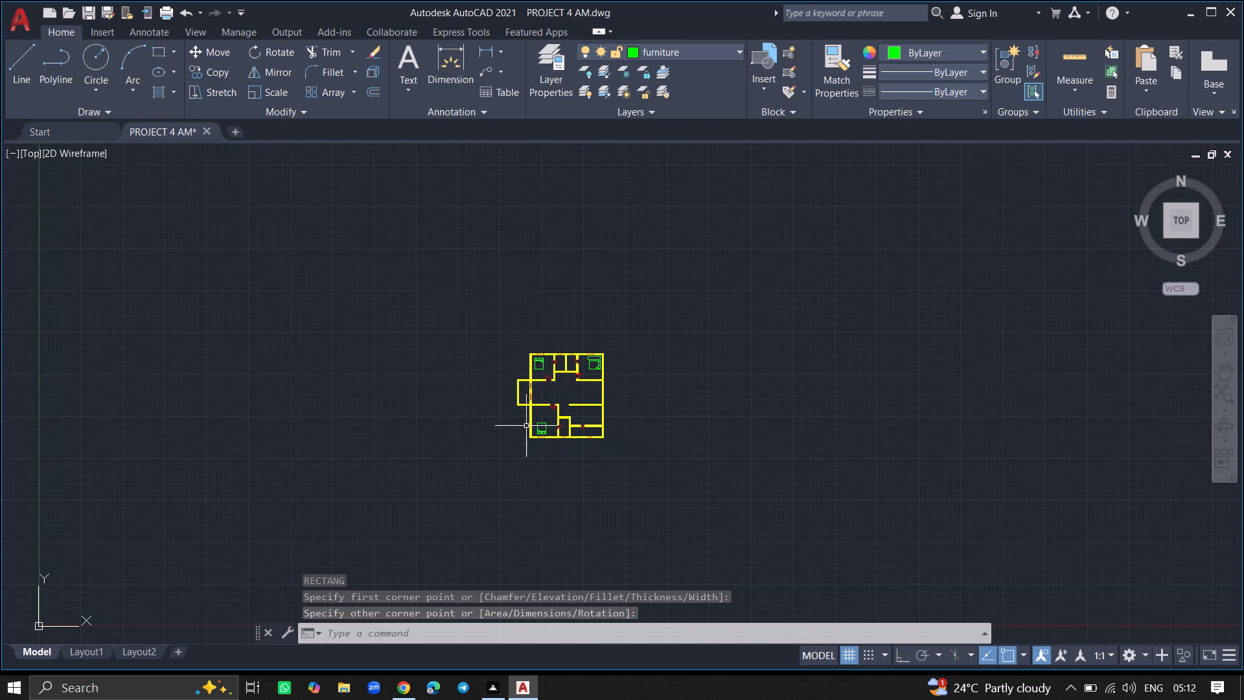
pyautogui.keyDown('ctrl'); pyautogui.scroll(4, 532, 432); pyautogui.keyUp('ctrl')
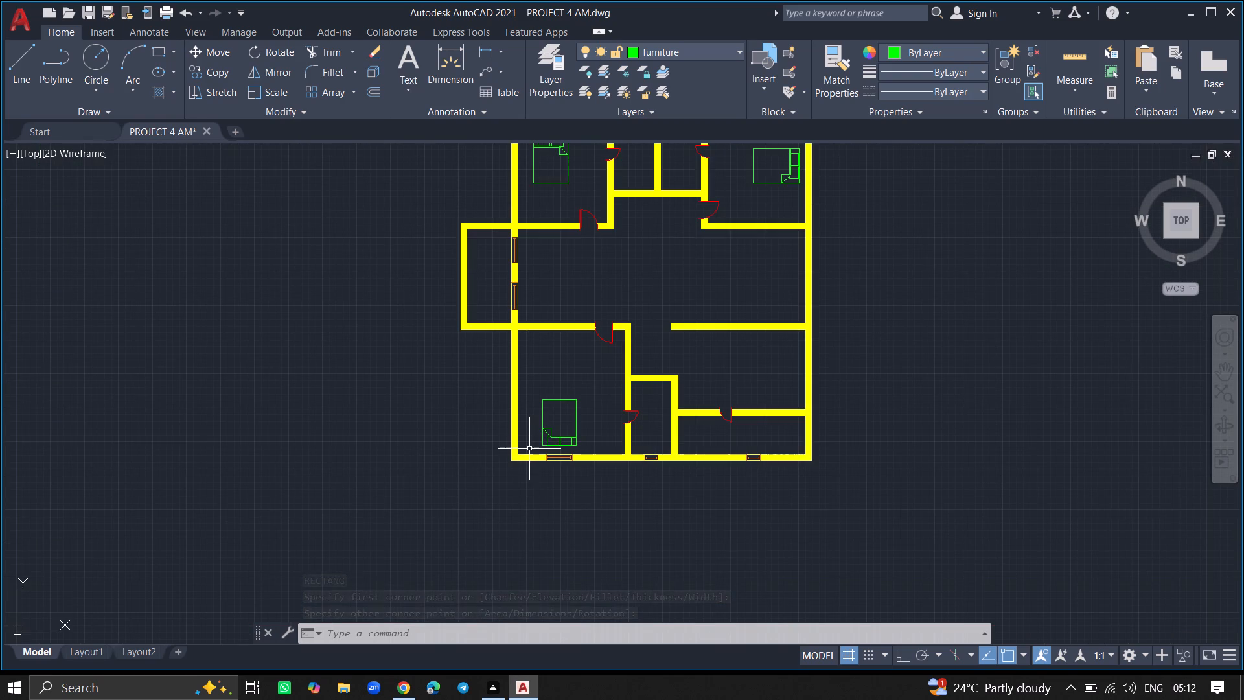
pyautogui.keyDown('ctrl'); pyautogui.scroll(2, 529, 449); pyautogui.keyUp('ctrl')
pyautogui.write('REC')
pyautogui.press('Return')
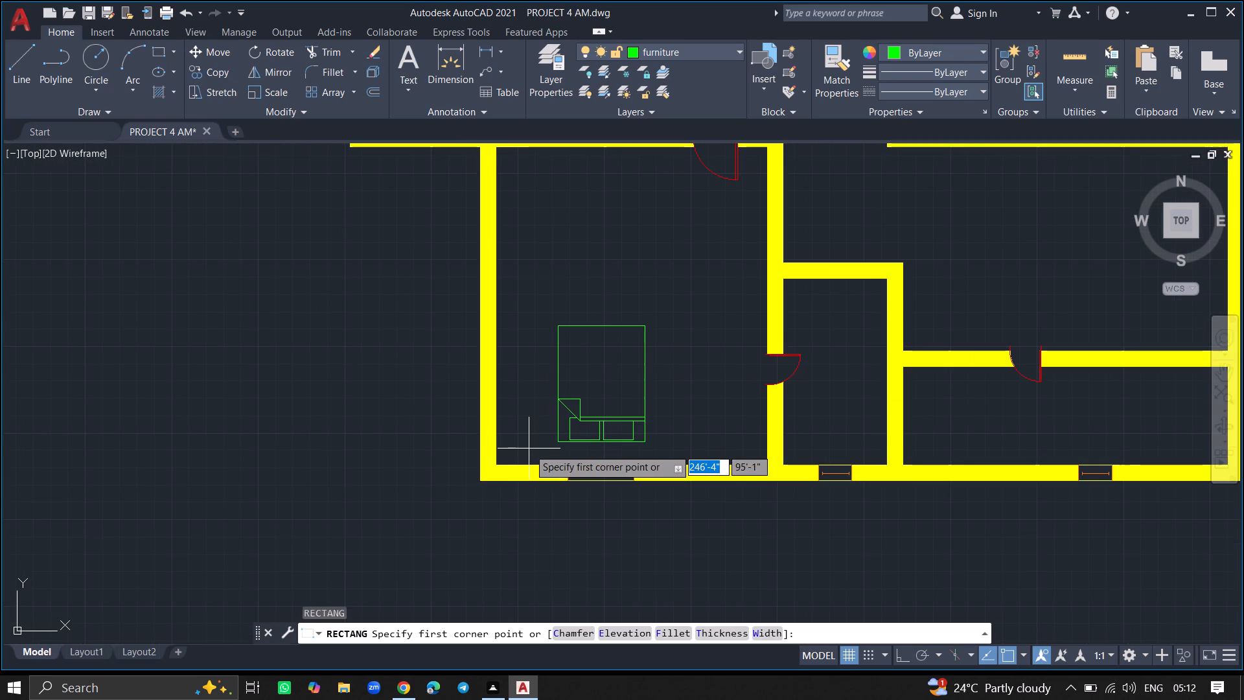
pyautogui.click(506, 446)
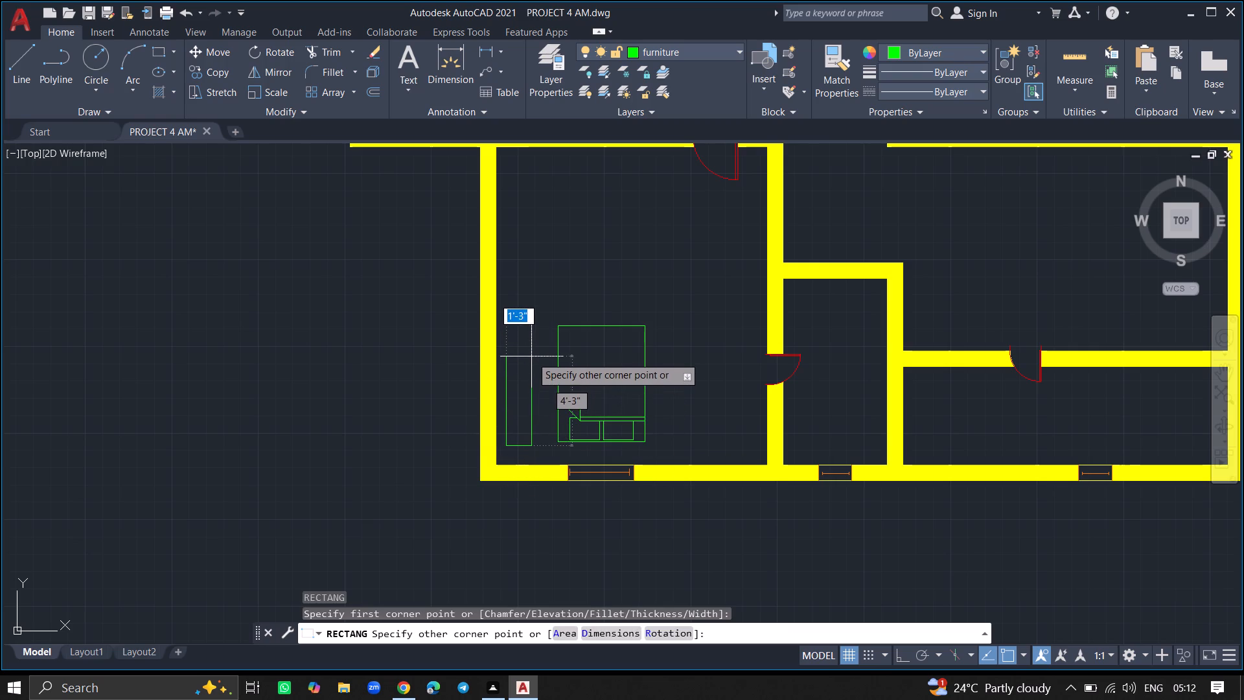
pyautogui.click(535, 298)
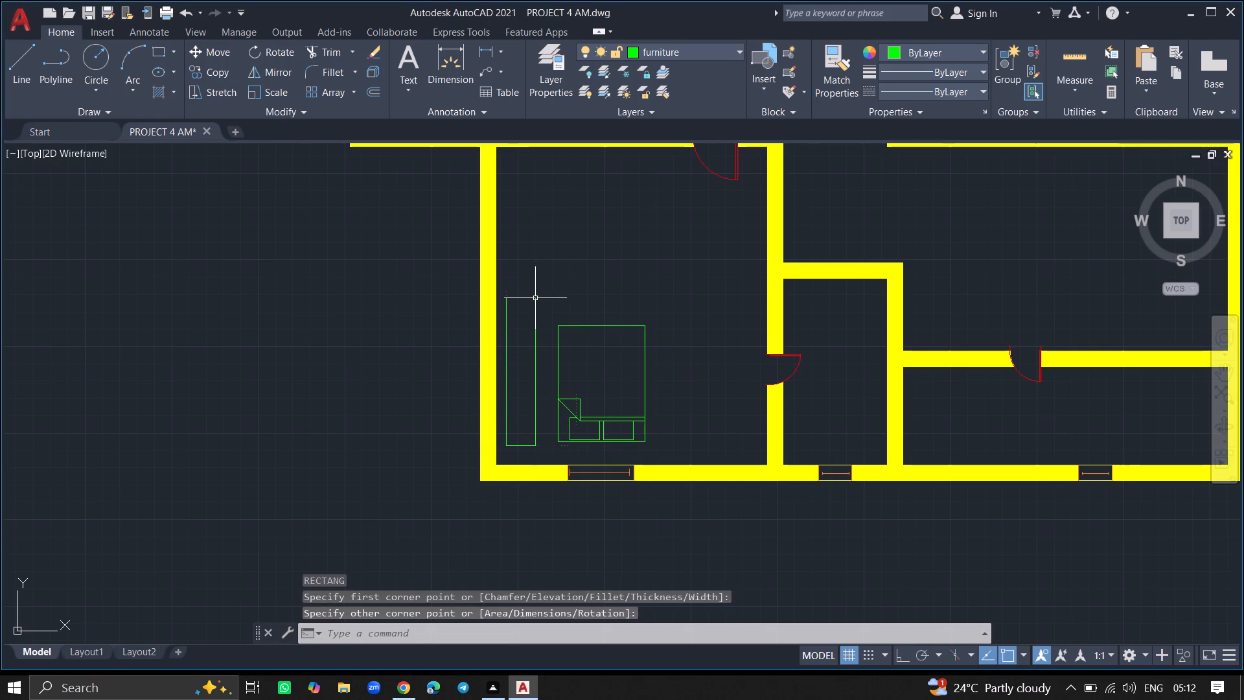
# Draw a lengthwise centre line in the bottom-left bedroom's wardrobe, joining the midpoints of its two short edges.
pyautogui.keyDown('ctrl'); pyautogui.scroll(2, 520, 429); pyautogui.keyUp('ctrl')
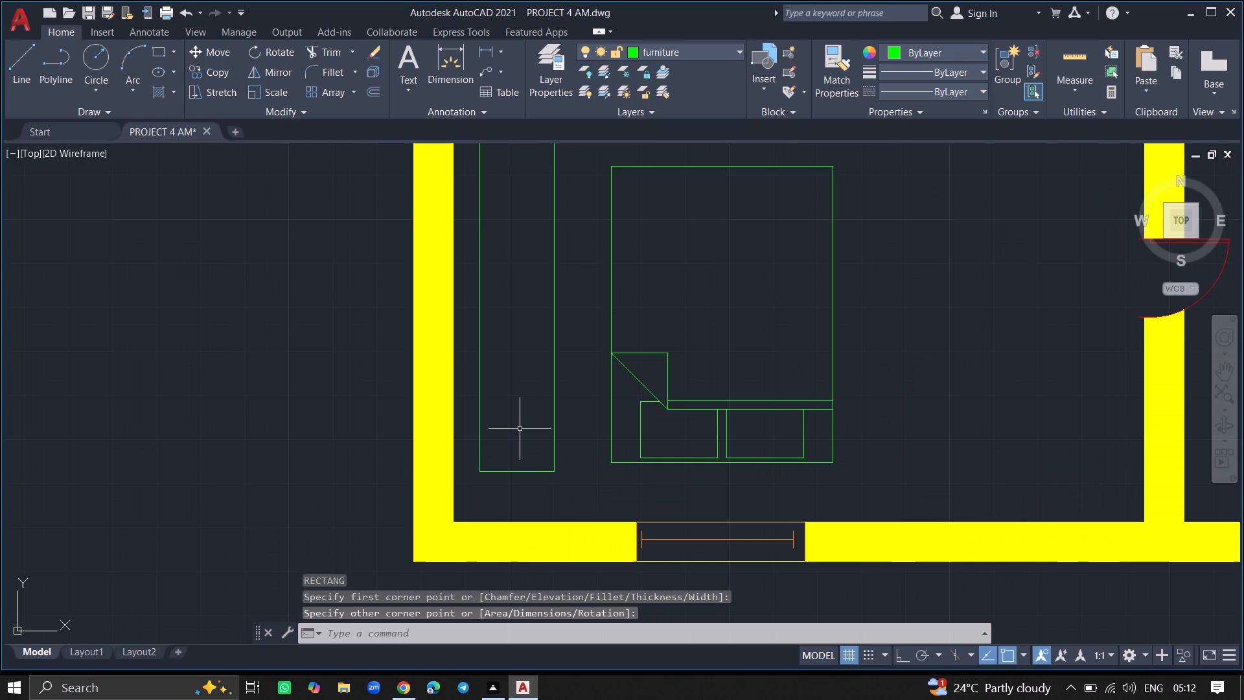
pyautogui.press('l')
pyautogui.press('Return')
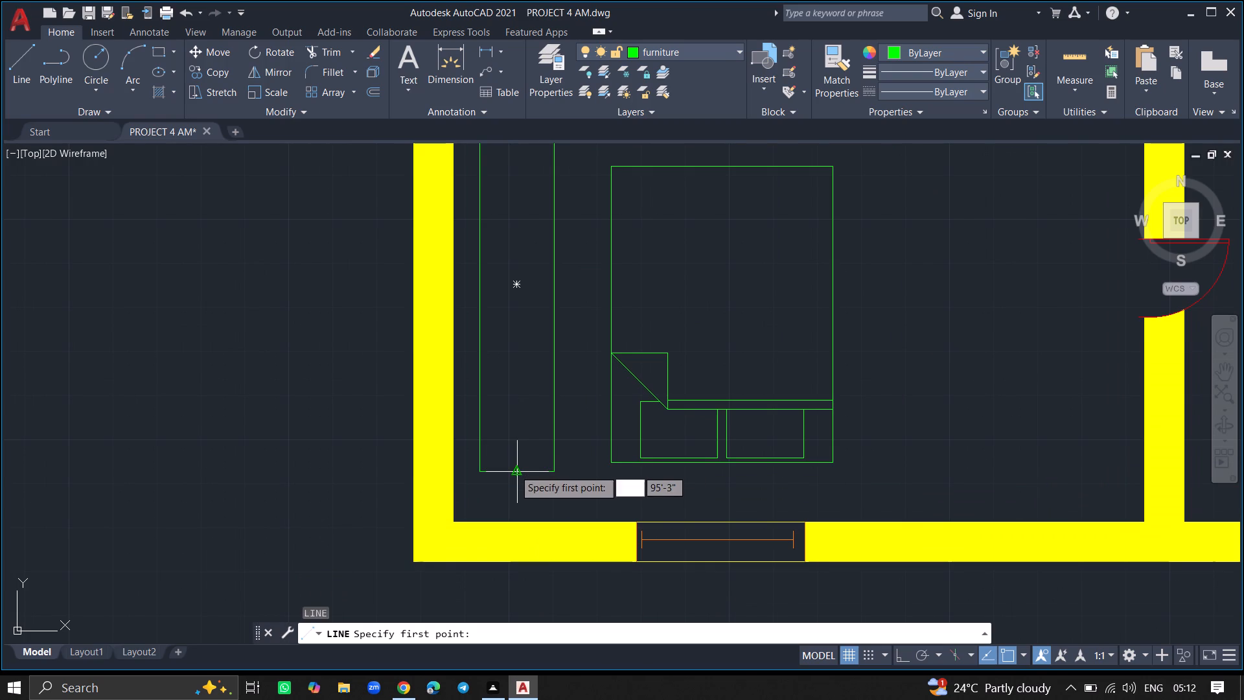
pyautogui.click(514, 469)
pyautogui.keyDown('ctrl'); pyautogui.scroll(-3, 522, 292); pyautogui.keyUp('ctrl')
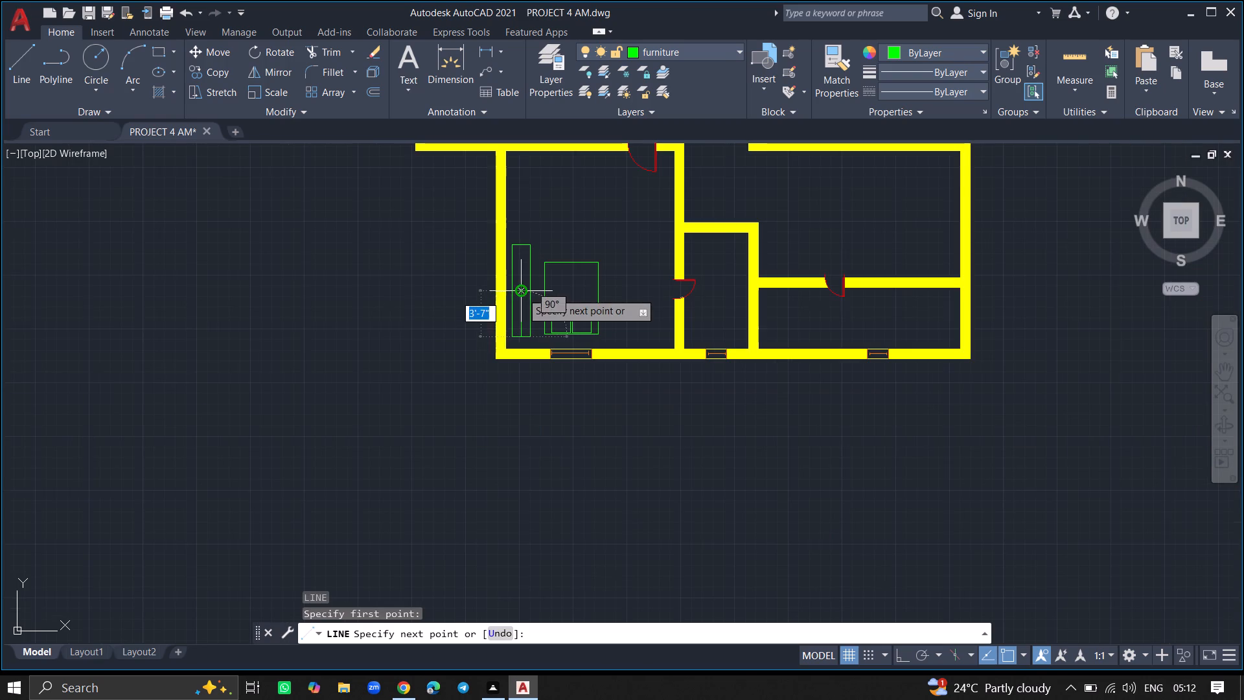
pyautogui.click(522, 245)
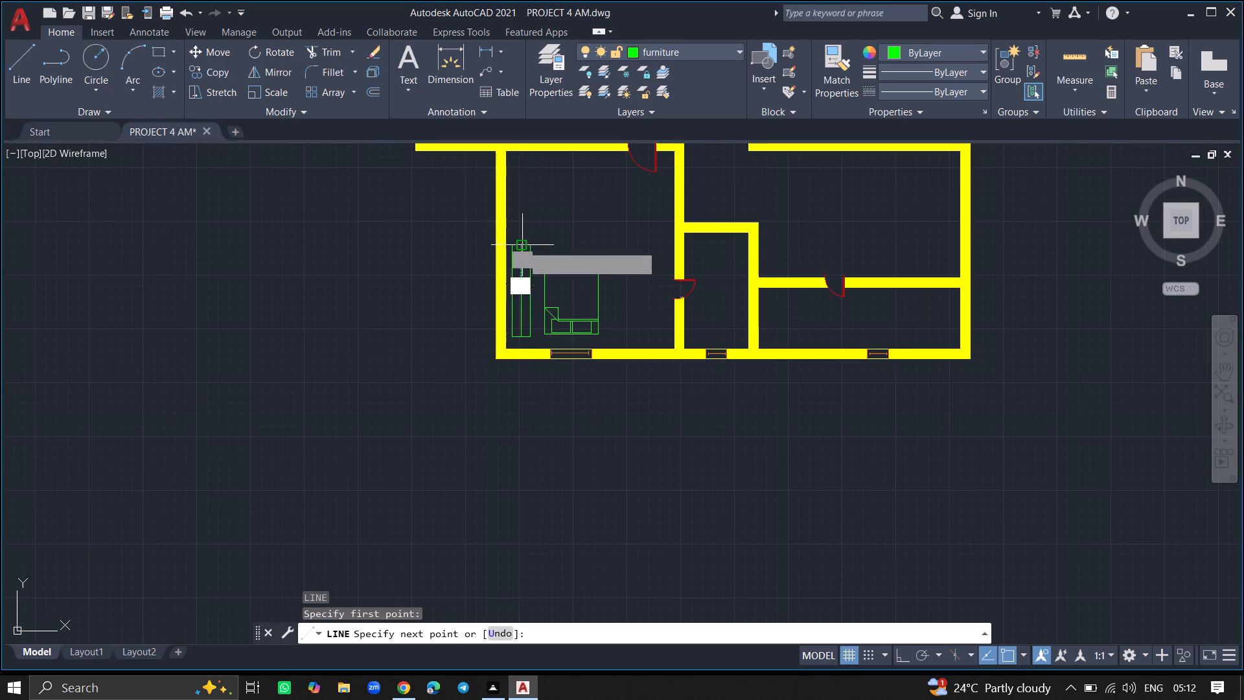
pyautogui.press('Return')
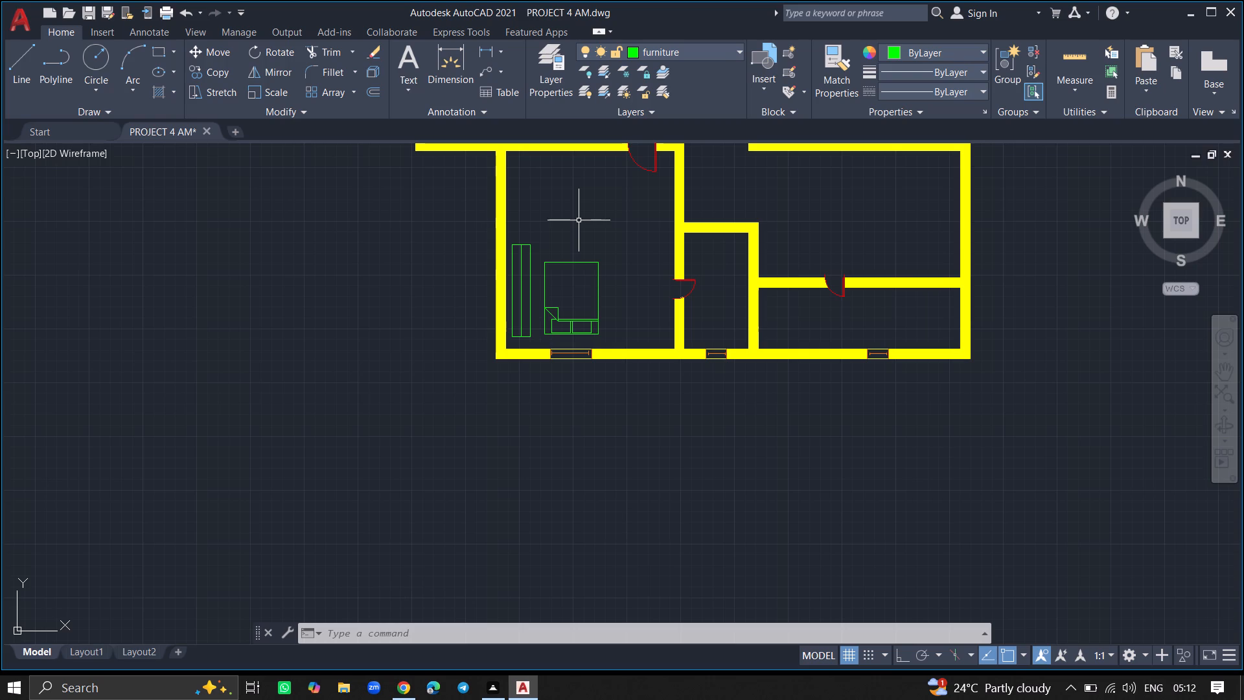
# Draw a lengthwise centre line in the top-right bedroom's wardrobe, from the midpoint of its right edge to its left edge.
pyautogui.keyDown('ctrl'); pyautogui.scroll(-3, 579, 220); pyautogui.keyUp('ctrl')
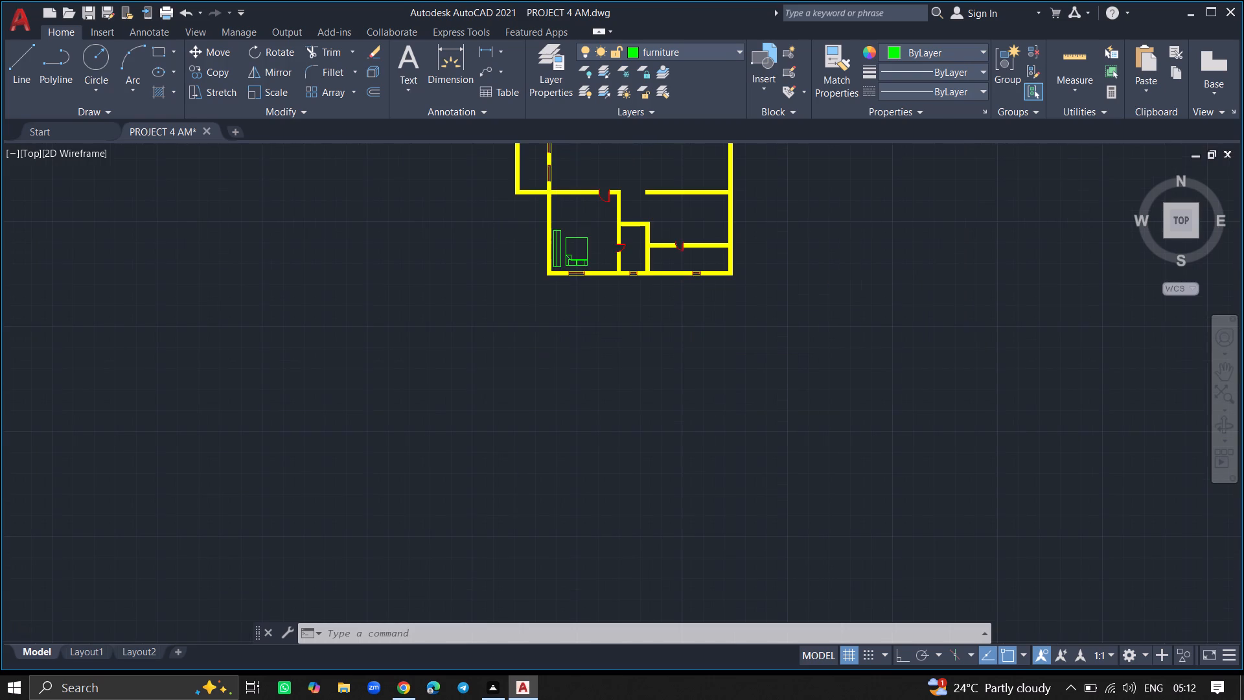
pyautogui.keyDown('ctrl'); pyautogui.scroll(-2, 614, 261); pyautogui.keyUp('ctrl')
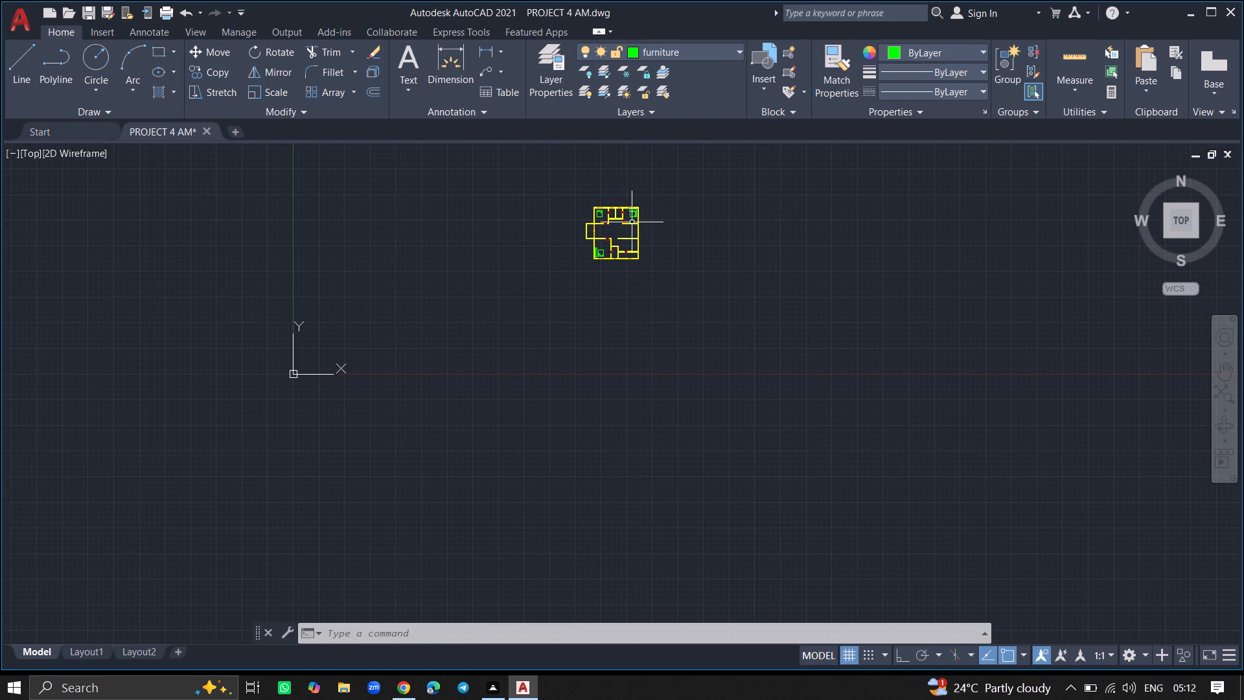
pyautogui.keyDown('ctrl'); pyautogui.scroll(3, 638, 211); pyautogui.keyUp('ctrl')
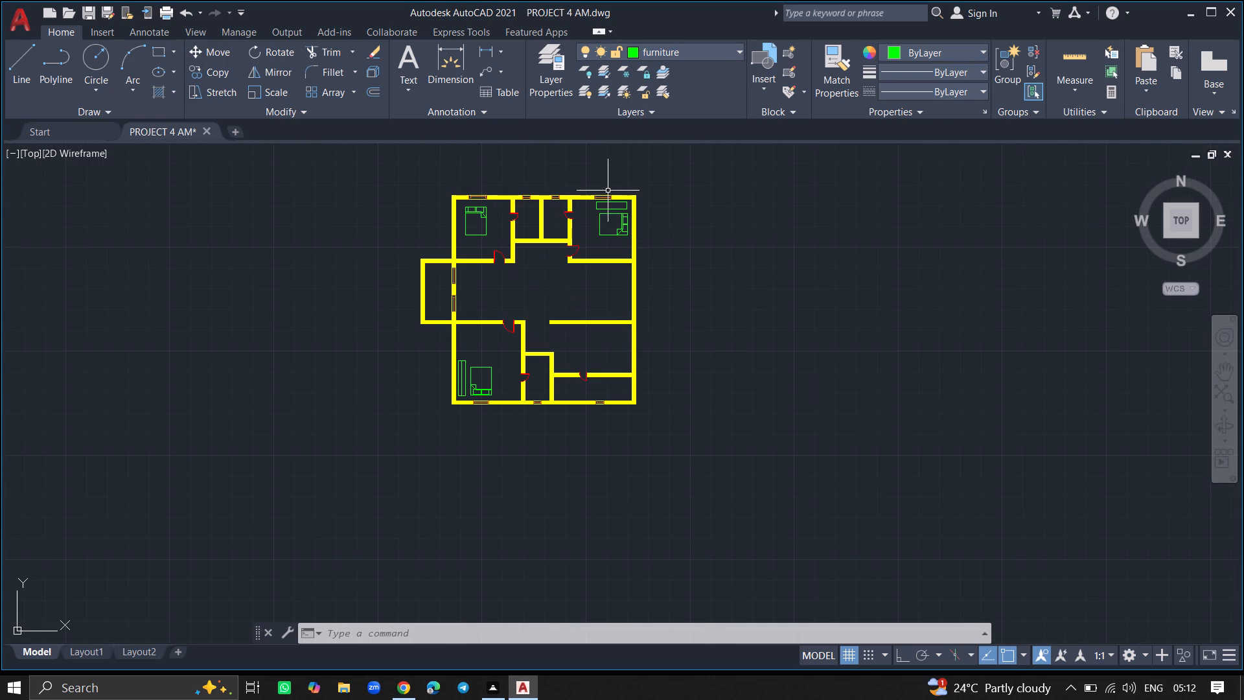
pyautogui.keyDown('ctrl'); pyautogui.scroll(4, 608, 191); pyautogui.keyUp('ctrl')
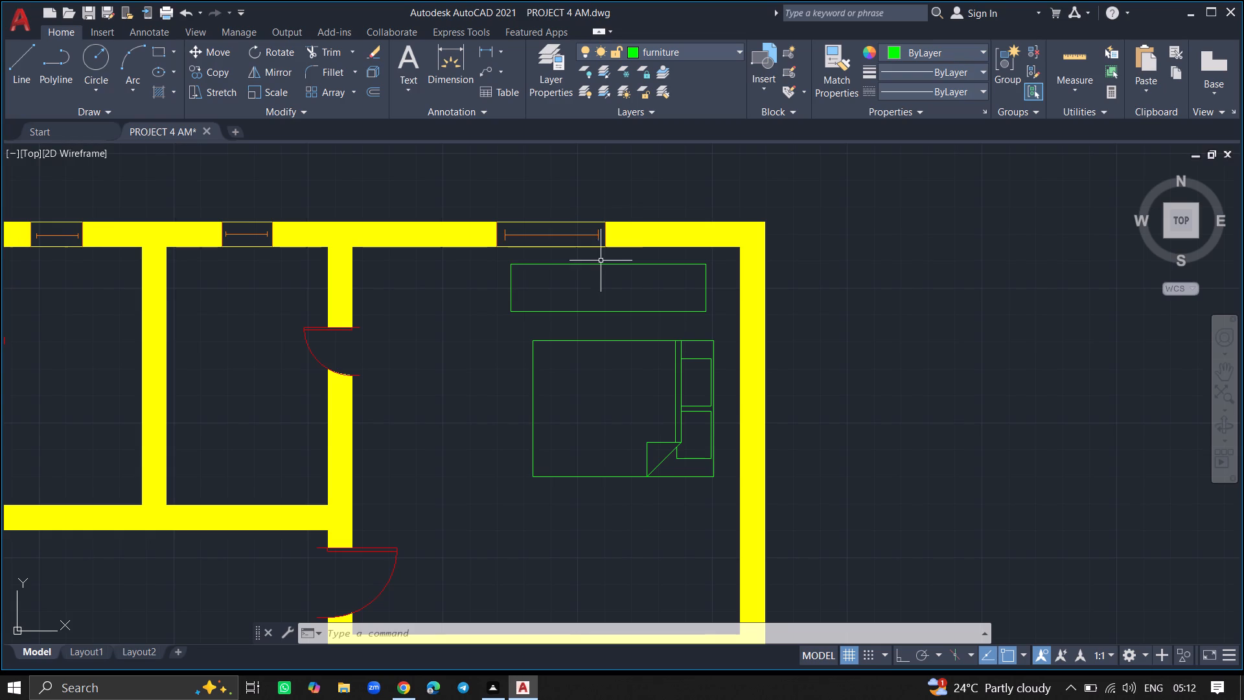
pyautogui.keyDown('ctrl'); pyautogui.scroll(1, 596, 287); pyautogui.keyUp('ctrl')
pyautogui.press('l')
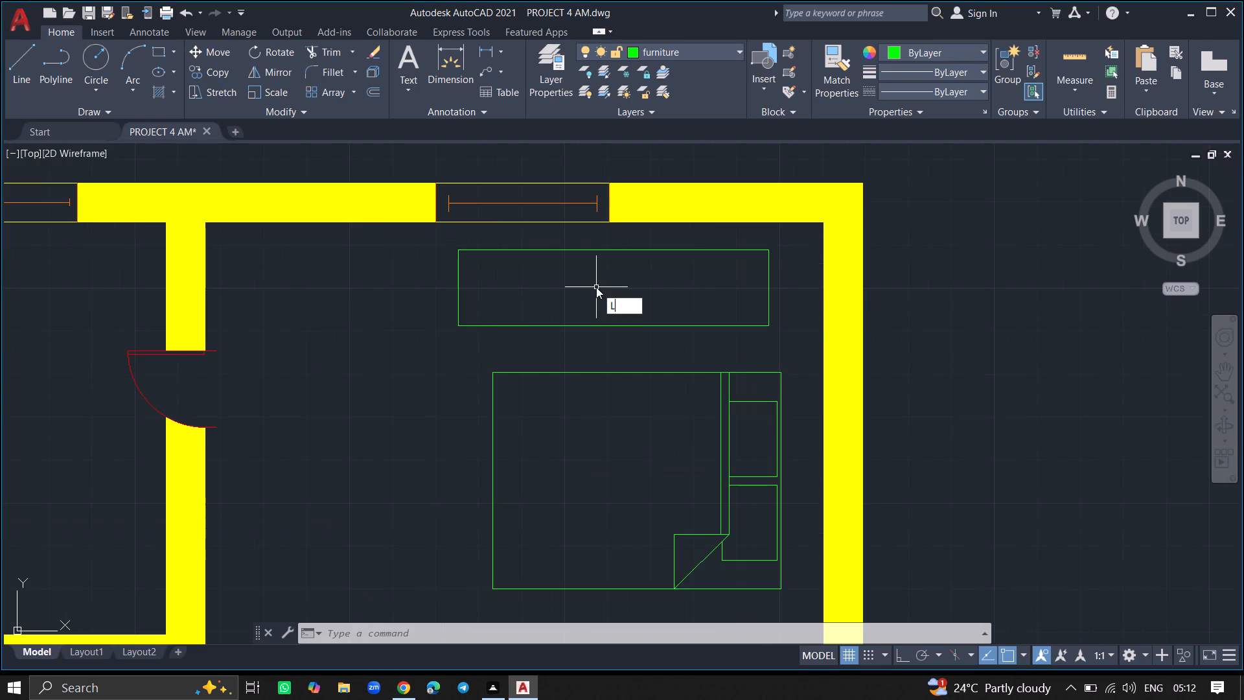
pyautogui.press('Return')
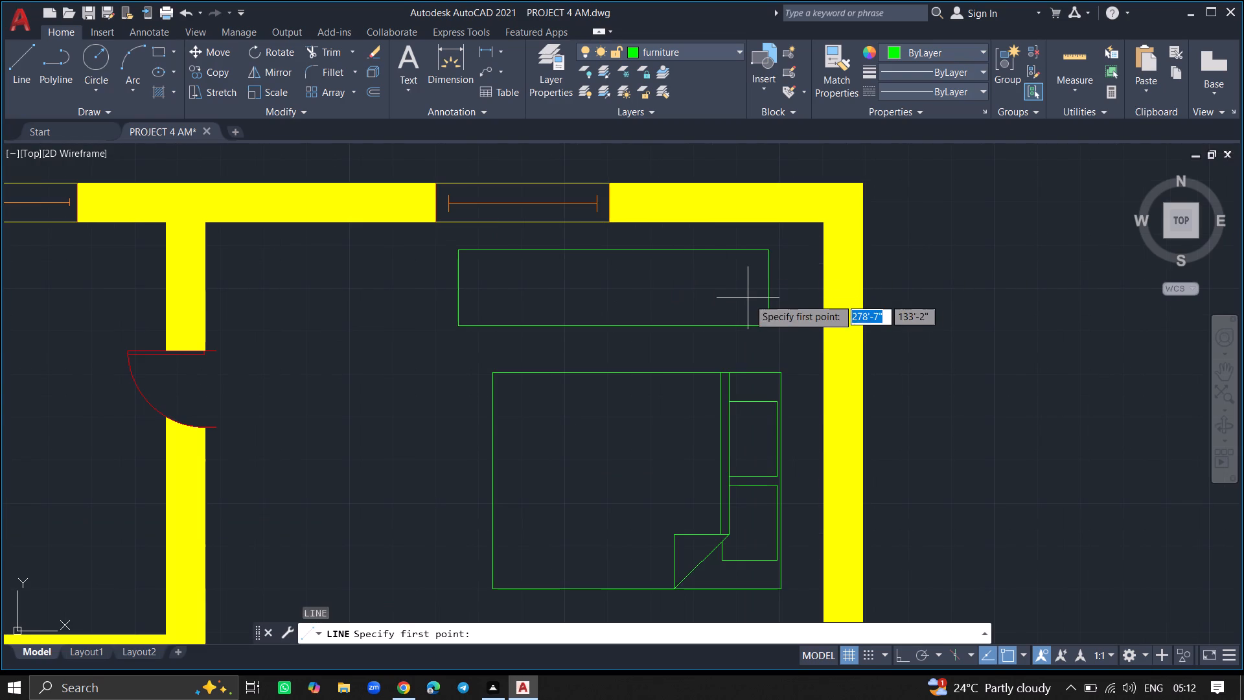
pyautogui.click(768, 290)
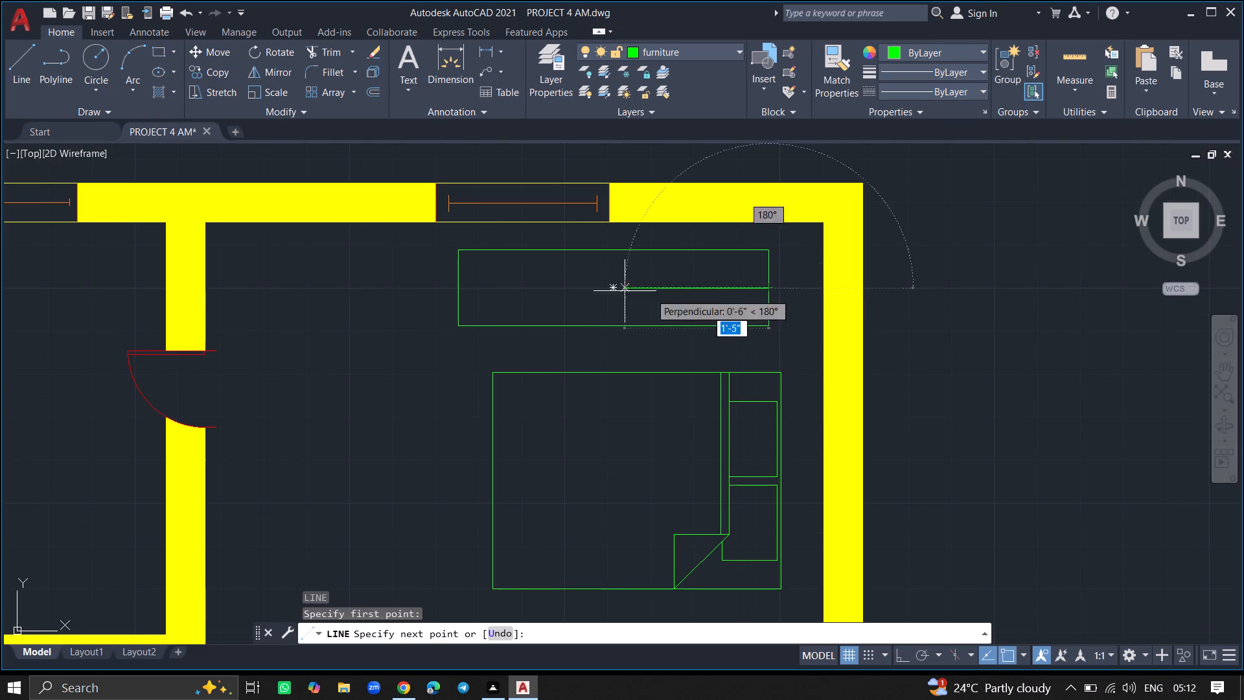
pyautogui.click(460, 286)
pyautogui.press('Return')
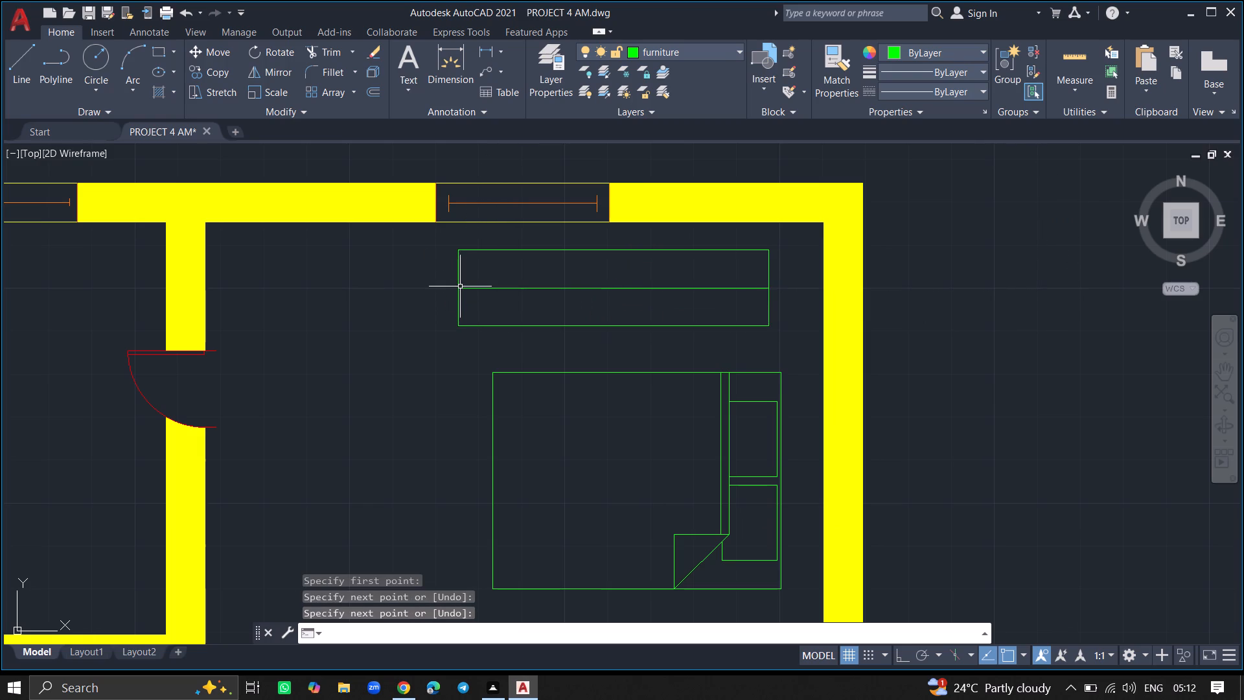
# Draw a slanted hanger line about 11" long across the centre line near the right end of the top-right bedroom's wardrobe.
pyautogui.press('l')
pyautogui.press('Return')
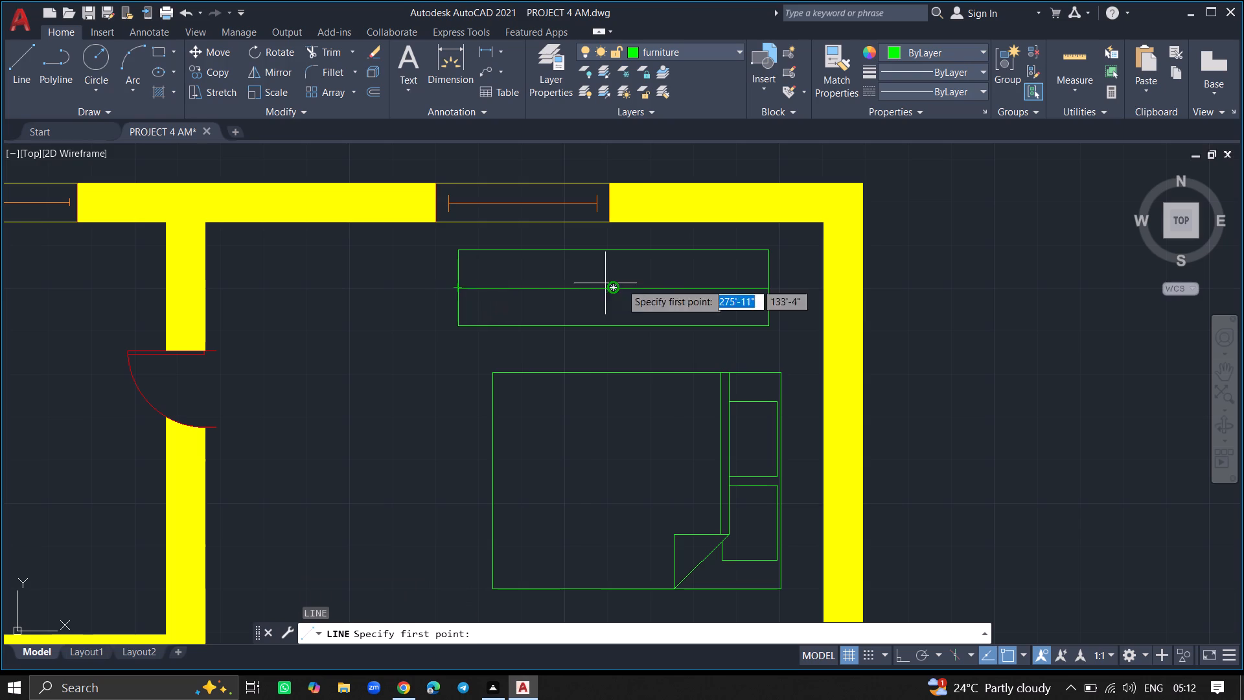
pyautogui.click(759, 268)
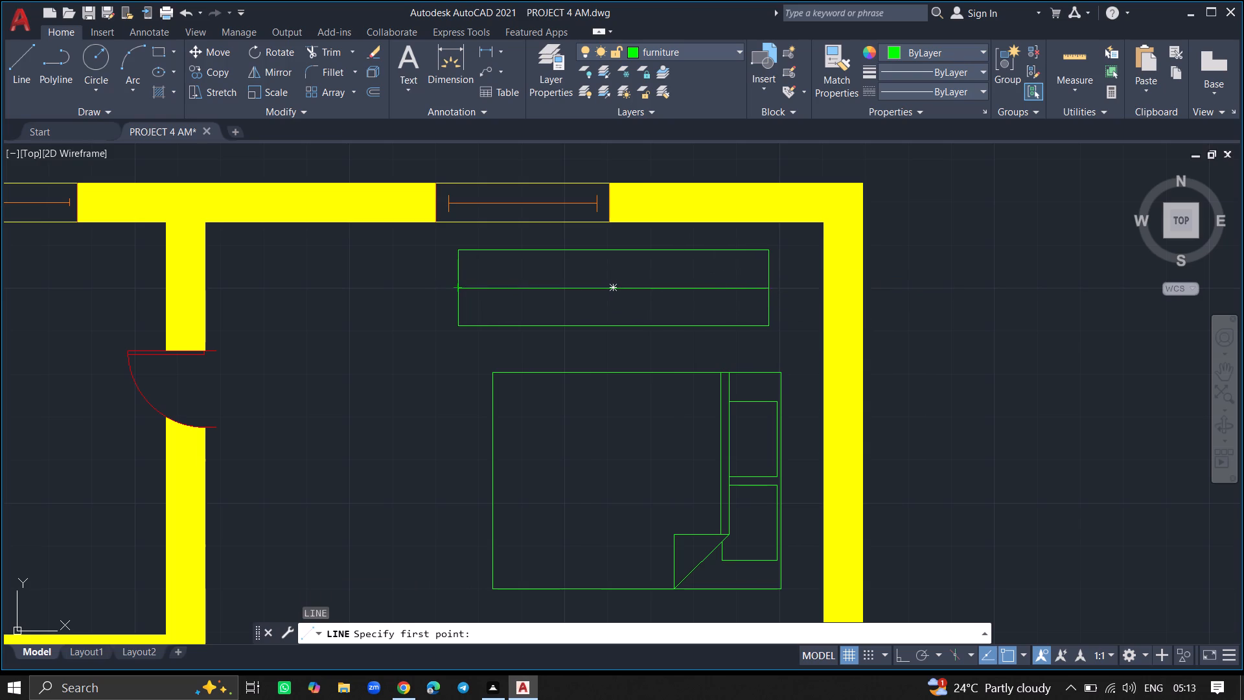
pyautogui.click(742, 310)
pyautogui.press('Return')
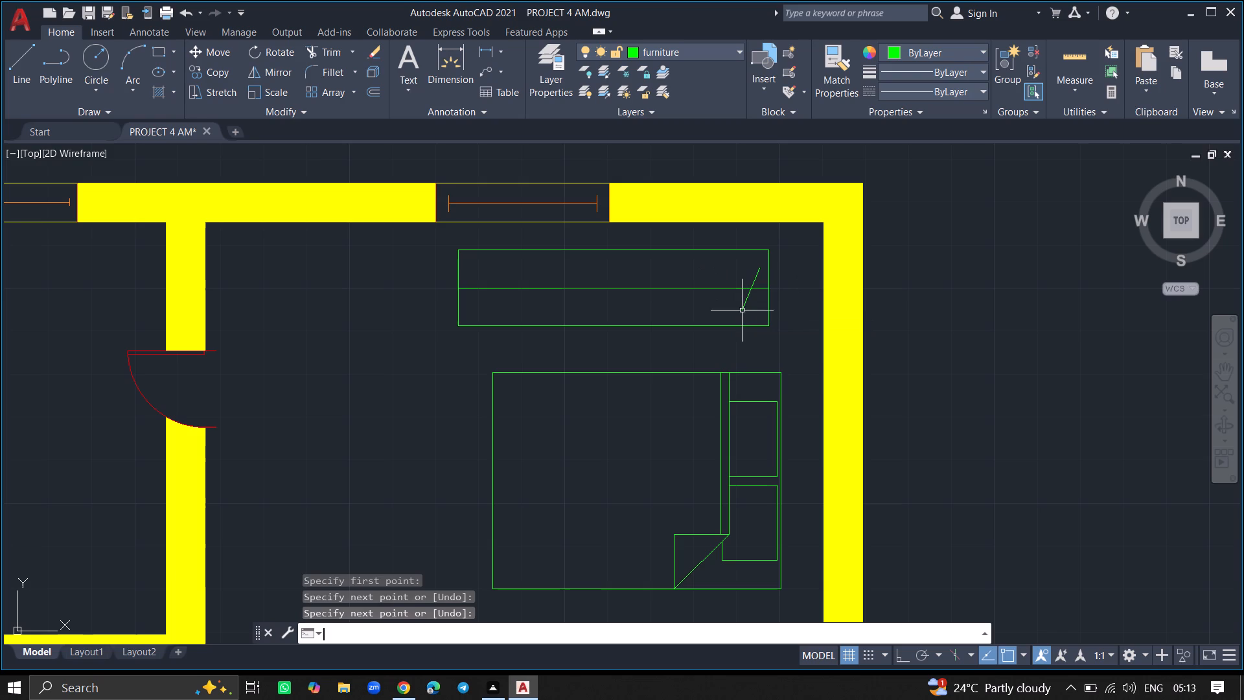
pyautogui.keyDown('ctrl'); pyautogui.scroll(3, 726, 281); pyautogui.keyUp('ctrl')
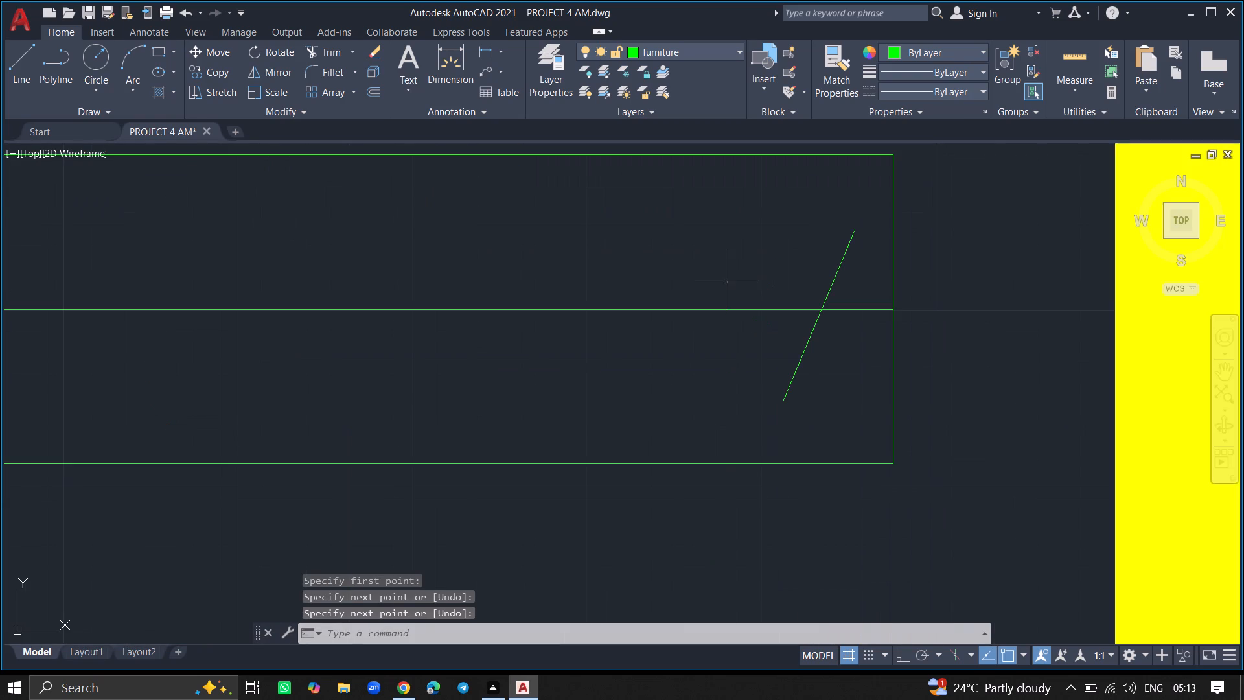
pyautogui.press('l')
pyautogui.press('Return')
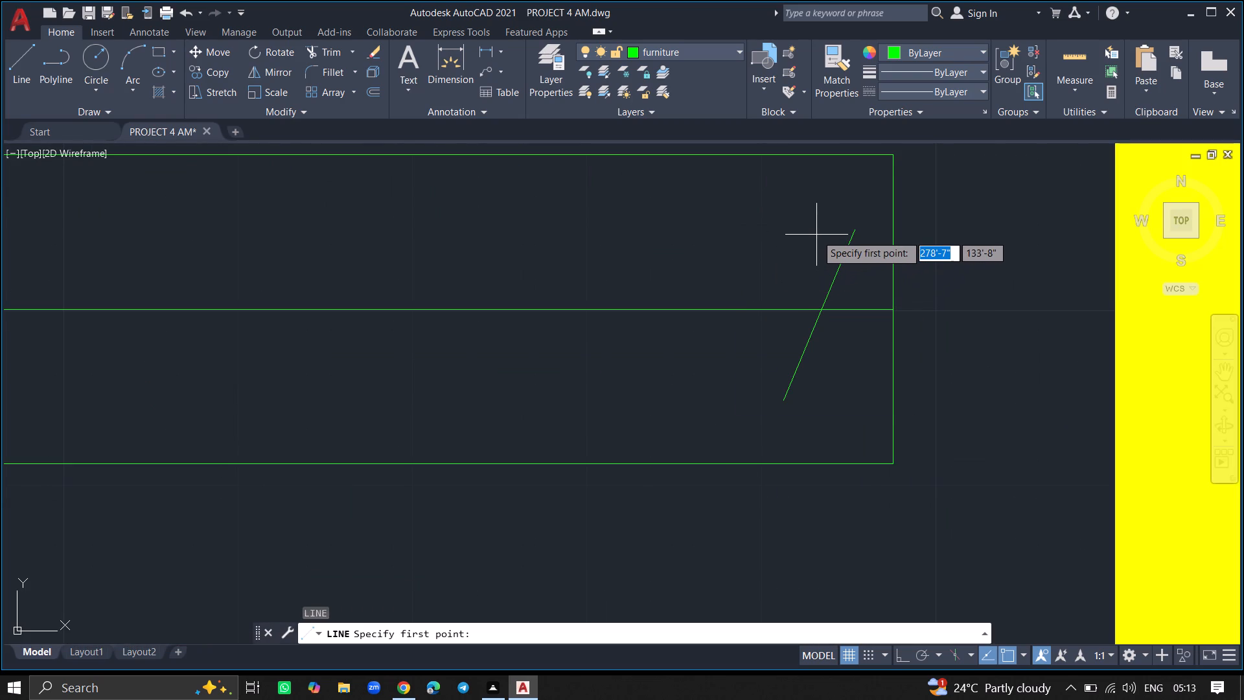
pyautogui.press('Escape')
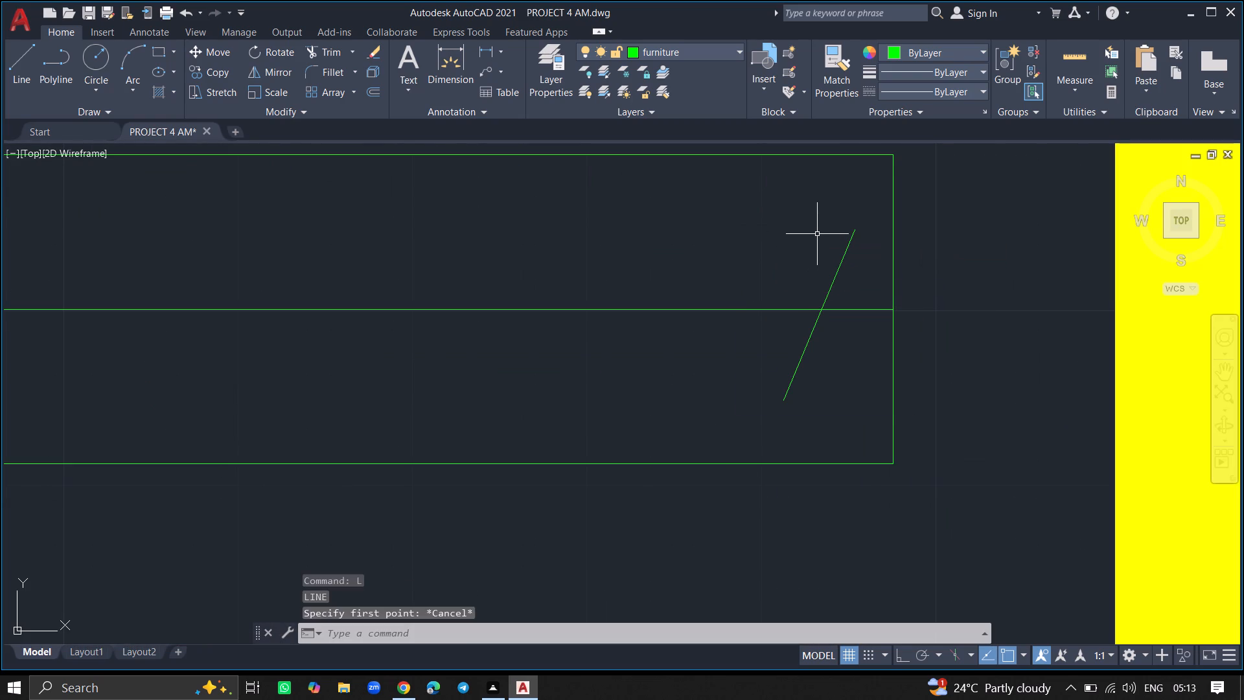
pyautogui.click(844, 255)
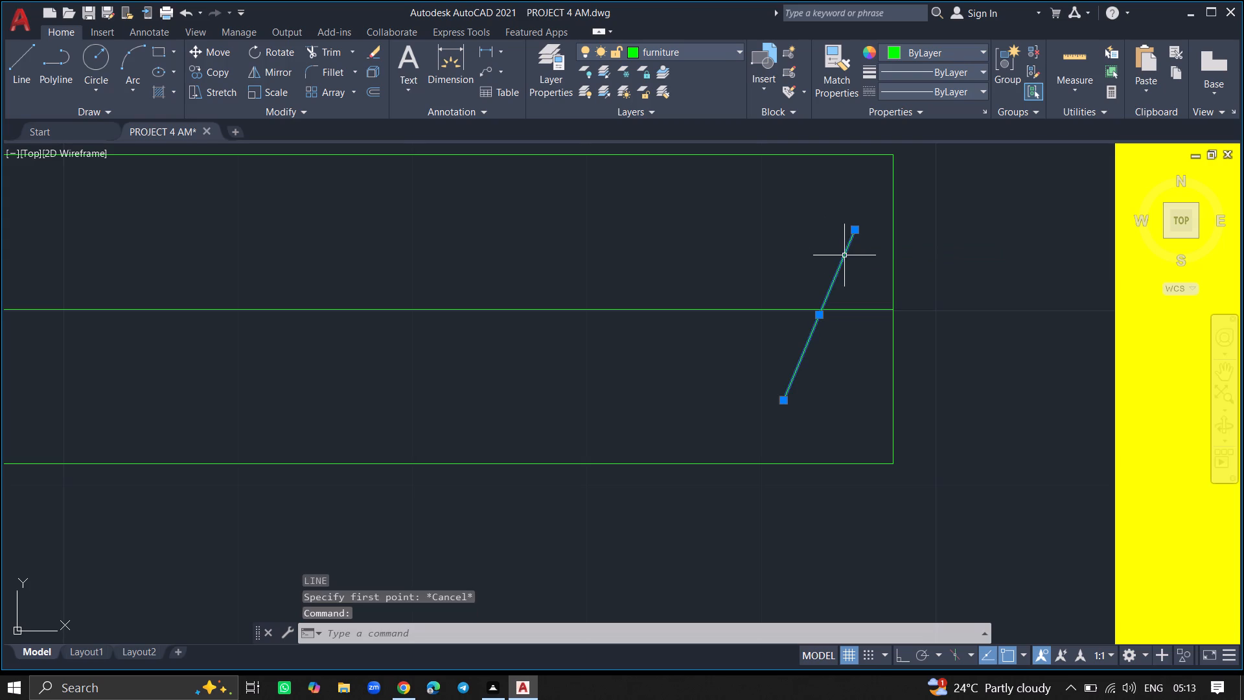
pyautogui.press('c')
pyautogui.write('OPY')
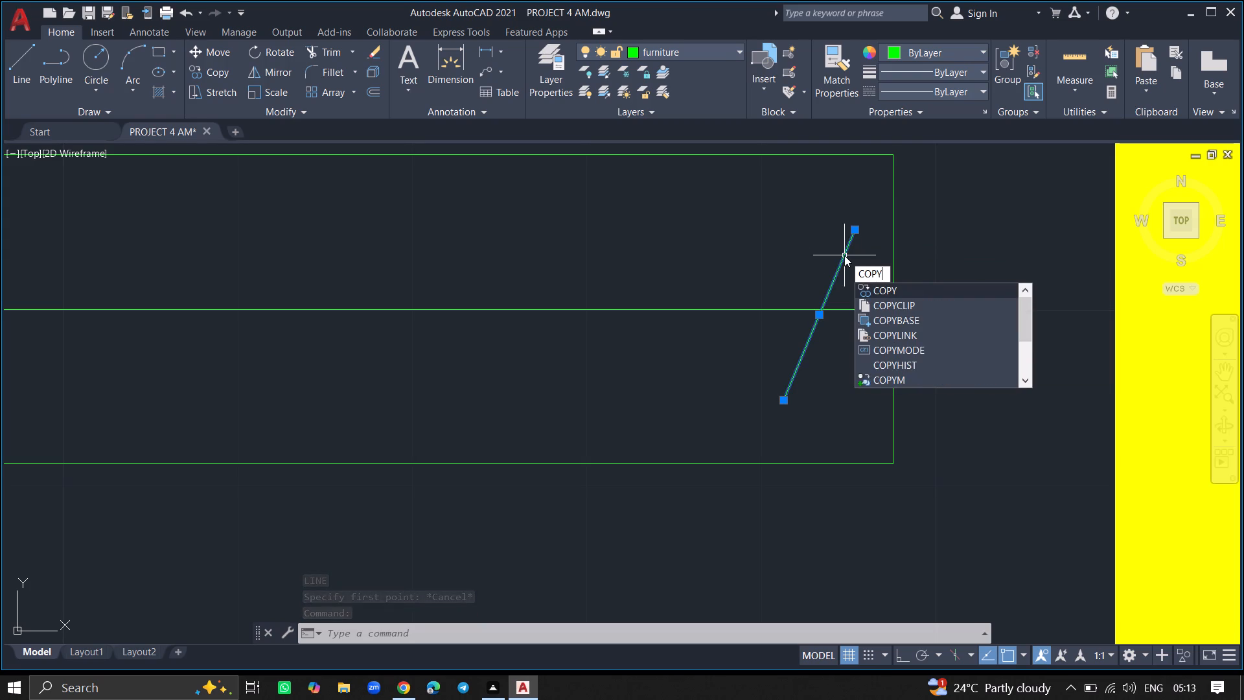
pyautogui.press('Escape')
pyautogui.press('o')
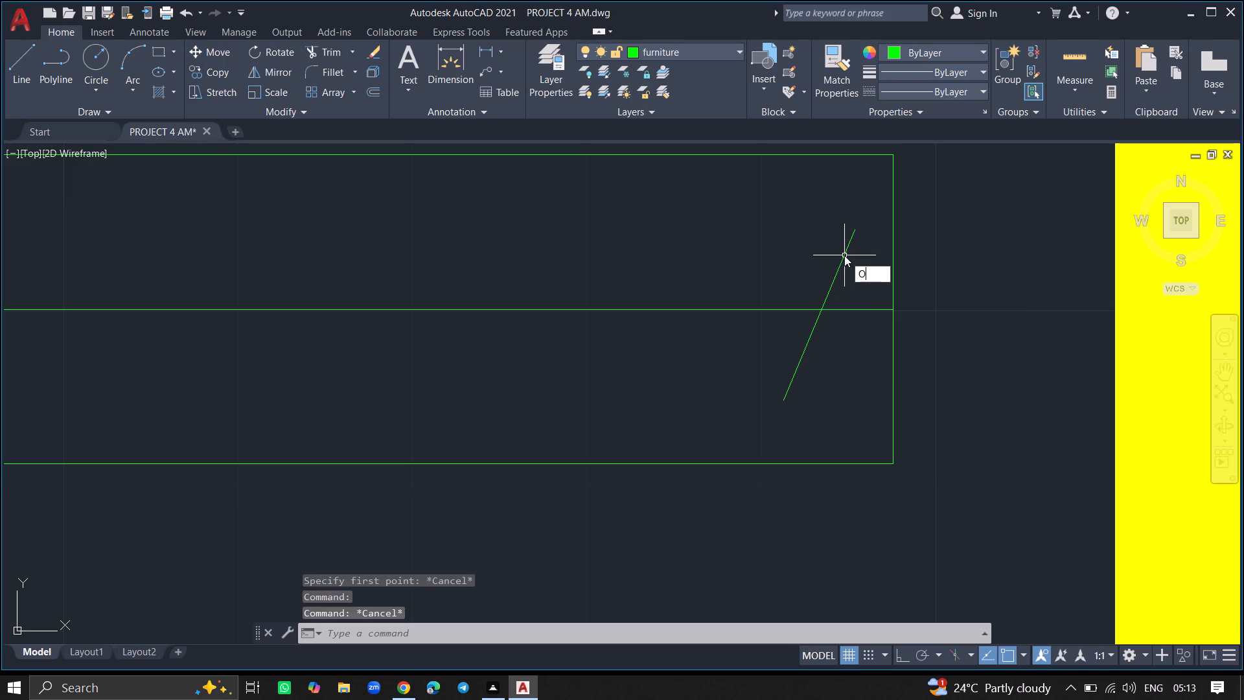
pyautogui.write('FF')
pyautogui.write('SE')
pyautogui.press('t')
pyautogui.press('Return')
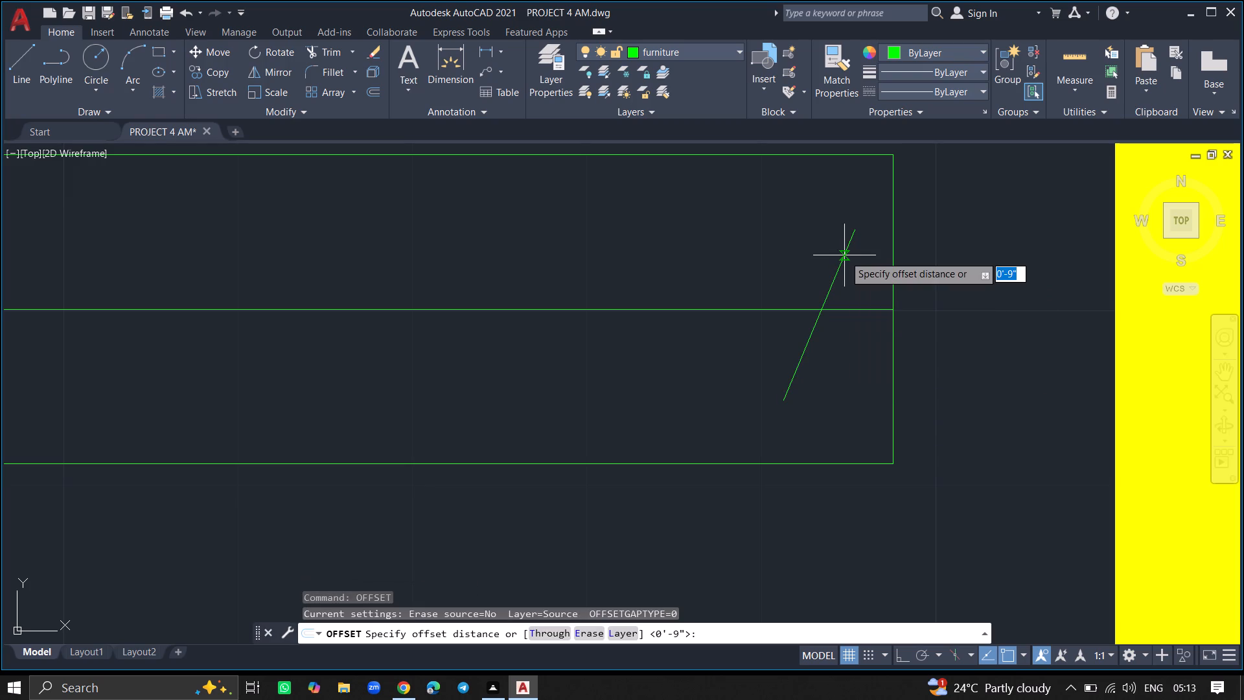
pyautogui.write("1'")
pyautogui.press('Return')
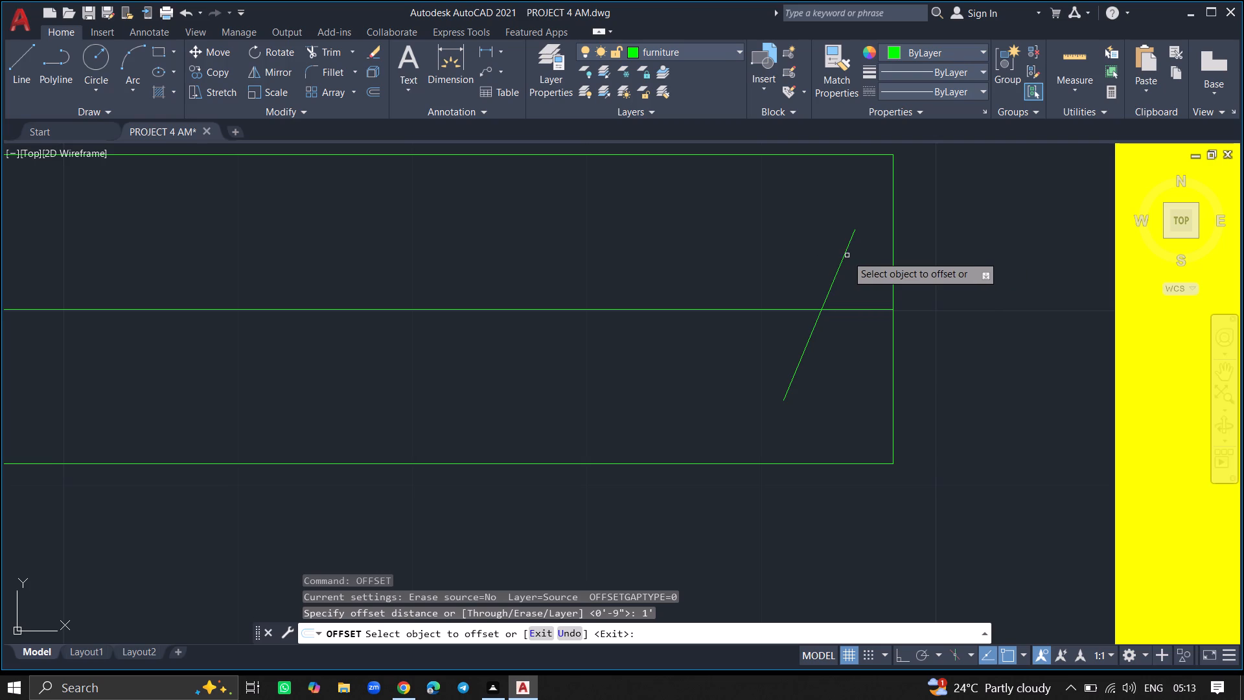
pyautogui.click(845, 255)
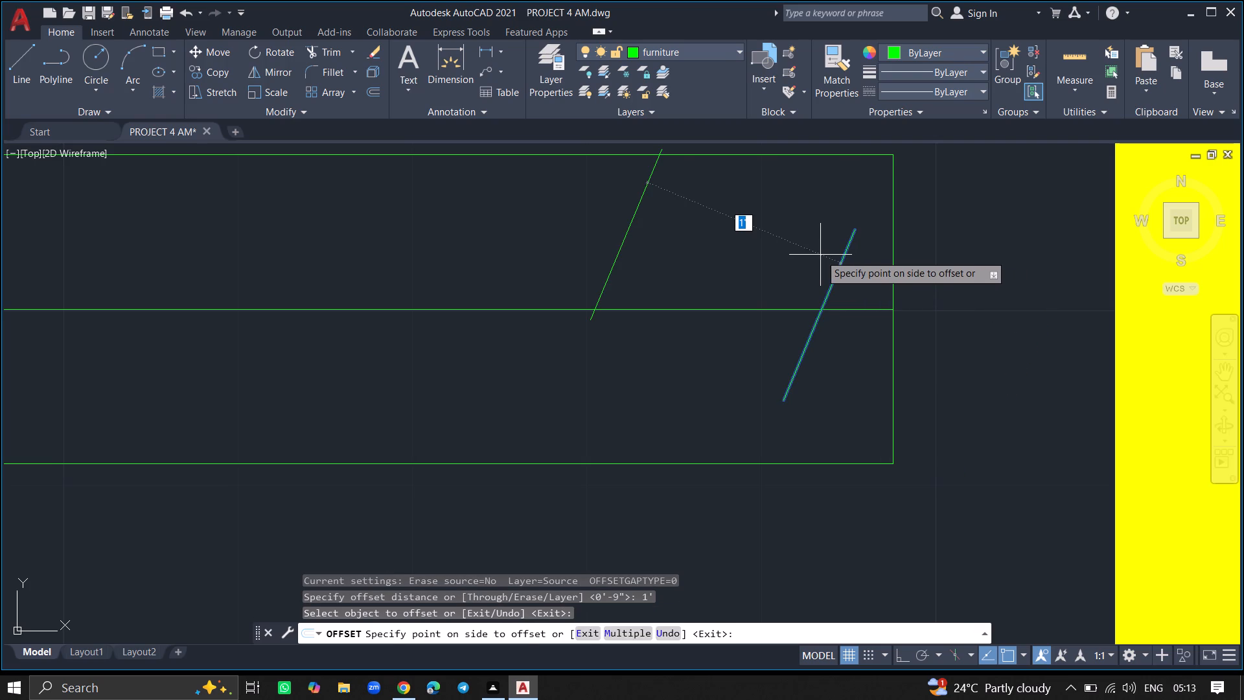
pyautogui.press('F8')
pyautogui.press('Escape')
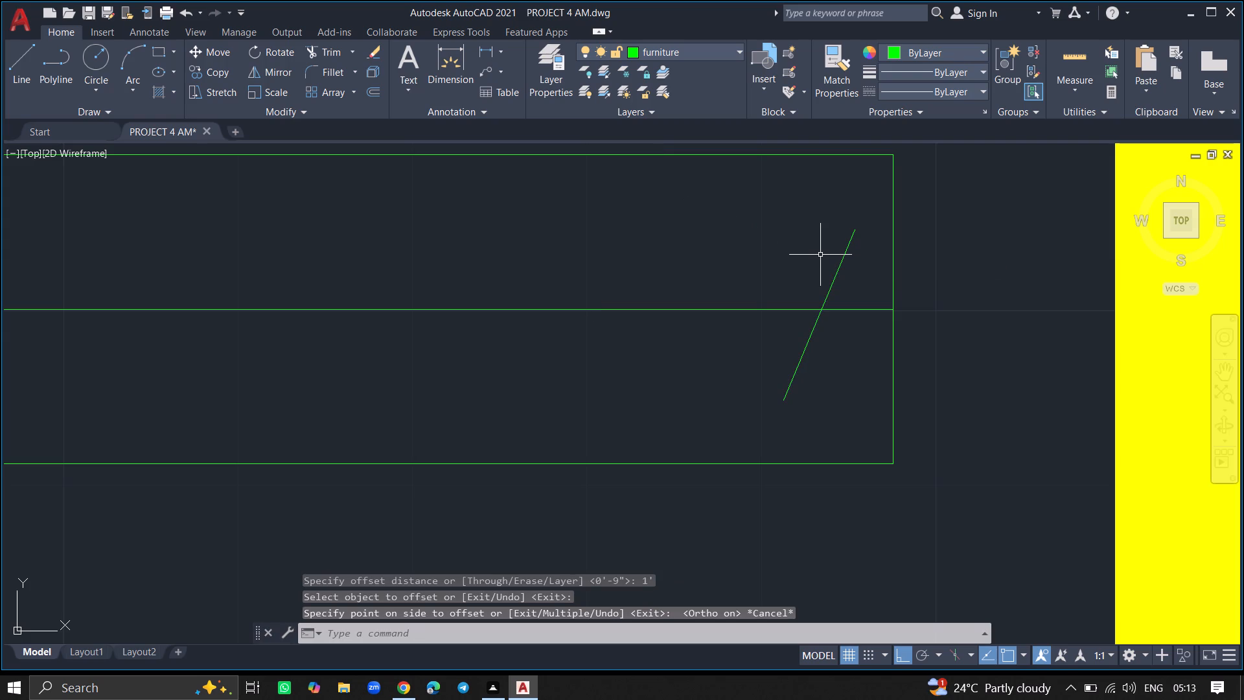
# Copy the hanger line as a fitted array of 20 items, spanning about 5'-6" horizontally to the left end of the top-right bedroom's wardrobe.
pyautogui.write('COPY')
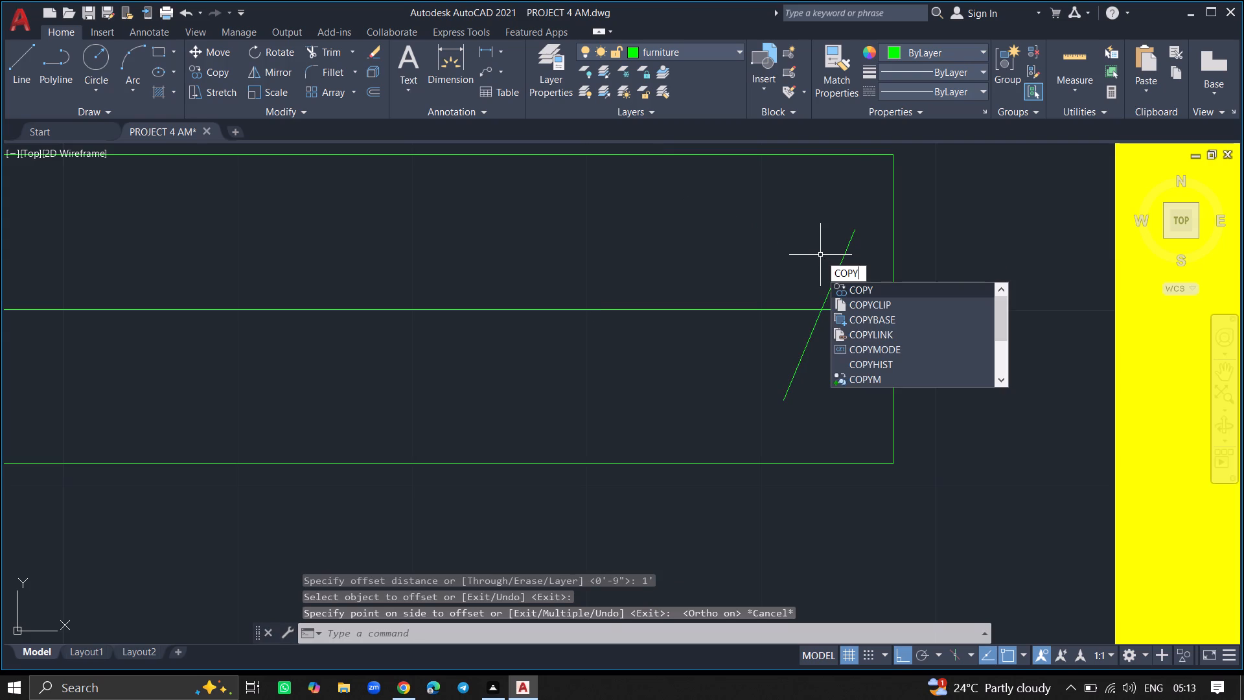
pyautogui.press('Return')
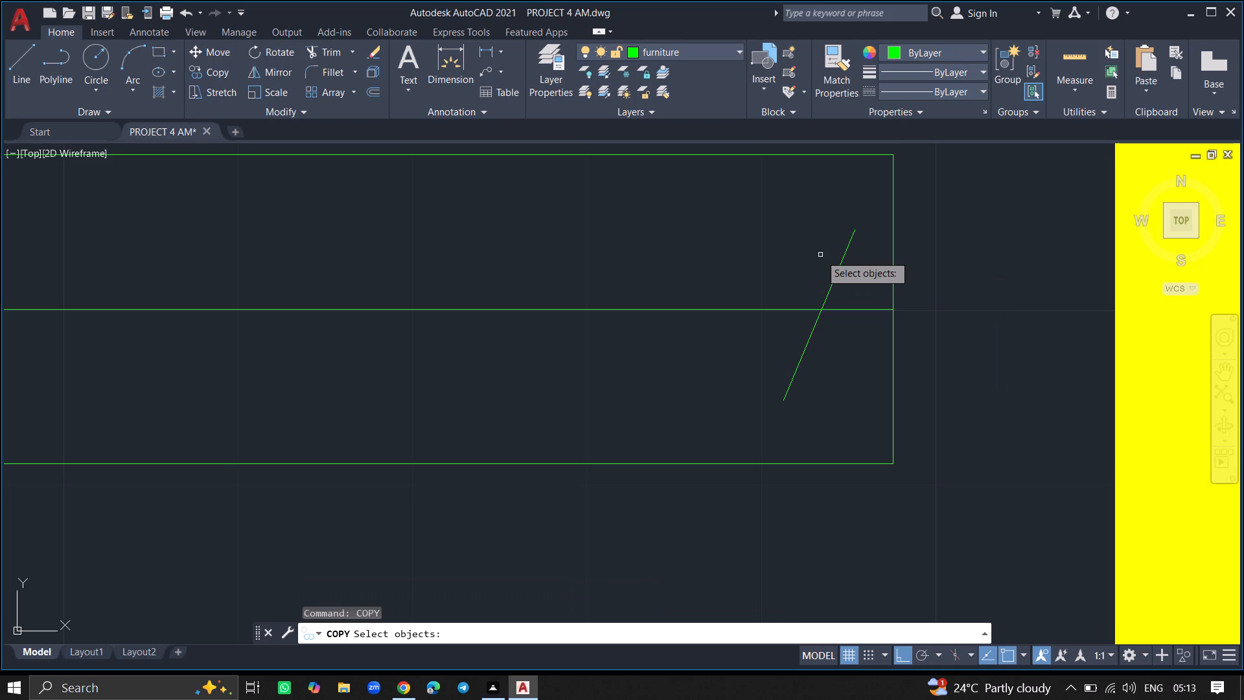
pyautogui.click(837, 266)
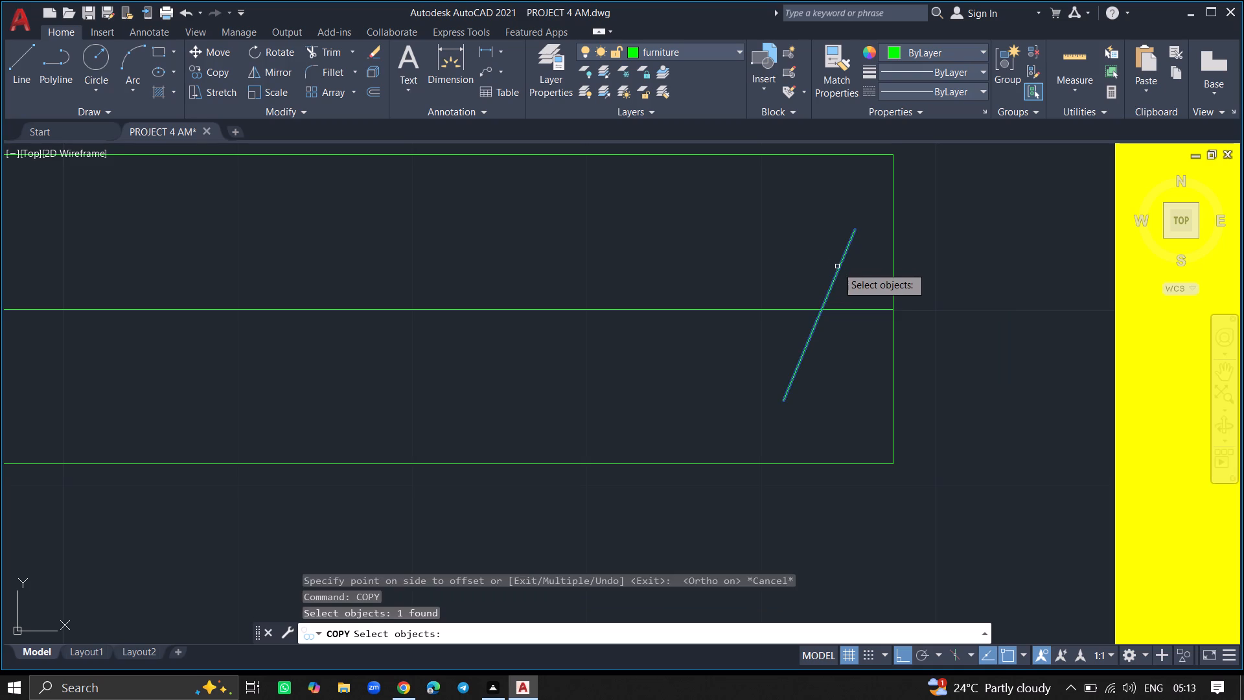
pyautogui.press('Return')
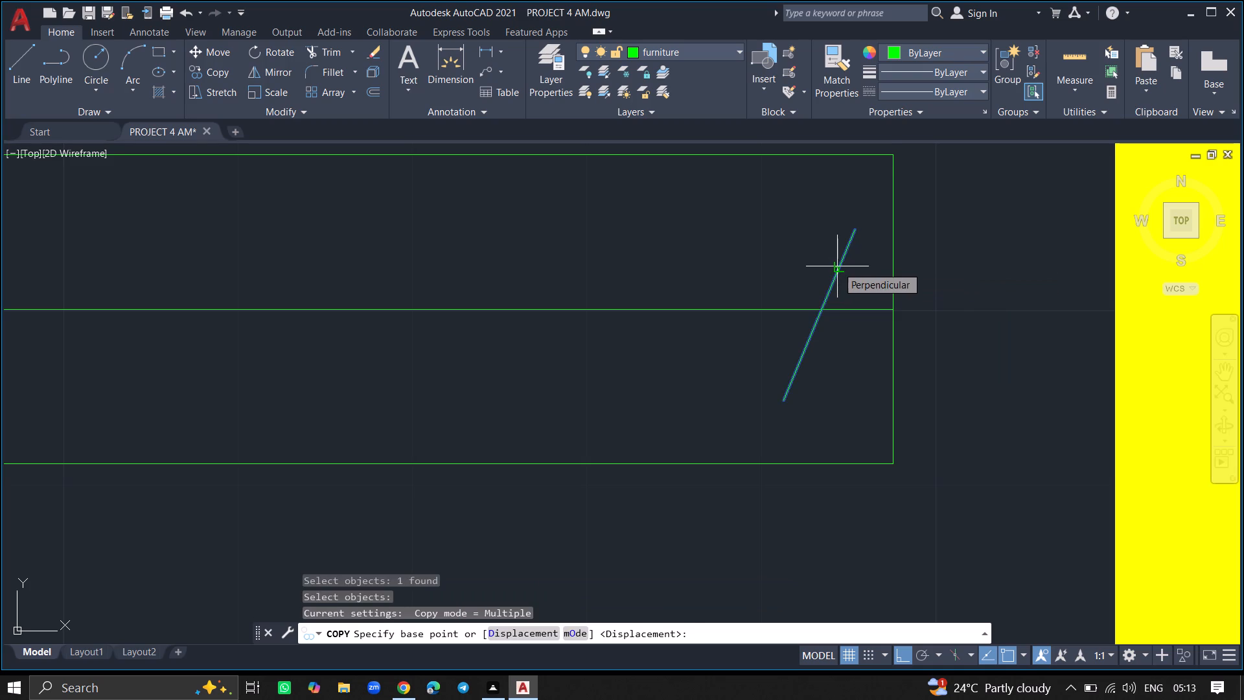
pyautogui.click(837, 266)
pyautogui.click(837, 266)
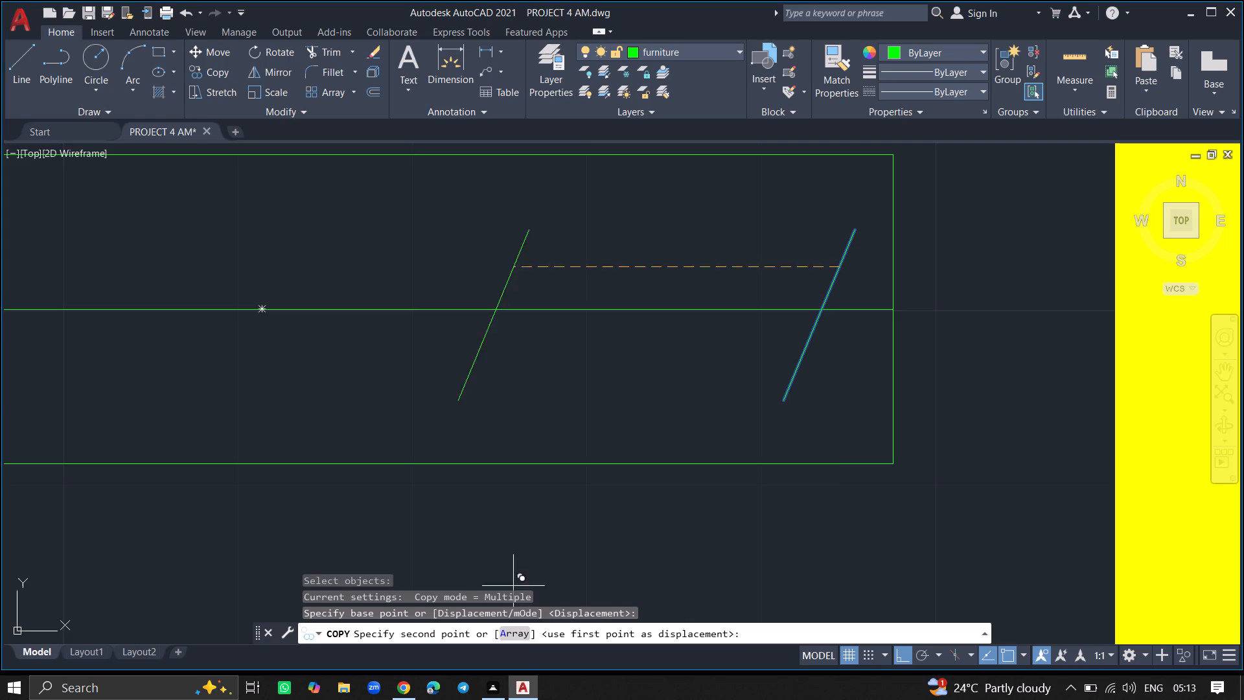
pyautogui.click(505, 629)
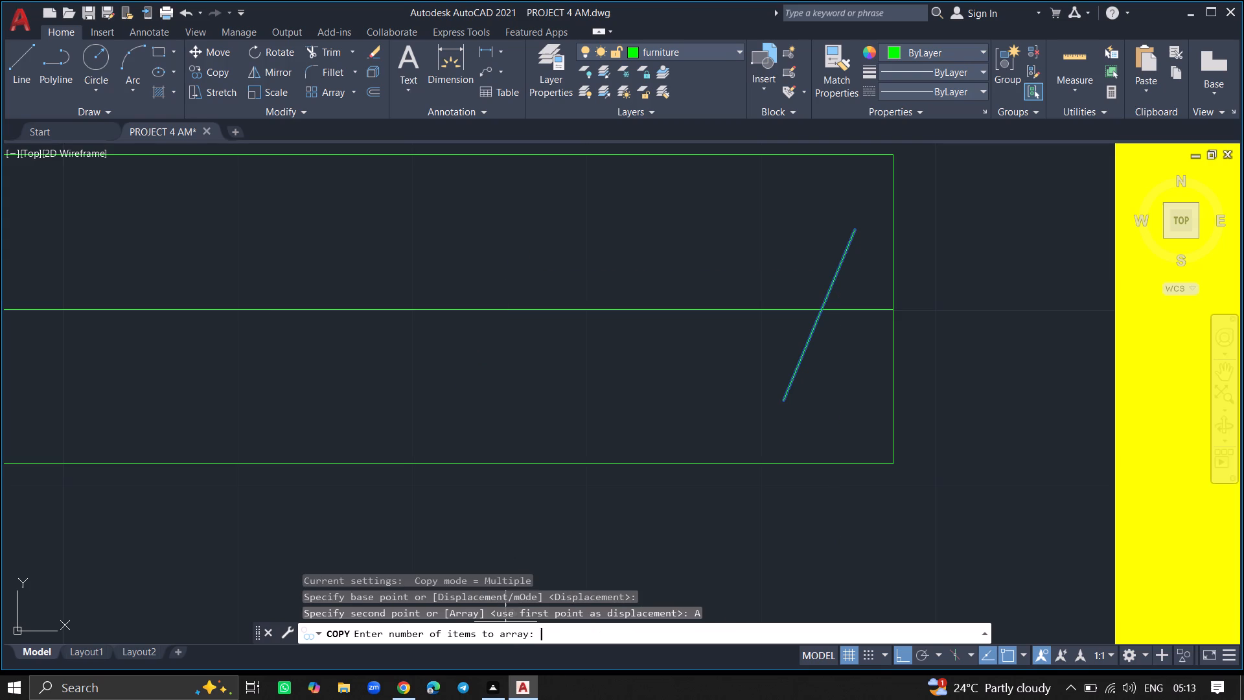
pyautogui.press('2')
pyautogui.press('0')
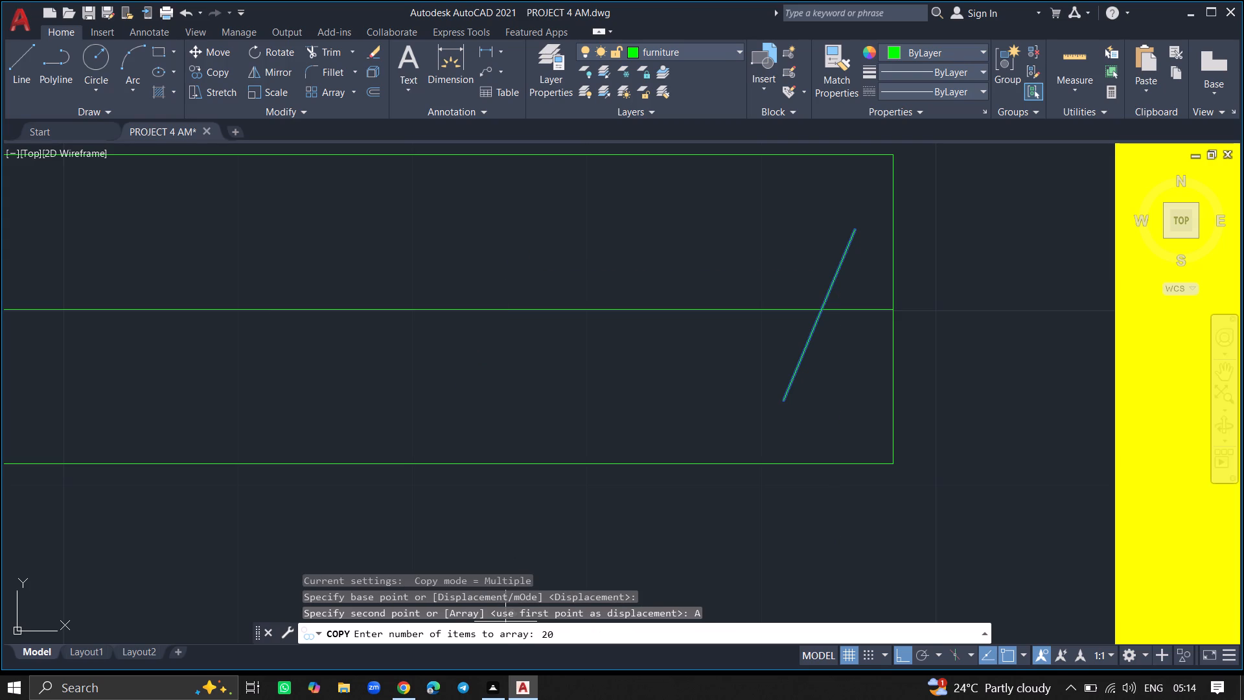
pyautogui.press('Return')
pyautogui.click(505, 629)
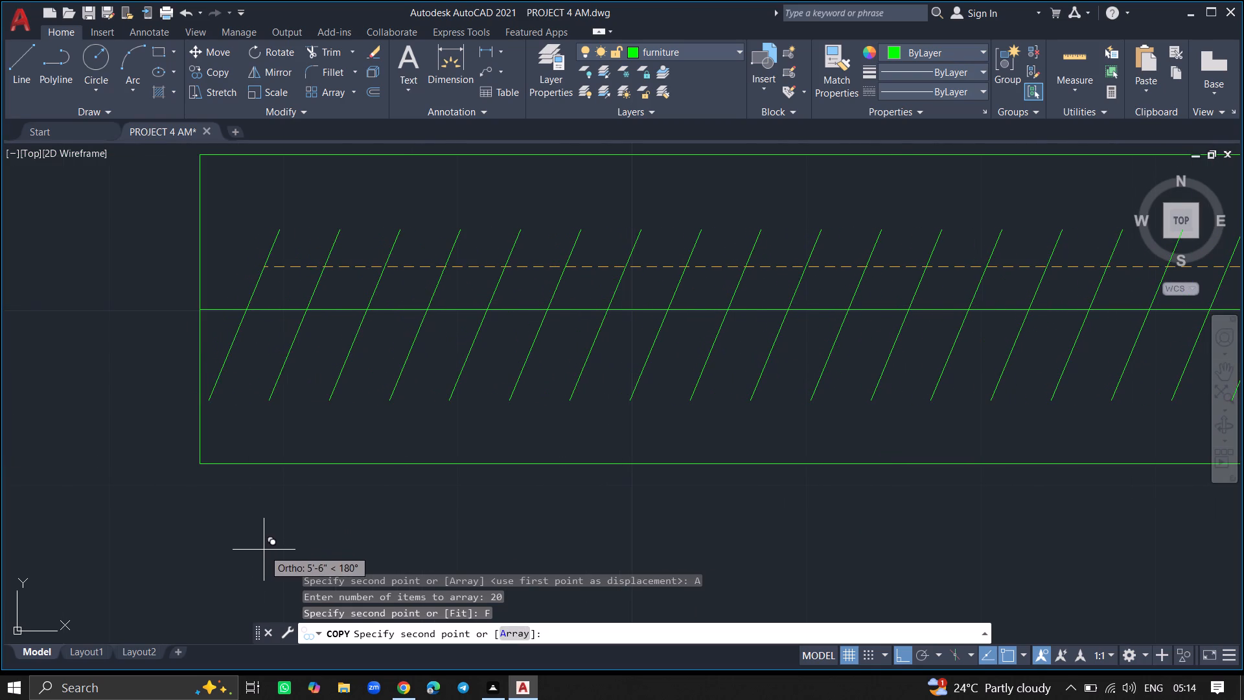
pyautogui.click(264, 550)
pyautogui.press('Return')
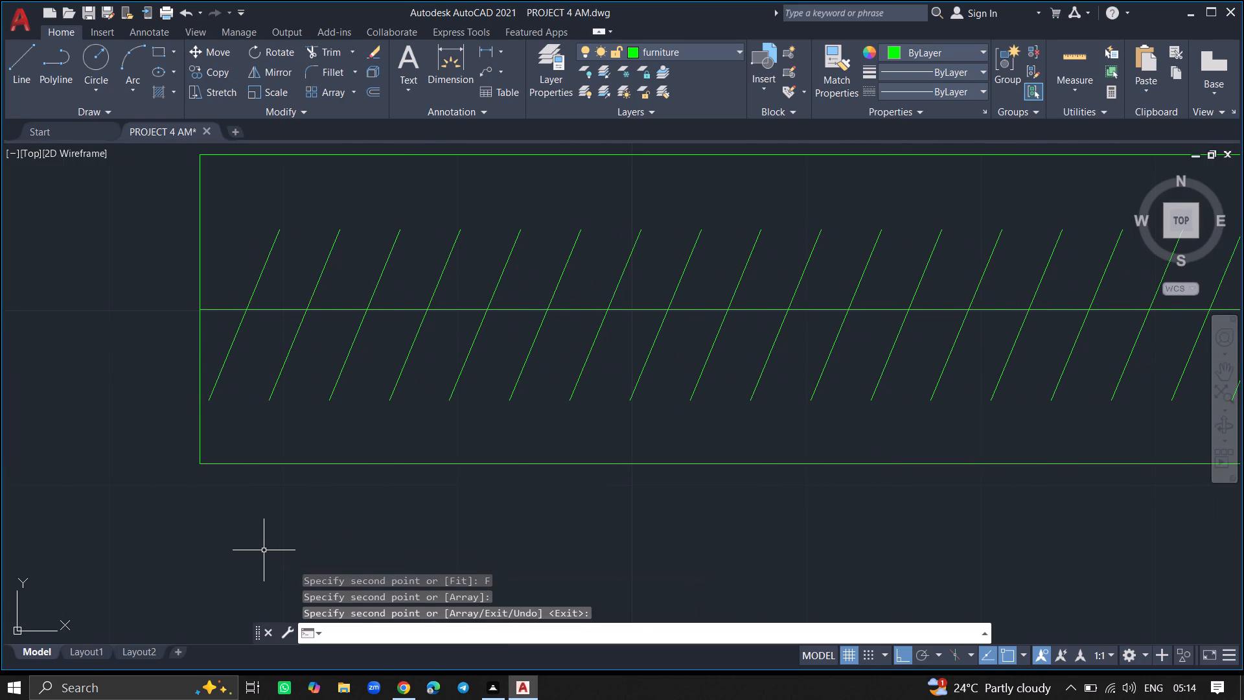
# Draw a slanted hanger line about 1' long at about 33° across the centre line near the lower end of the bottom-left bedroom's wardrobe.
pyautogui.keyDown('ctrl'); pyautogui.scroll(-7, 264, 550); pyautogui.keyUp('ctrl')
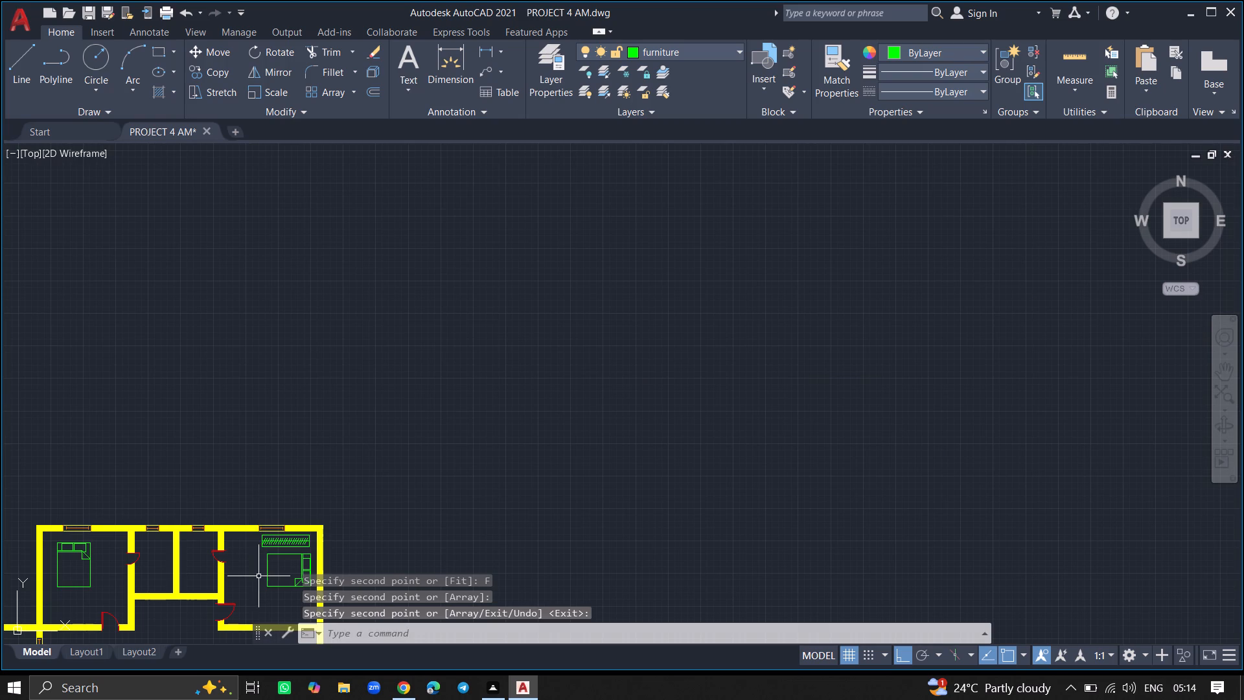
pyautogui.keyDown('ctrl'); pyautogui.scroll(-3, 297, 447); pyautogui.keyUp('ctrl')
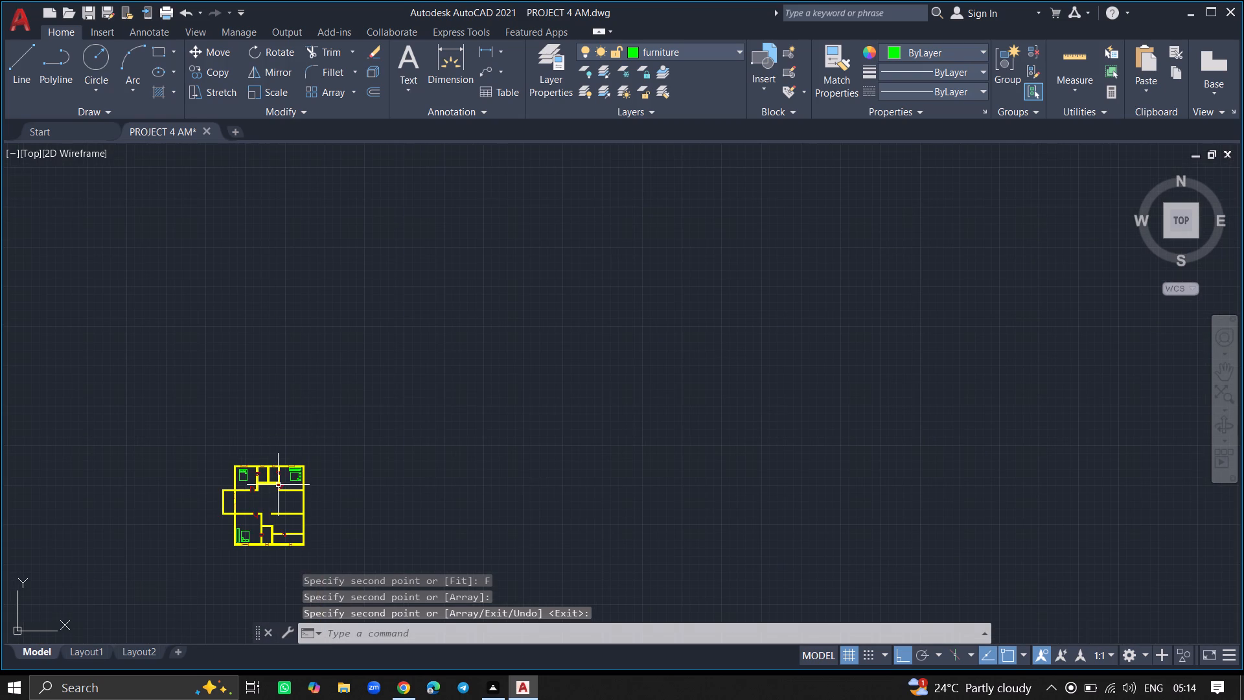
pyautogui.keyDown('ctrl'); pyautogui.scroll(4, 236, 559); pyautogui.keyUp('ctrl')
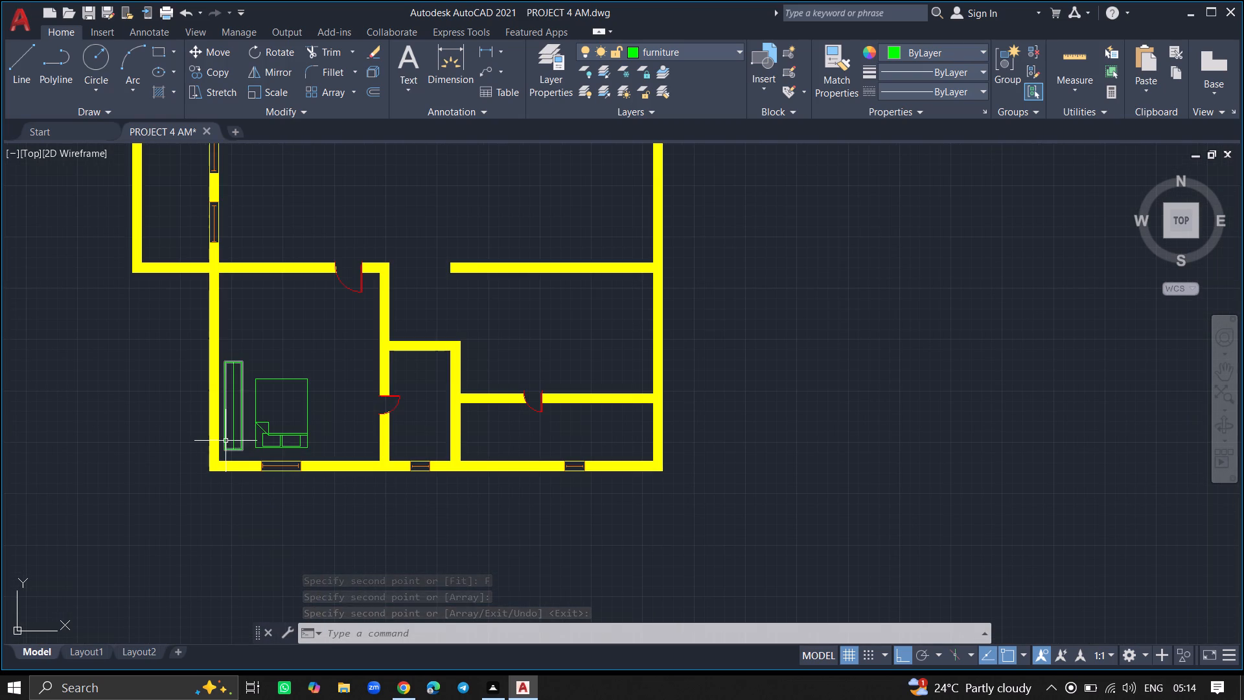
pyautogui.keyDown('ctrl'); pyautogui.scroll(3, 229, 441); pyautogui.keyUp('ctrl')
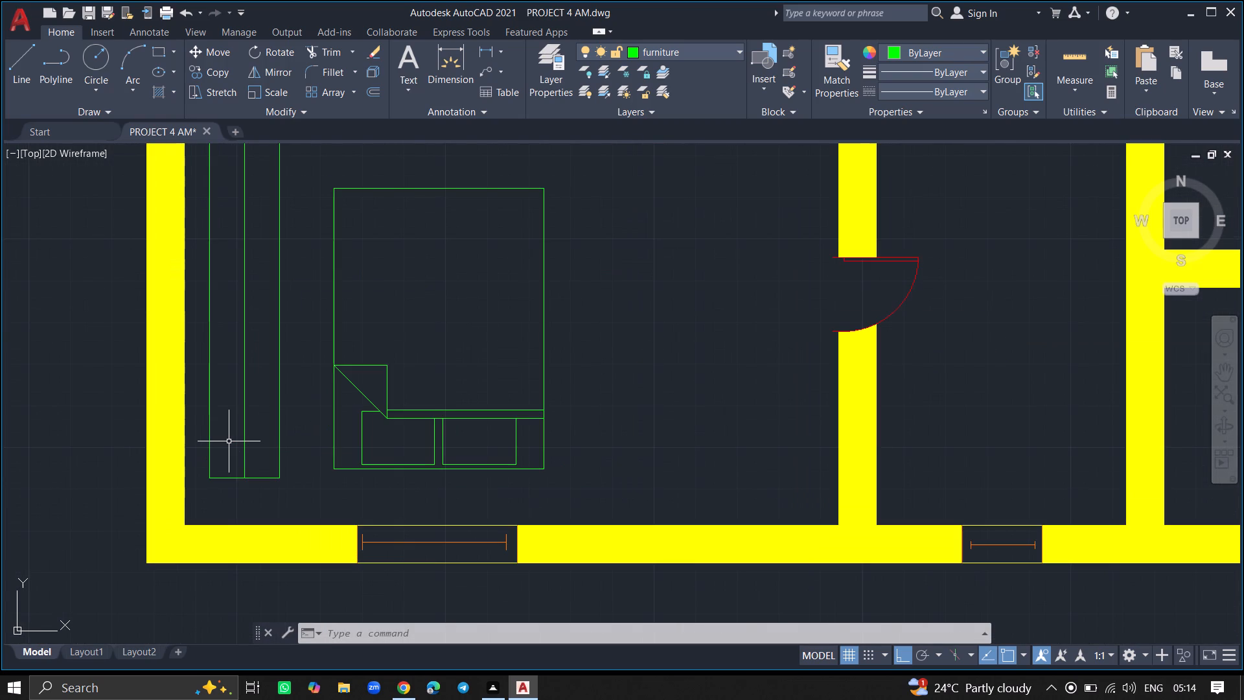
pyautogui.press('l')
pyautogui.press('Return')
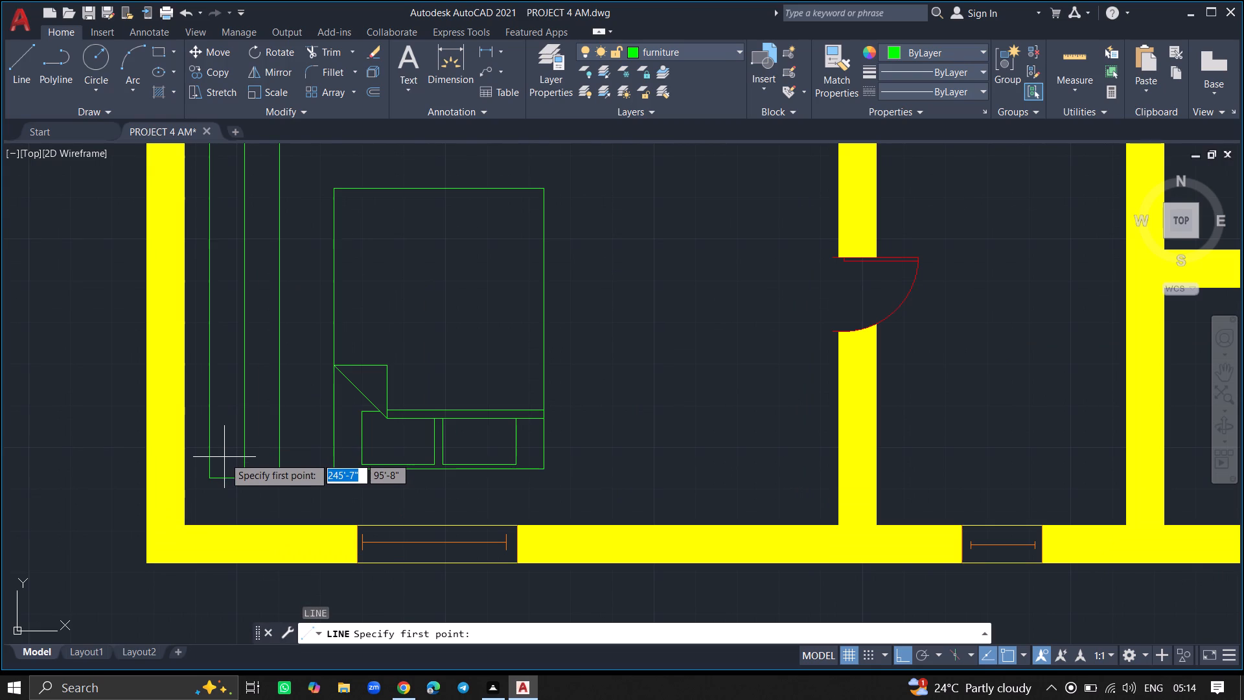
pyautogui.keyDown('ctrl'); pyautogui.scroll(3, 224, 463); pyautogui.keyUp('ctrl')
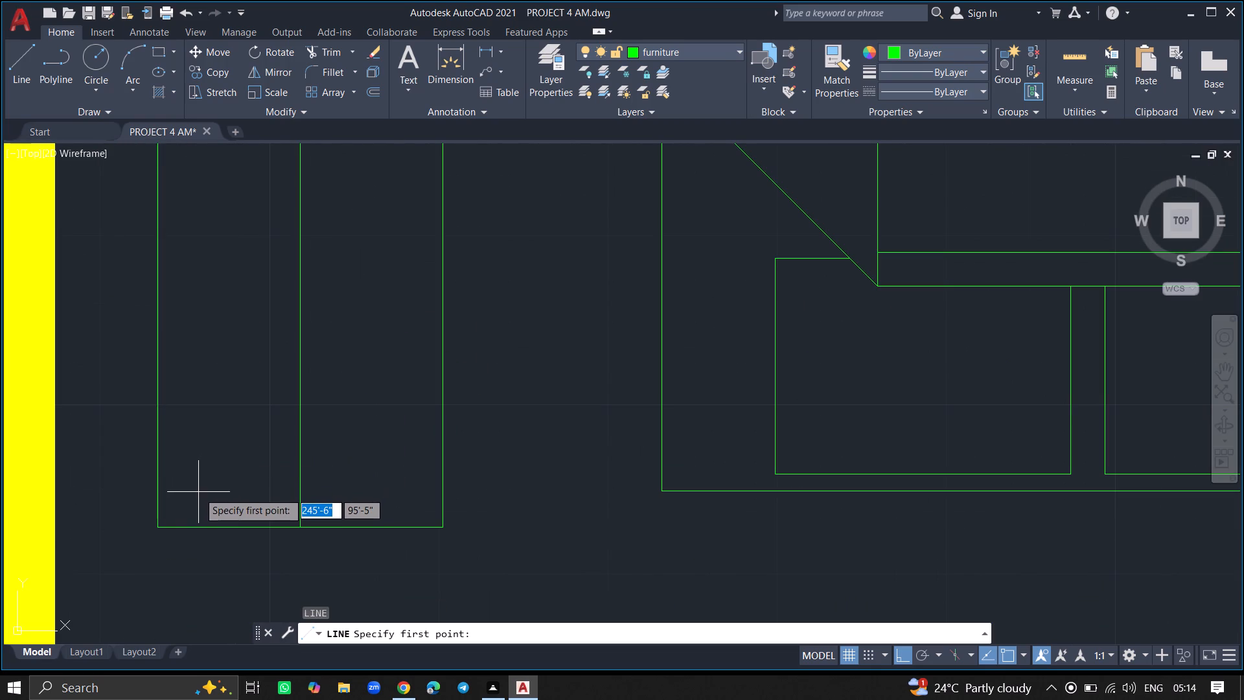
pyautogui.click(198, 492)
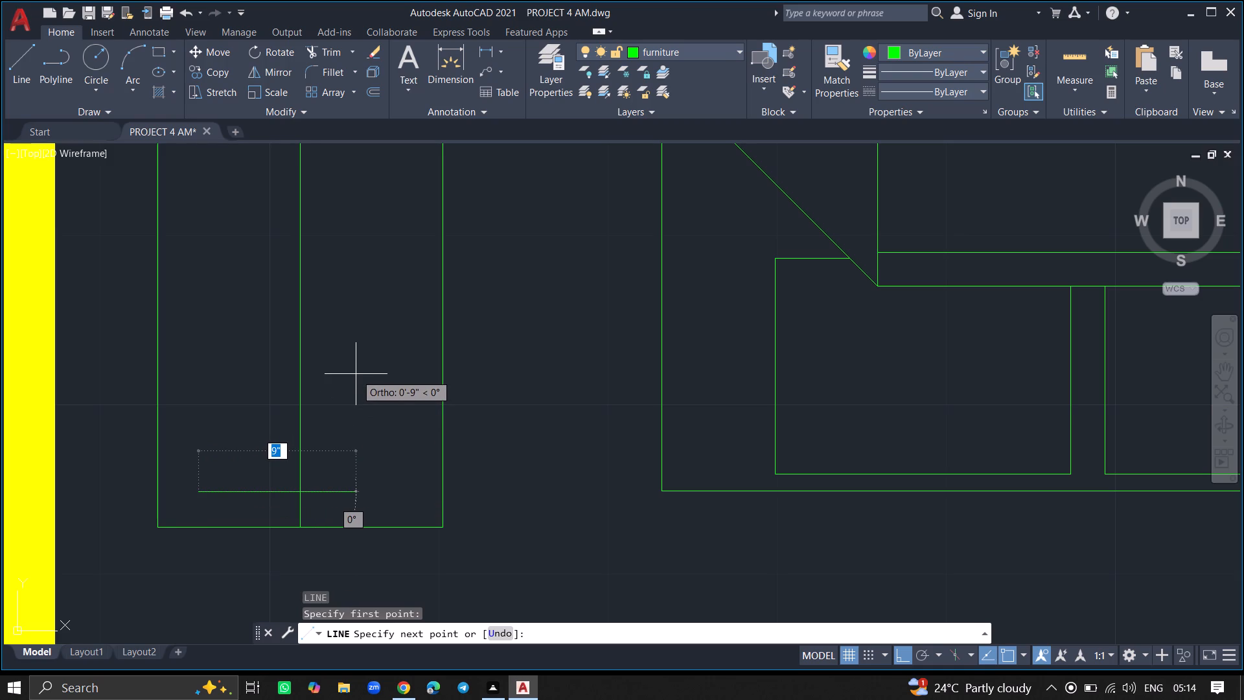
pyautogui.press('F8')
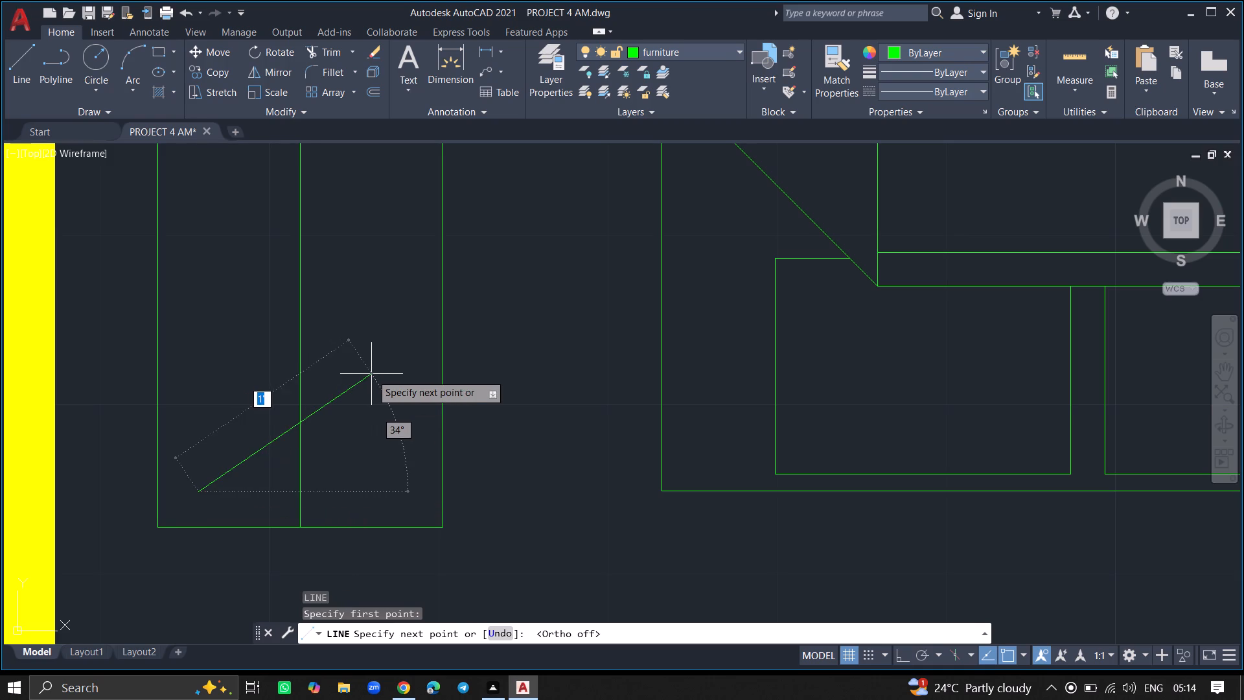
pyautogui.click(374, 379)
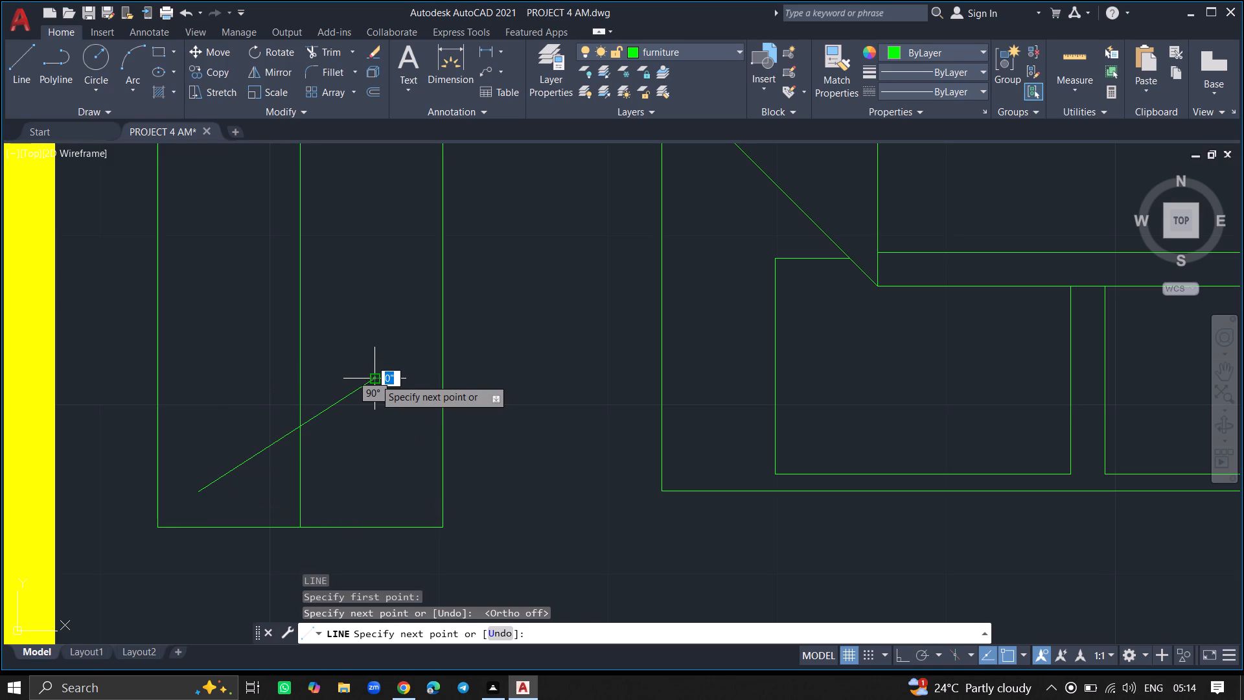
pyautogui.press('Return')
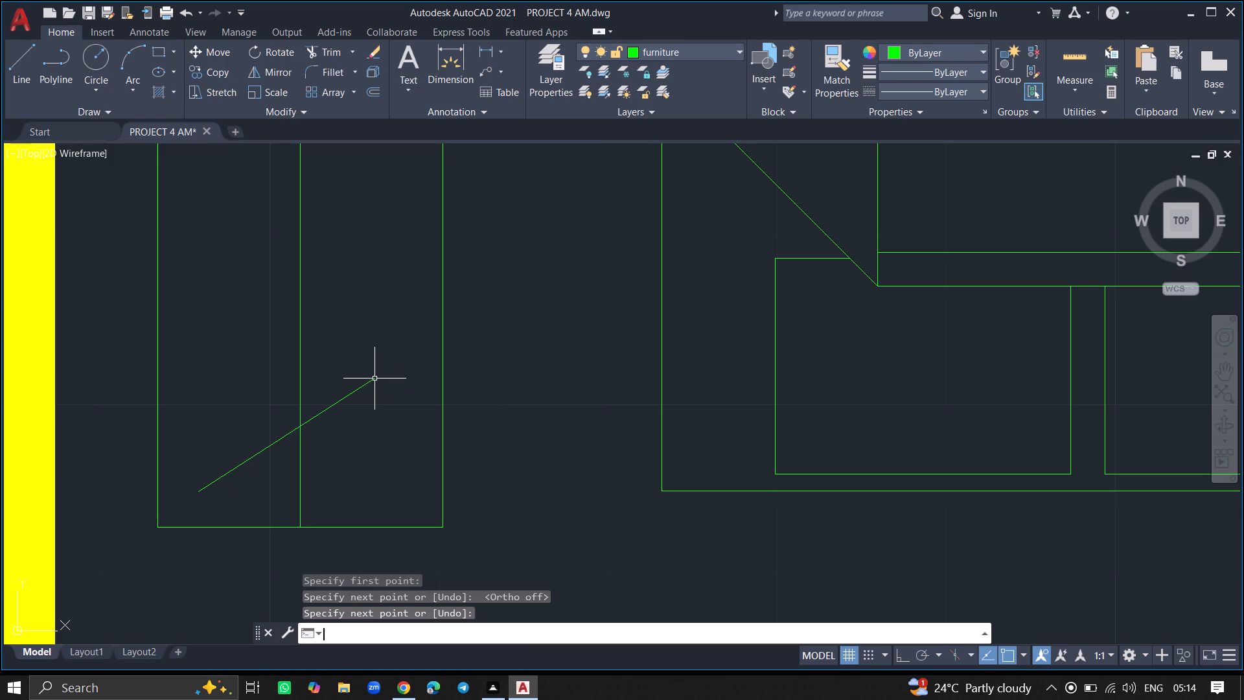
pyautogui.click(374, 379)
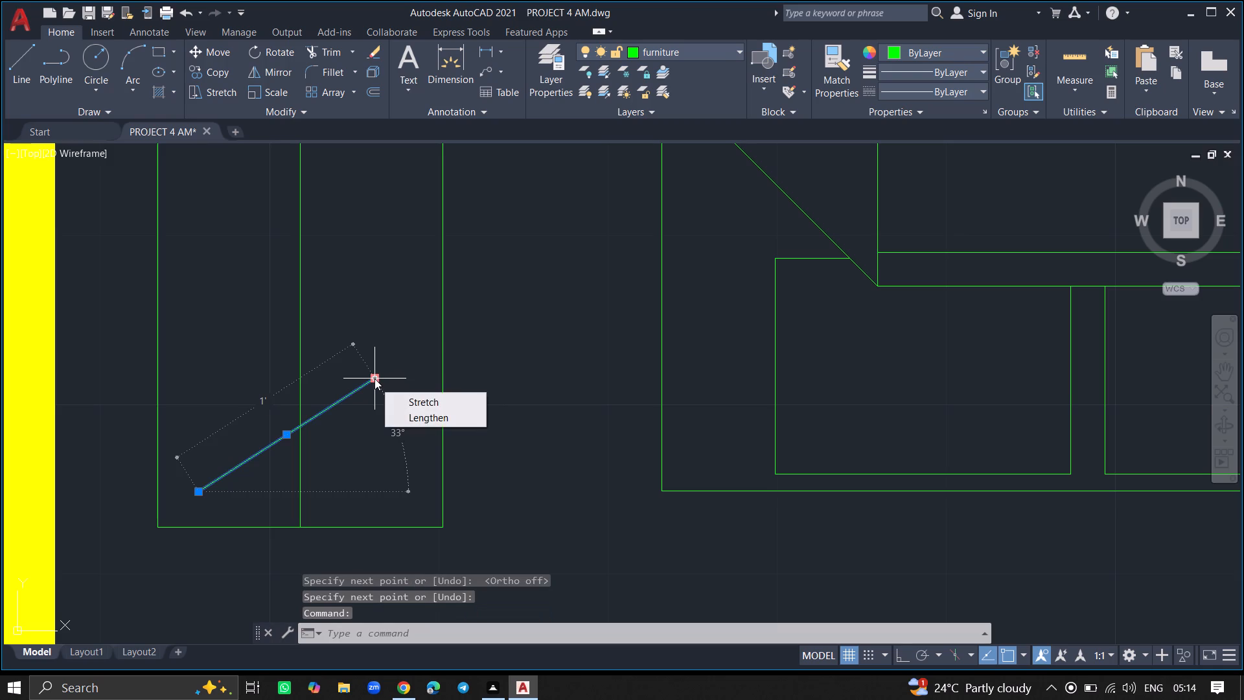
pyautogui.press('Escape')
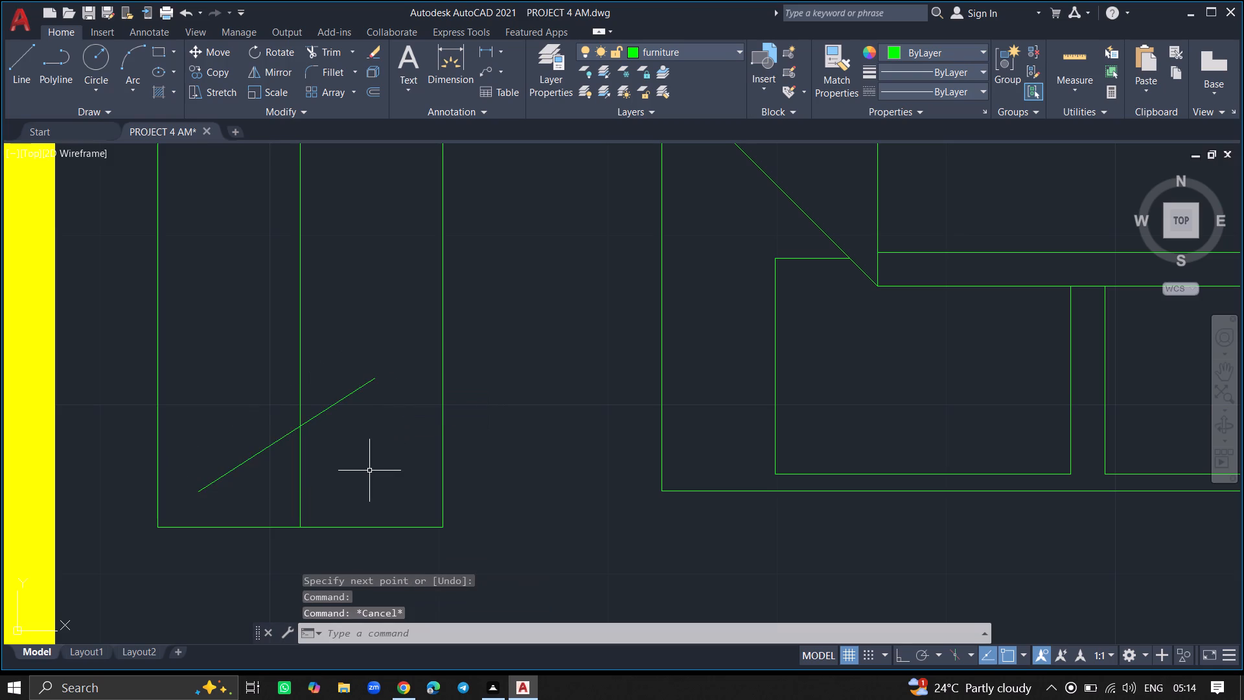
# Copy the hanger line as a fitted array of 20 items, spanning about 6'-4" vertically to the upper end of the bottom-left bedroom's wardrobe.
pyautogui.click(345, 398)
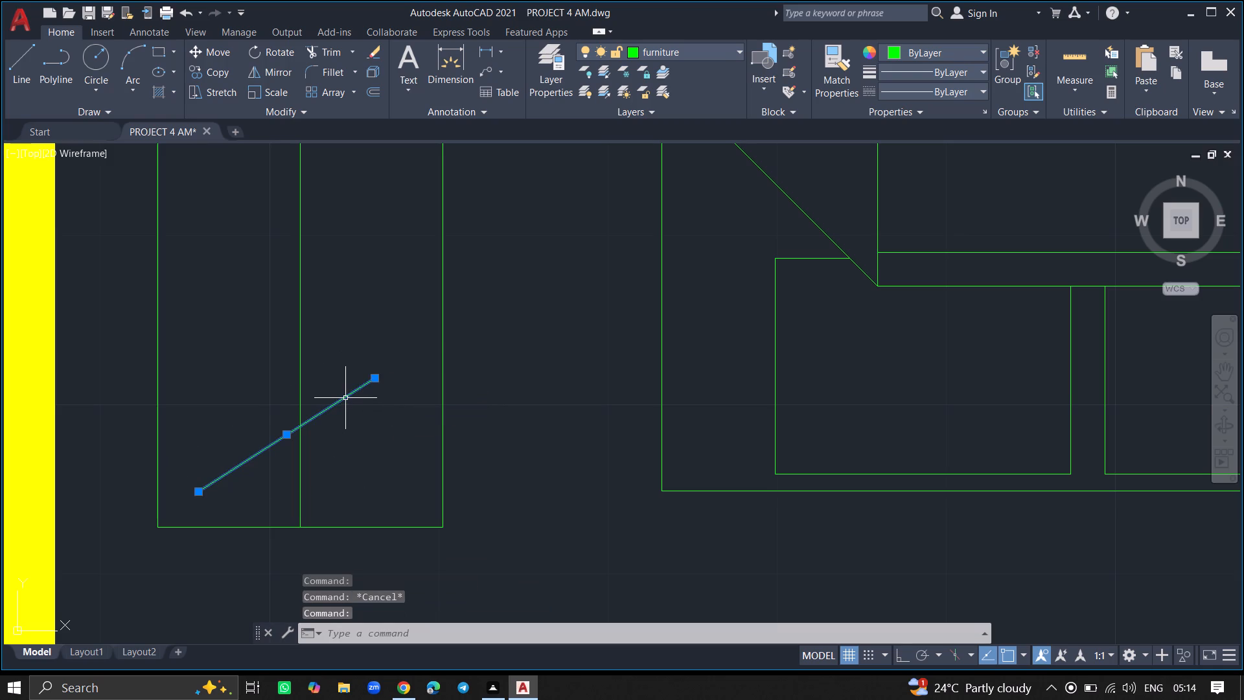
pyautogui.write('COPY')
pyautogui.press('Return')
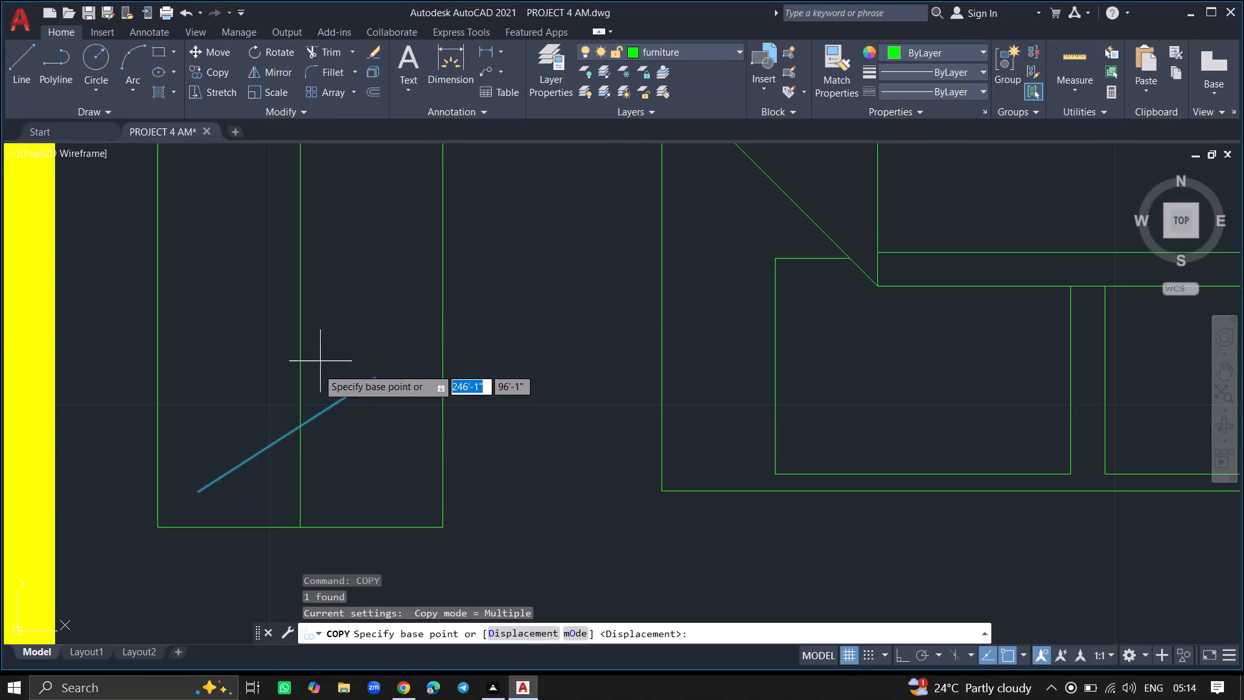
pyautogui.click(306, 423)
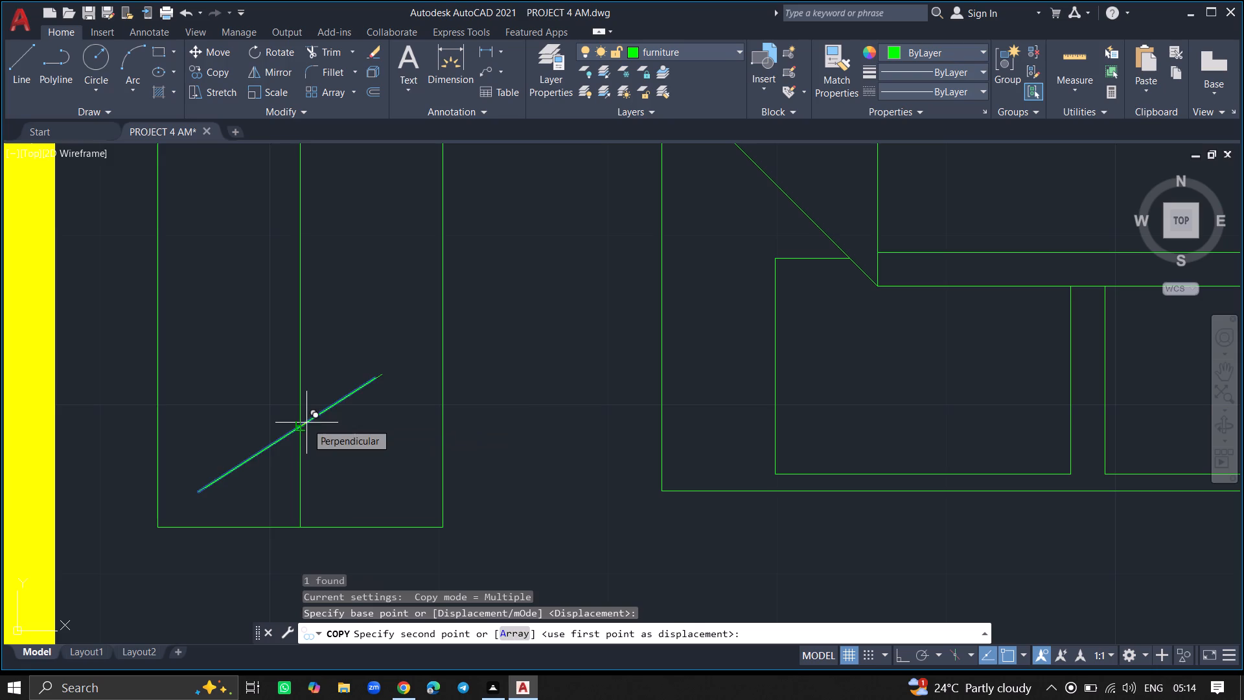
pyautogui.click(501, 622)
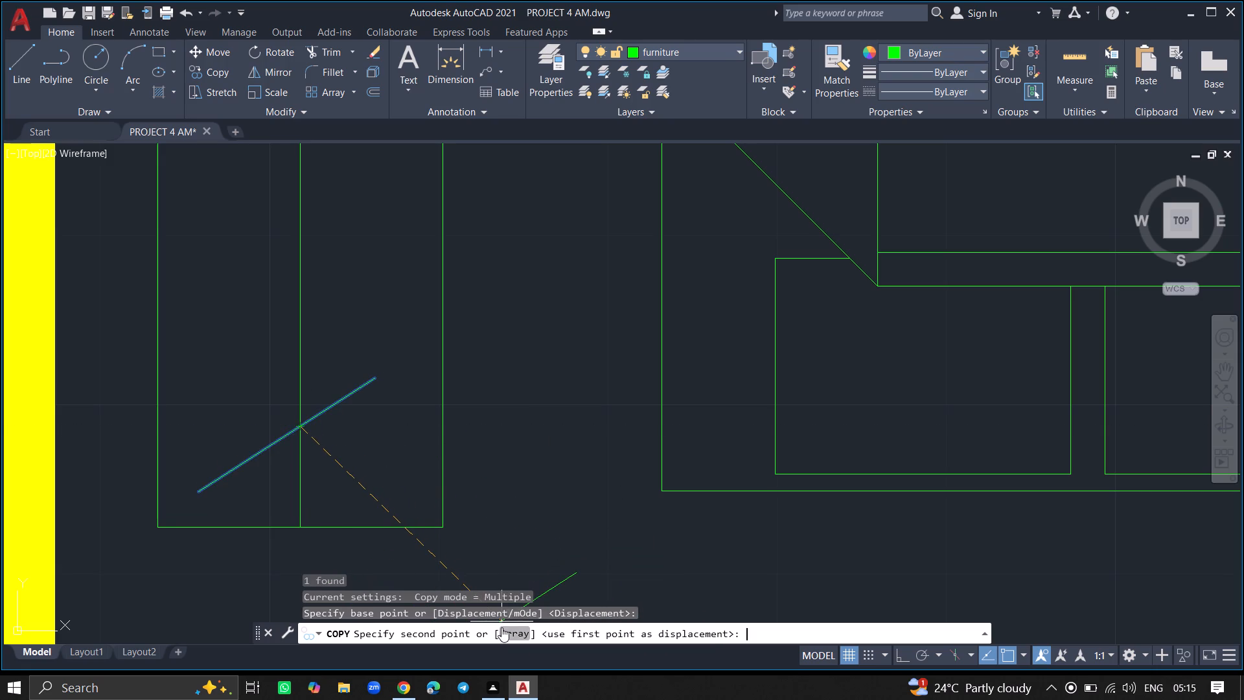
pyautogui.click(501, 627)
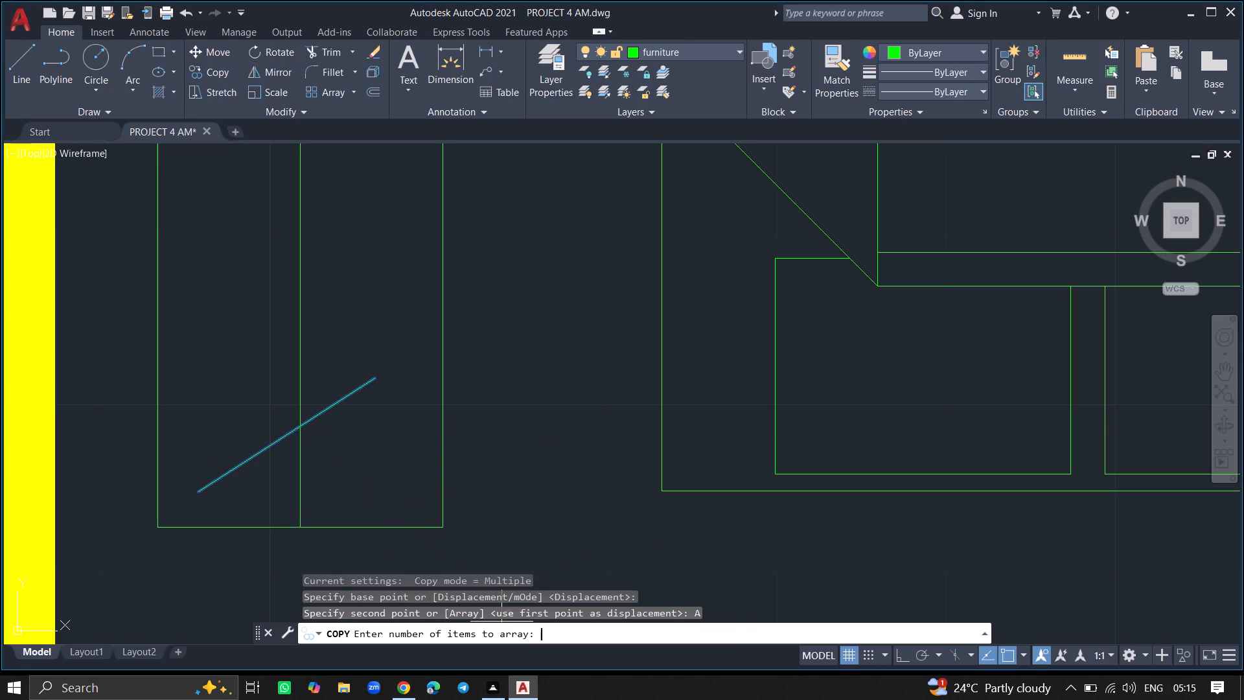
pyautogui.write('20')
pyautogui.press('Return')
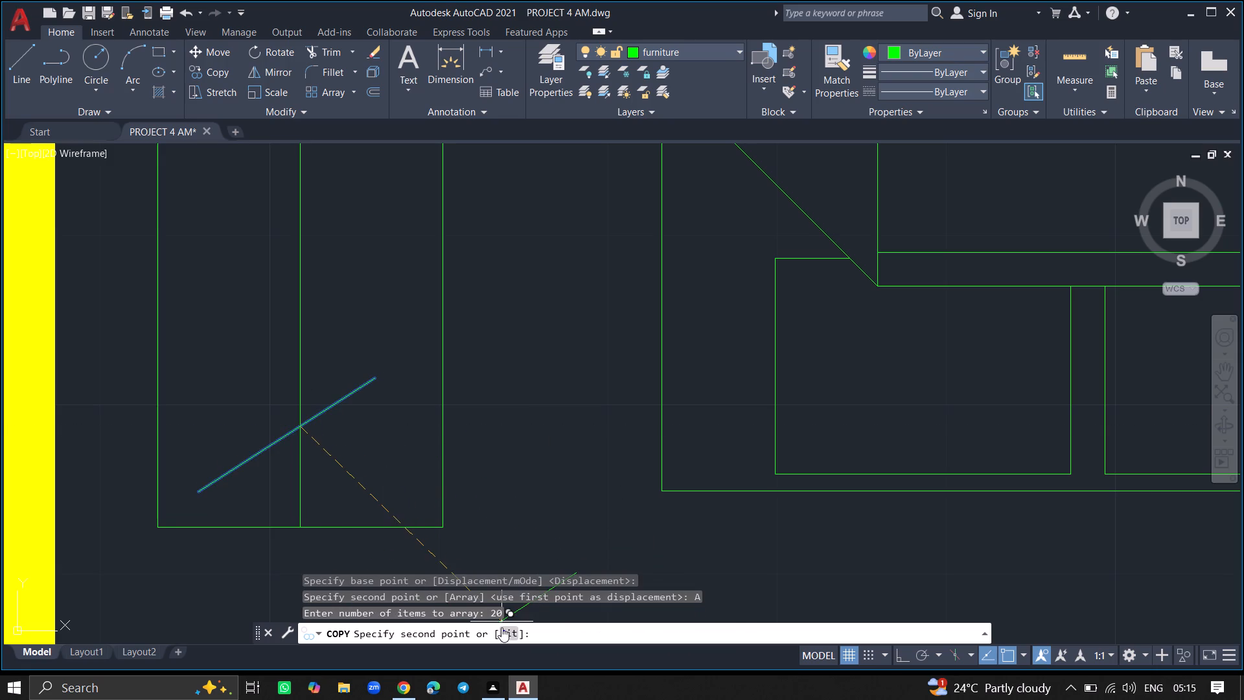
pyautogui.click(501, 627)
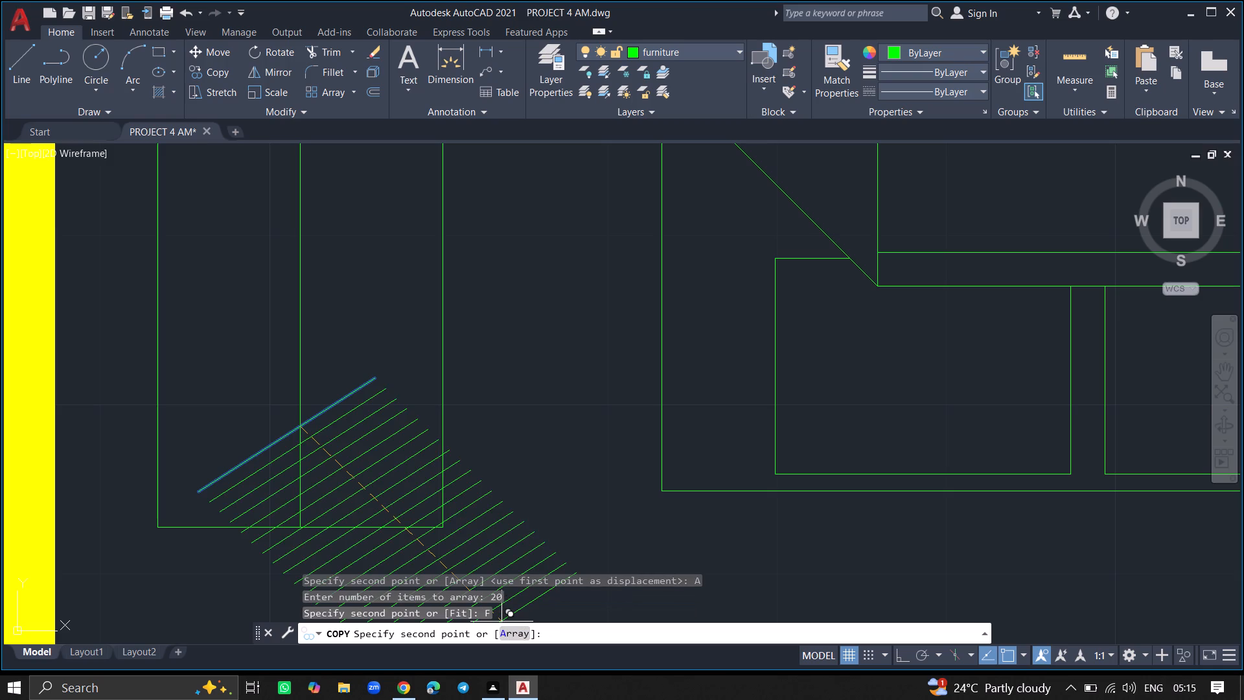
pyautogui.keyDown('ctrl'); pyautogui.scroll(-6, 418, 290); pyautogui.keyUp('ctrl')
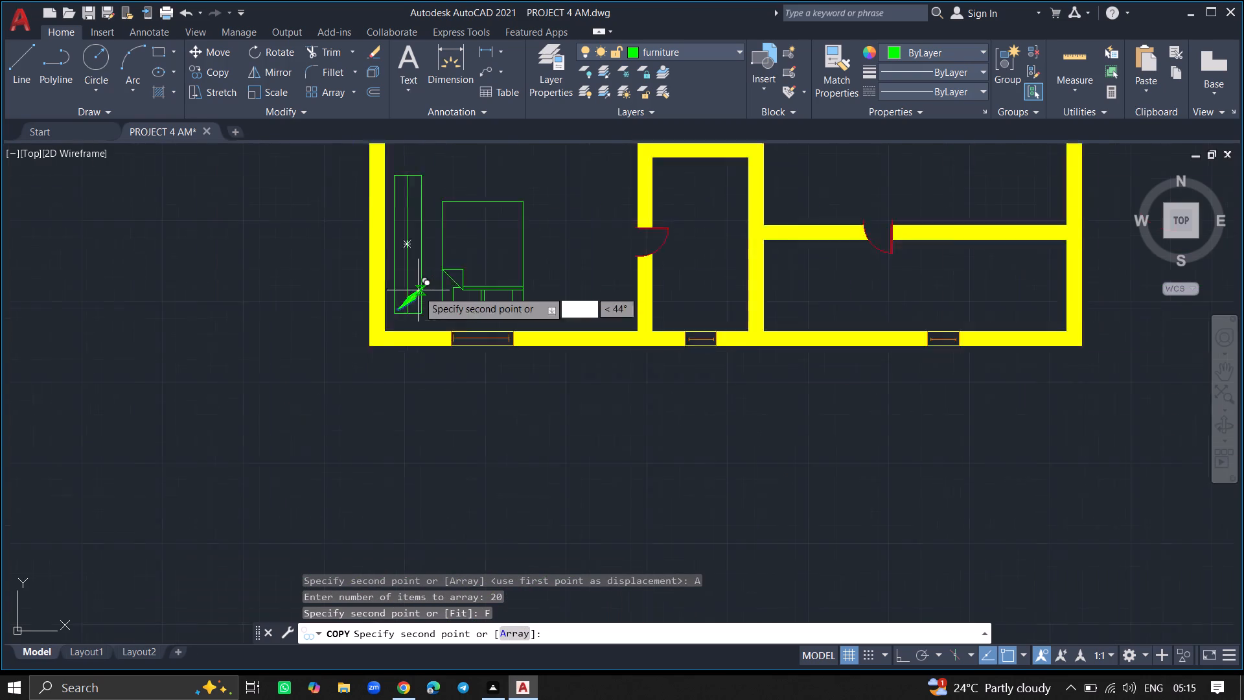
pyautogui.keyDown('ctrl'); pyautogui.scroll(4, 409, 217); pyautogui.keyUp('ctrl')
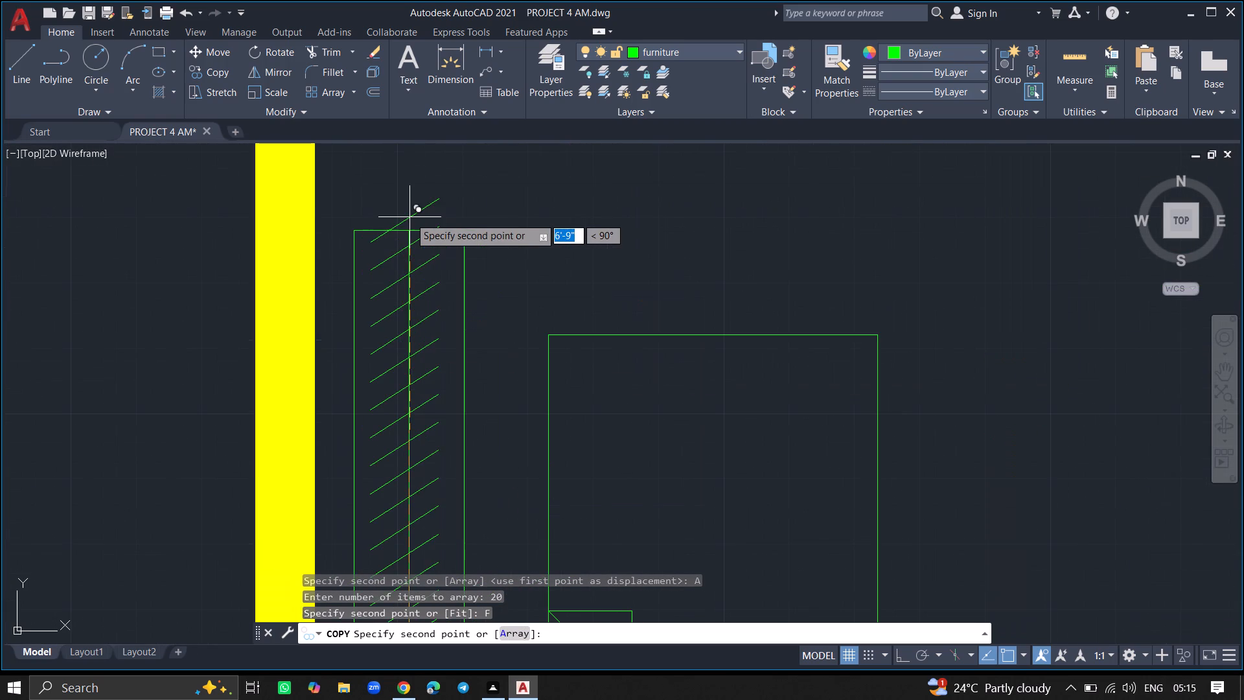
pyautogui.click(409, 254)
pyautogui.press('Return')
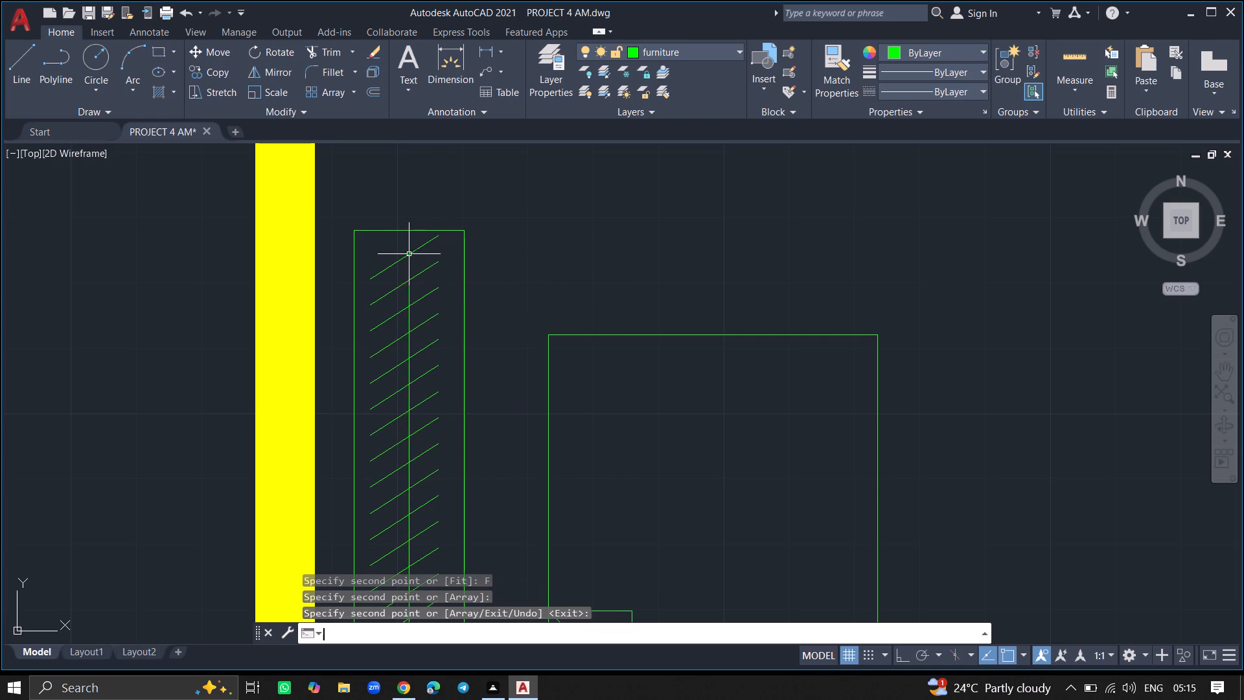
# Insert the "Dining Set - 36 x 72 in." block from the Home - Space Planner DesignCenter library into the drawing.
pyautogui.keyDown('ctrl'); pyautogui.scroll(-3, 524, 262); pyautogui.keyUp('ctrl')
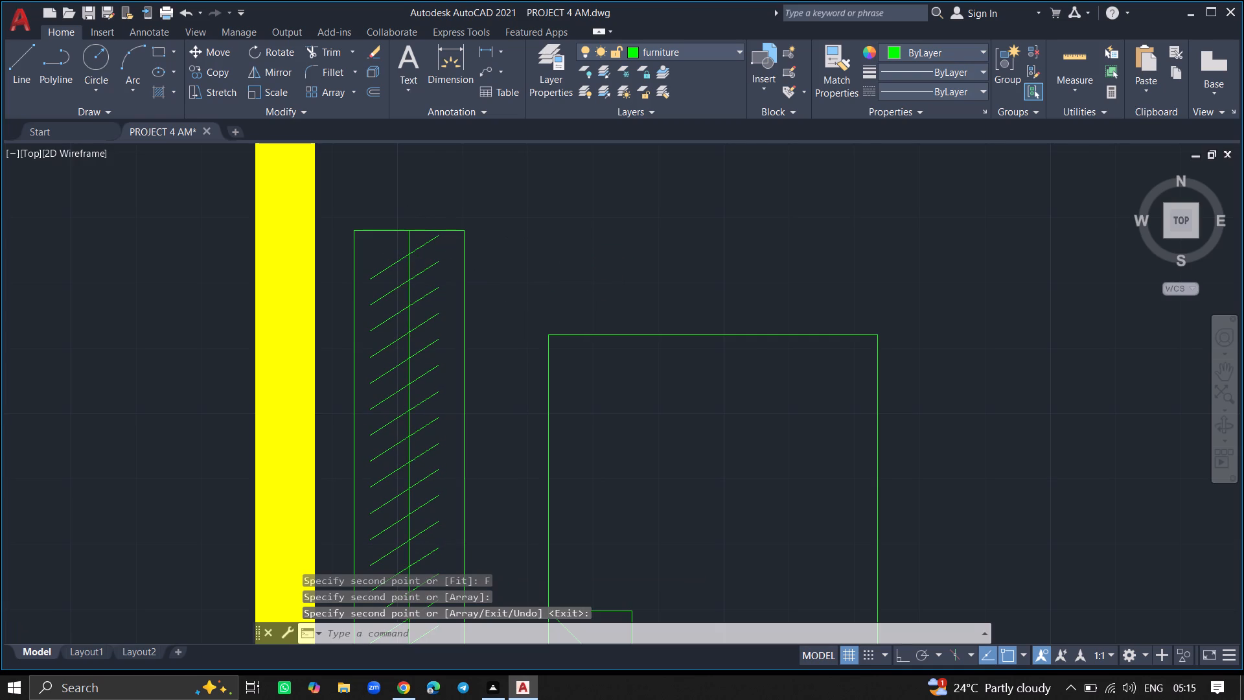
pyautogui.keyDown('ctrl'); pyautogui.scroll(-2, 568, 247); pyautogui.keyUp('ctrl')
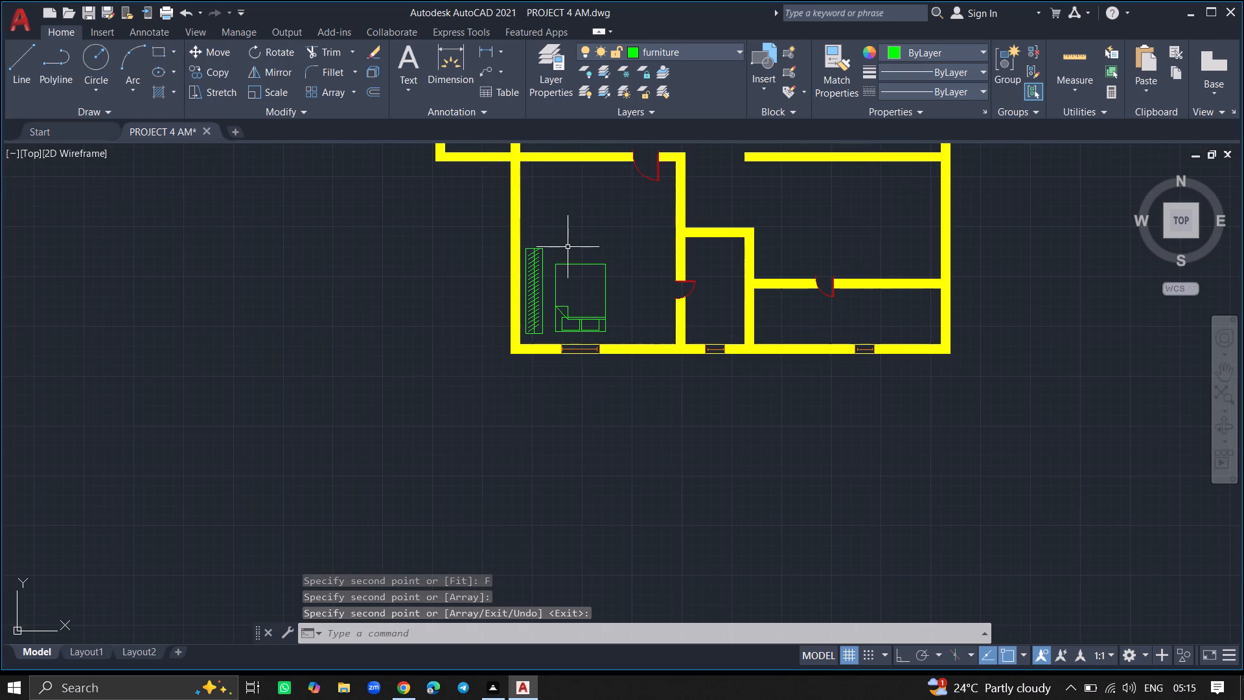
pyautogui.keyDown('ctrl'); pyautogui.scroll(-2, 564, 213); pyautogui.keyUp('ctrl')
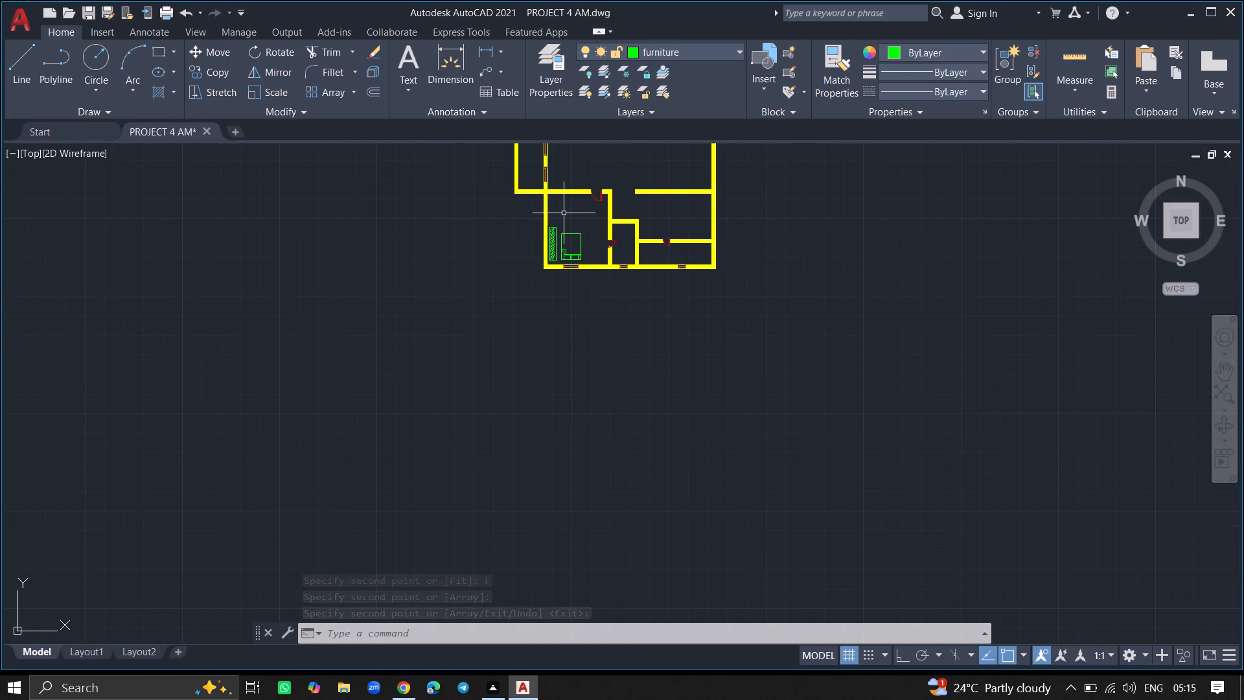
pyautogui.keyDown('ctrl'); pyautogui.scroll(-2, 527, 213); pyautogui.keyUp('ctrl')
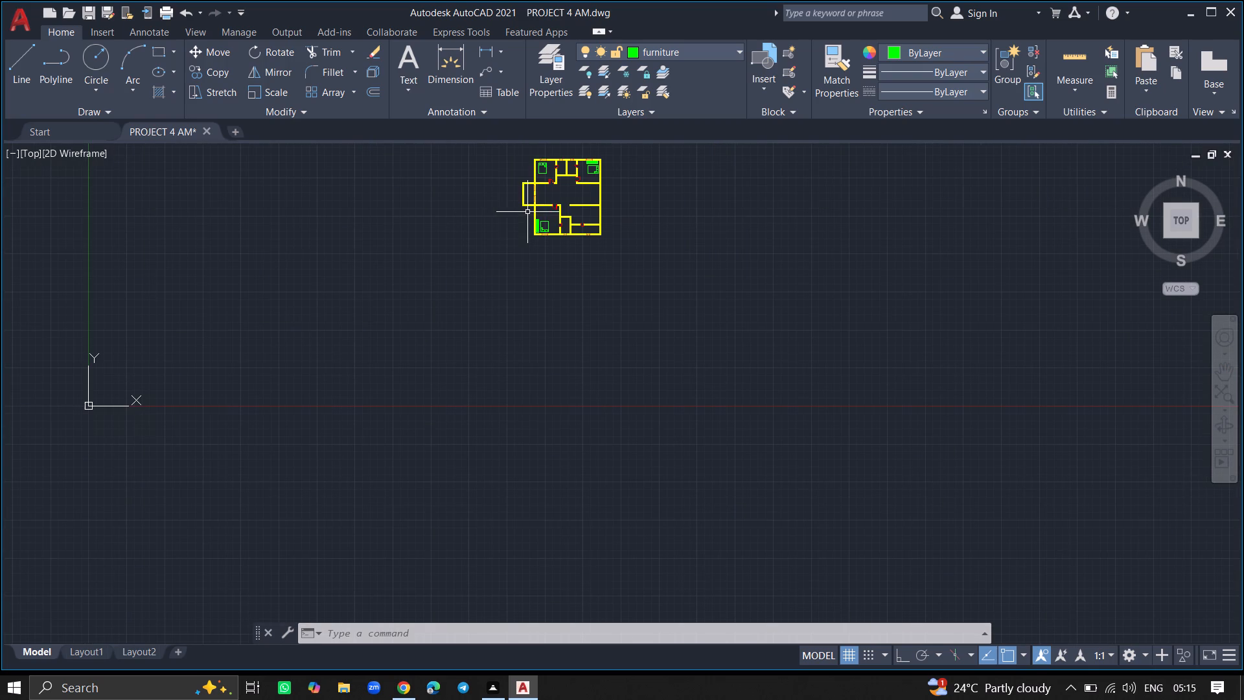
pyautogui.keyDown('ctrl'); pyautogui.scroll(3, 559, 156); pyautogui.keyUp('ctrl')
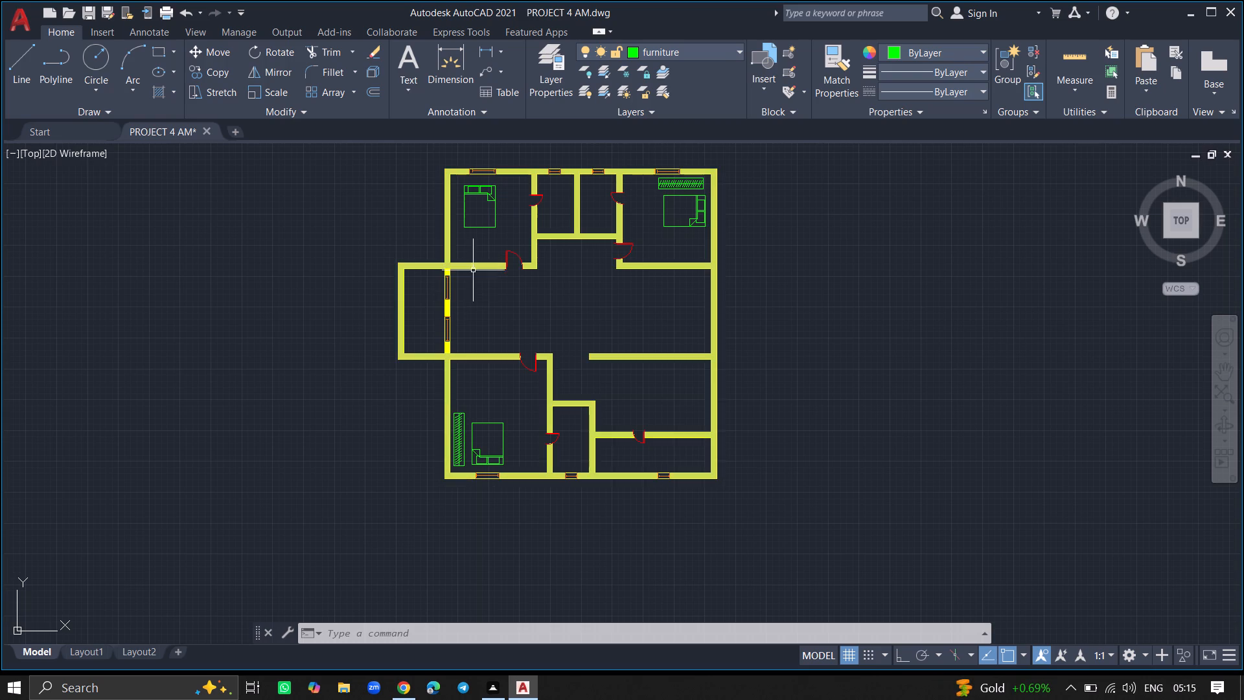
pyautogui.hotkey('ctrl', '2')
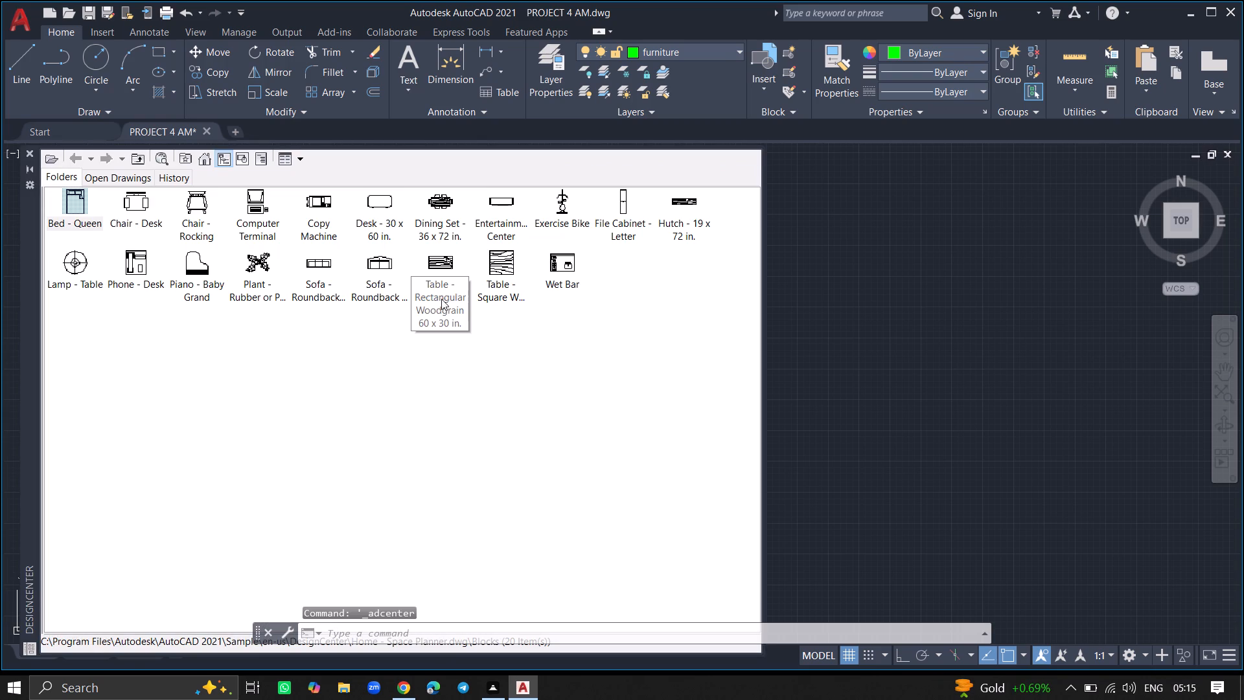
pyautogui.click(438, 212)
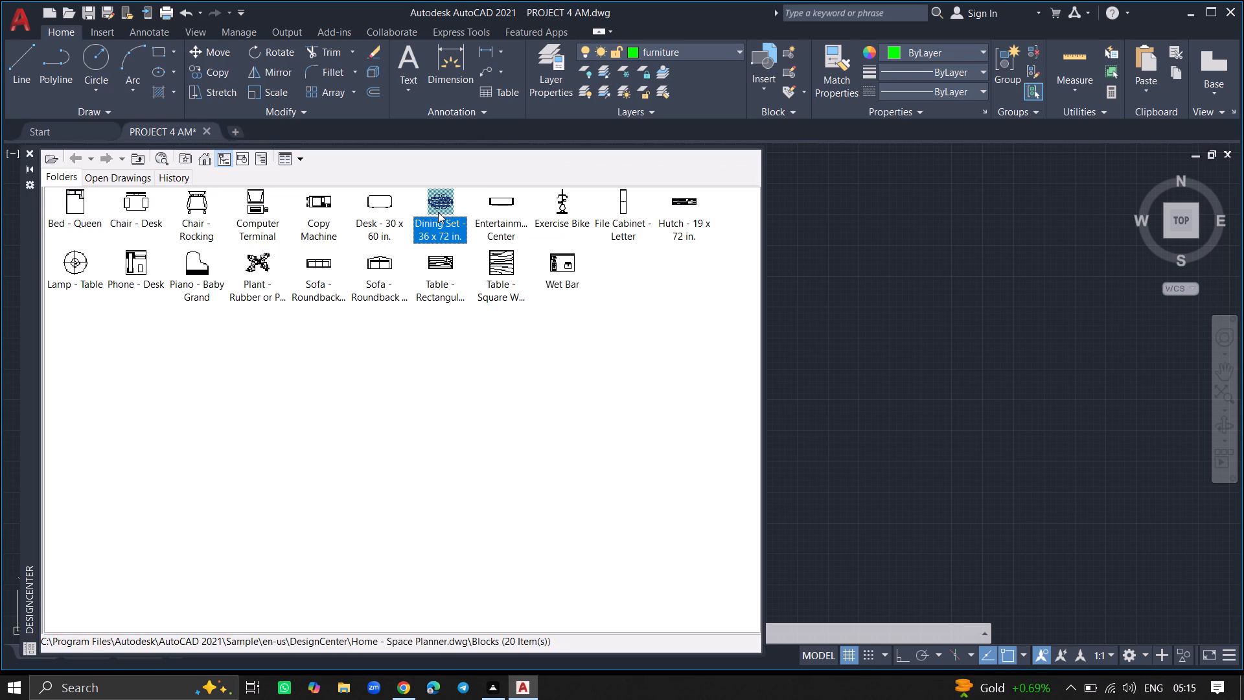
pyautogui.click(438, 212)
pyautogui.moveTo(438, 212); pyautogui.dragTo(992, 290)
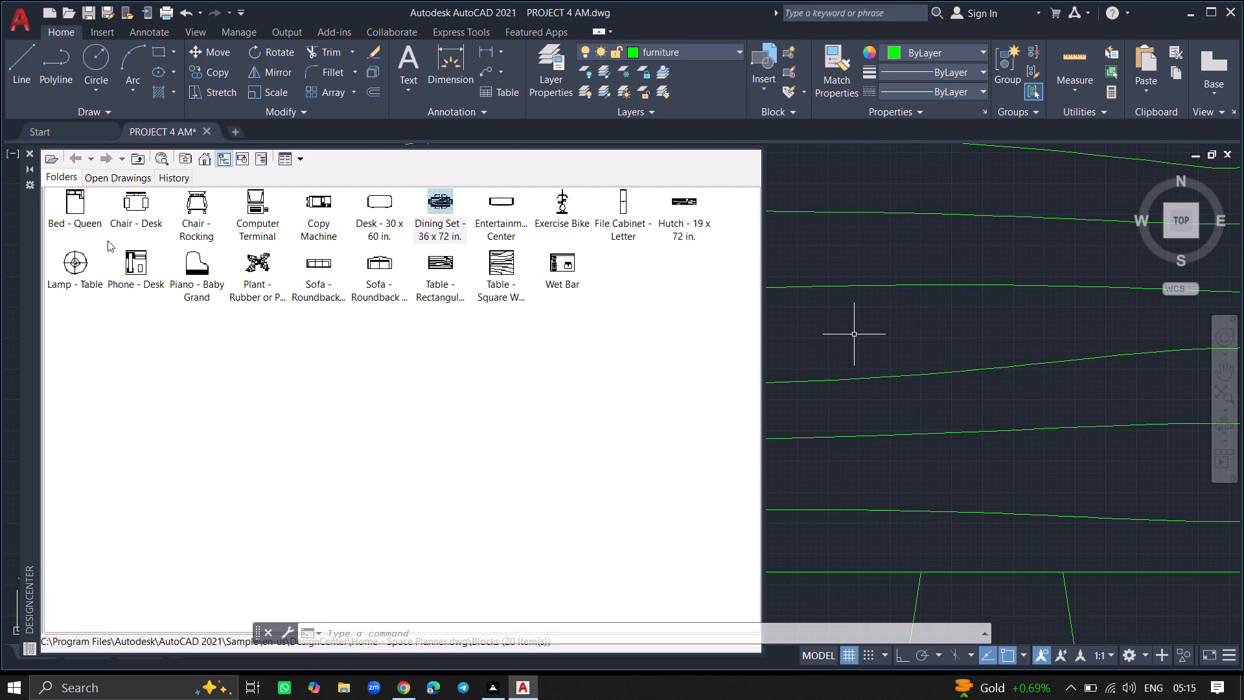
pyautogui.click(27, 151)
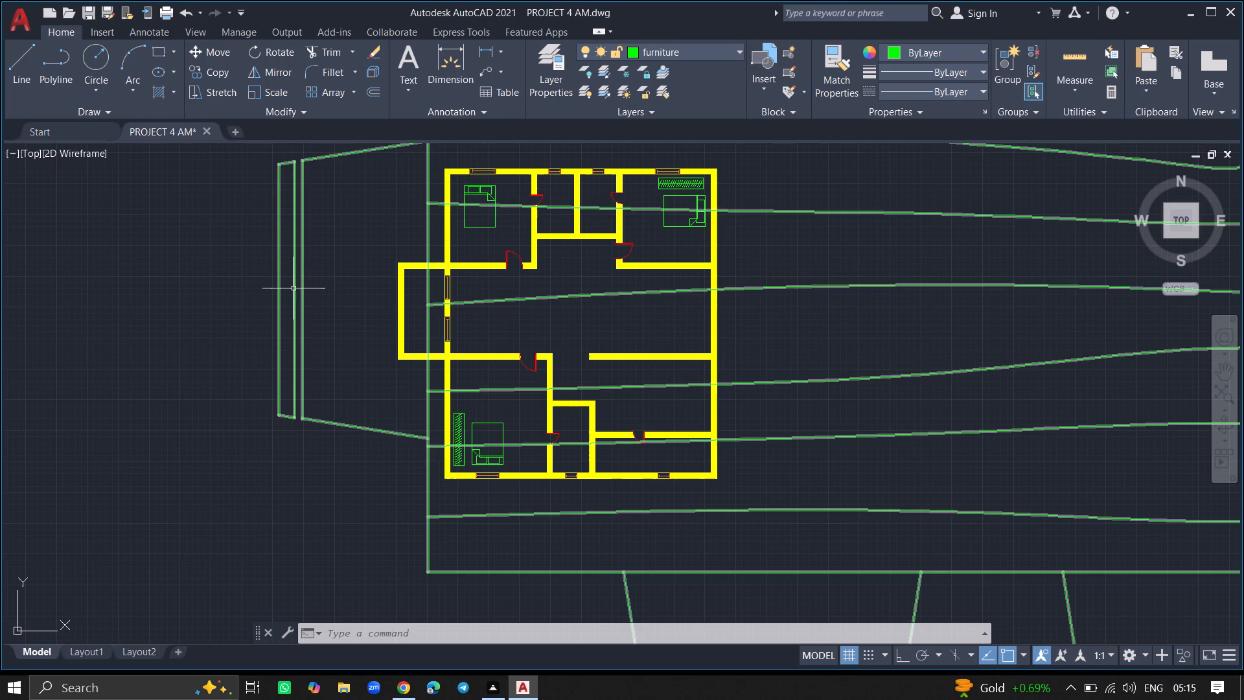
# Scale the oversized dining set down from a base point at its left-hand chair so it fits just outside the plan's left projection.
pyautogui.click(298, 290)
pyautogui.click(252, 309)
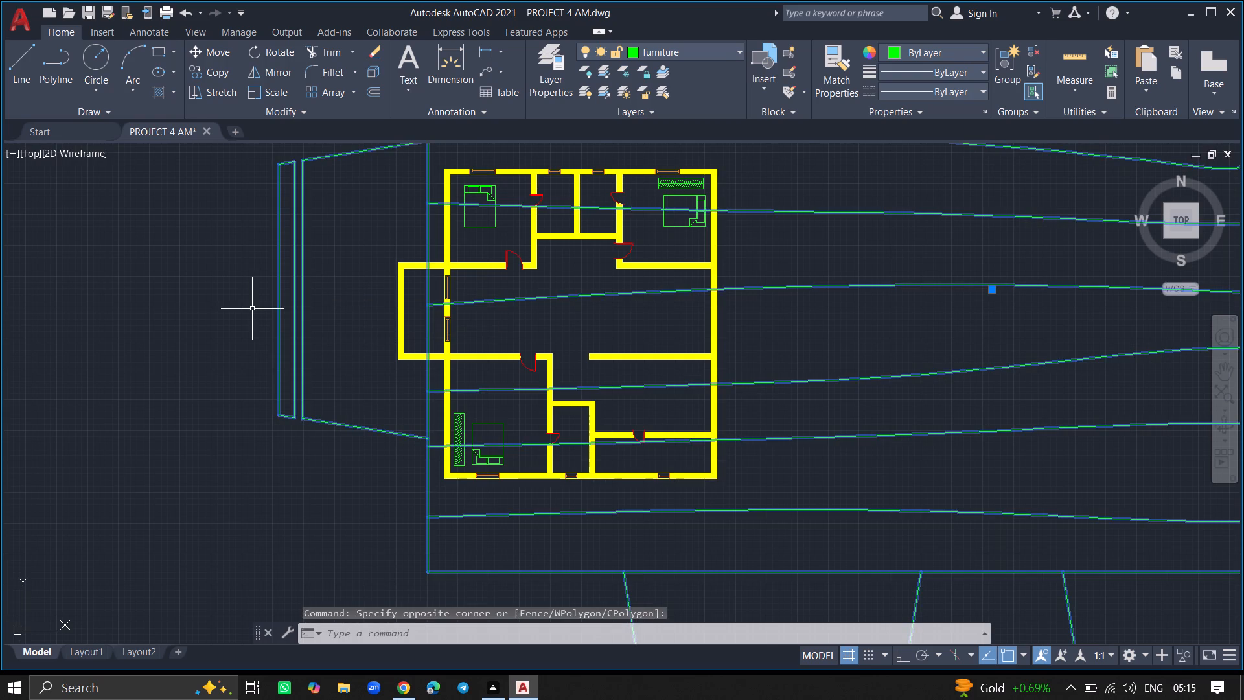
pyautogui.write('SC')
pyautogui.press('Return')
pyautogui.click(302, 299)
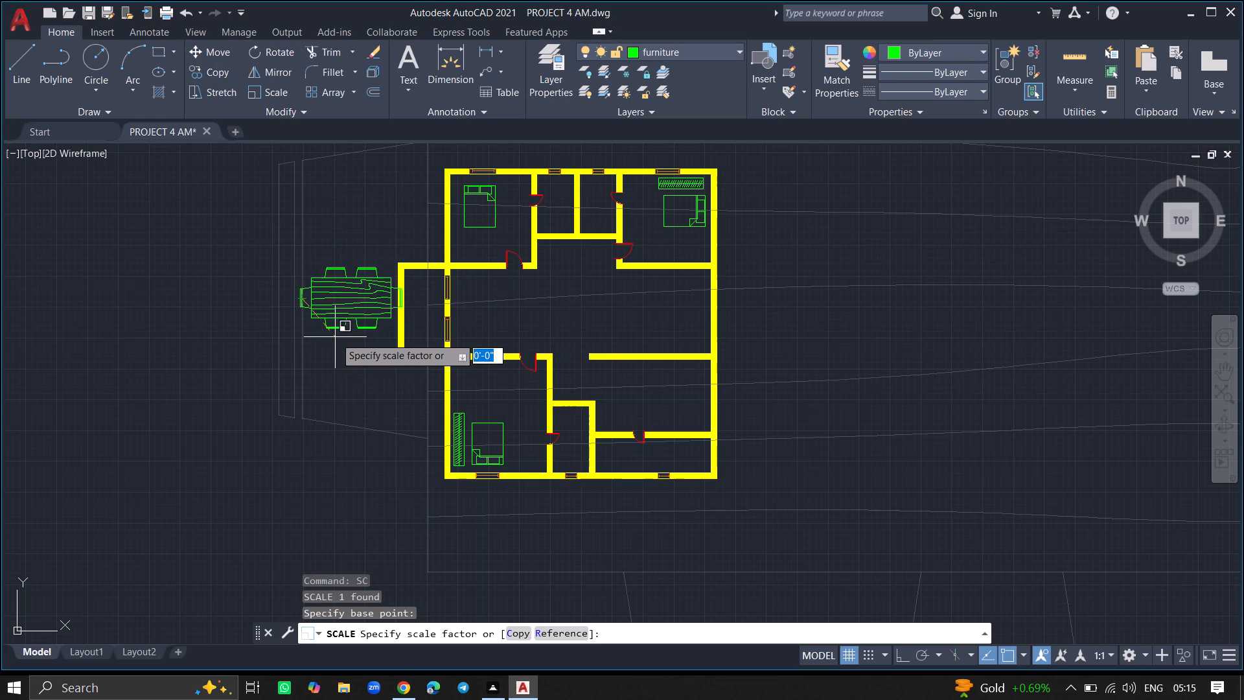
pyautogui.click(330, 337)
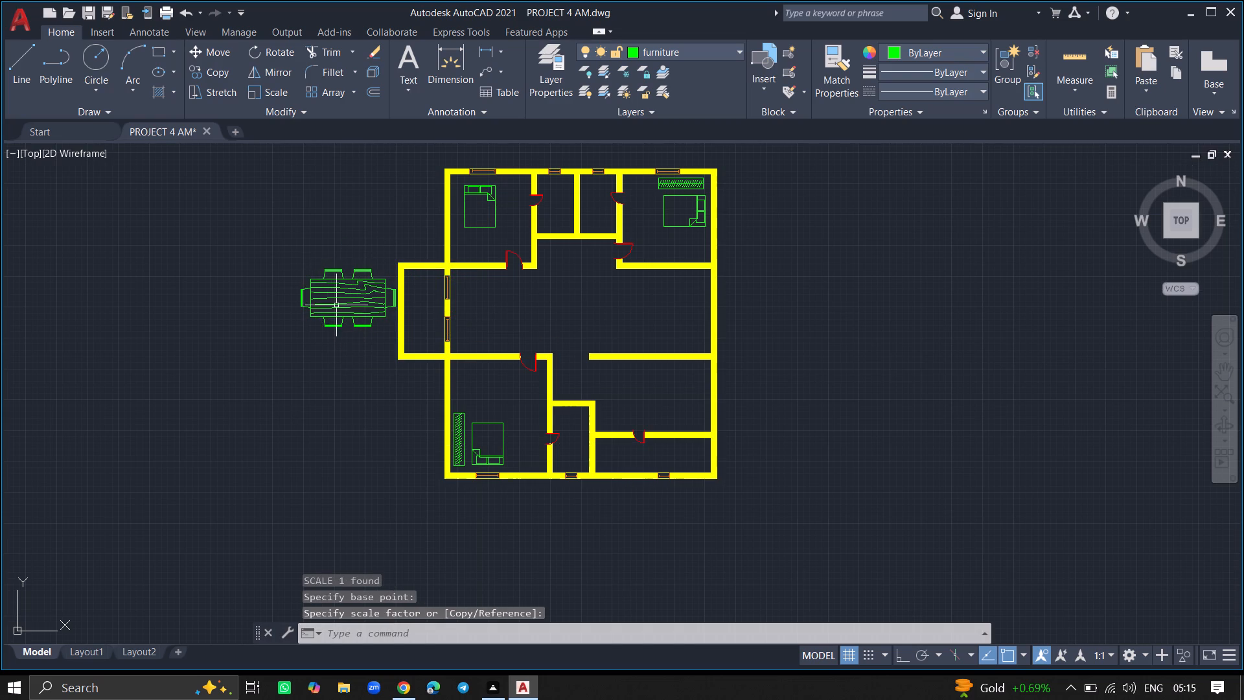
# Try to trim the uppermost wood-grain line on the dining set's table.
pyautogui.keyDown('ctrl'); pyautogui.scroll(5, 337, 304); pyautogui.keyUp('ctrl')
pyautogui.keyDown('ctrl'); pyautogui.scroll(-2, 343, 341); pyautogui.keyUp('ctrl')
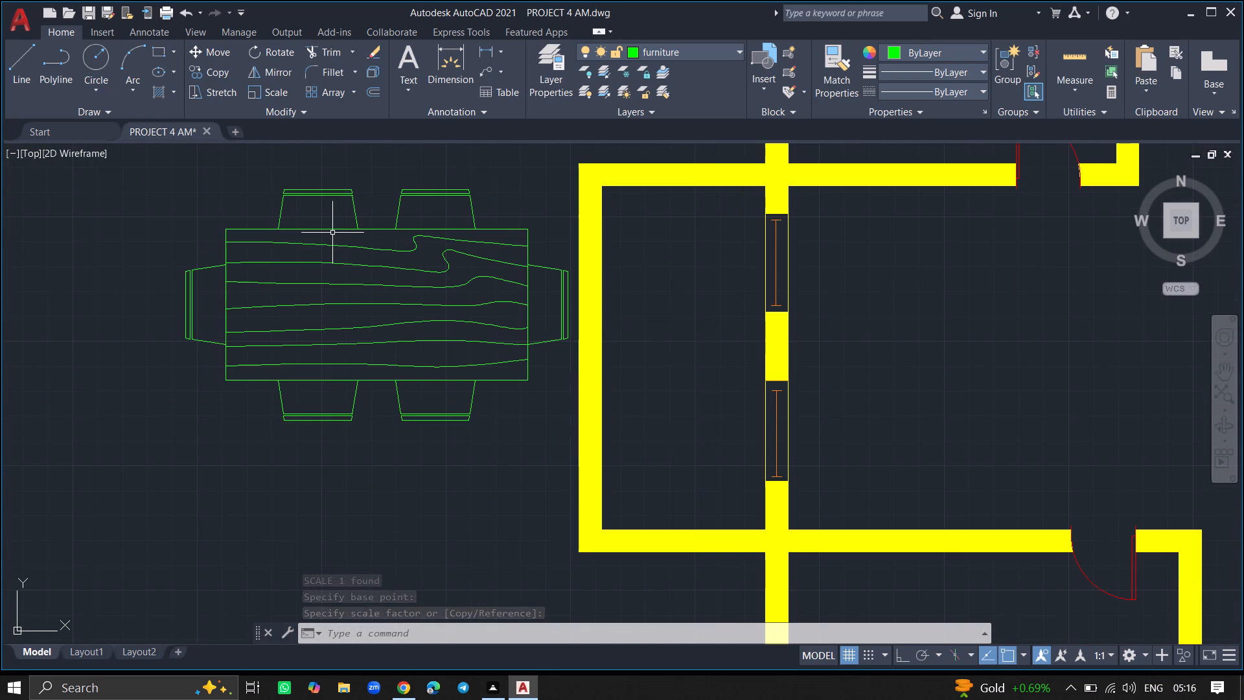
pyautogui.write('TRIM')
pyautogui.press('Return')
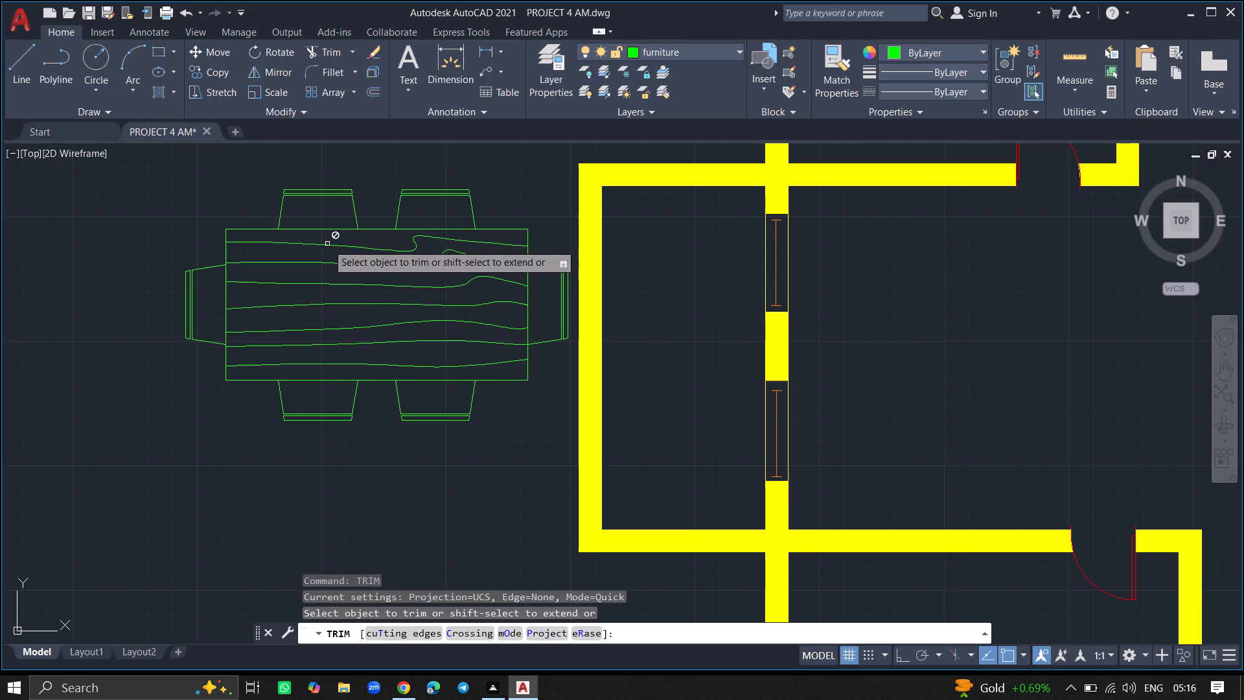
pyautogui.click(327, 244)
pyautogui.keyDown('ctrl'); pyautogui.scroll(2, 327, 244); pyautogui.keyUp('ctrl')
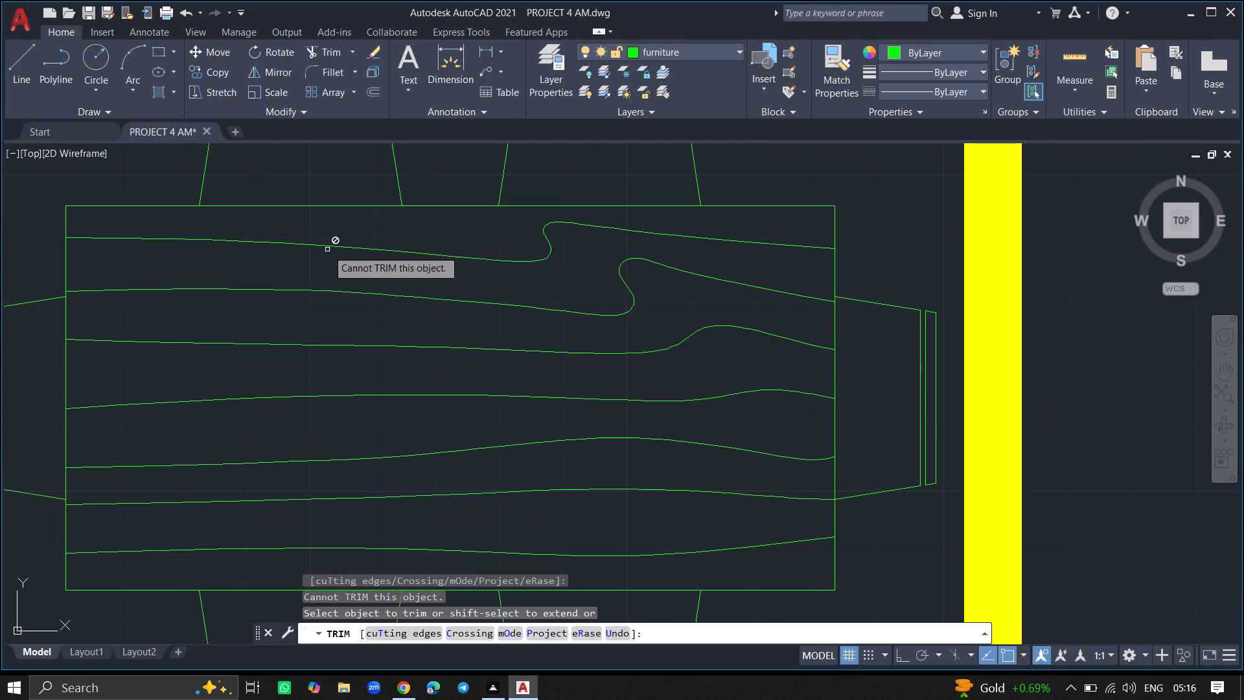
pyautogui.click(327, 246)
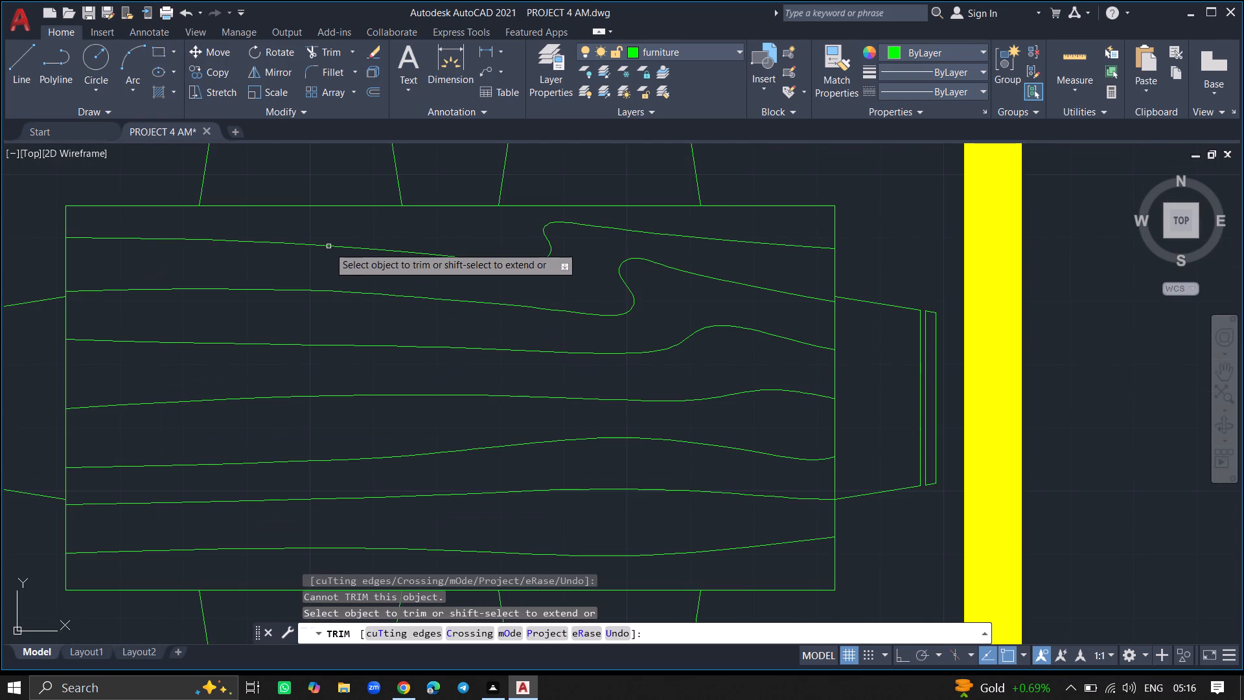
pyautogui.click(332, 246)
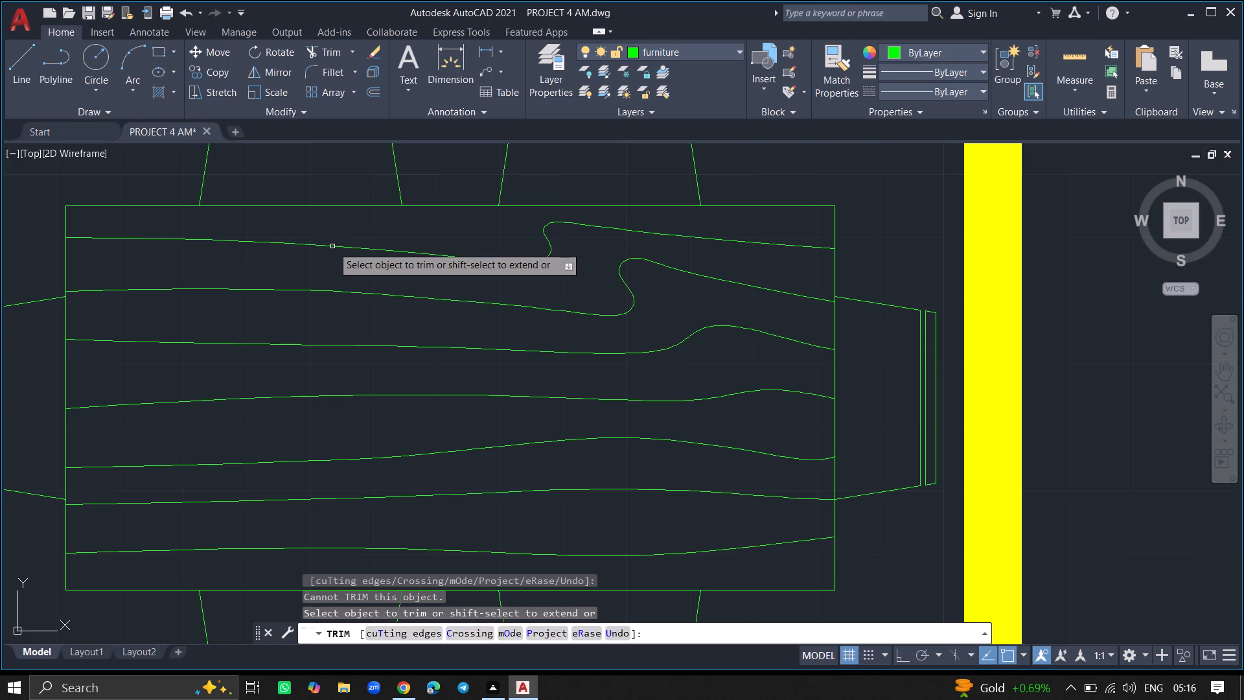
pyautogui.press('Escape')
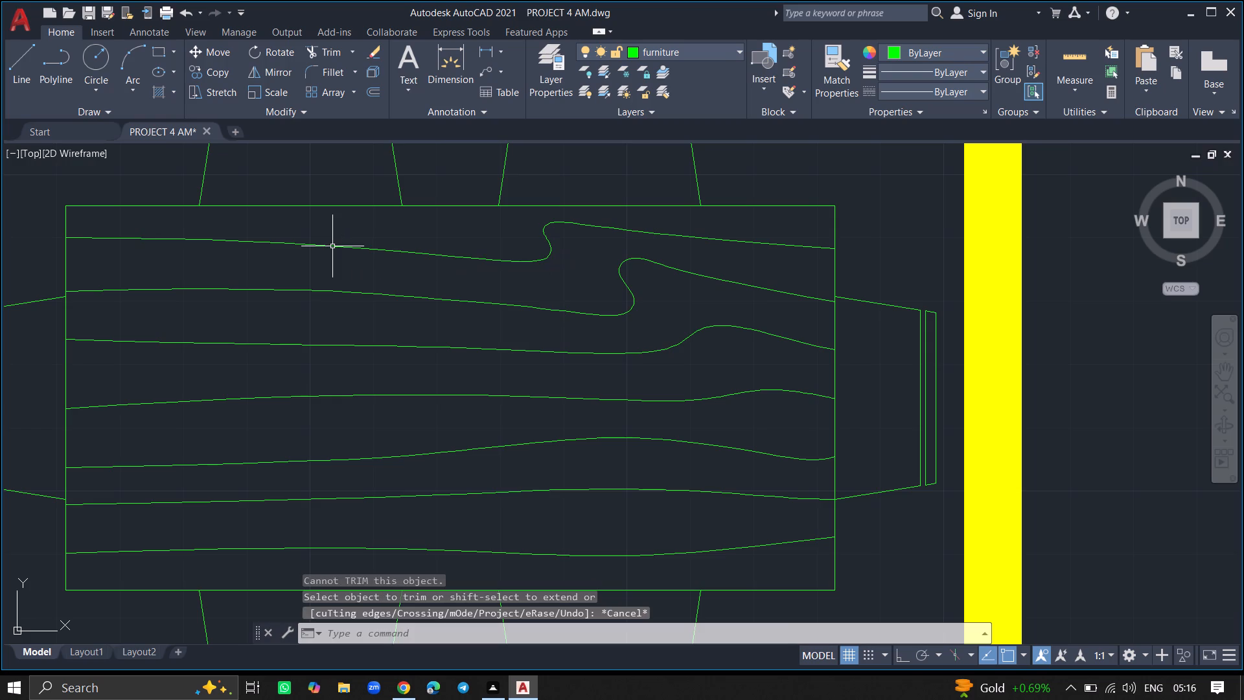
# Explode the dining set block into separate objects.
pyautogui.keyDown('ctrl'); pyautogui.scroll(-3, 332, 246); pyautogui.keyUp('ctrl')
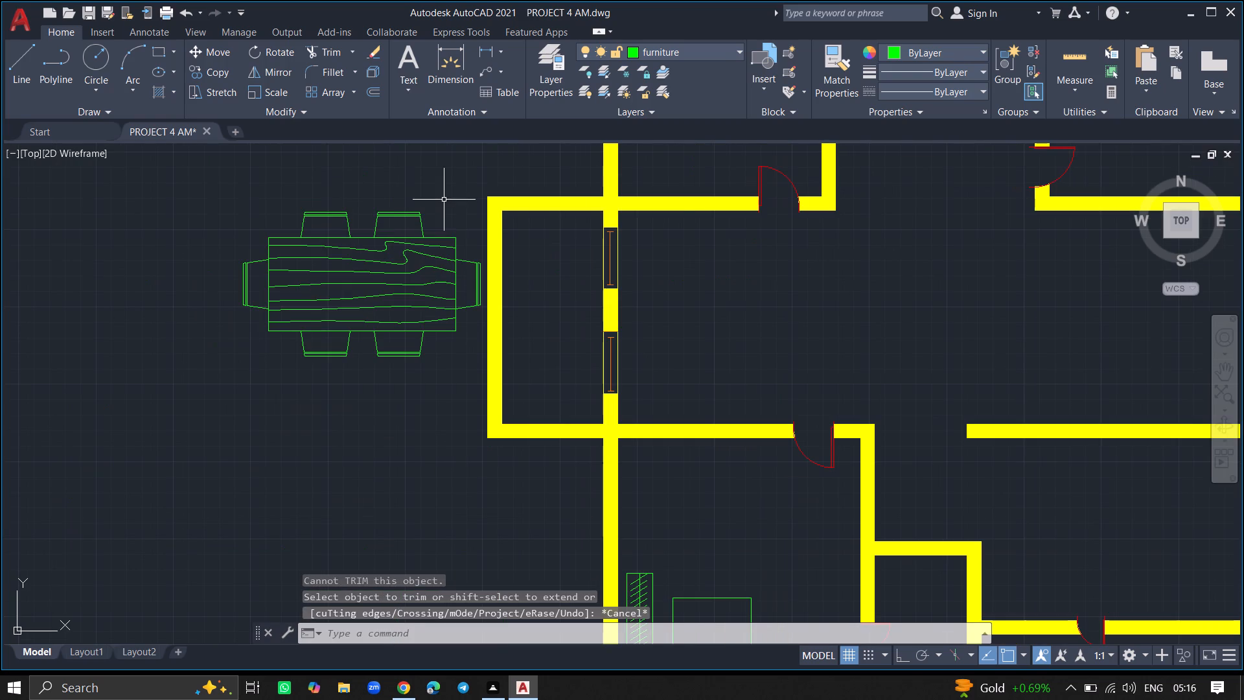
pyautogui.click(444, 200)
pyautogui.click(280, 382)
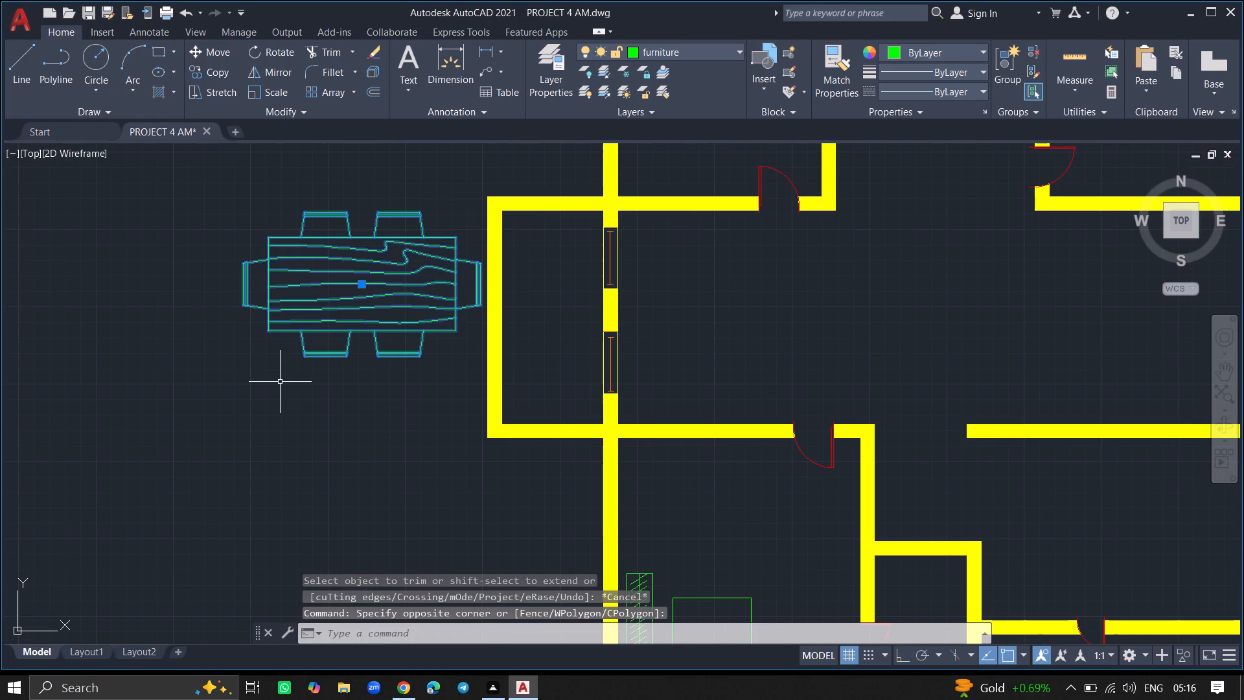
pyautogui.write('EXPLO')
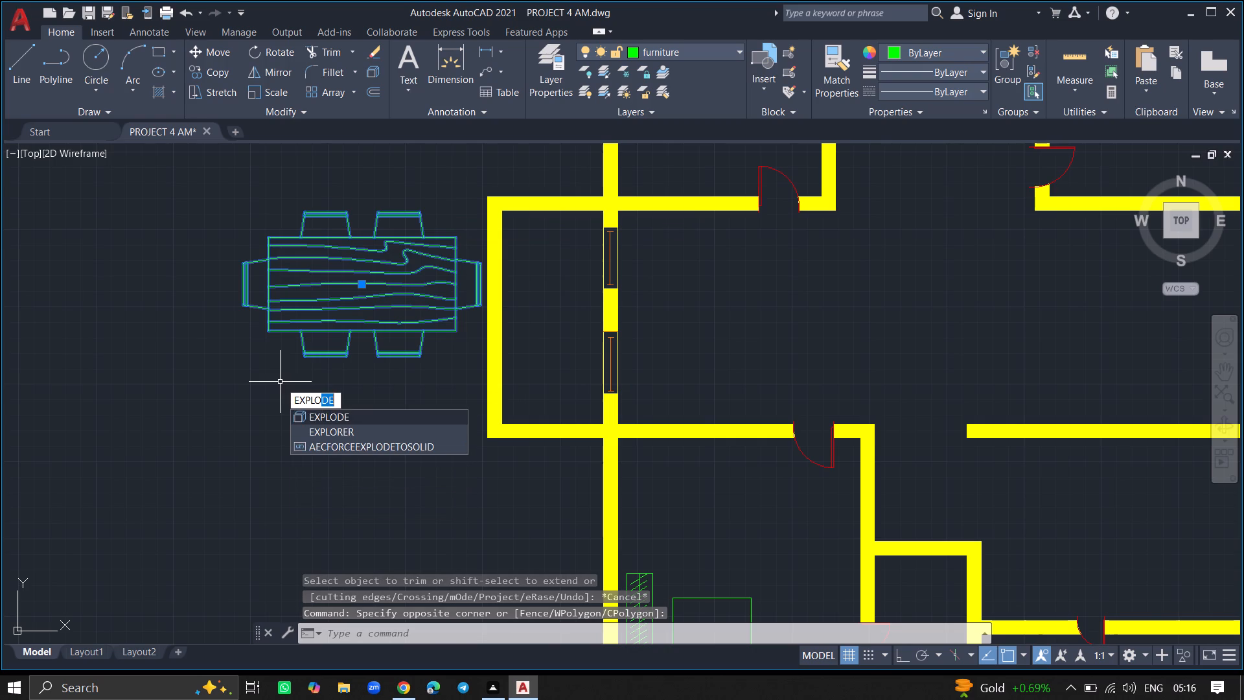
pyautogui.click(295, 411)
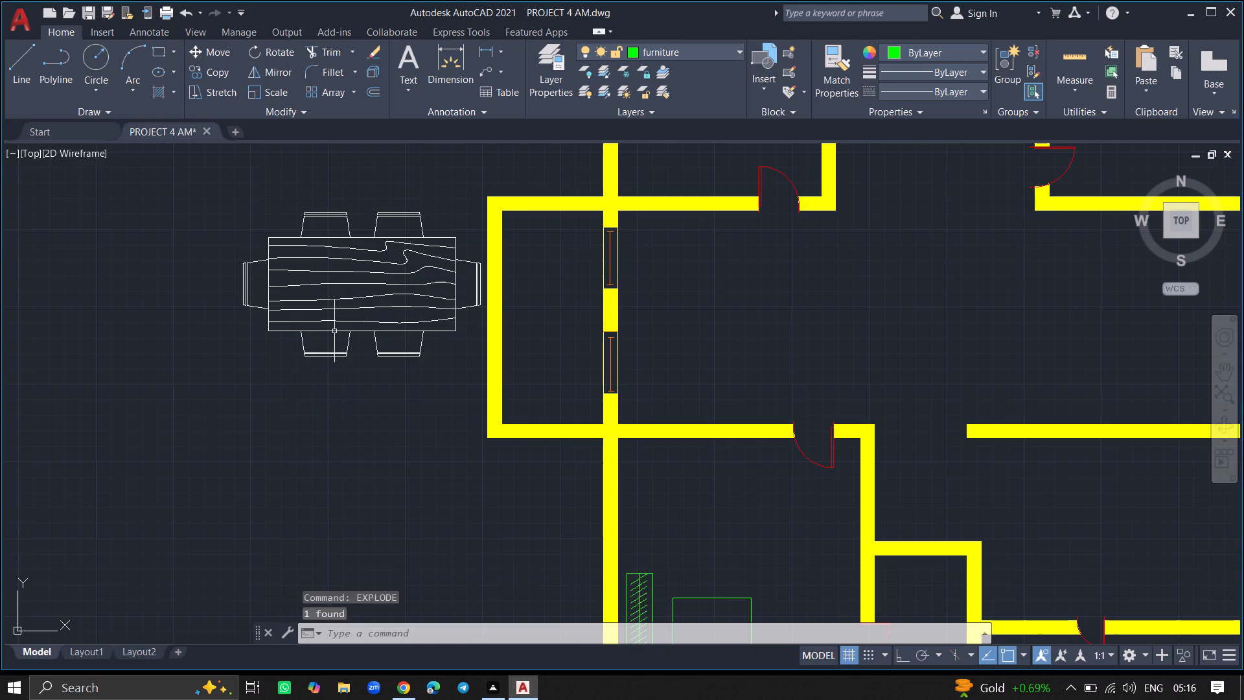
# Trim away the left half of the uppermost wood-grain line on the dining table, up to the table's left edge.
pyautogui.write('TR')
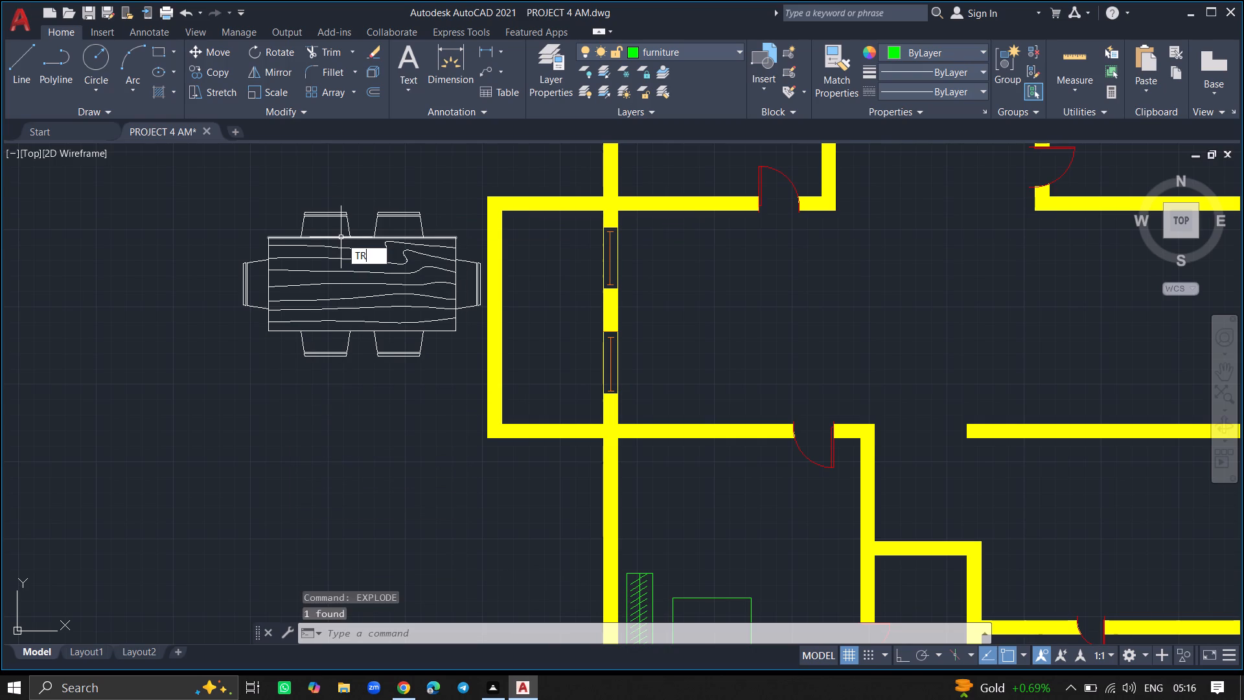
pyautogui.write('IM')
pyautogui.press('Return')
pyautogui.keyDown('ctrl'); pyautogui.scroll(6, 345, 237); pyautogui.keyUp('ctrl')
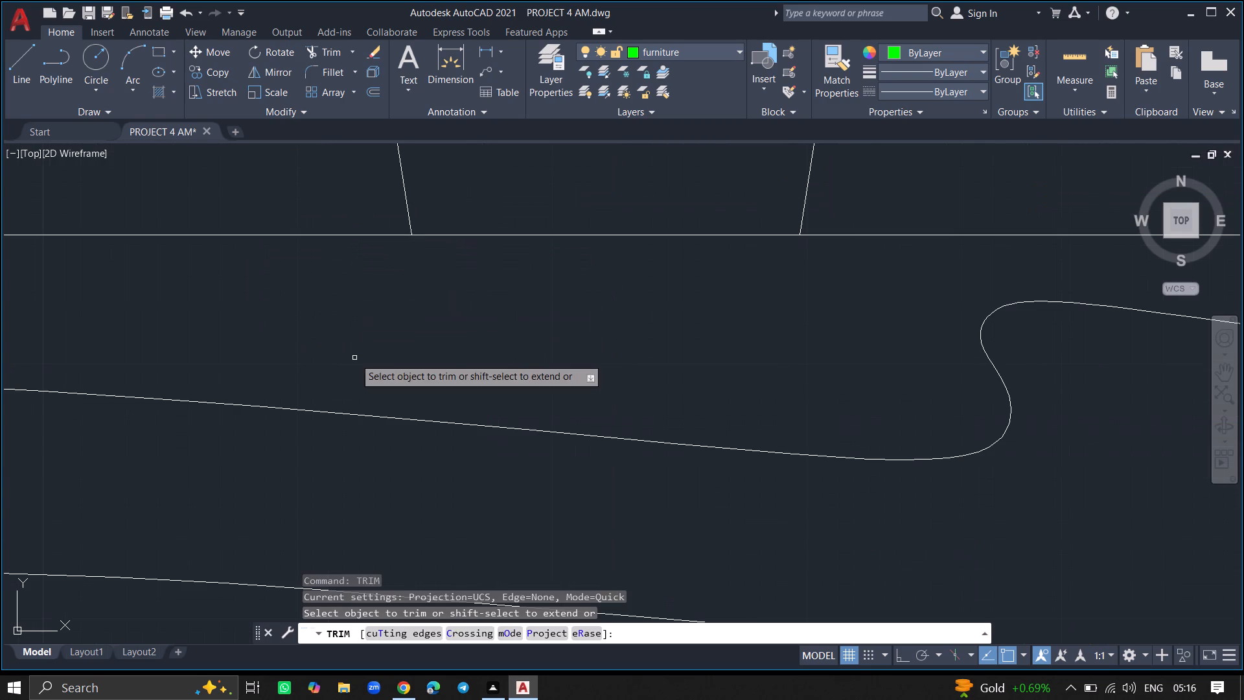
pyautogui.click(362, 415)
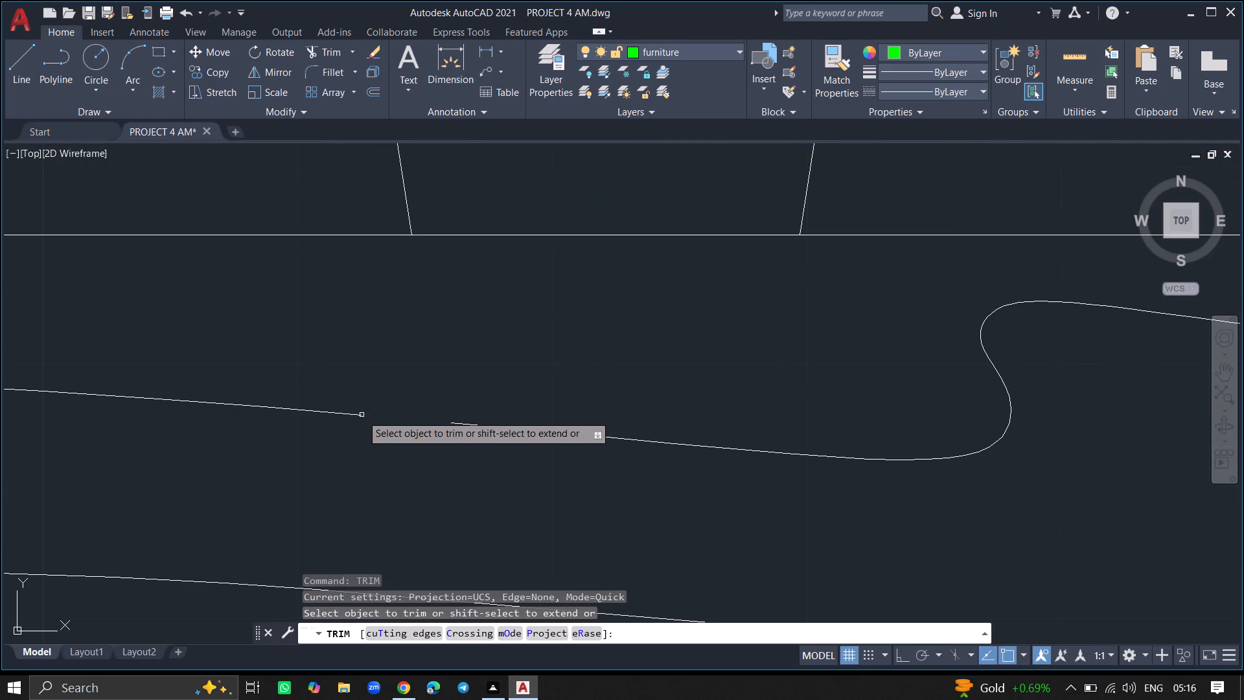
pyautogui.click(358, 415)
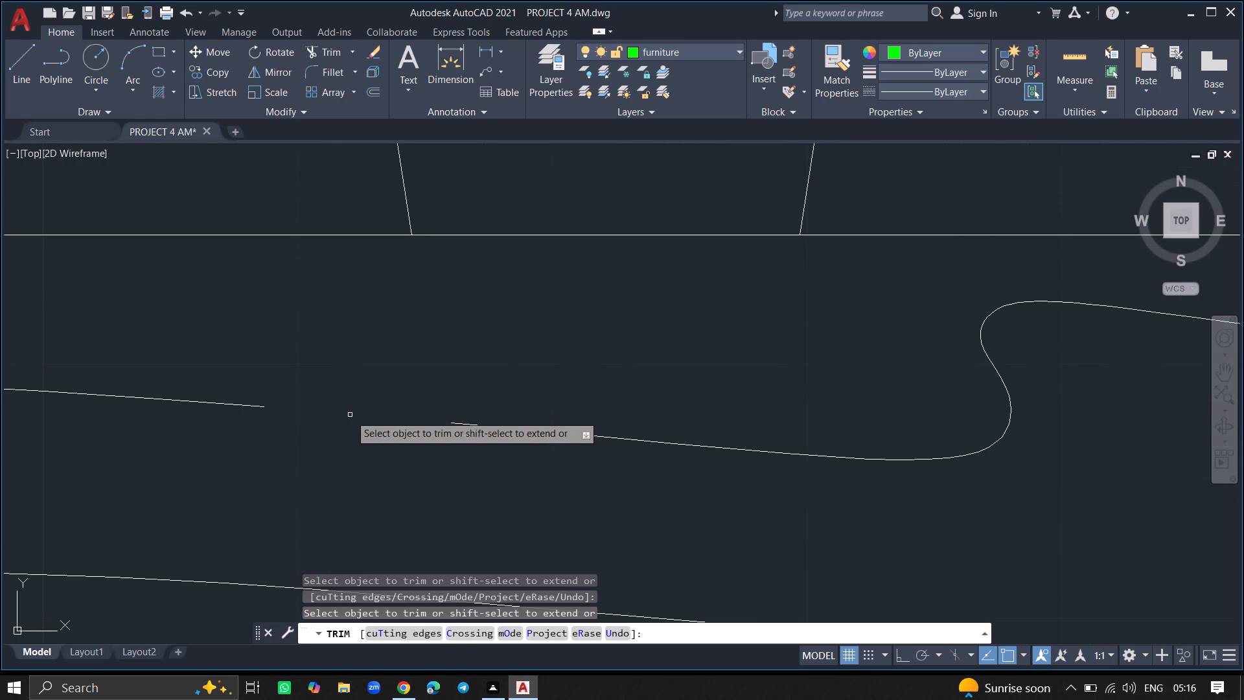
pyautogui.click(263, 408)
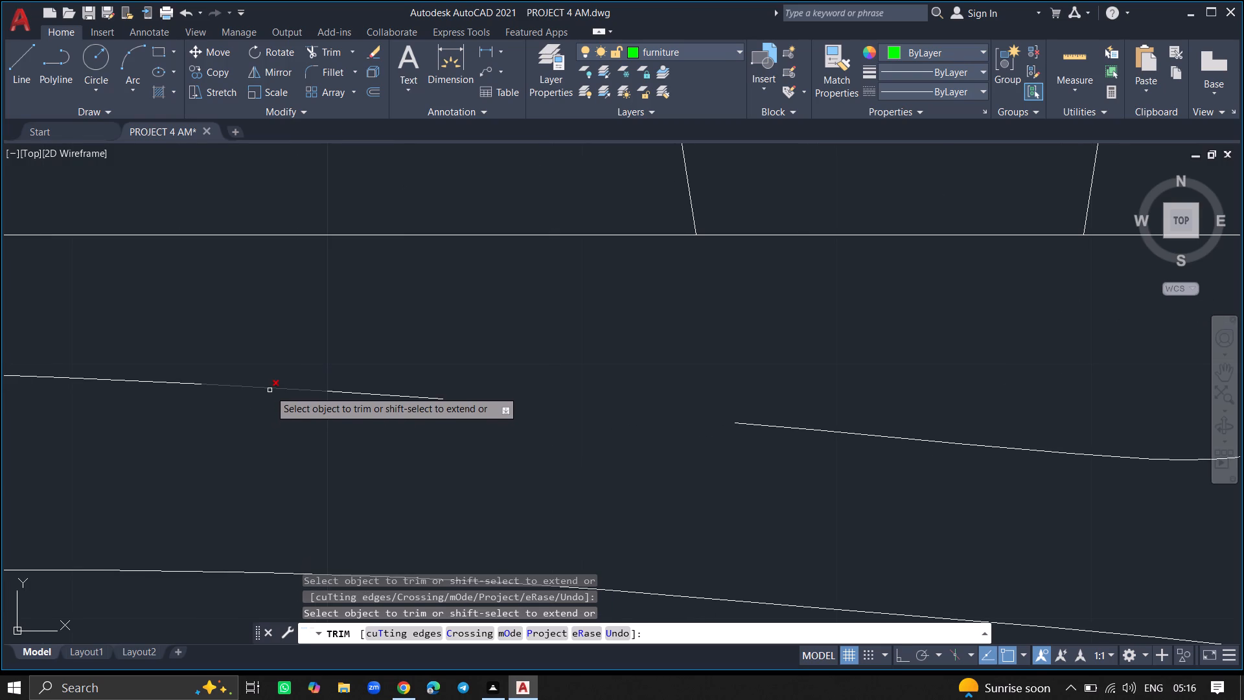
pyautogui.click(270, 390)
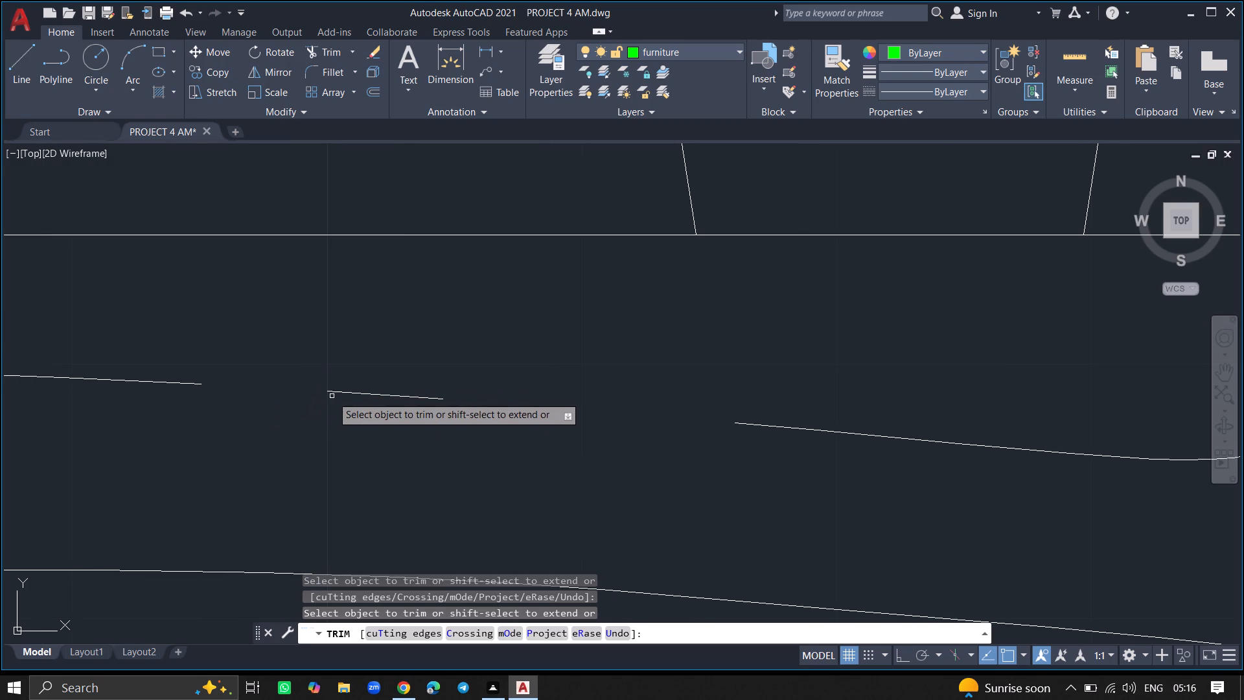
pyautogui.click(333, 392)
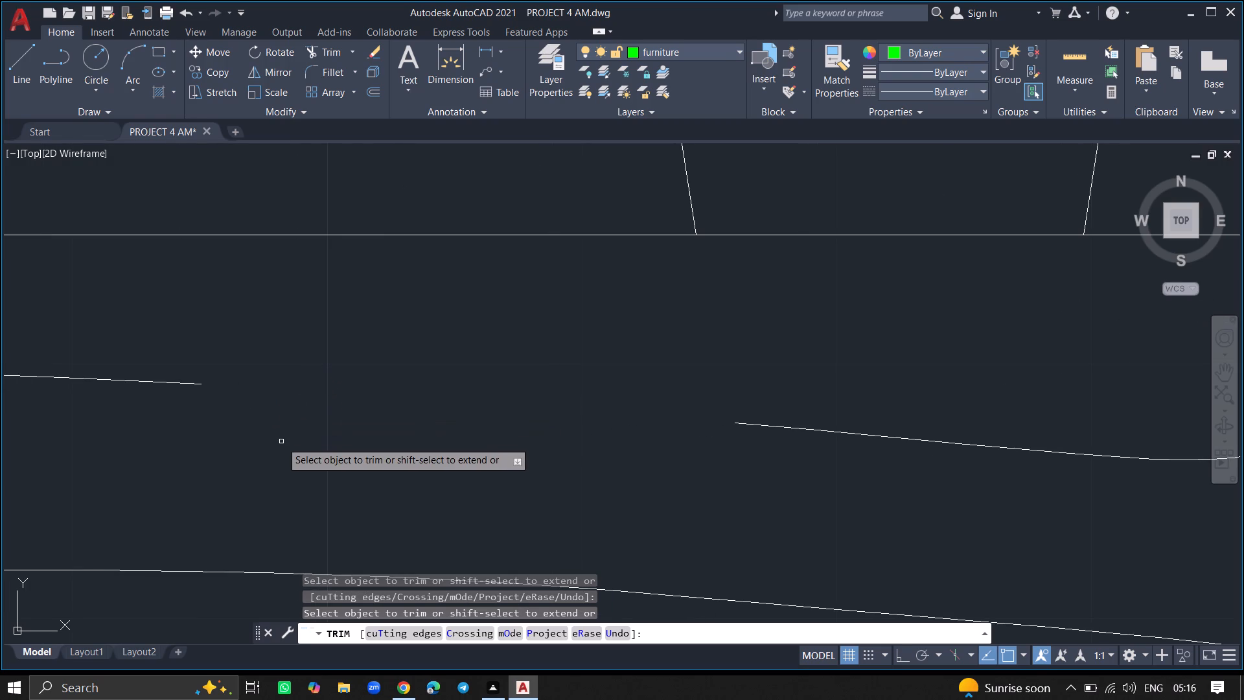
pyautogui.keyDown('ctrl'); pyautogui.scroll(-2, 281, 441); pyautogui.keyUp('ctrl')
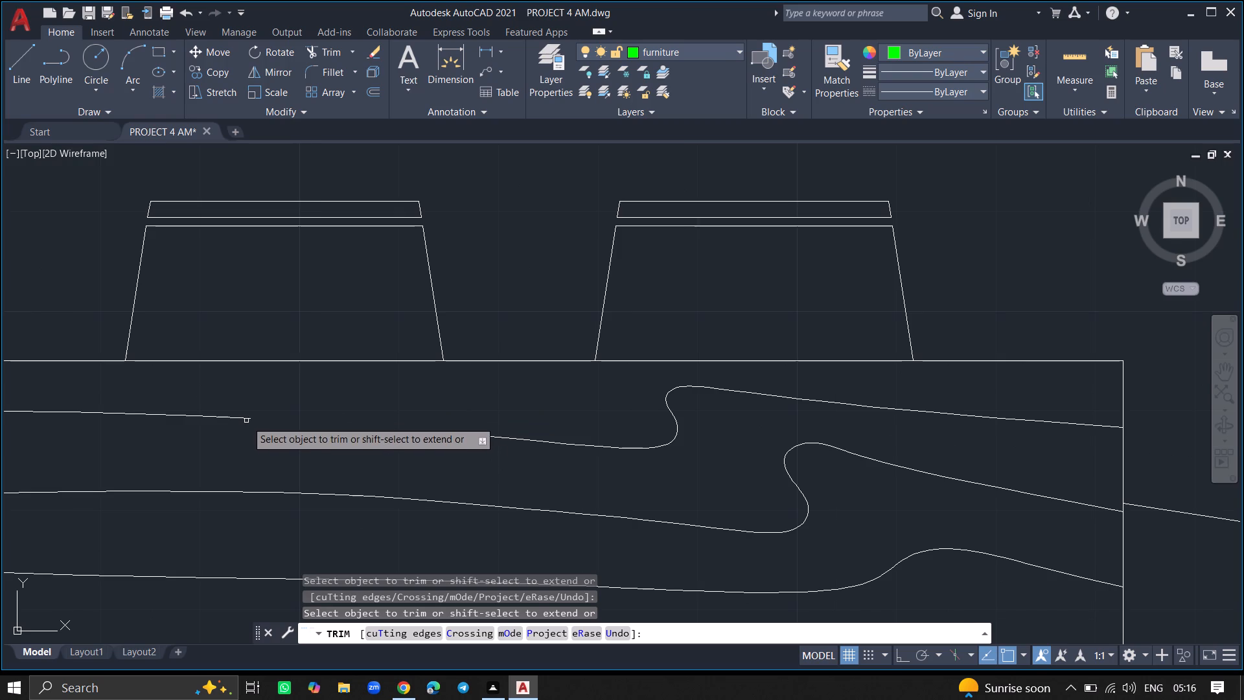
pyautogui.click(246, 420)
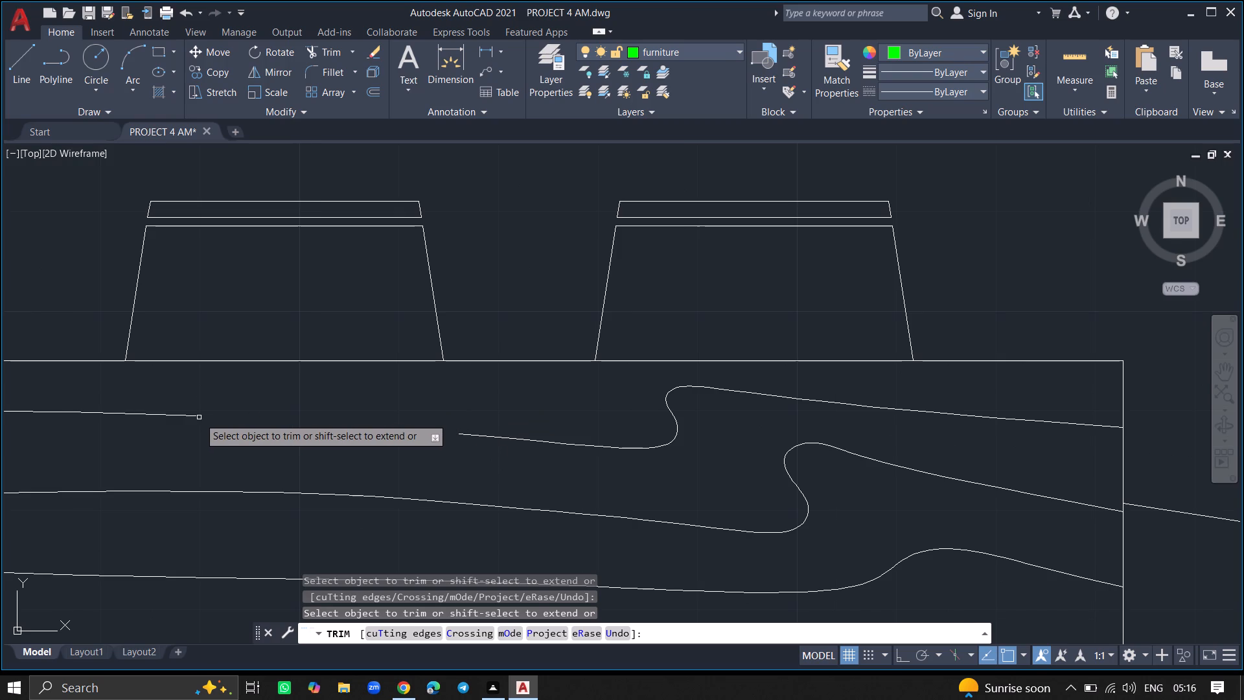
pyautogui.click(196, 416)
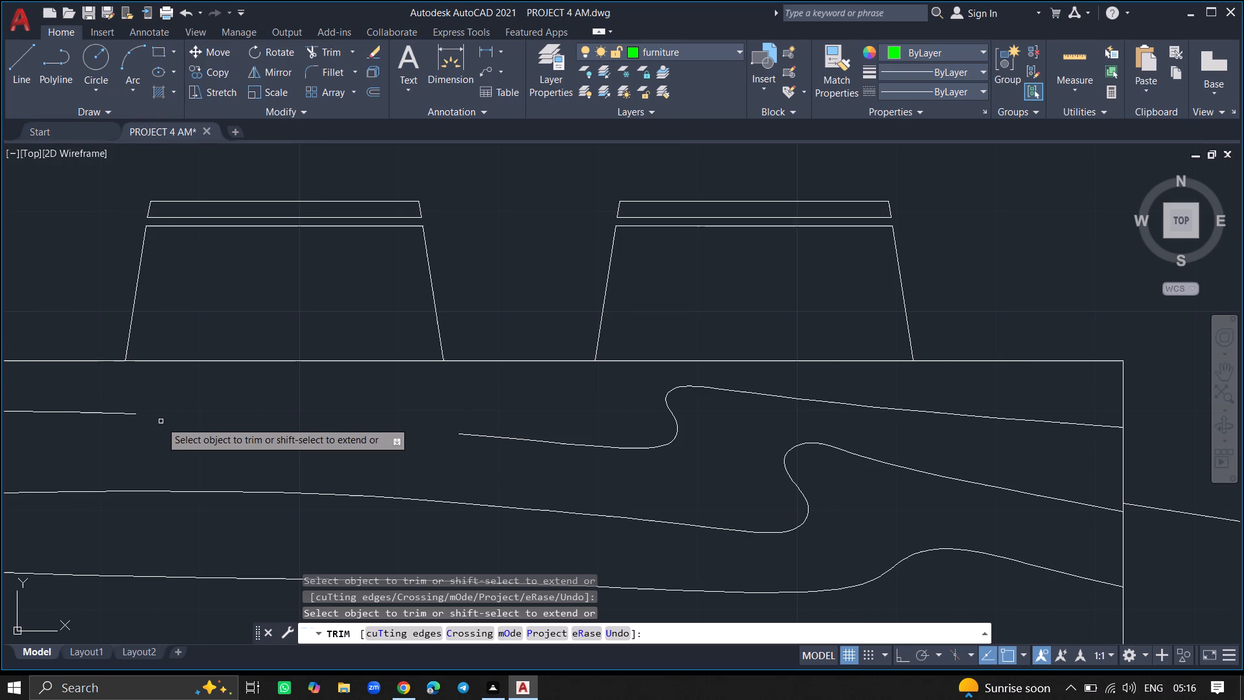
pyautogui.click(135, 414)
pyautogui.keyDown('ctrl'); pyautogui.scroll(-3, 135, 414); pyautogui.keyUp('ctrl')
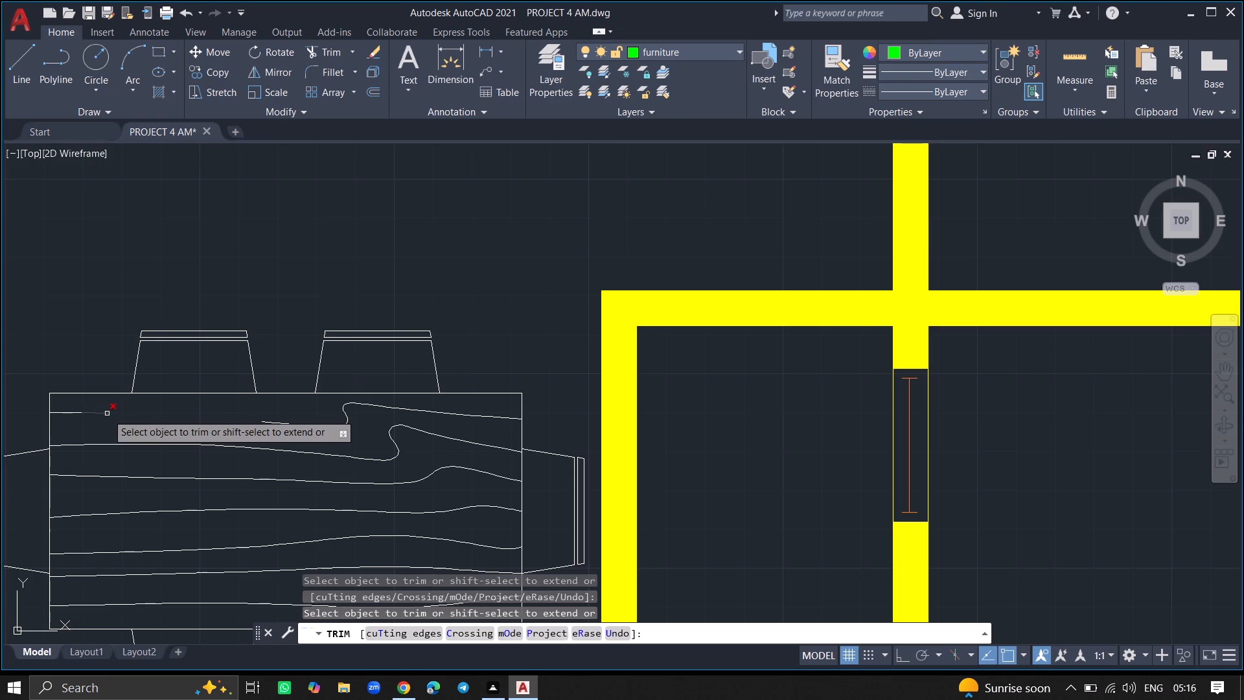
pyautogui.click(107, 414)
pyautogui.click(77, 413)
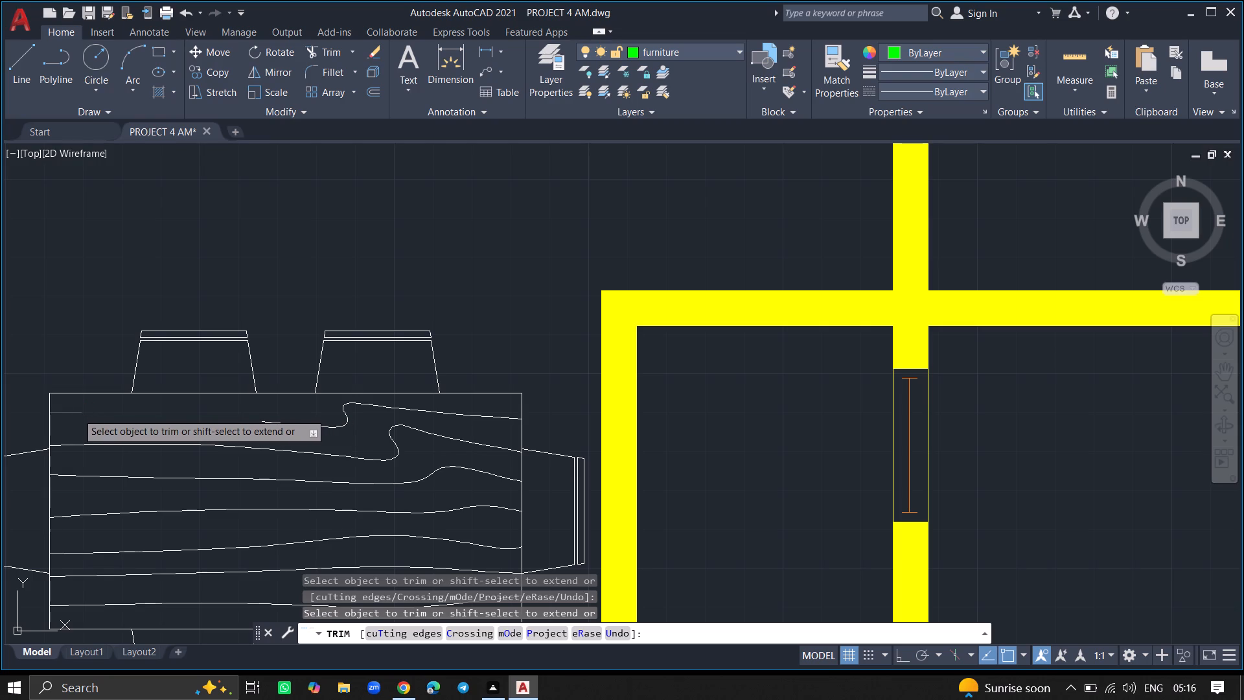
# Trim away the entire second wood-grain line from the top of the dining table.
pyautogui.click(110, 446)
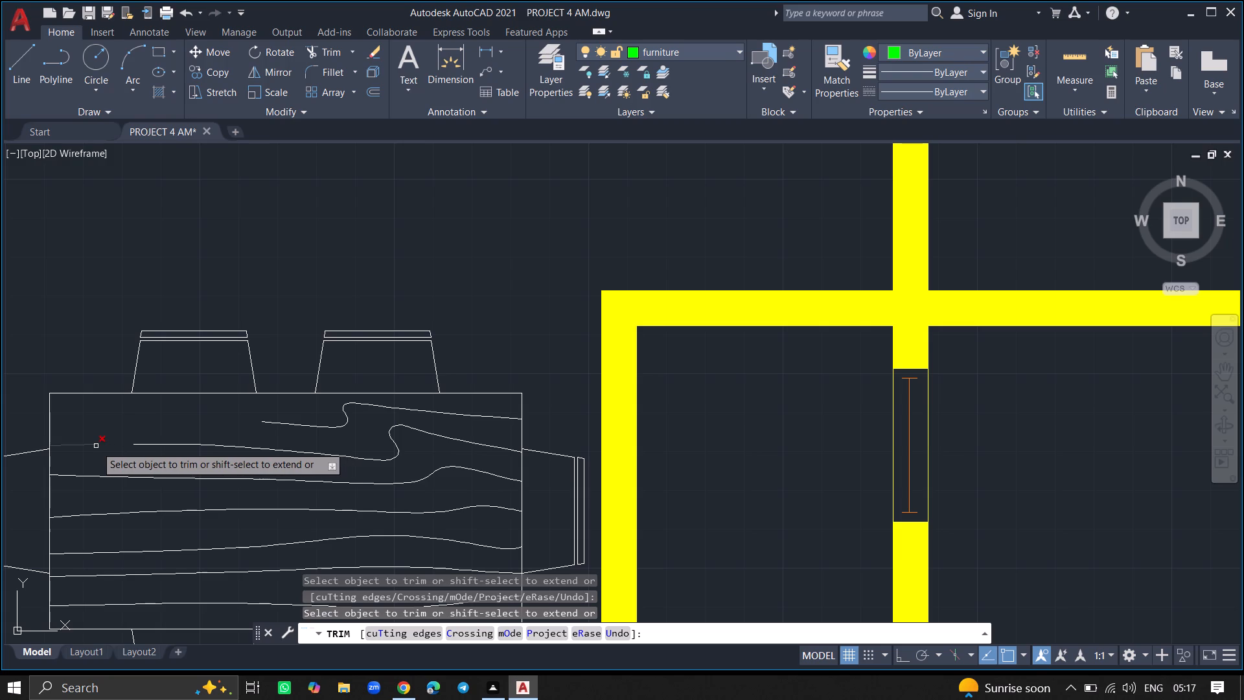
pyautogui.click(96, 446)
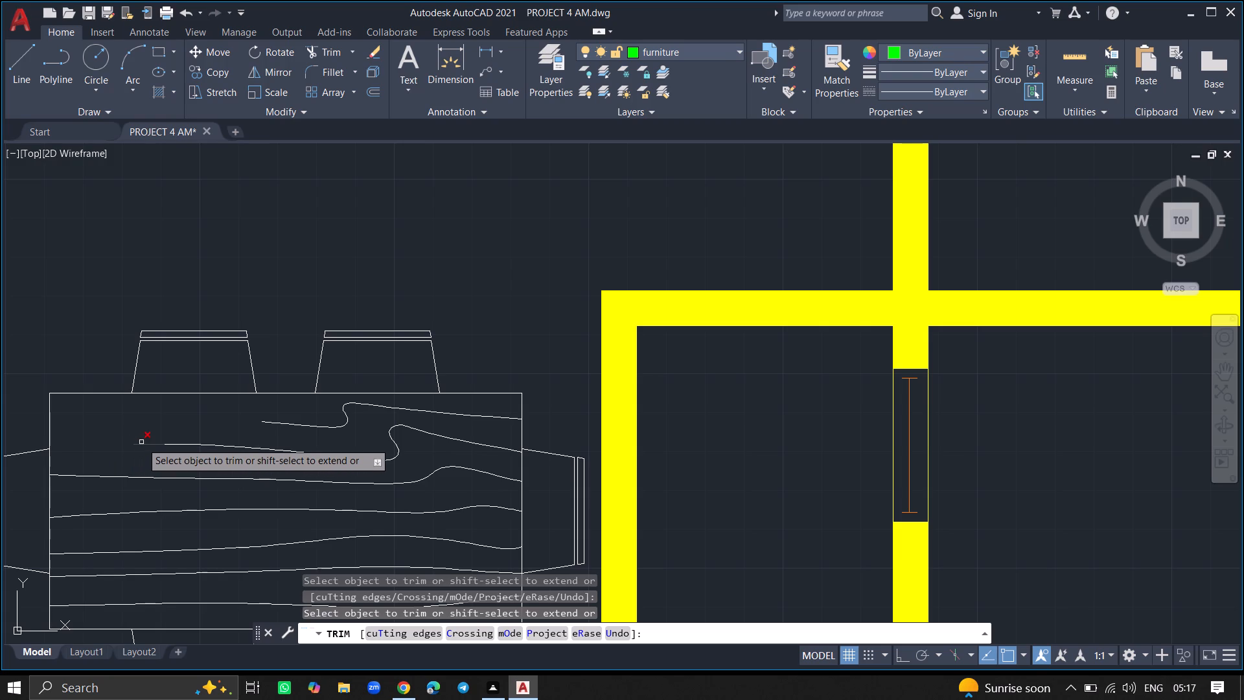
pyautogui.click(141, 442)
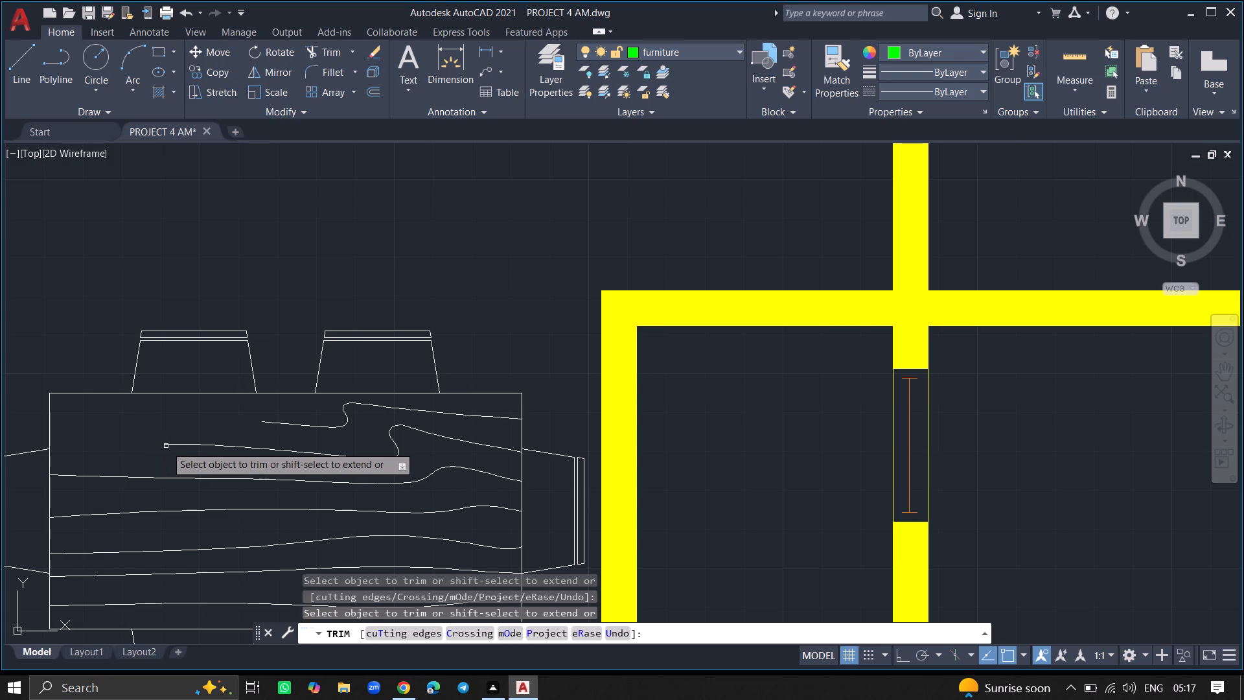
pyautogui.click(166, 446)
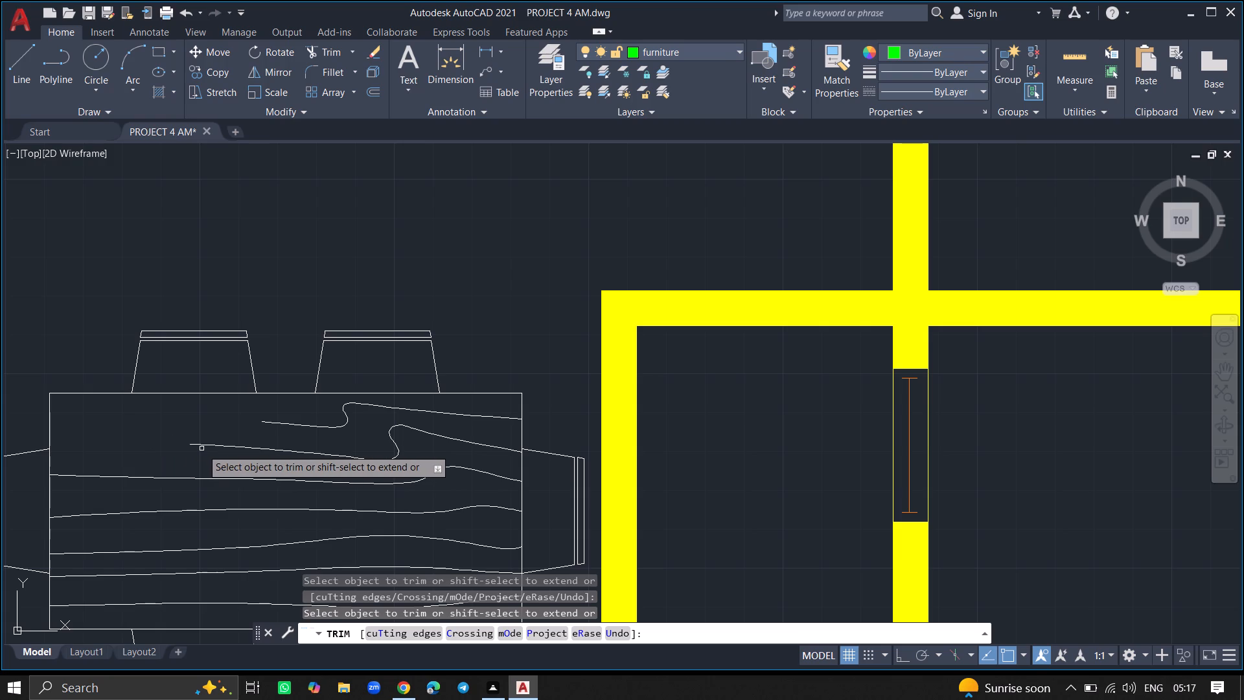
pyautogui.click(202, 444)
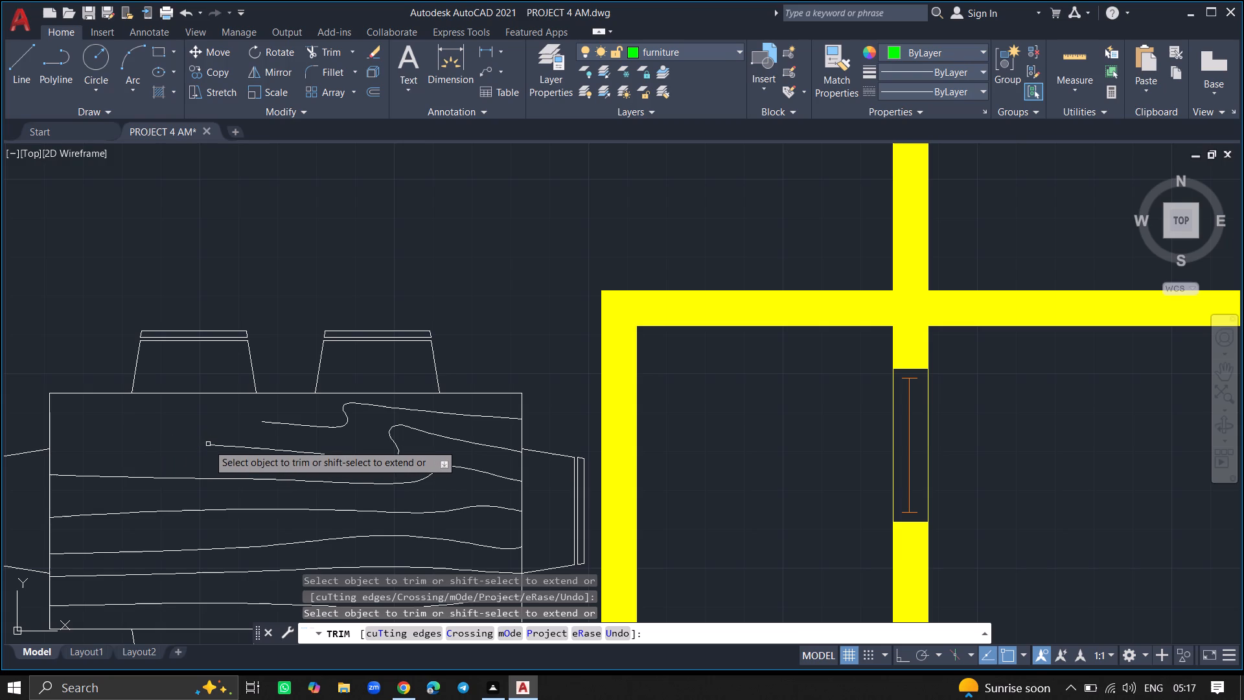
pyautogui.click(209, 444)
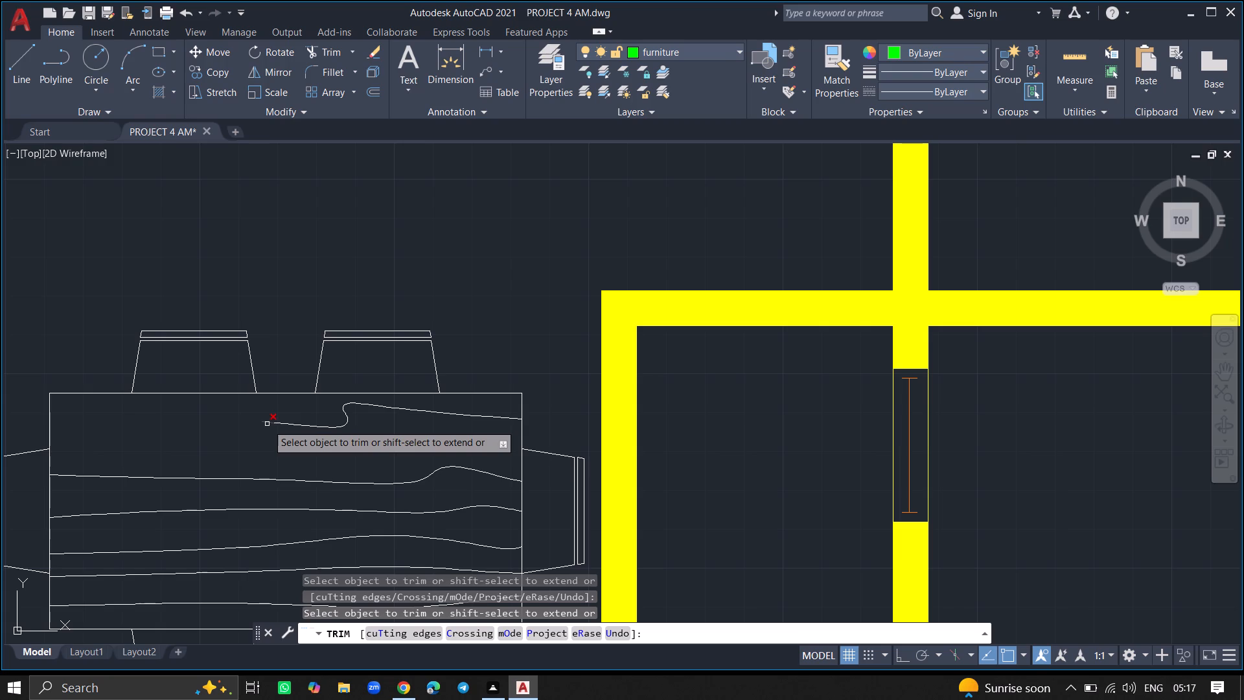
# Trim away the remaining curled right-hand part of the uppermost wood-grain line on the dining table.
pyautogui.click(267, 424)
pyautogui.click(275, 424)
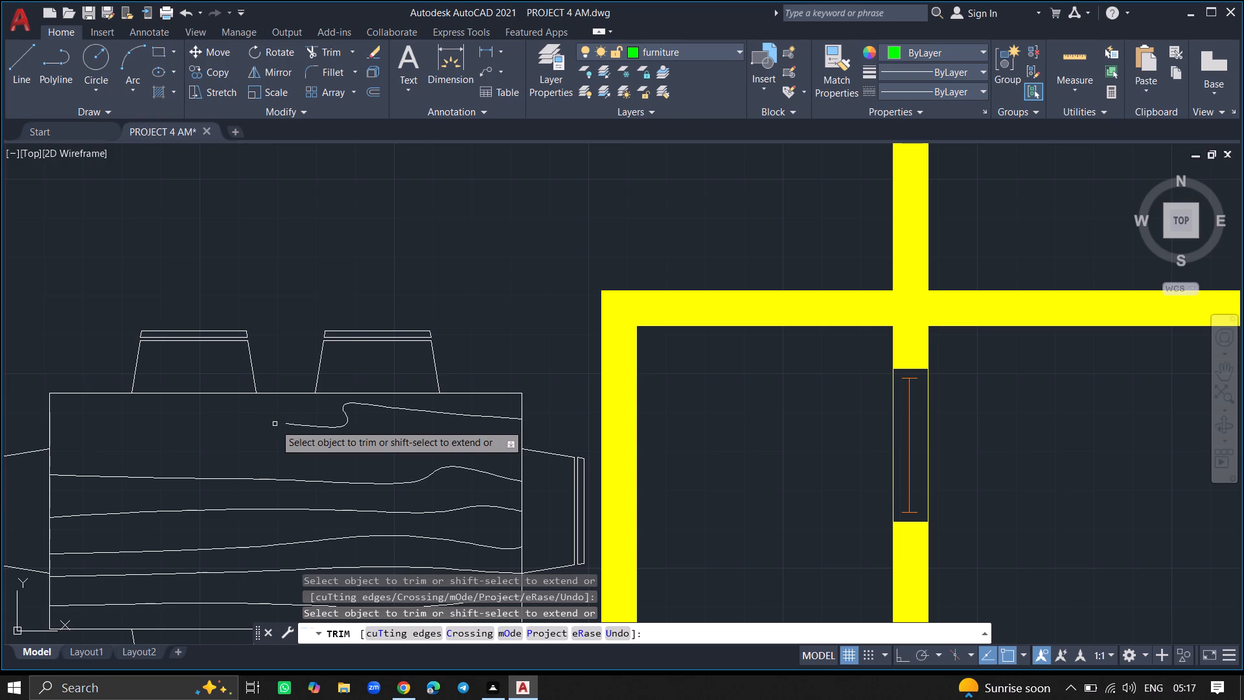
pyautogui.click(286, 424)
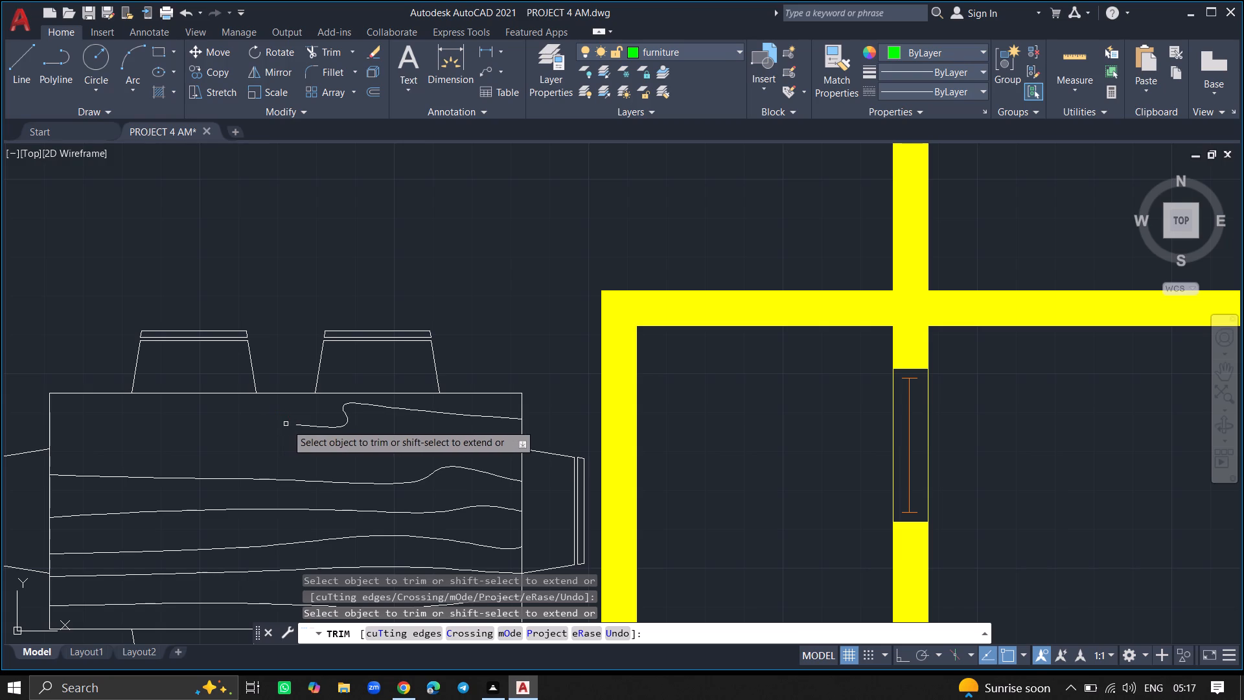
pyautogui.click(297, 424)
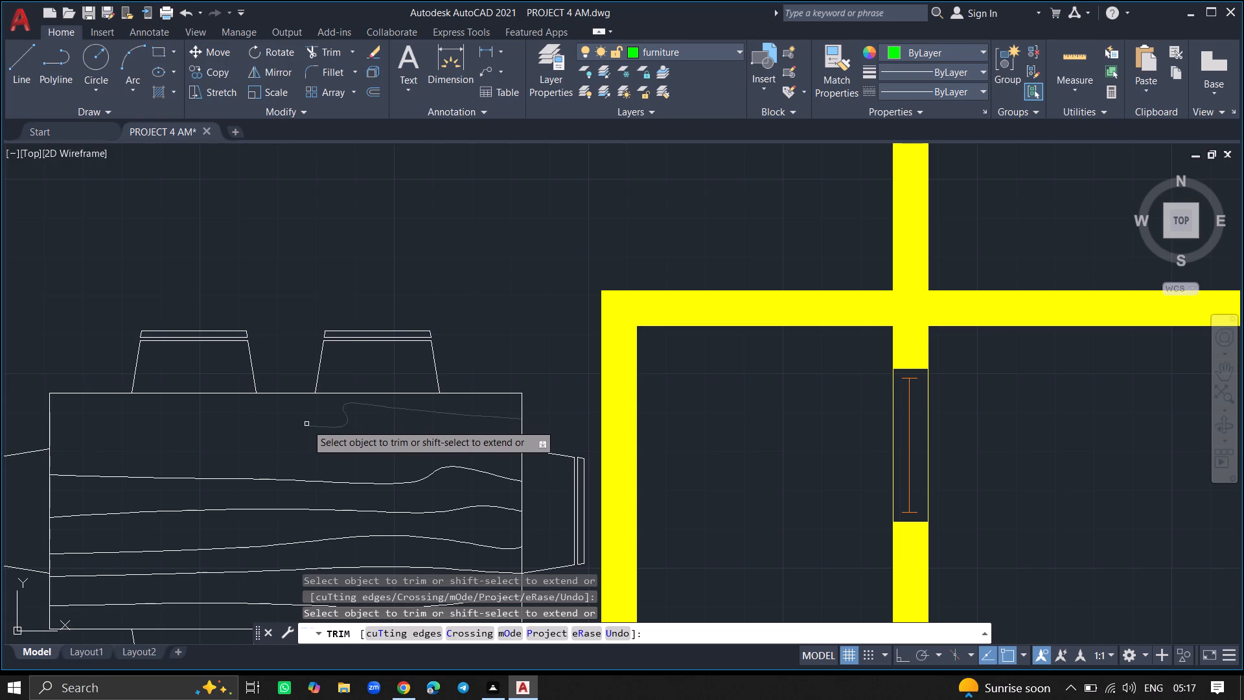
pyautogui.click(307, 424)
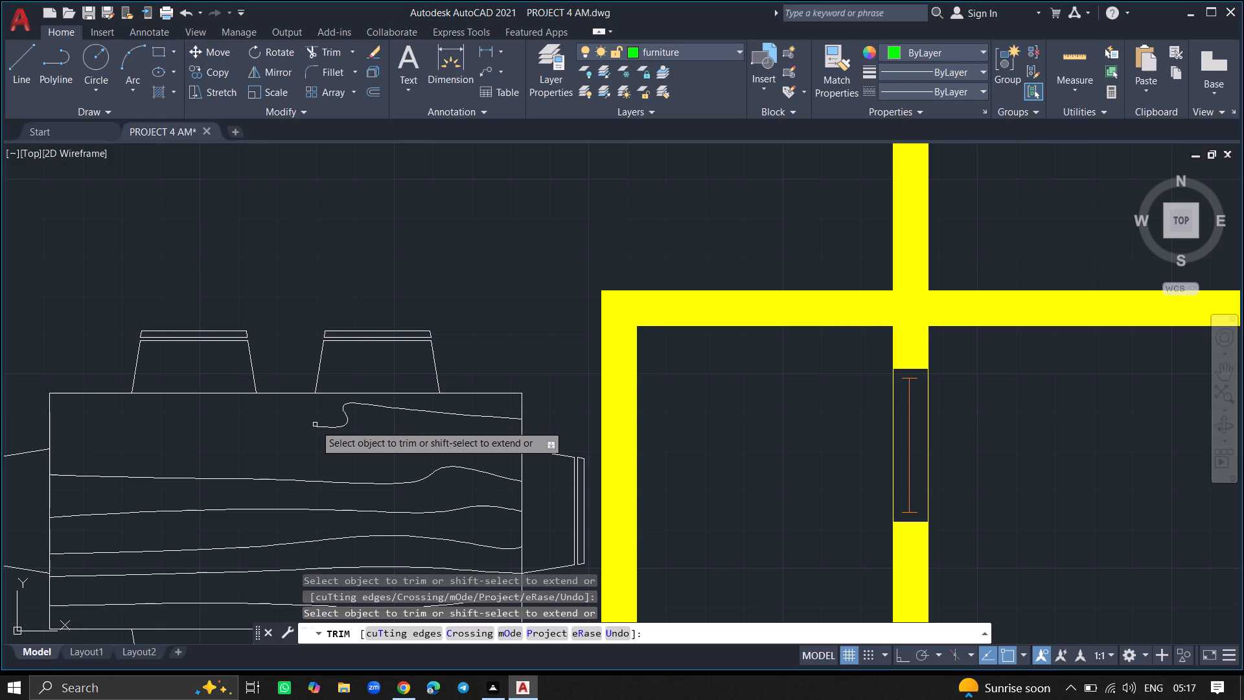
pyautogui.click(316, 426)
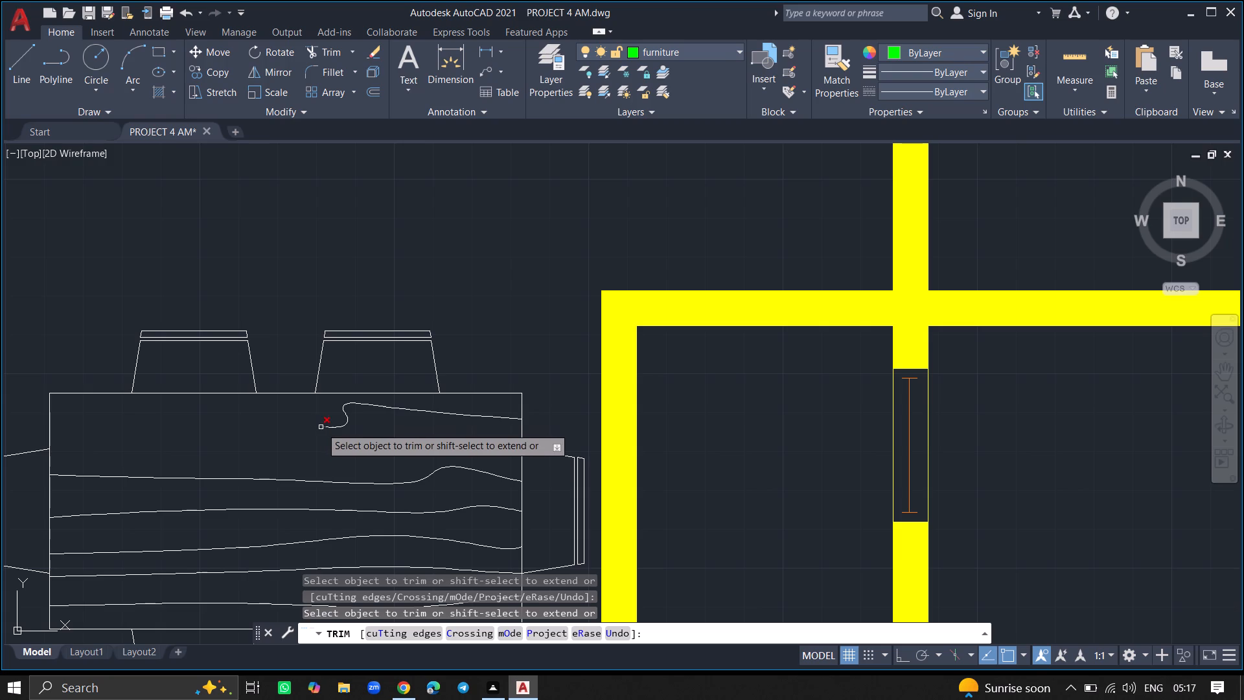
pyautogui.click(321, 428)
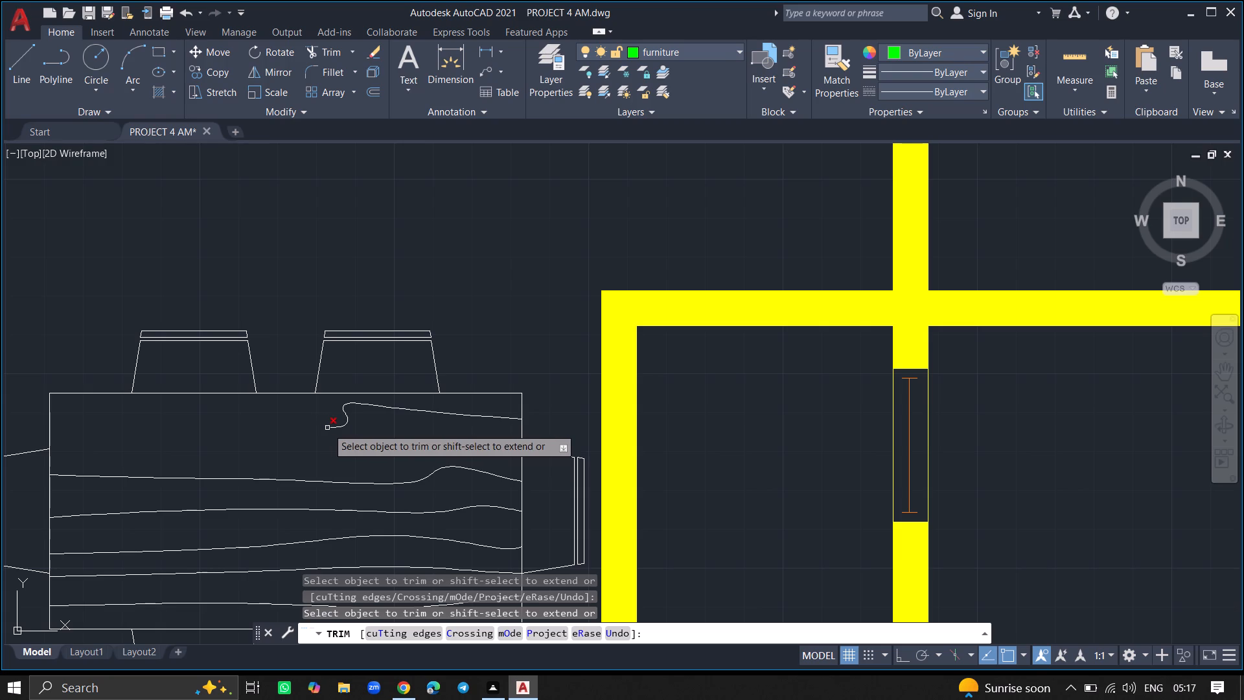
pyautogui.click(327, 428)
pyautogui.click(331, 428)
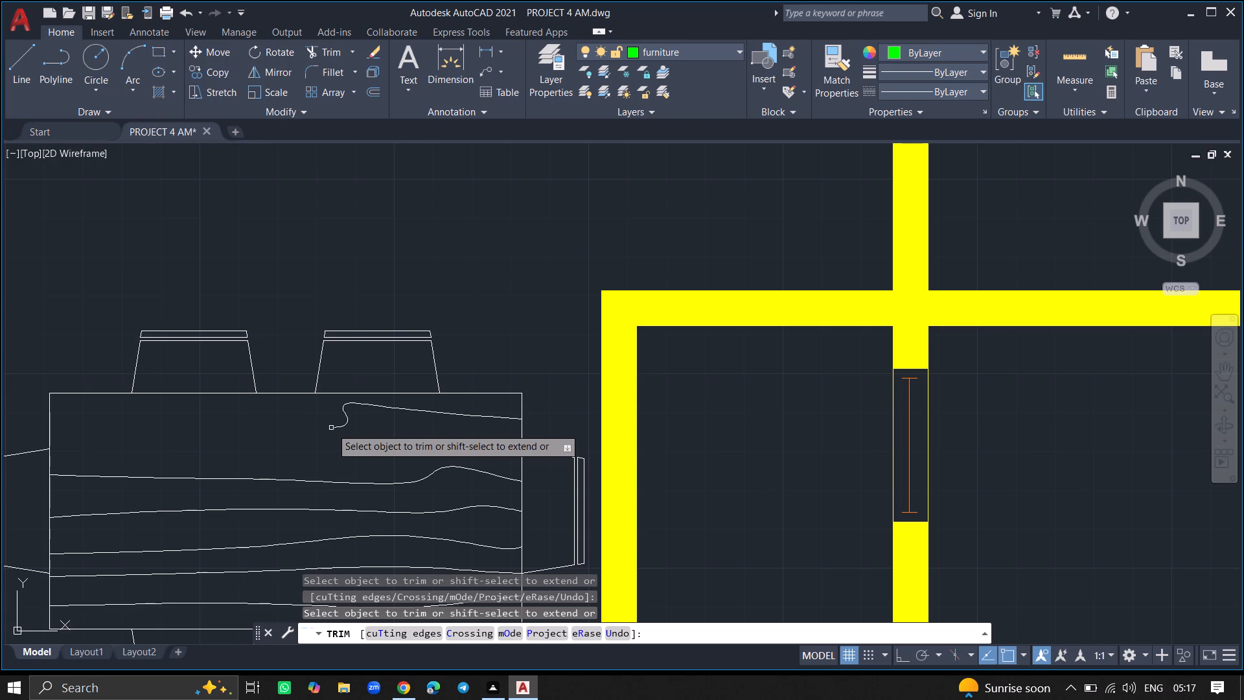
pyautogui.click(333, 426)
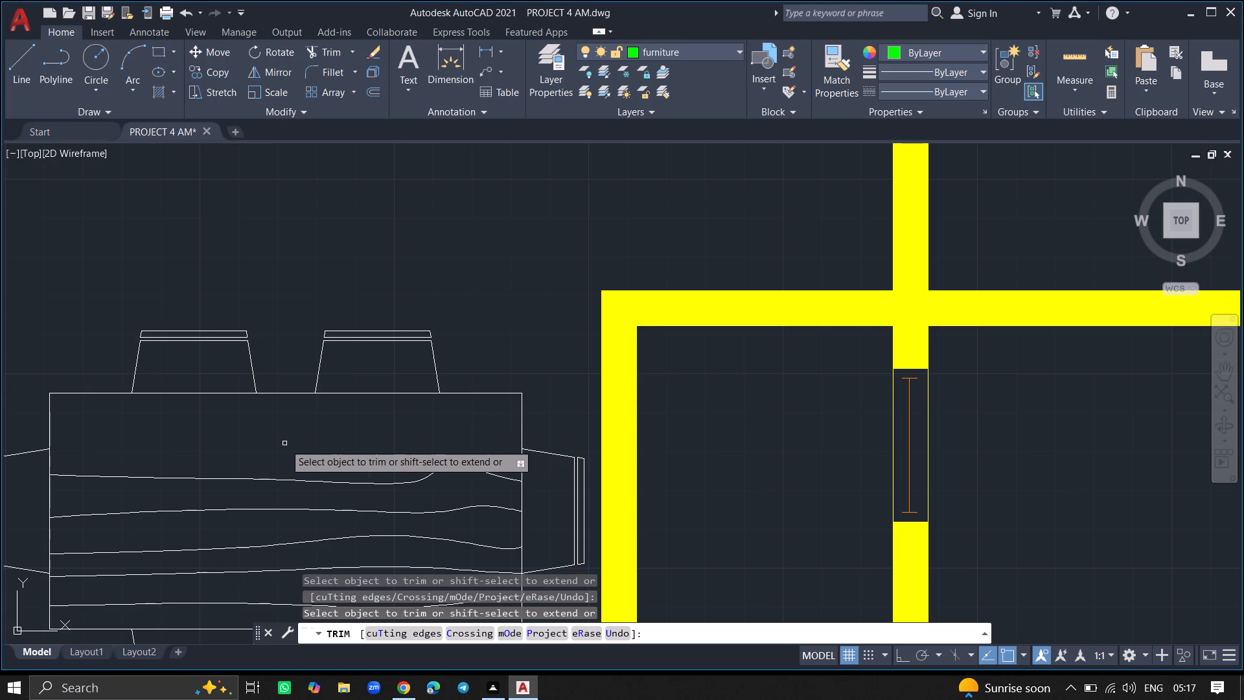
# Trim away the left half of the topmost remaining wood-grain line on the dining table, up to the table's left edge.
pyautogui.keyDown('ctrl'); pyautogui.scroll(-1, 283, 445); pyautogui.keyUp('ctrl')
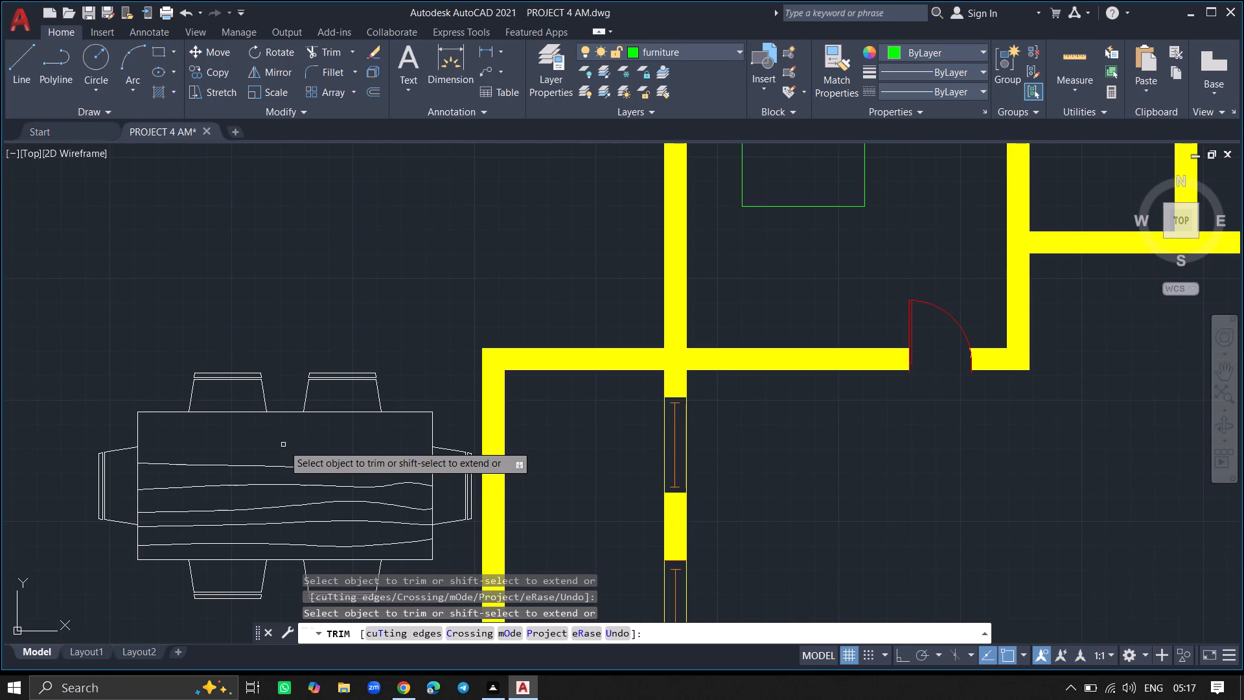
pyautogui.click(282, 467)
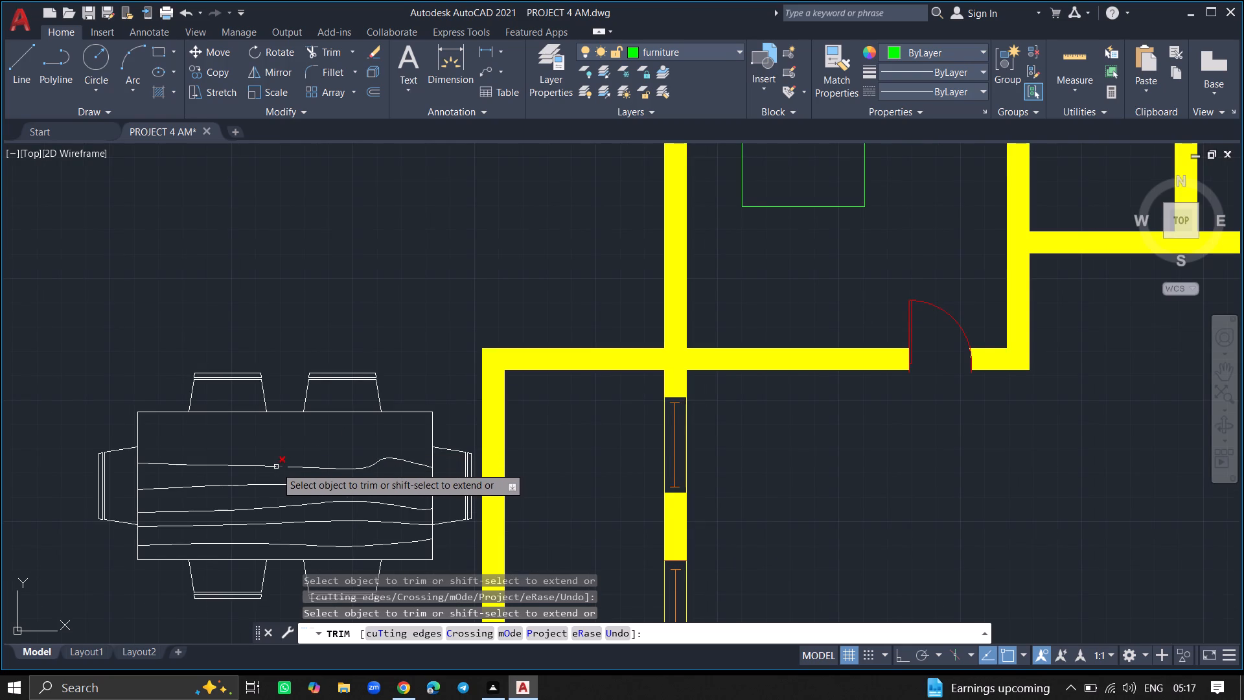
pyautogui.click(276, 467)
pyautogui.click(268, 467)
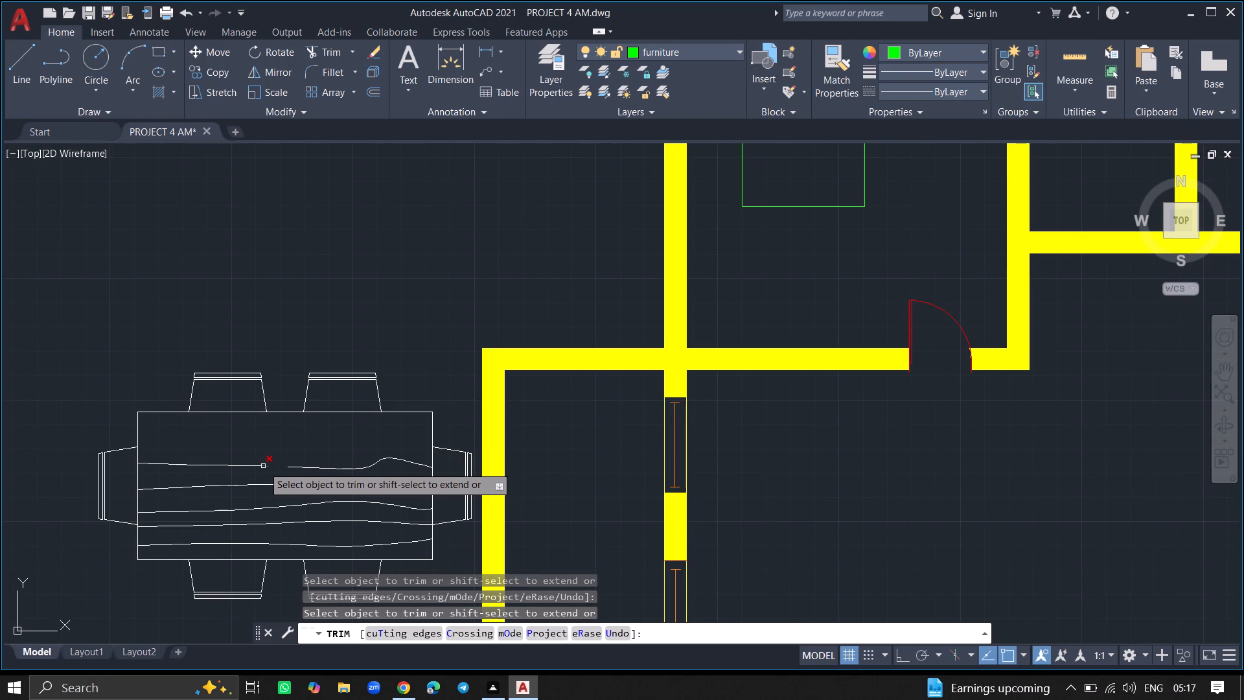
pyautogui.click(263, 466)
pyautogui.click(259, 465)
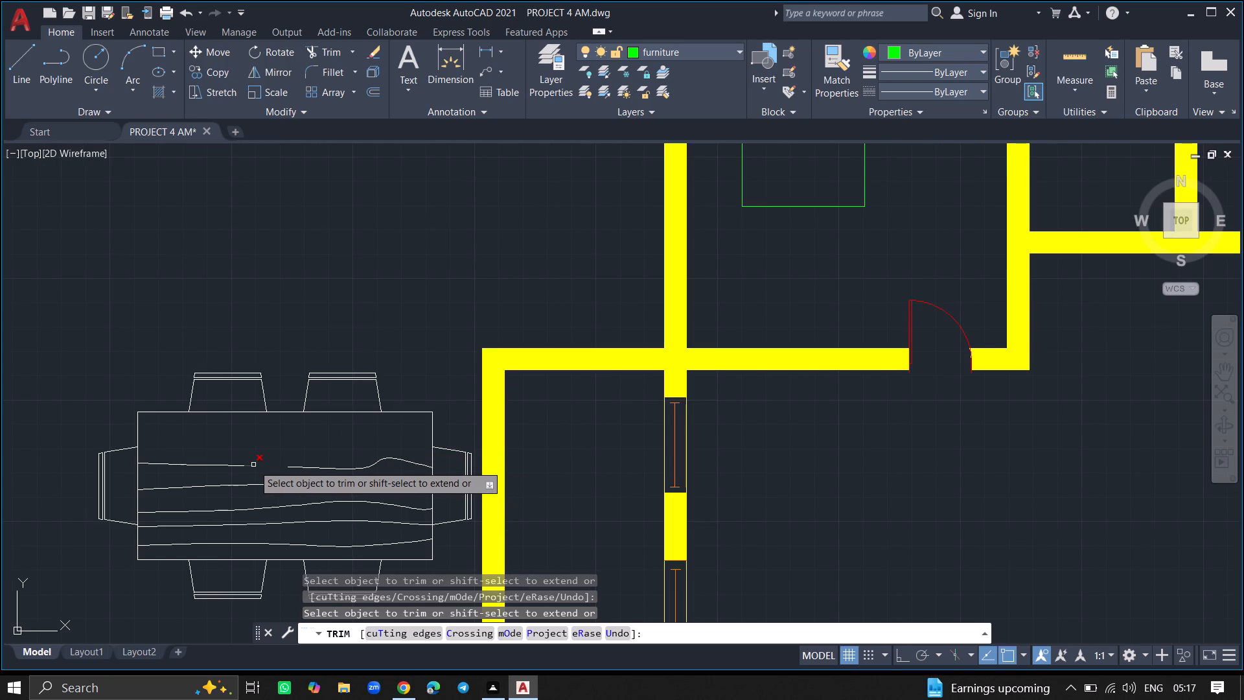
pyautogui.click(253, 465)
pyautogui.click(245, 465)
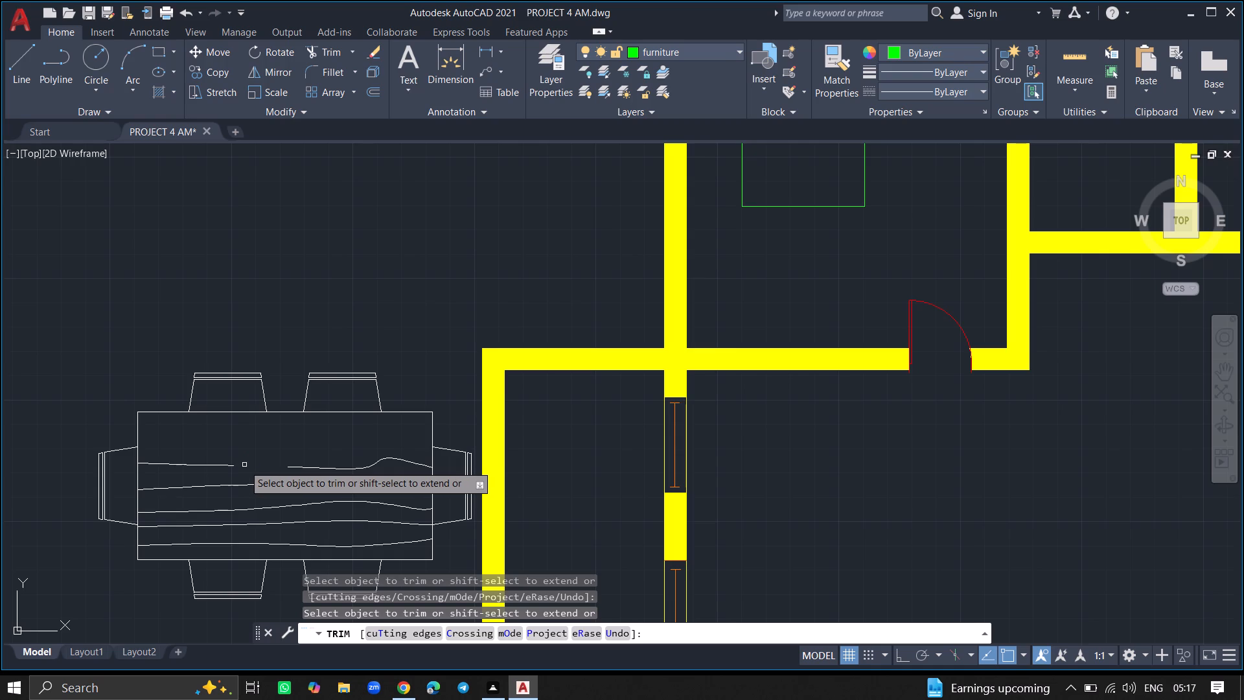
pyautogui.click(234, 464)
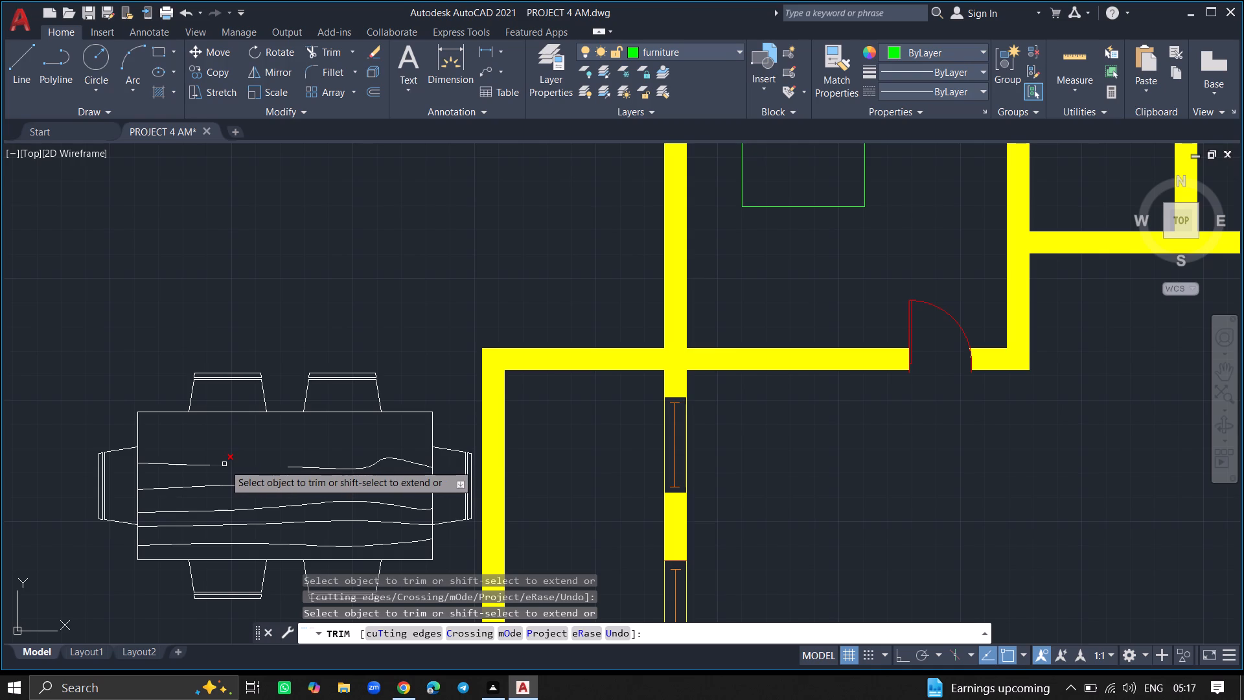
pyautogui.click(224, 464)
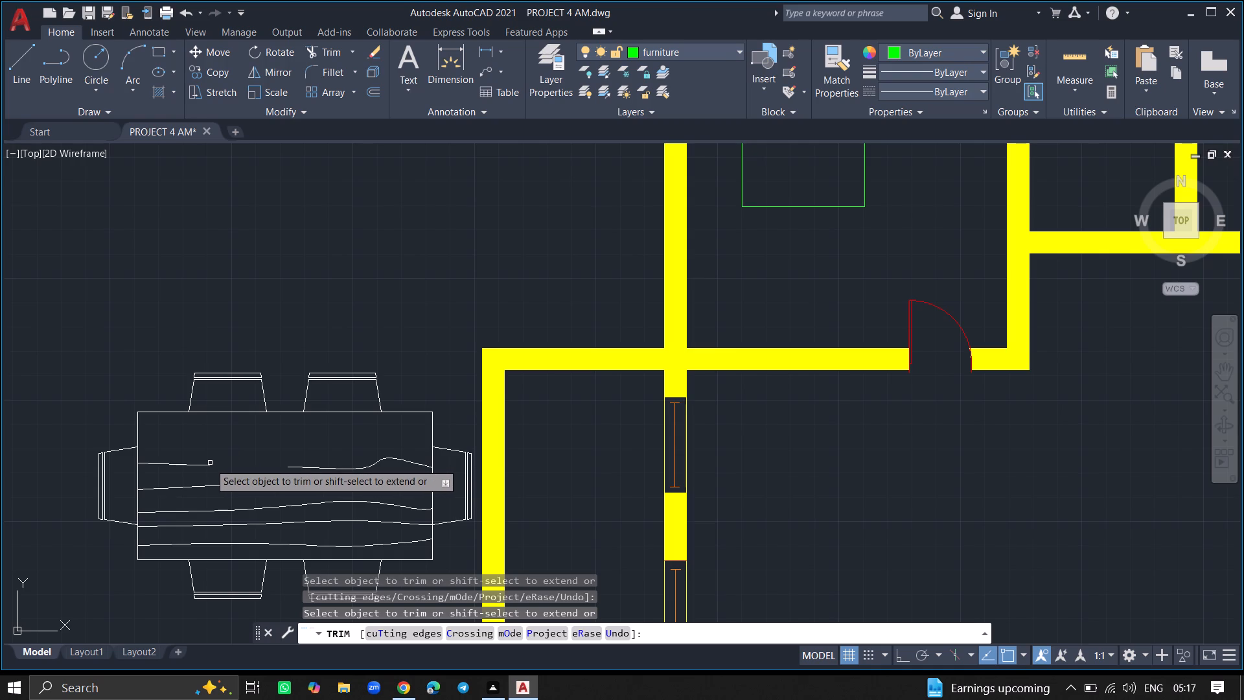
pyautogui.click(206, 463)
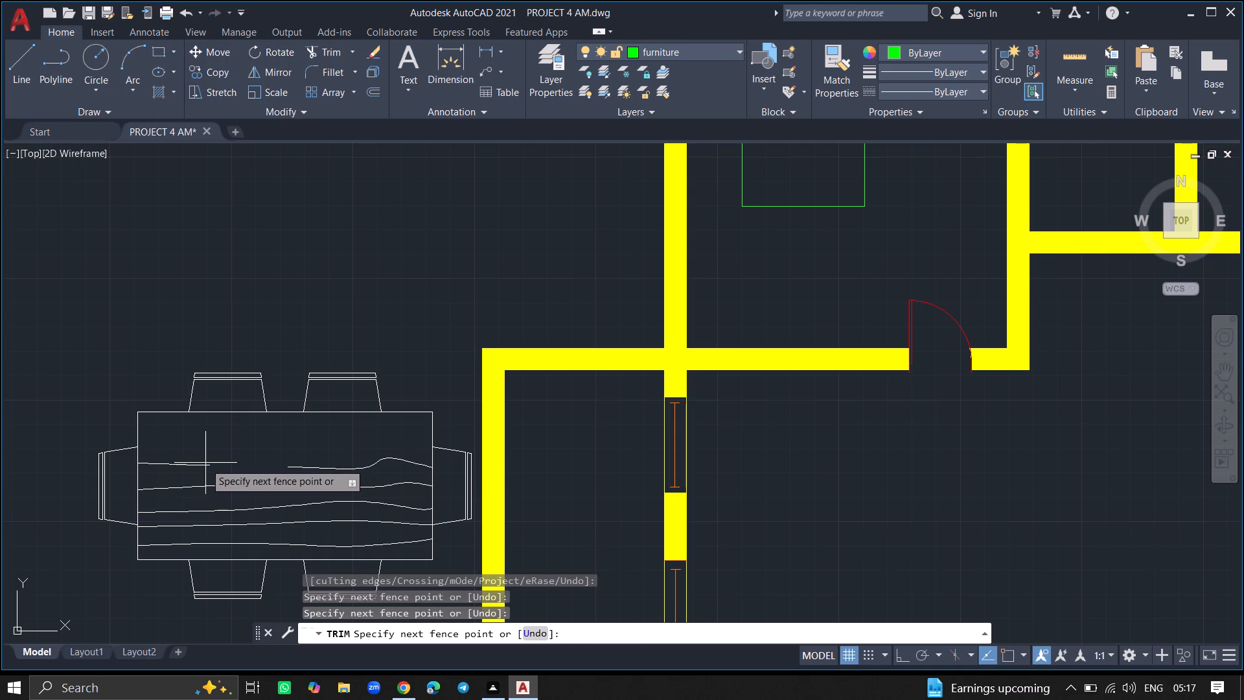
pyautogui.click(195, 466)
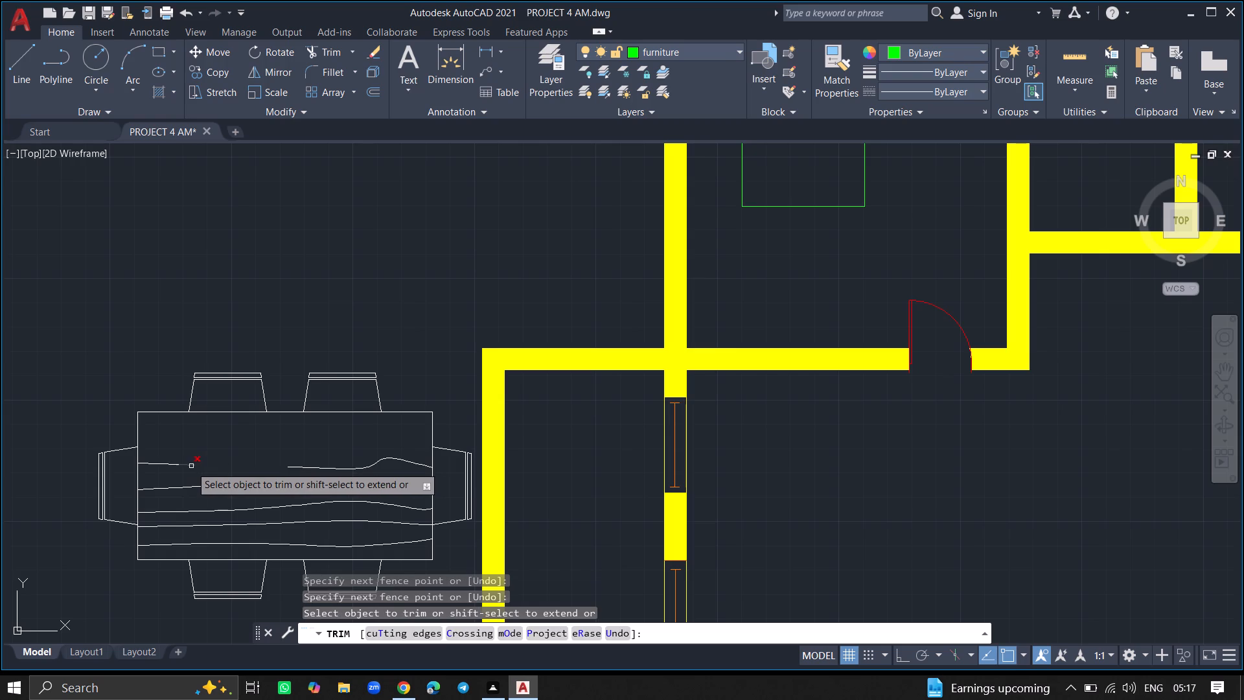
pyautogui.click(189, 466)
pyautogui.click(178, 463)
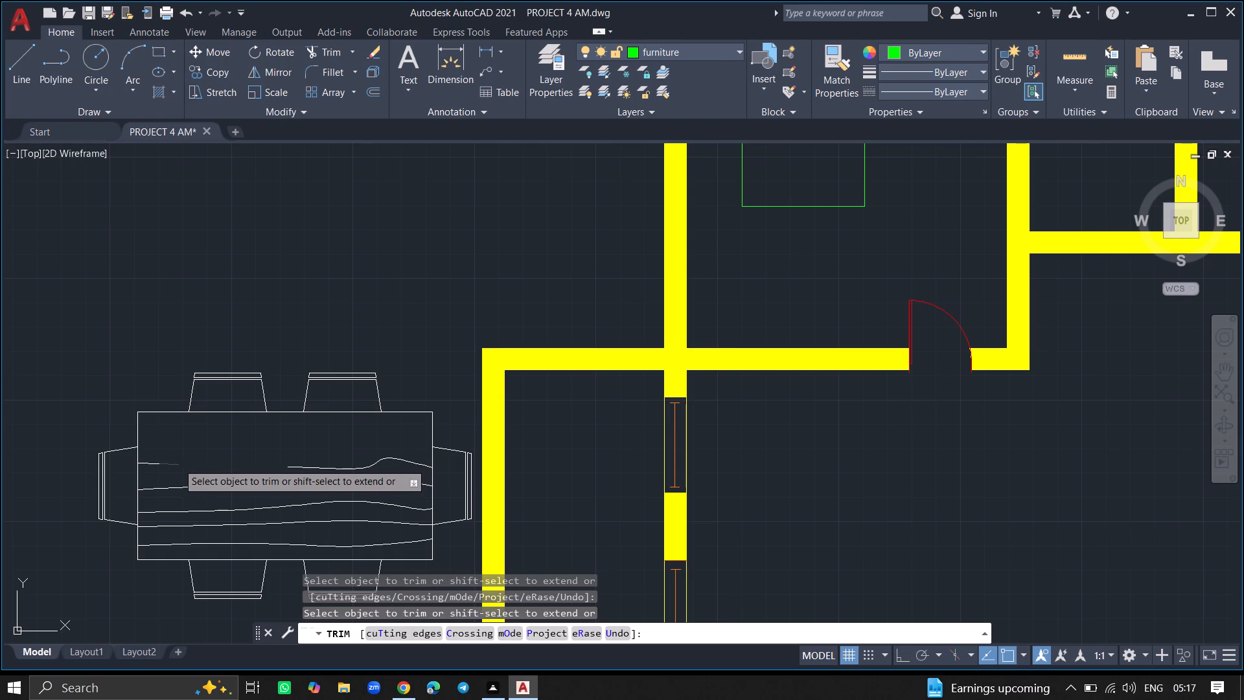
pyautogui.click(159, 462)
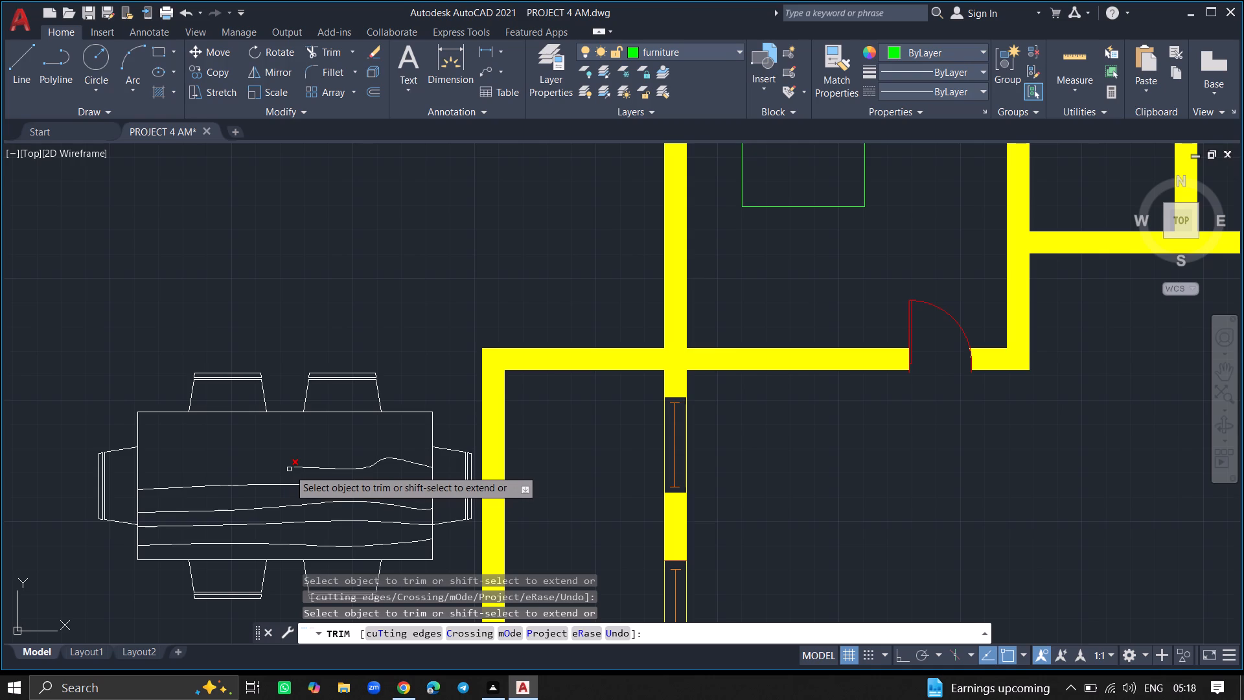
# Trim away the remaining right-hand part of that topmost wood-grain line, including its hump near the table's right edge.
pyautogui.click(289, 469)
pyautogui.click(299, 469)
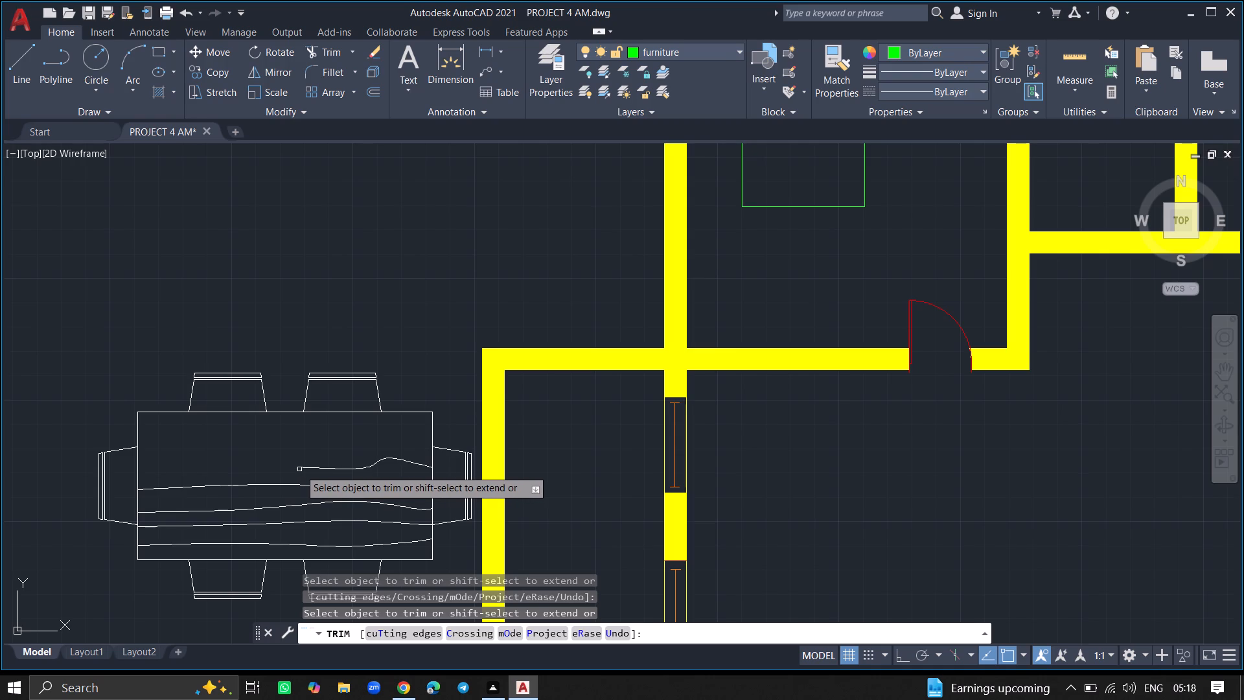
pyautogui.click(304, 469)
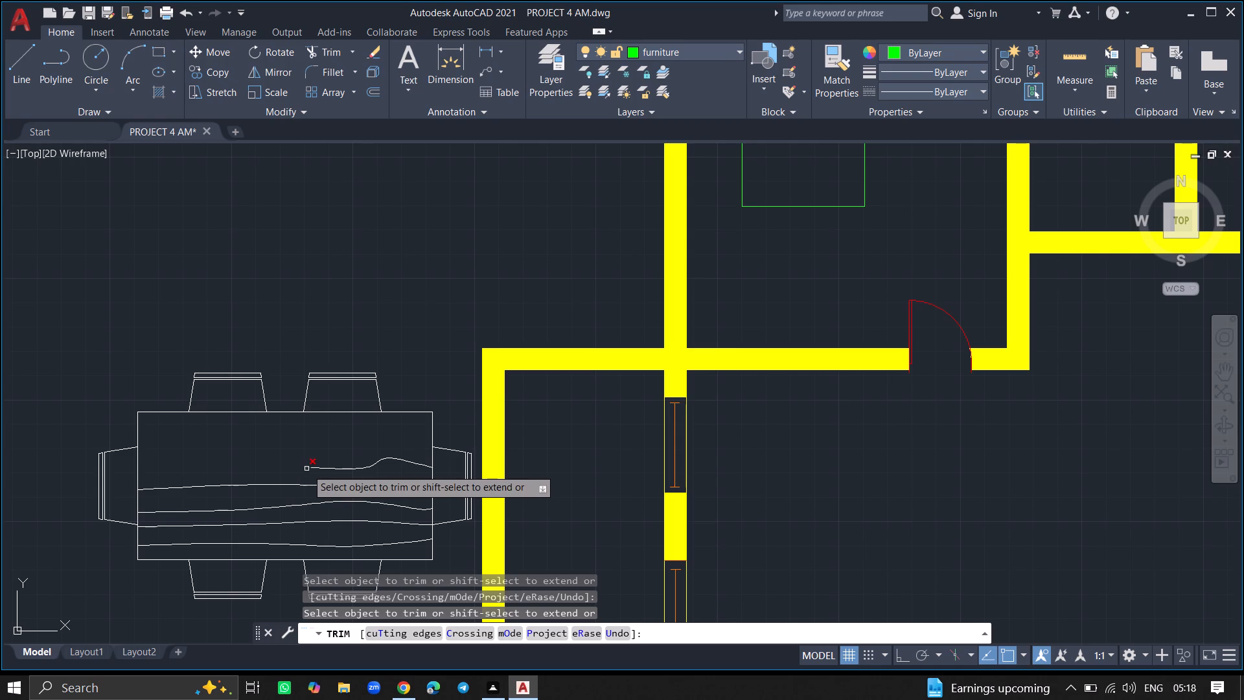
pyautogui.click(306, 469)
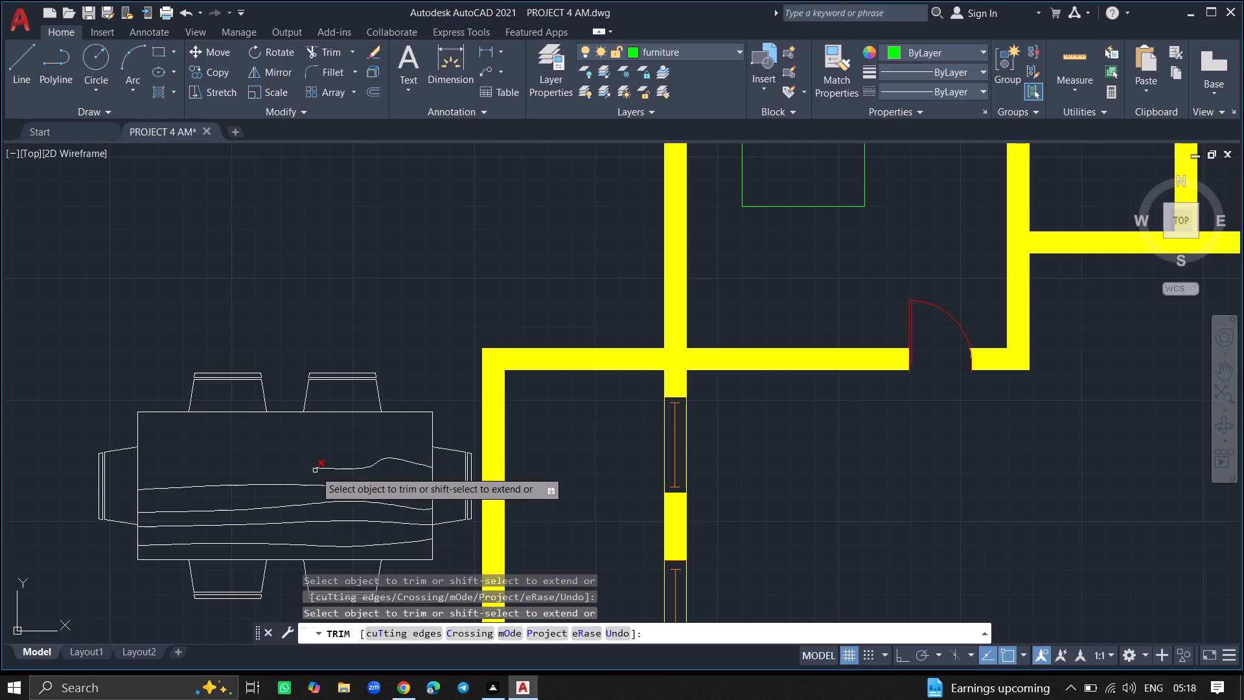
pyautogui.click(315, 471)
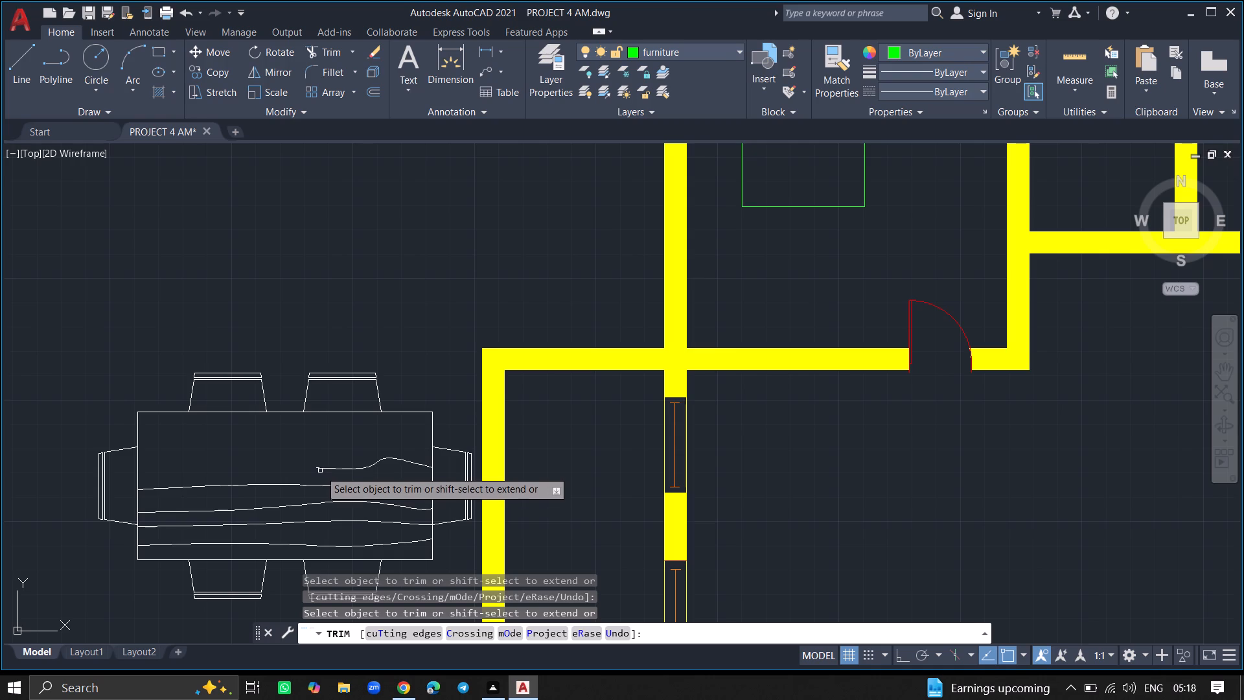
pyautogui.click(320, 469)
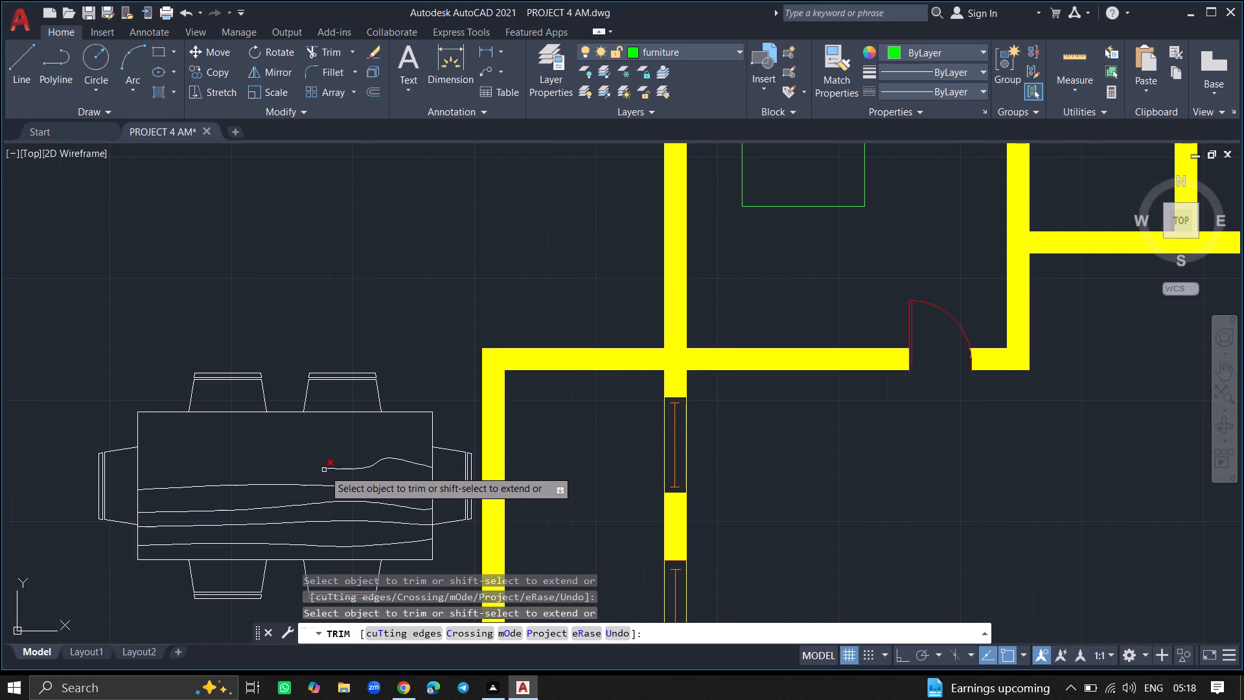
pyautogui.click(328, 469)
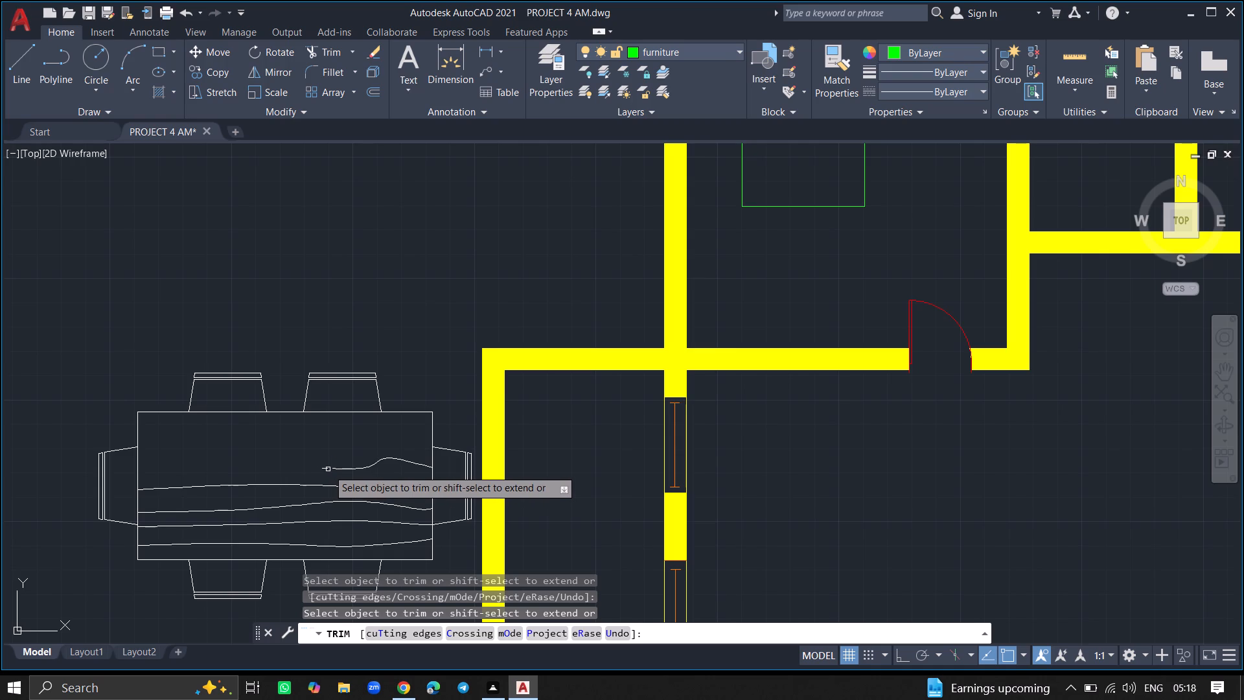
pyautogui.click(325, 469)
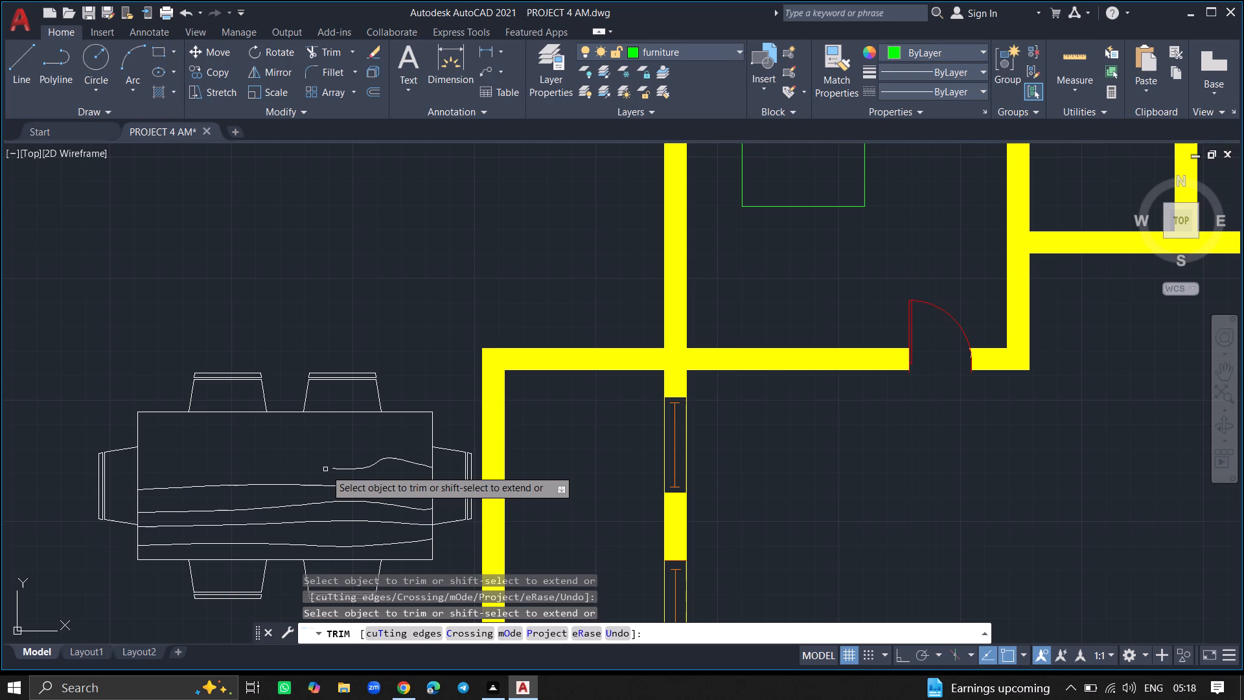
pyautogui.click(332, 470)
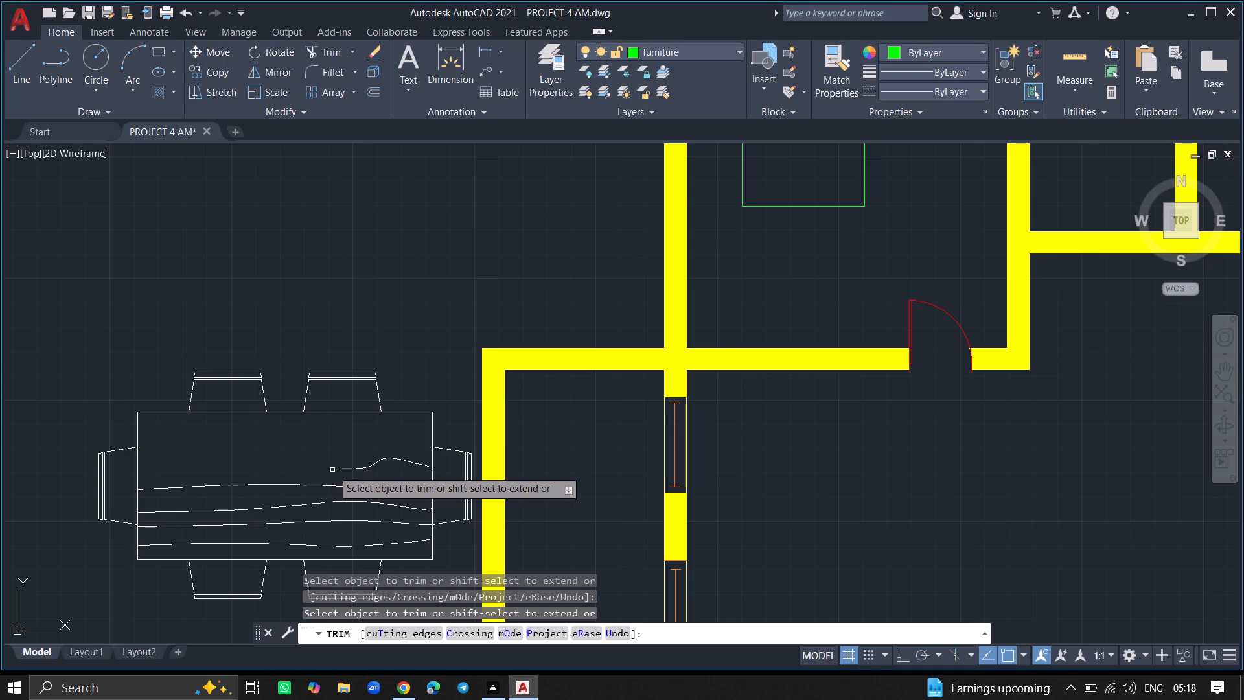
pyautogui.click(336, 470)
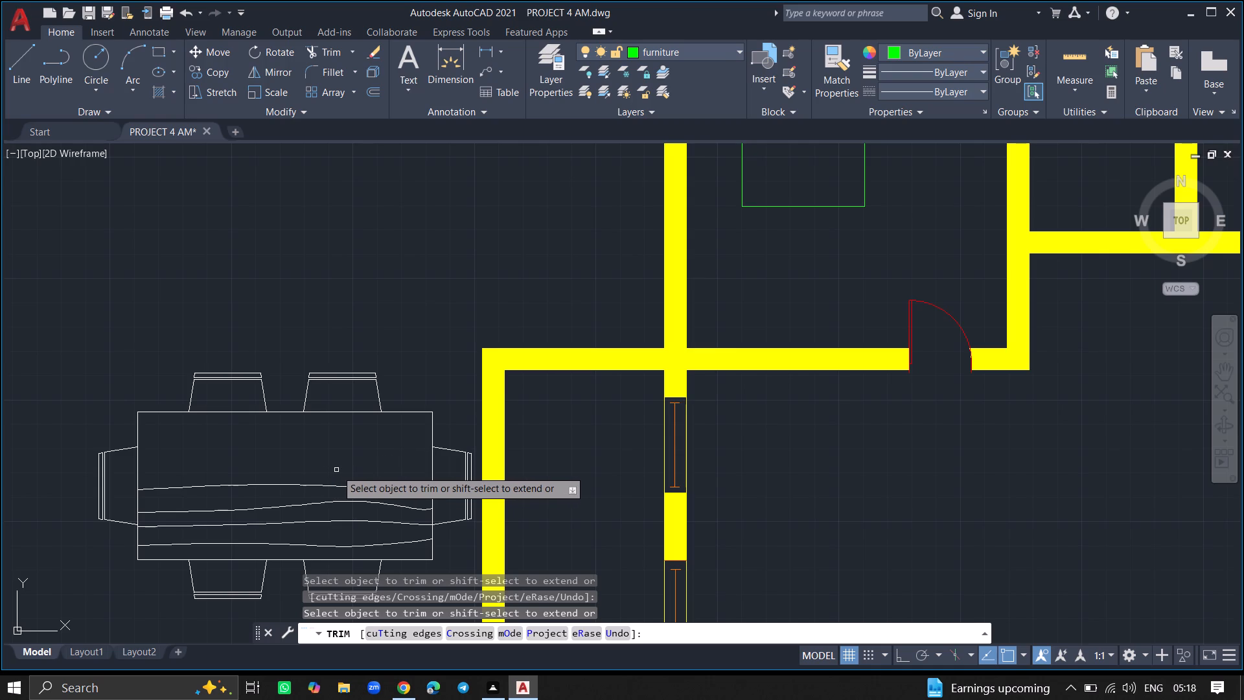
# Trim away the left half of the uppermost of the four remaining wood-grain lines, from mid-table to the left edge.
pyautogui.click(297, 484)
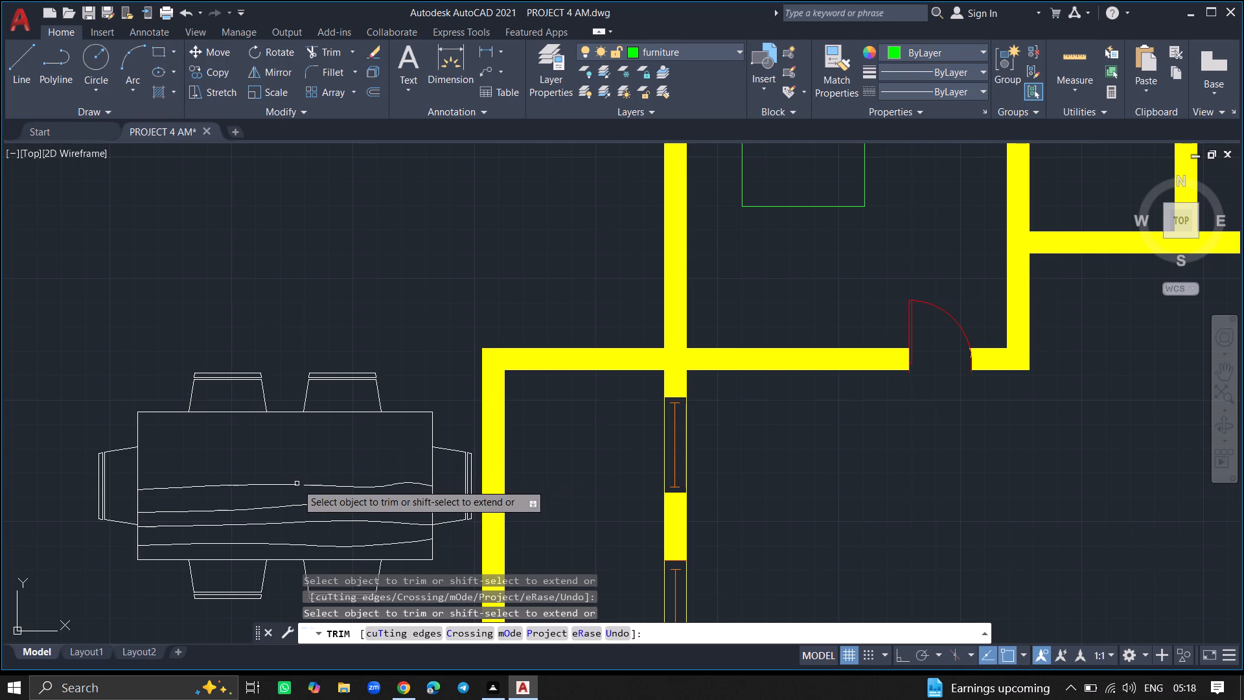
pyautogui.click(293, 484)
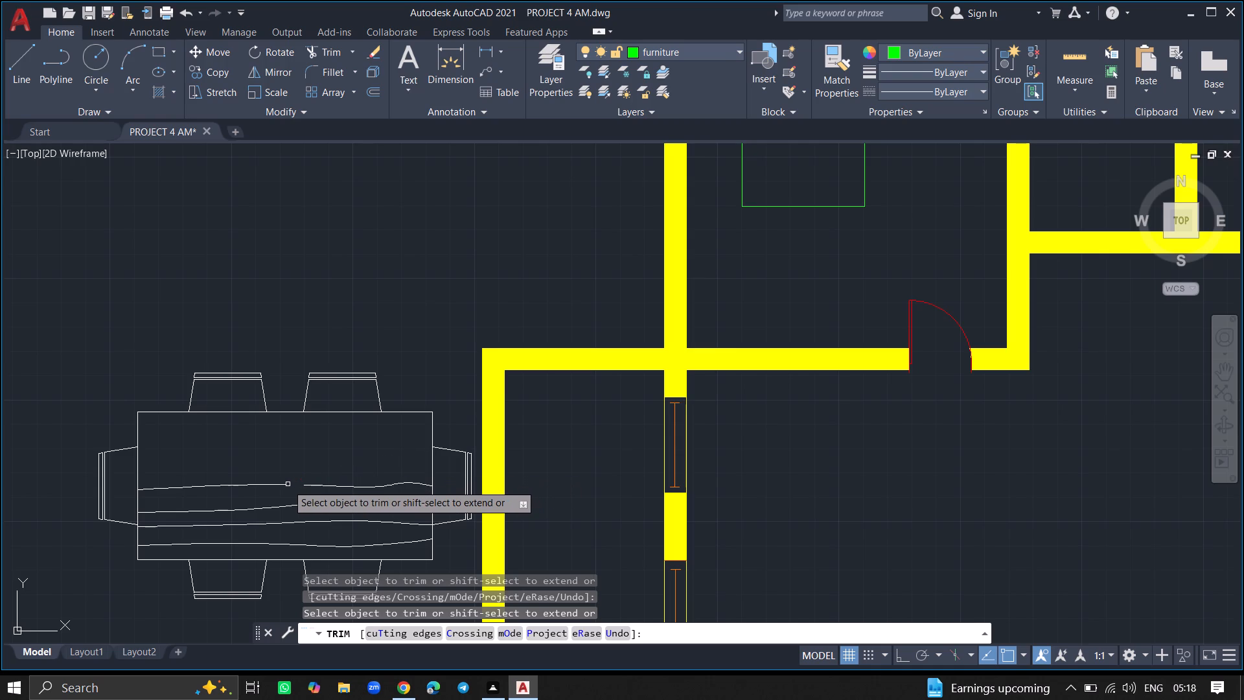
pyautogui.click(286, 484)
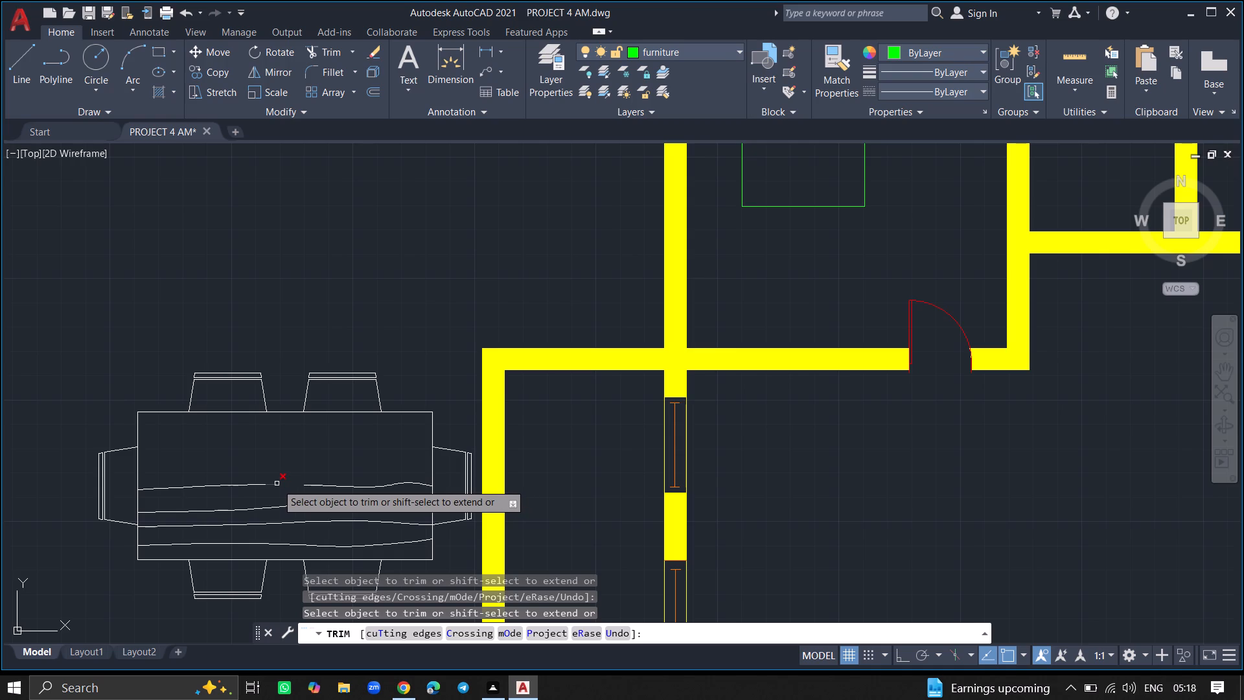
pyautogui.click(277, 484)
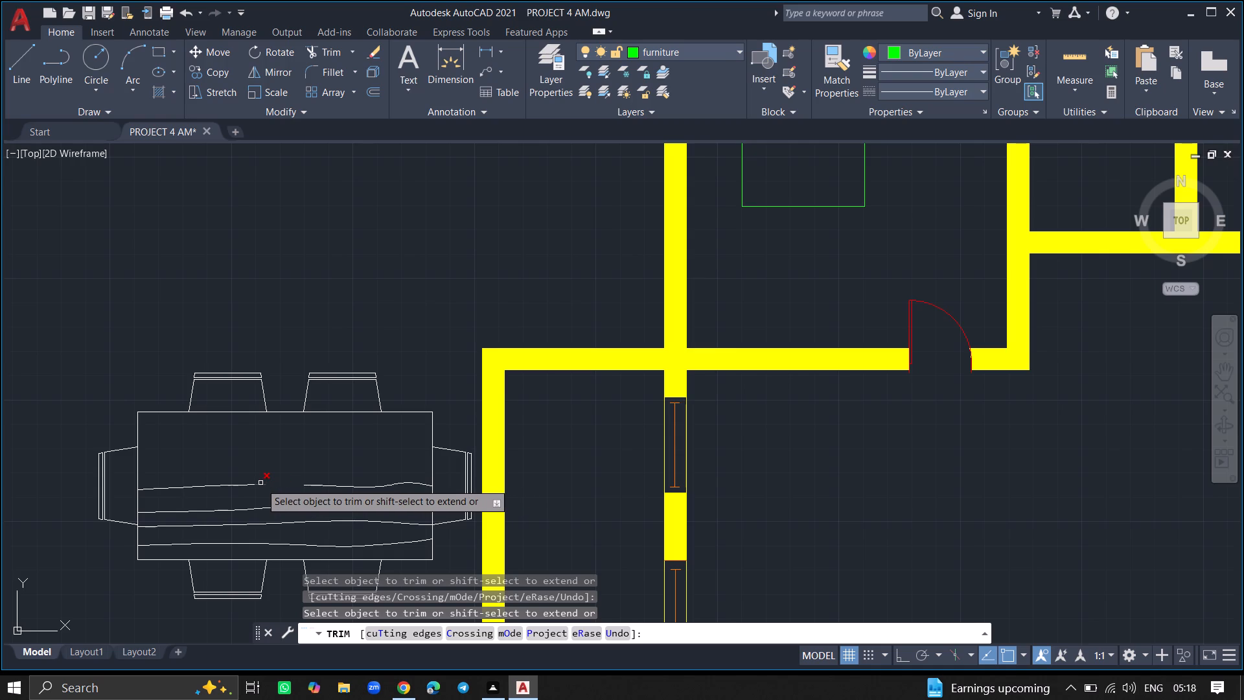
pyautogui.click(260, 484)
pyautogui.click(249, 485)
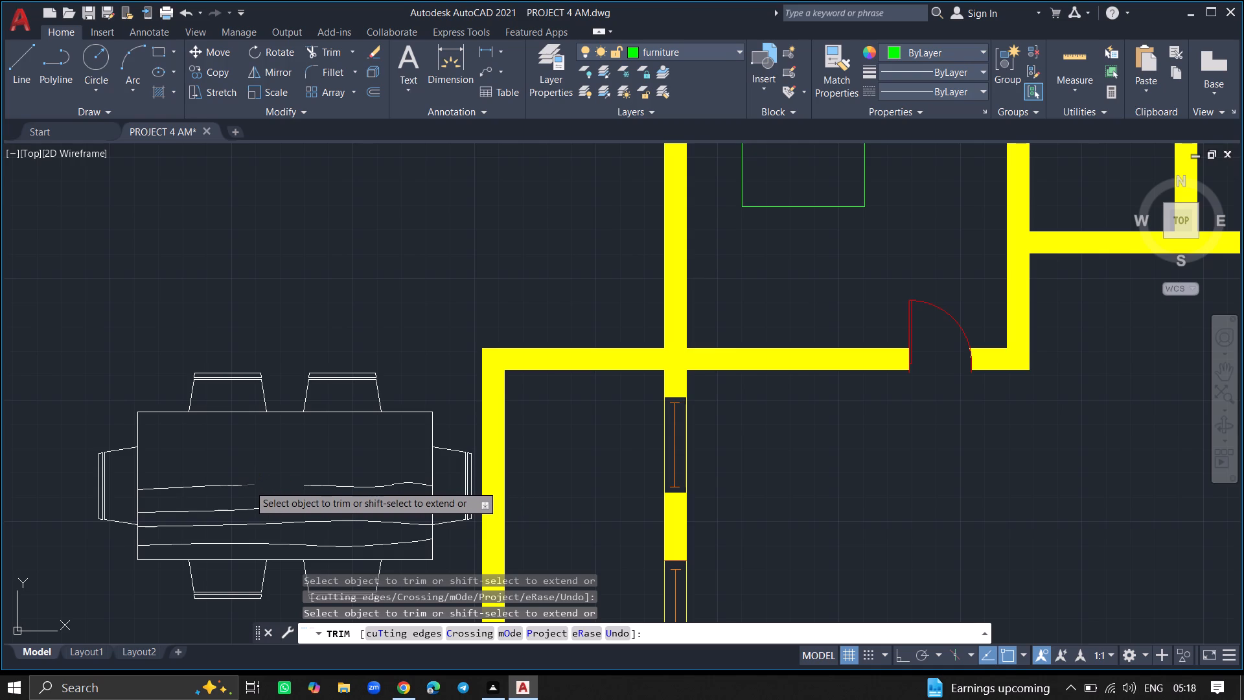
pyautogui.click(241, 486)
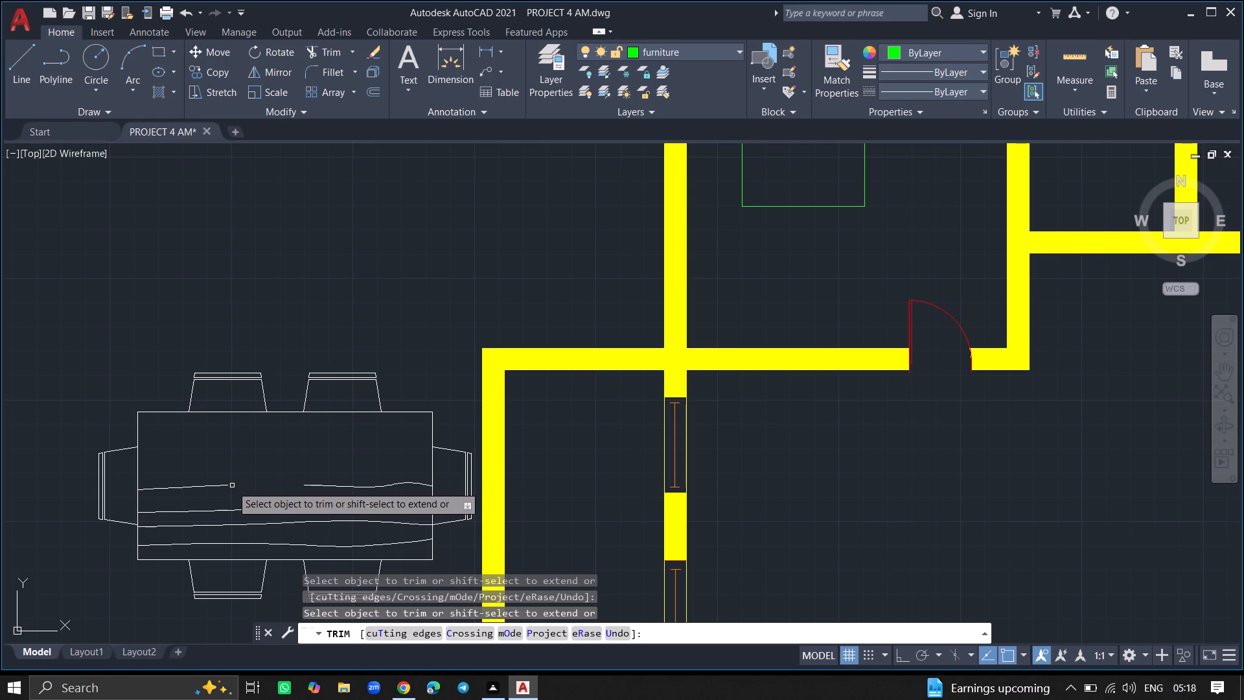
pyautogui.click(228, 485)
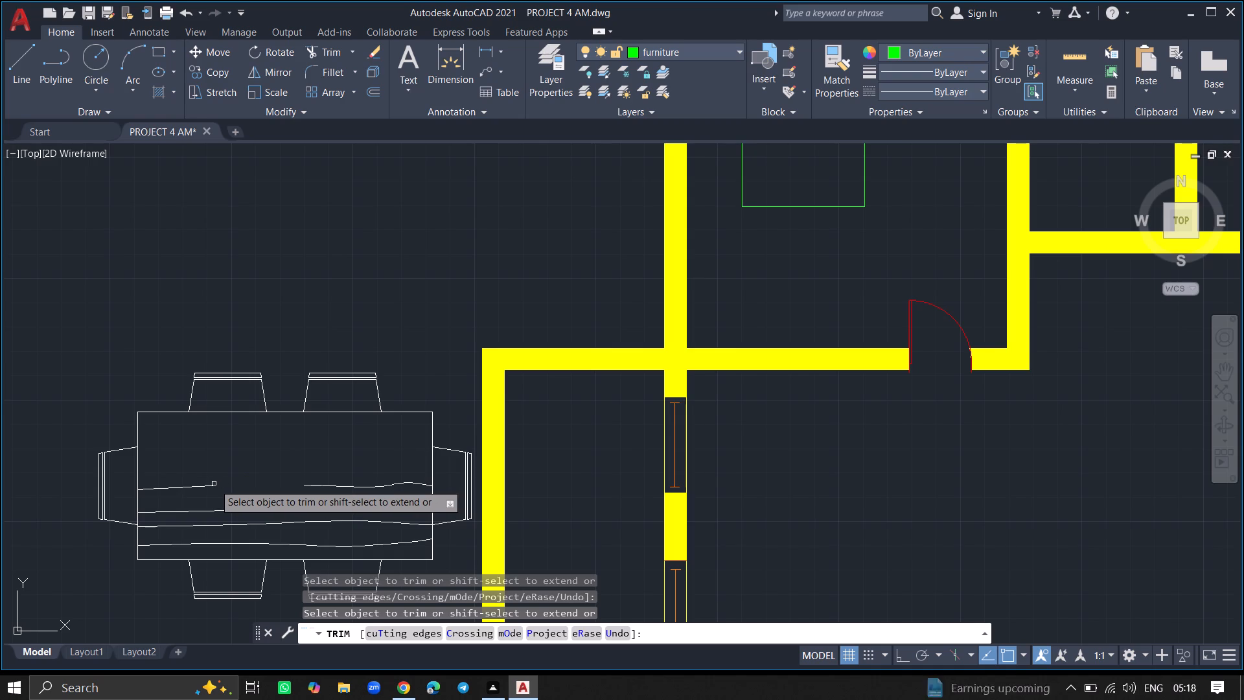
pyautogui.click(207, 485)
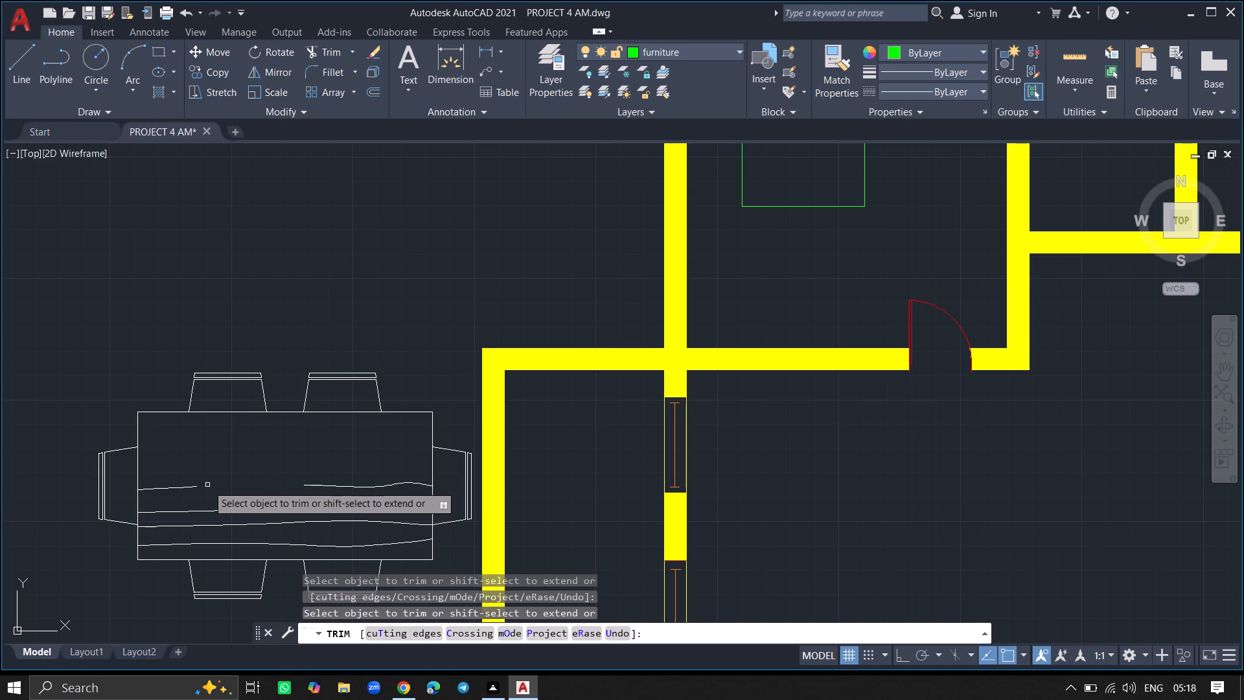
pyautogui.click(196, 485)
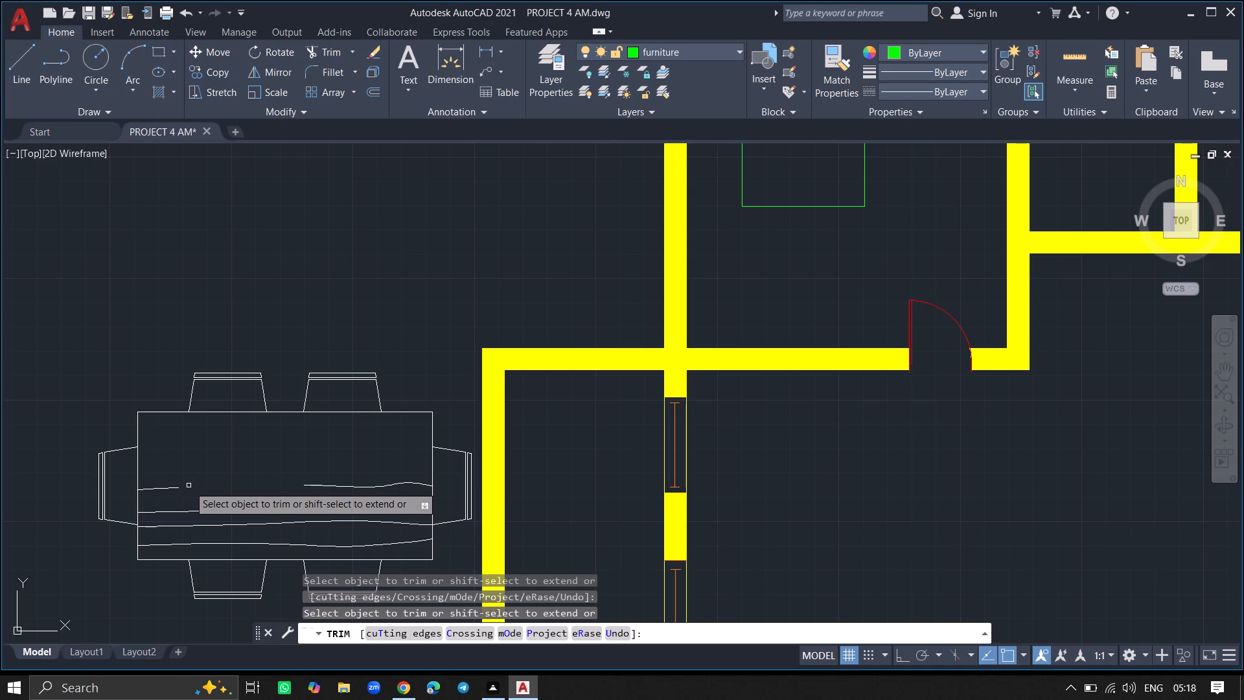
pyautogui.click(179, 488)
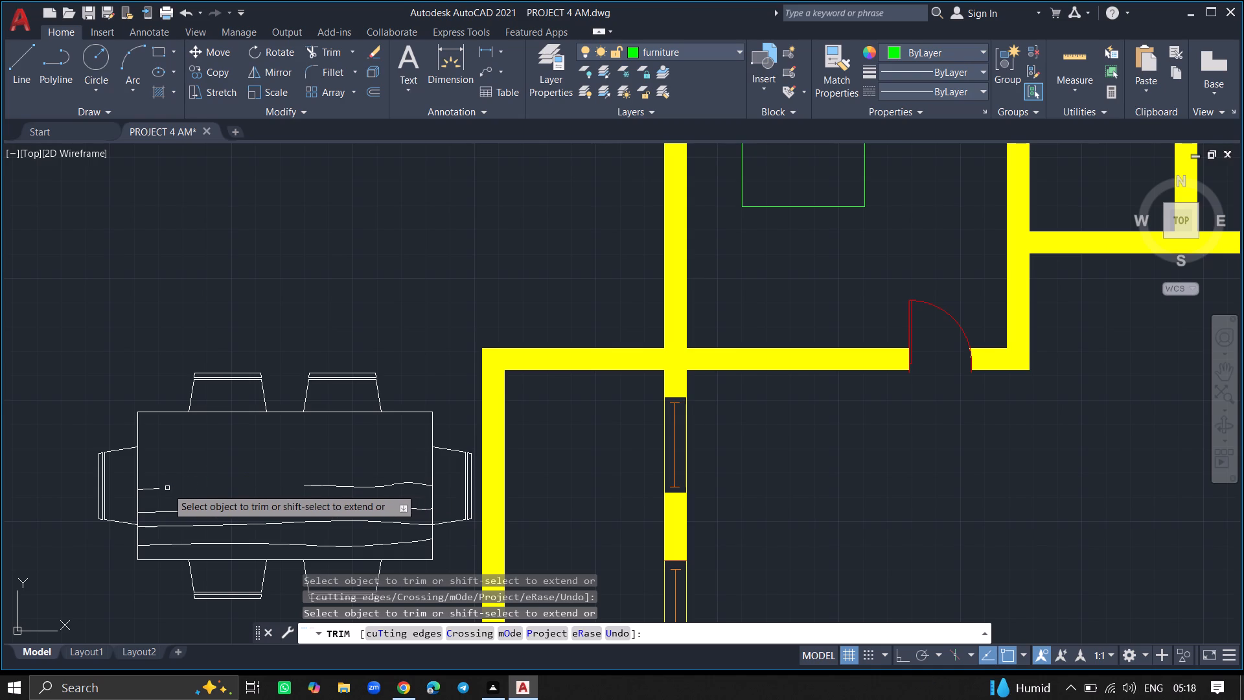
pyautogui.click(161, 488)
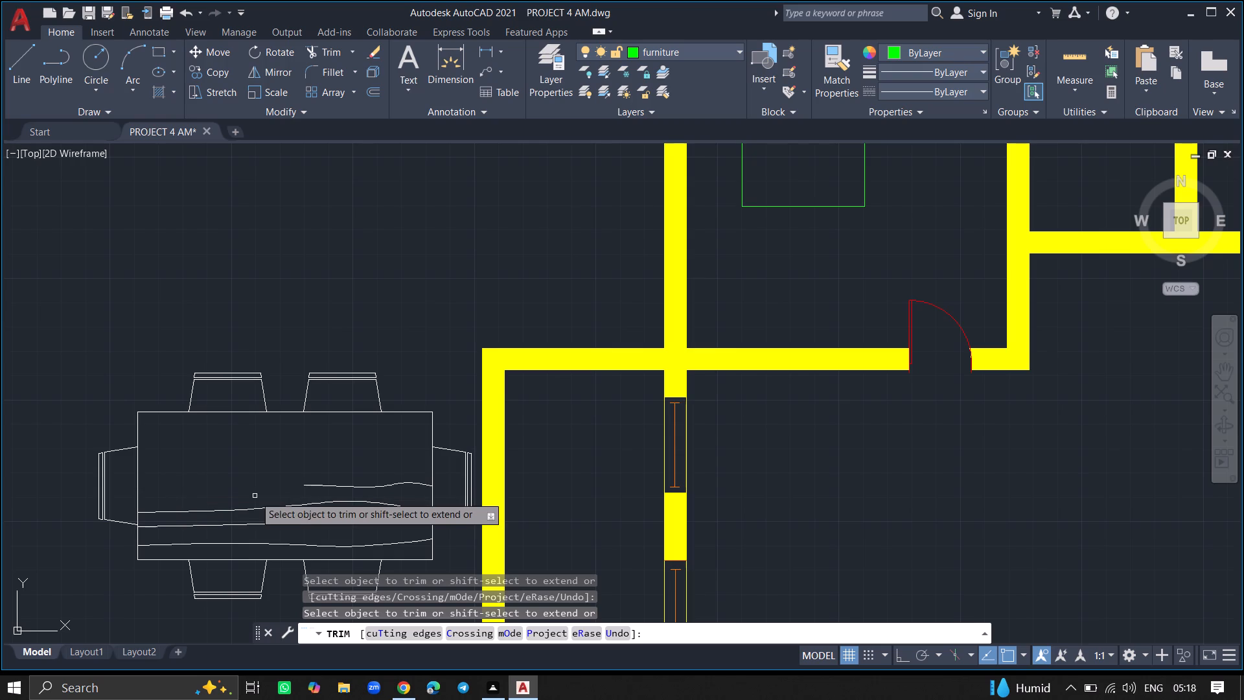
# Trim away the remaining right-hand half of the uppermost wood-grain line on the dining table, up to the table's right edge.
pyautogui.click(306, 487)
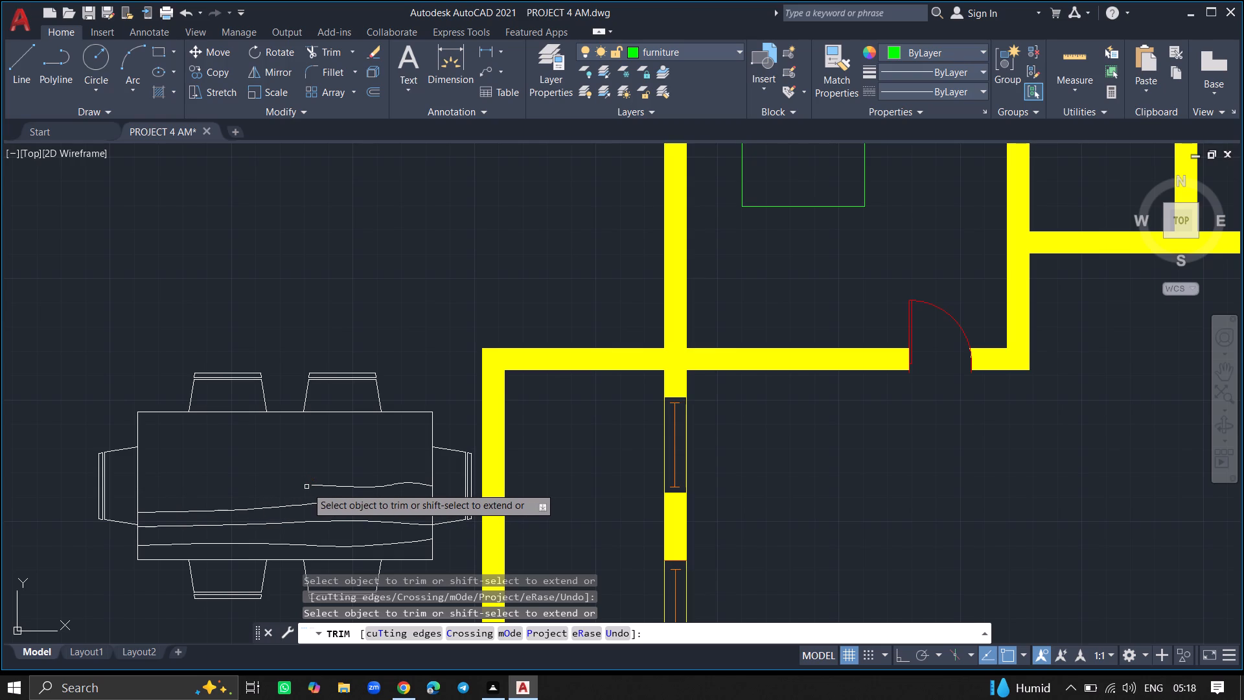
pyautogui.click(317, 487)
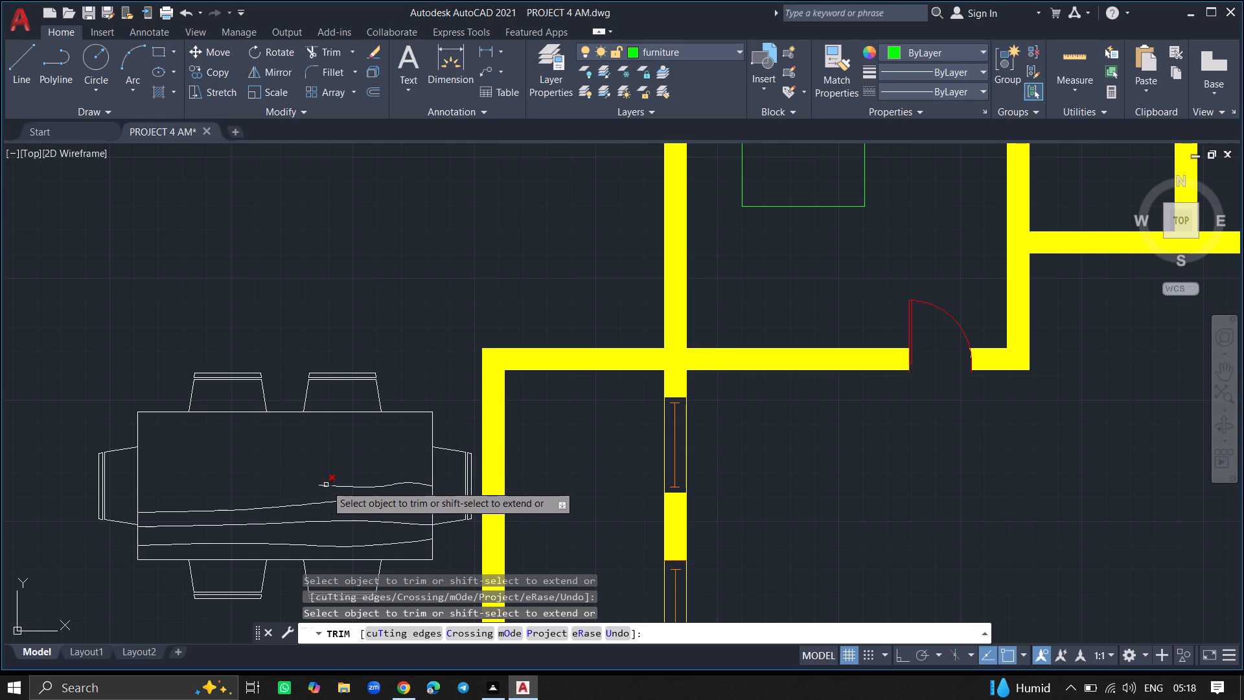
pyautogui.click(326, 485)
pyautogui.click(321, 485)
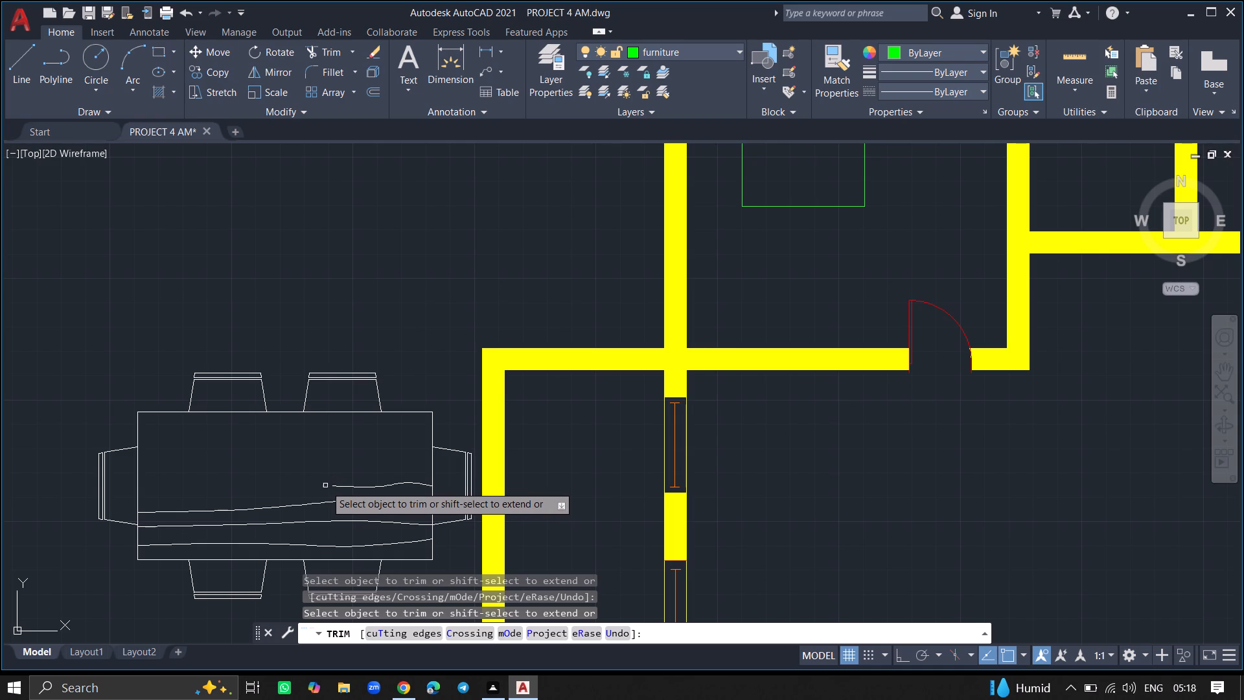
pyautogui.click(335, 485)
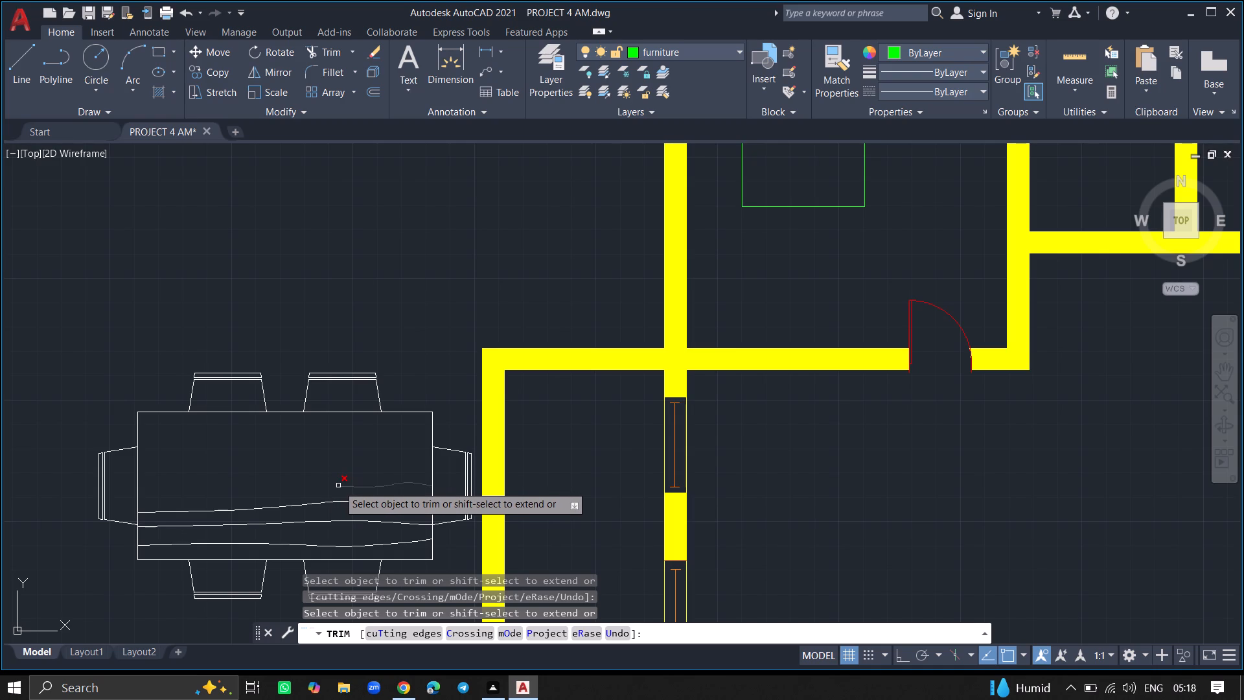
pyautogui.click(341, 487)
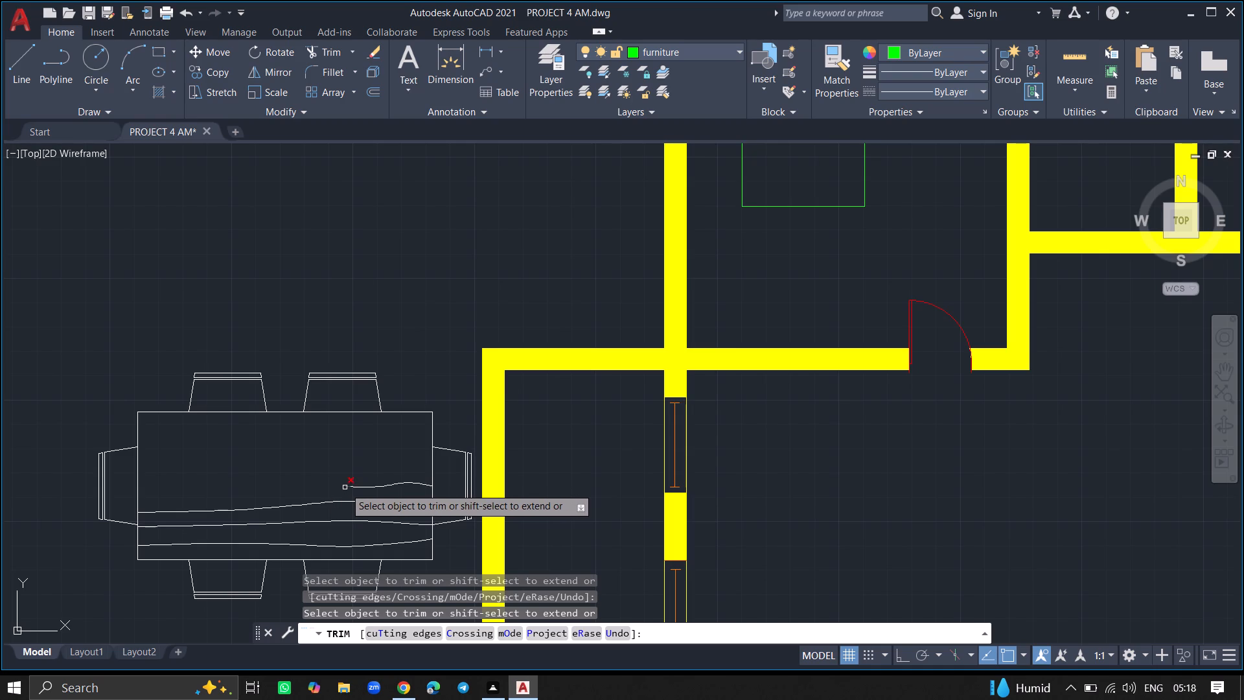
pyautogui.click(345, 487)
pyautogui.click(351, 487)
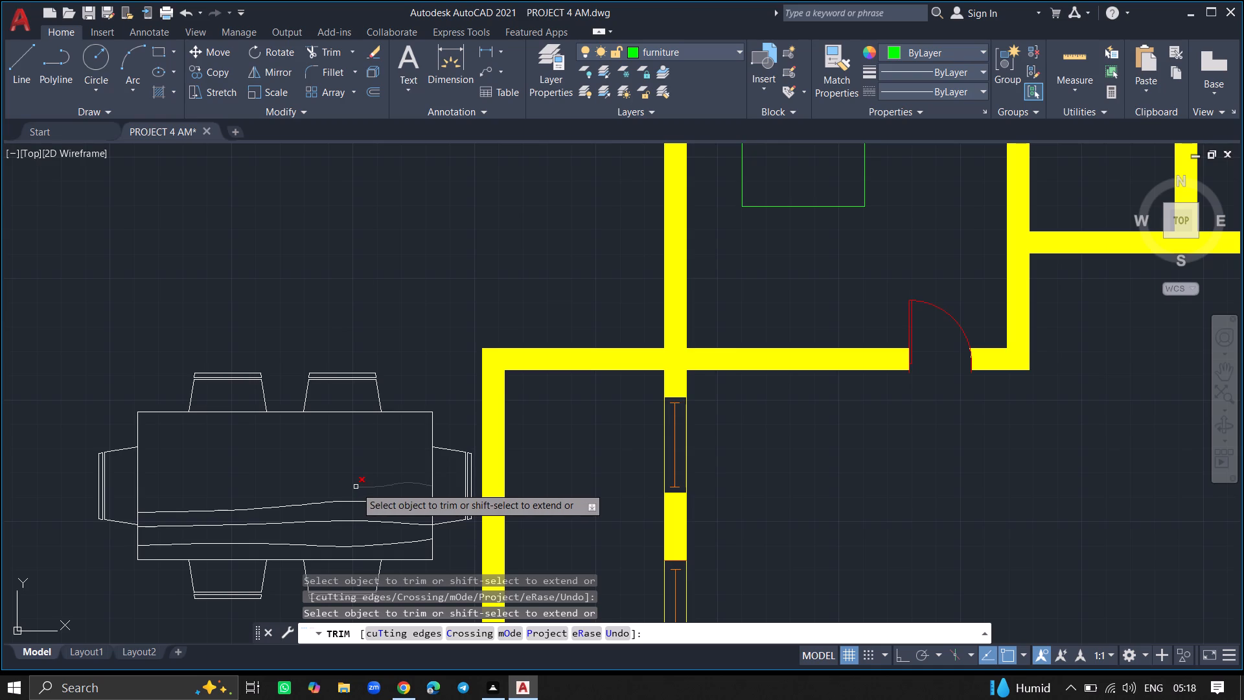
pyautogui.click(356, 487)
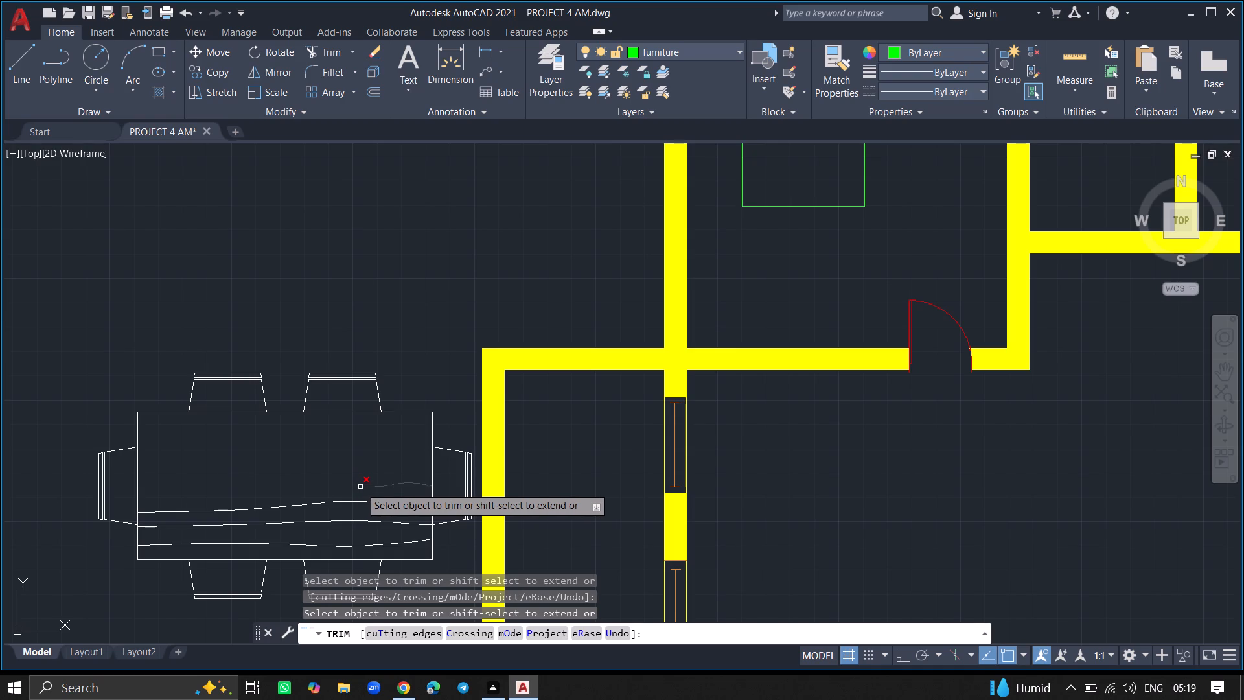
pyautogui.click(360, 487)
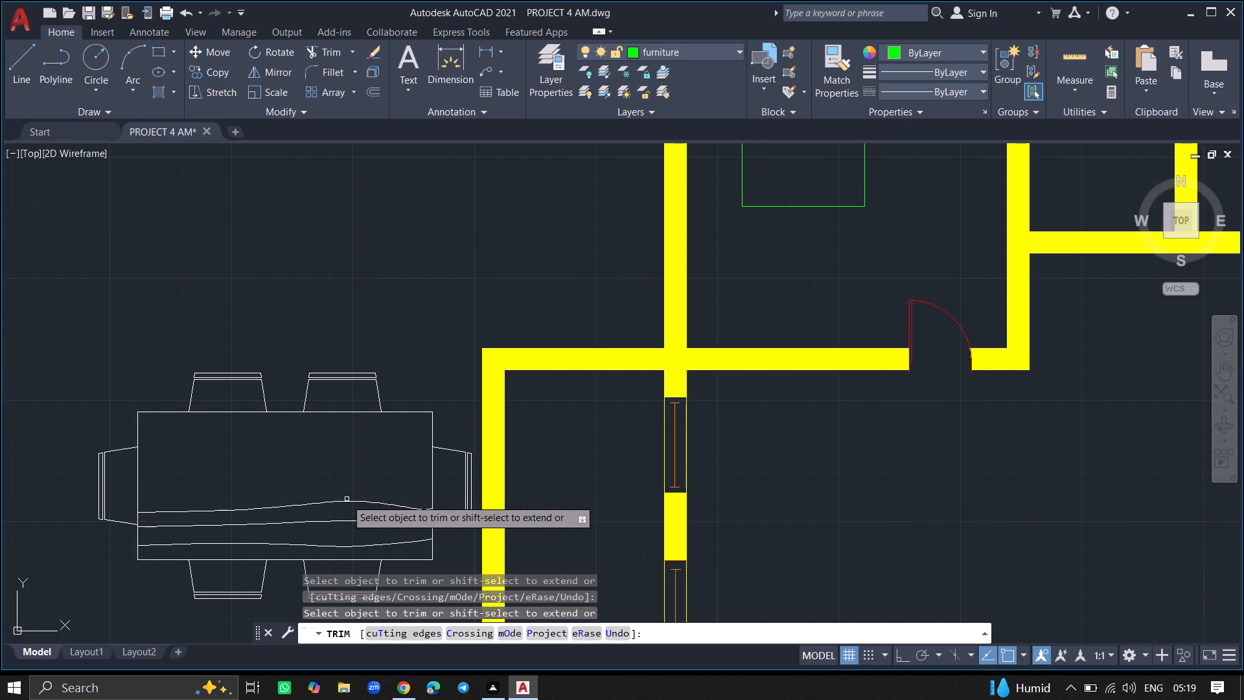
# Trim away the crest of the topmost of the three remaining wood-grain lines, working leftward to about mid-table.
pyautogui.click(345, 500)
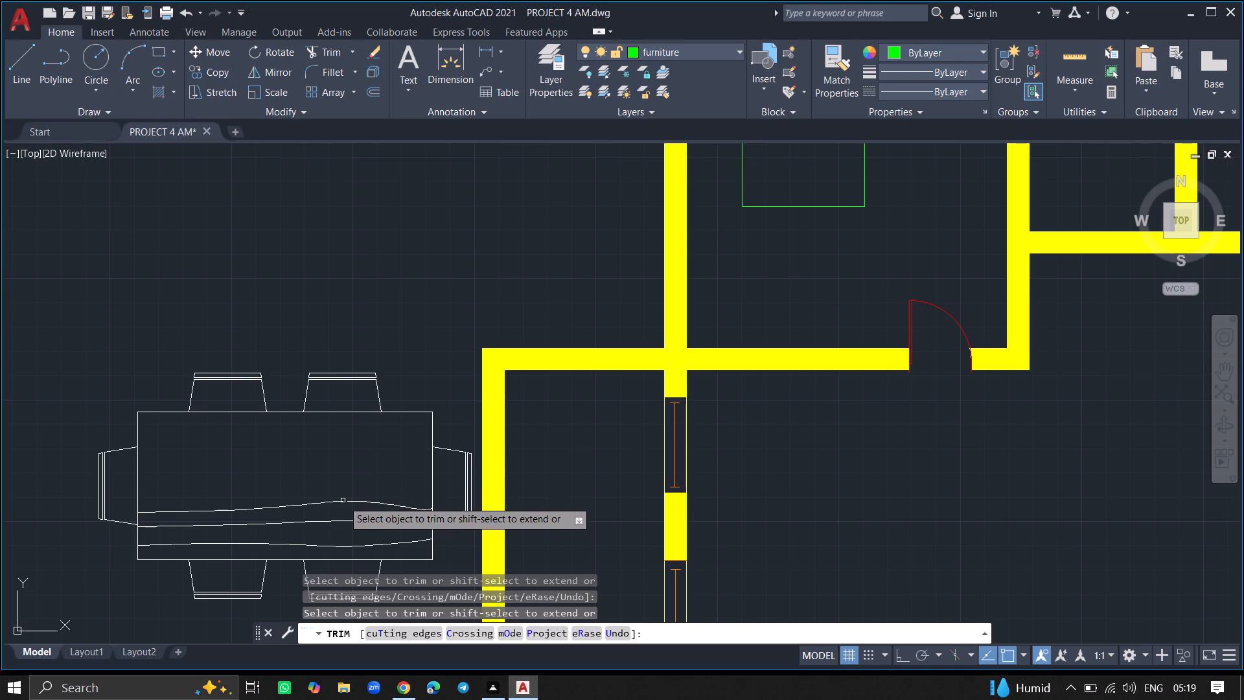
pyautogui.click(340, 504)
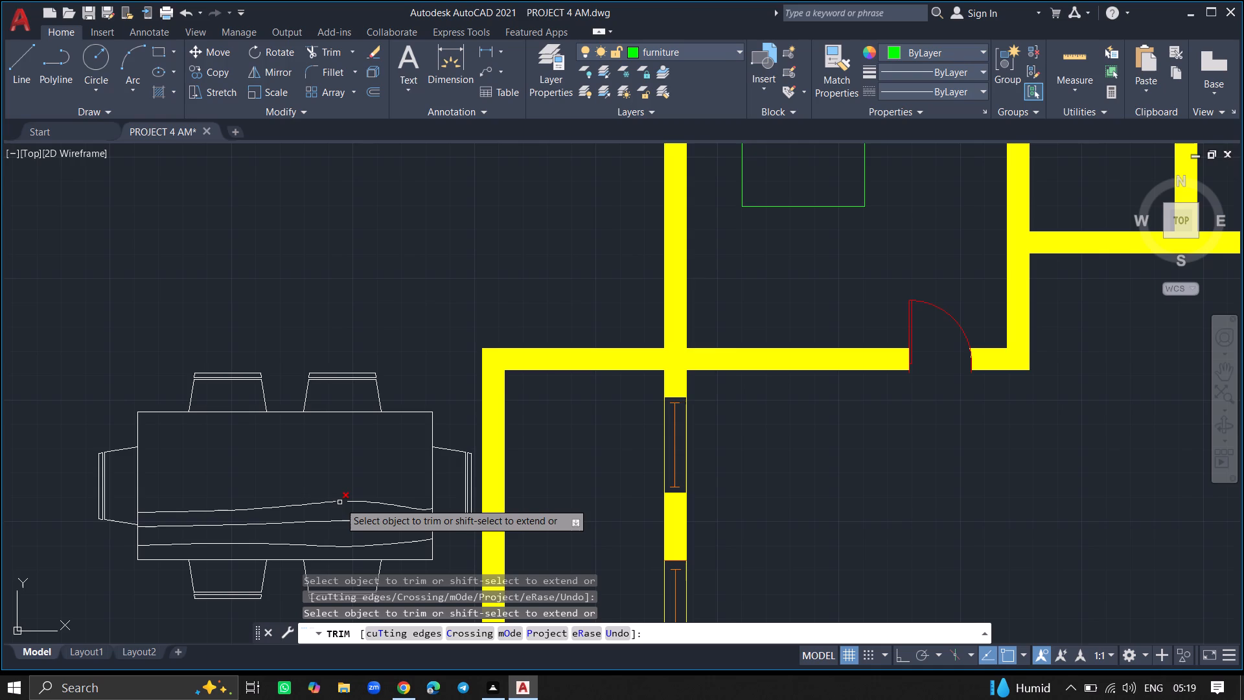
pyautogui.click(340, 502)
pyautogui.click(336, 501)
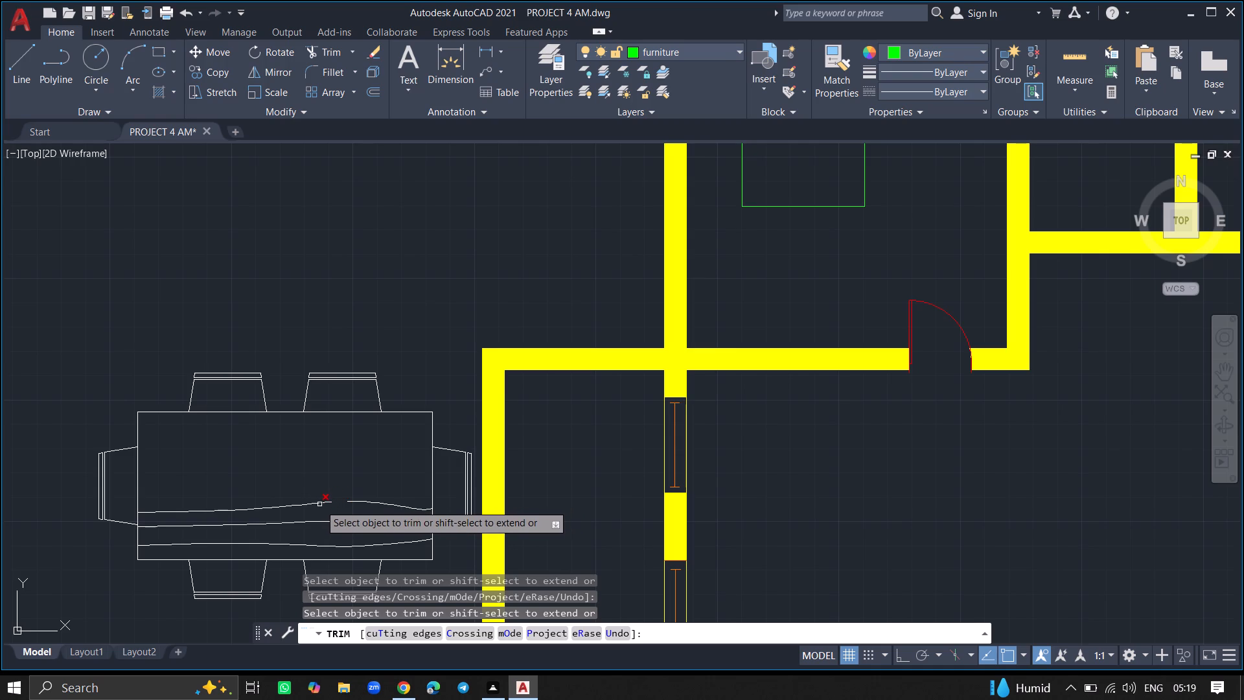
pyautogui.click(323, 502)
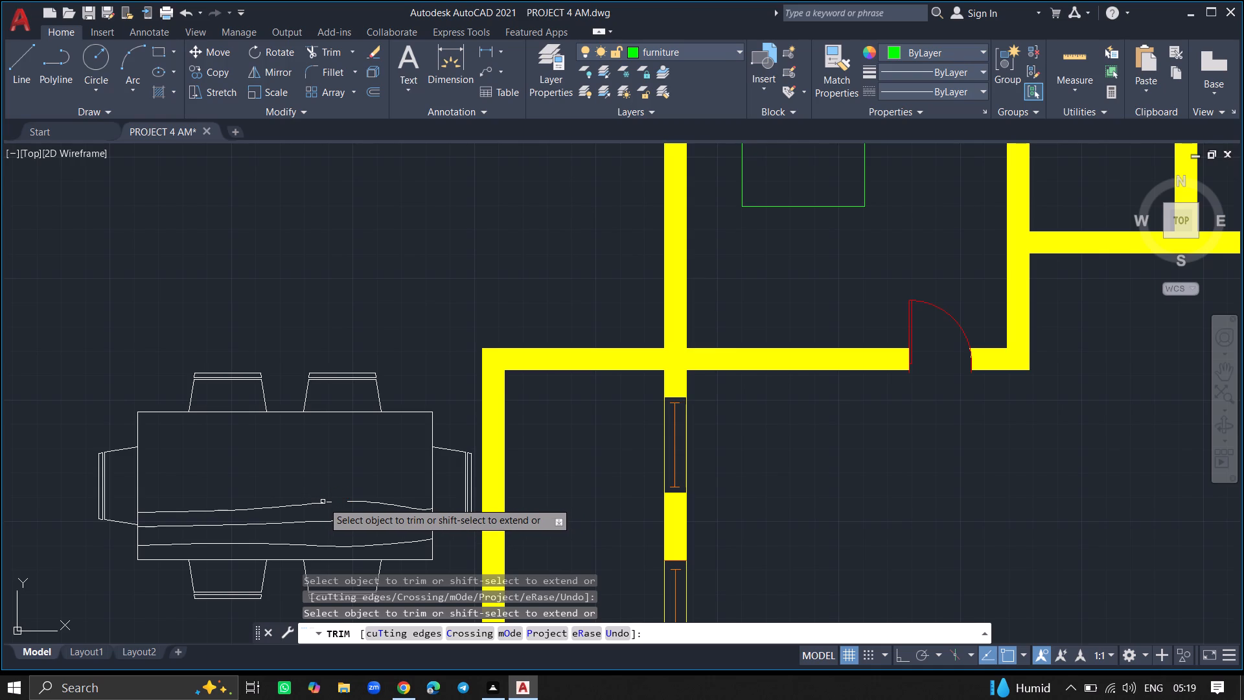
pyautogui.click(323, 502)
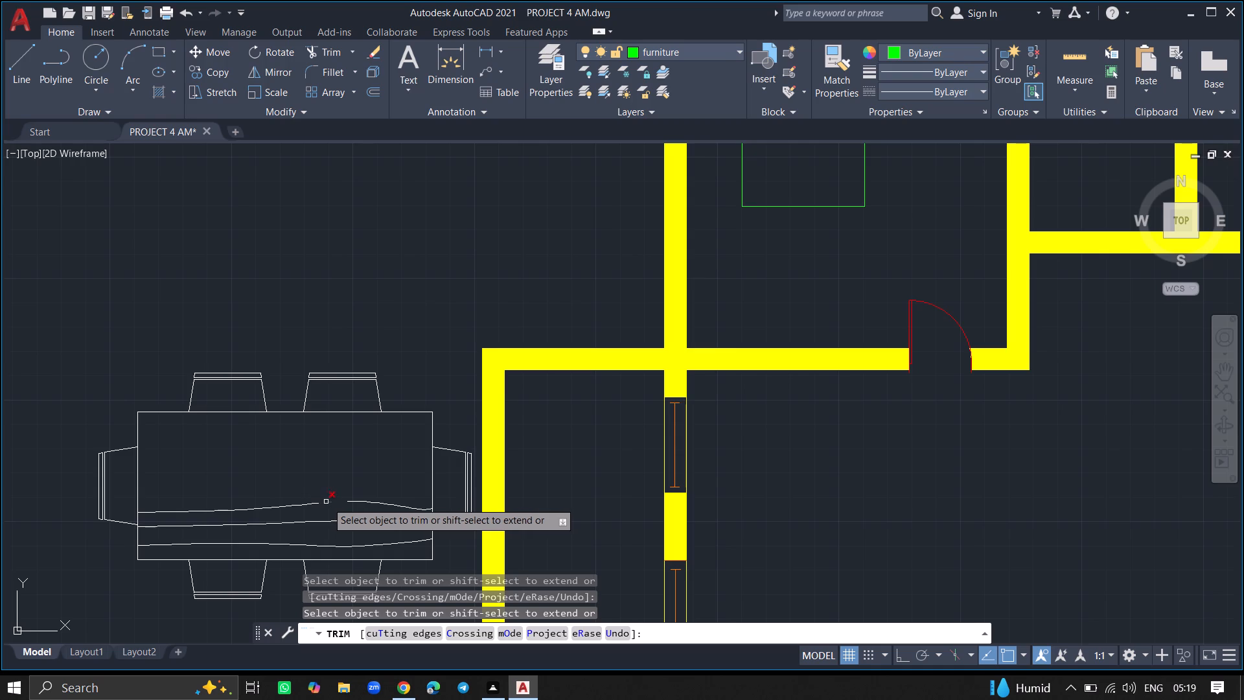
pyautogui.click(327, 502)
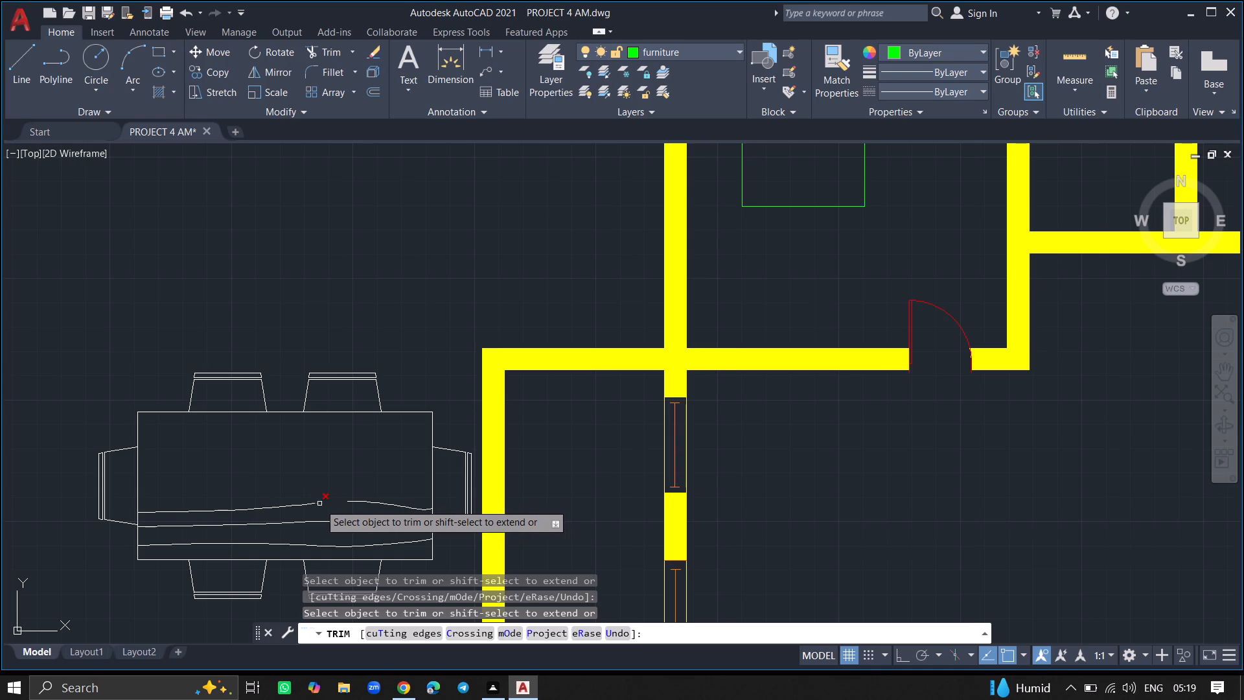
pyautogui.click(319, 504)
pyautogui.click(314, 503)
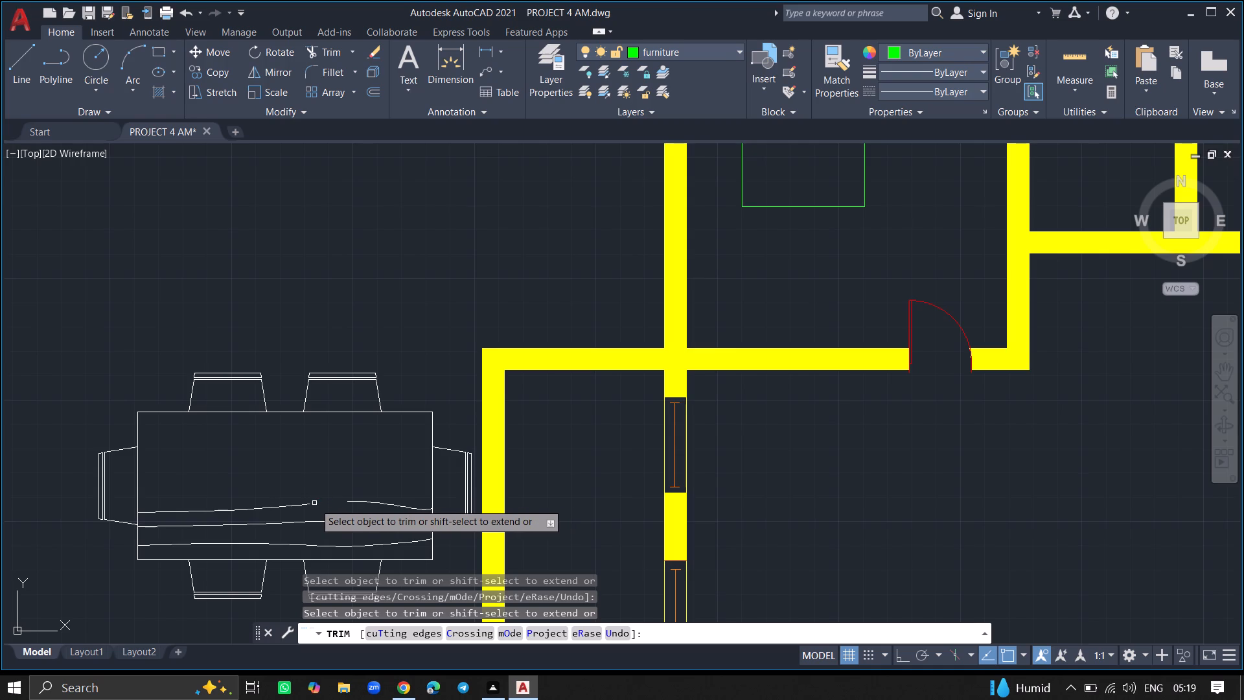
pyautogui.click(307, 503)
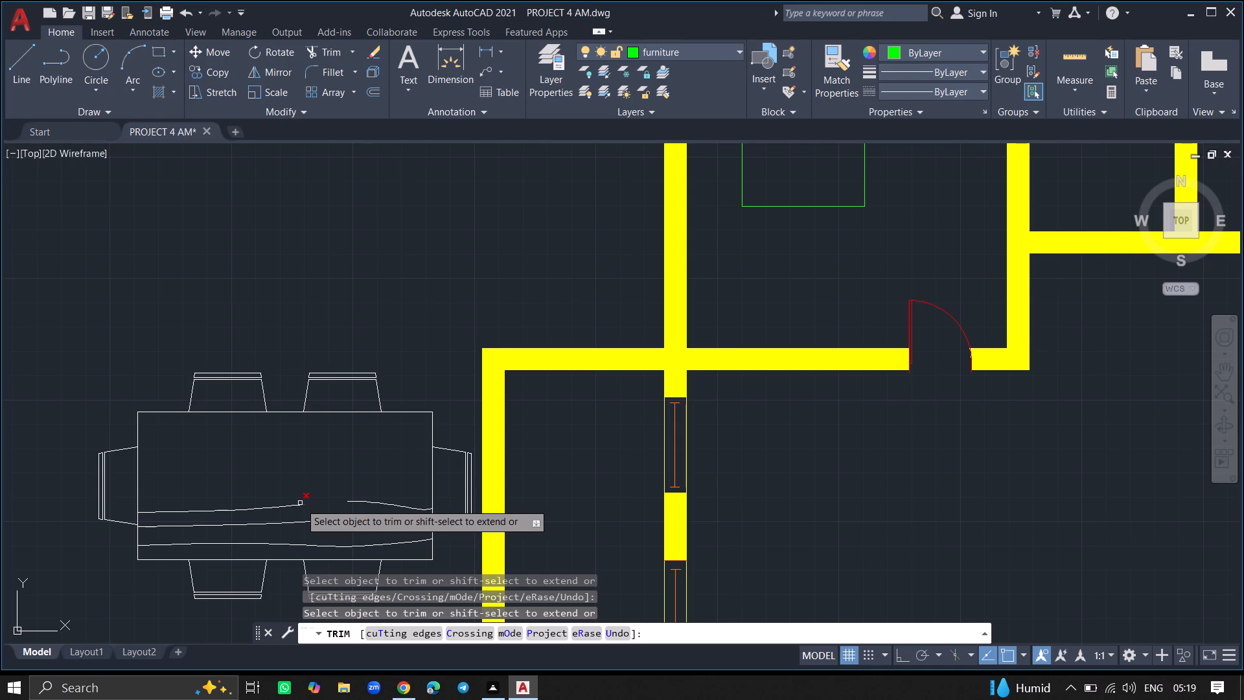
pyautogui.click(299, 504)
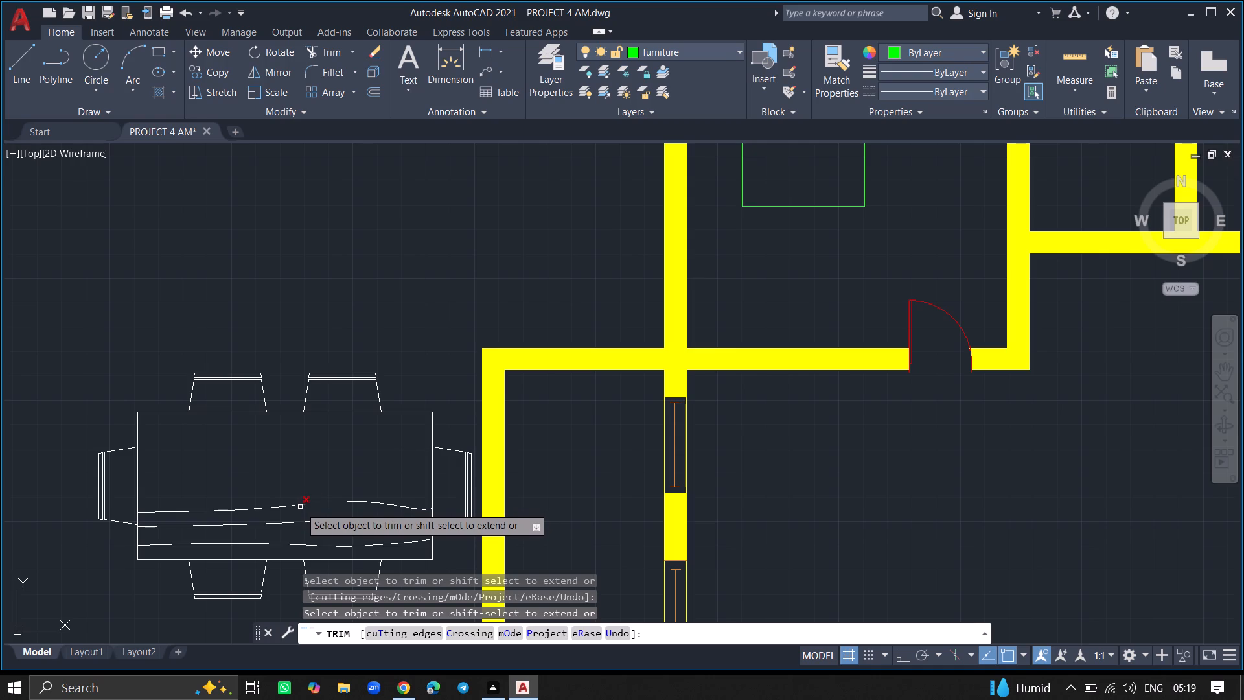
# Trim away the left half of that topmost wood-grain line, from mid-table to the table's left edge.
pyautogui.keyDown('ctrl'); pyautogui.scroll(4, 300, 507); pyautogui.keyUp('ctrl')
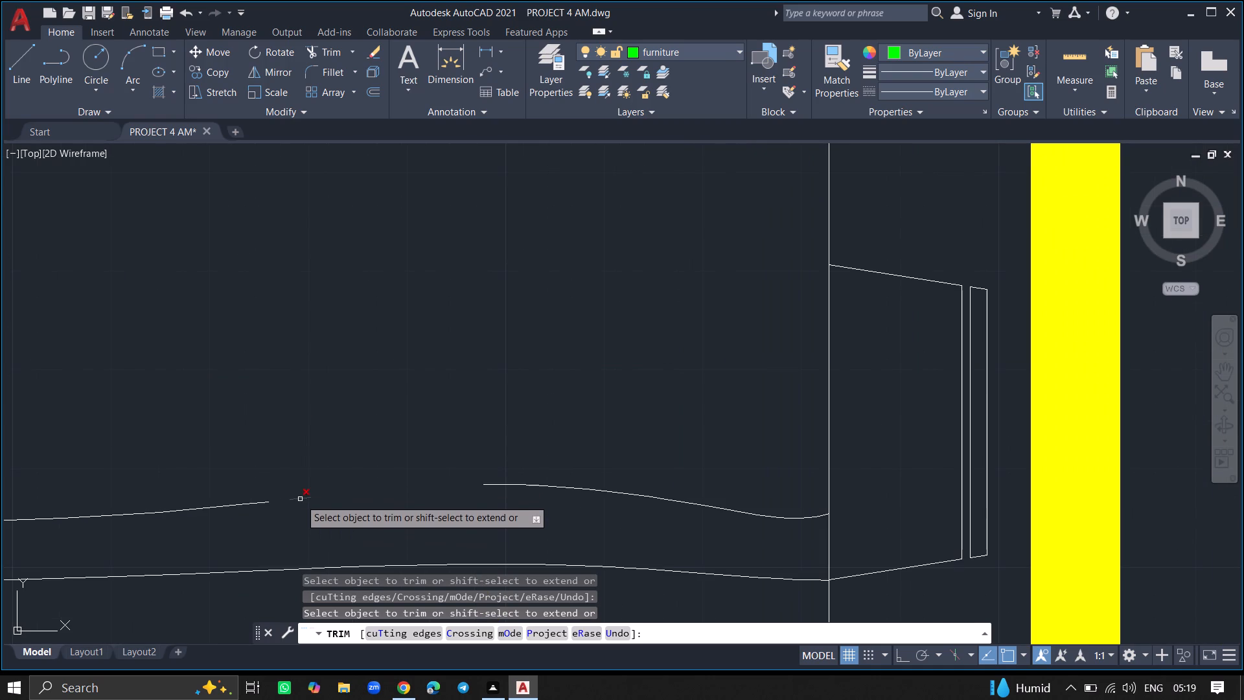
pyautogui.click(300, 499)
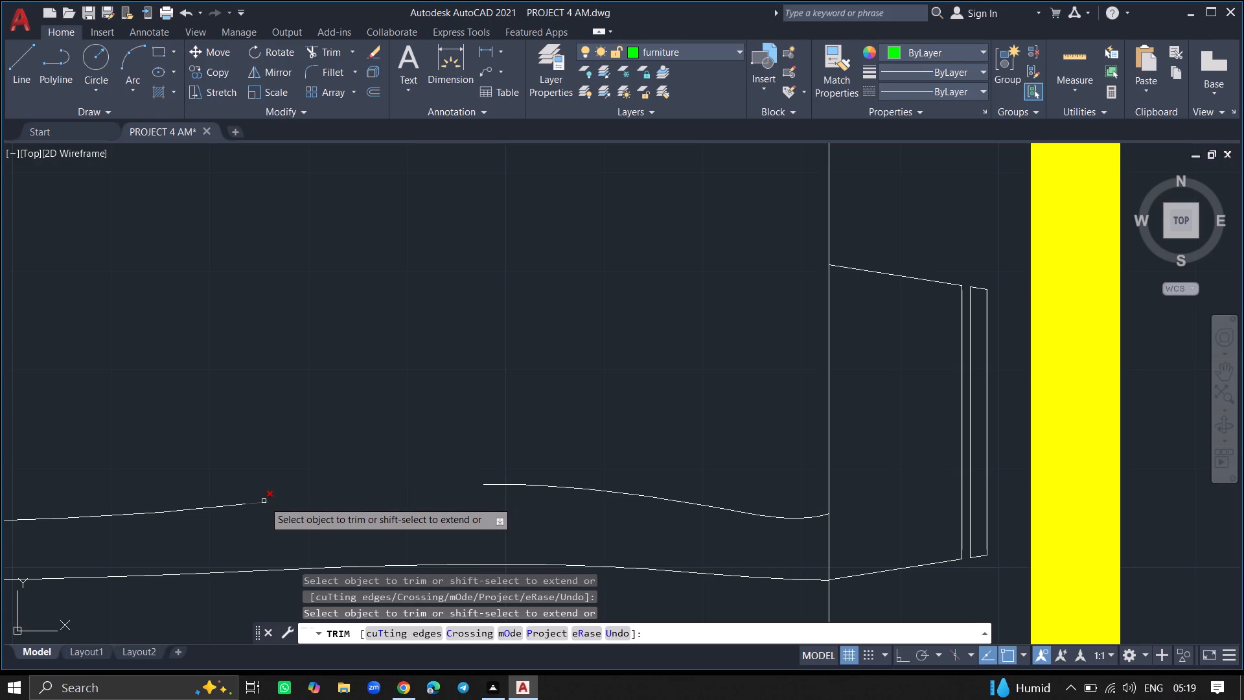
pyautogui.click(264, 501)
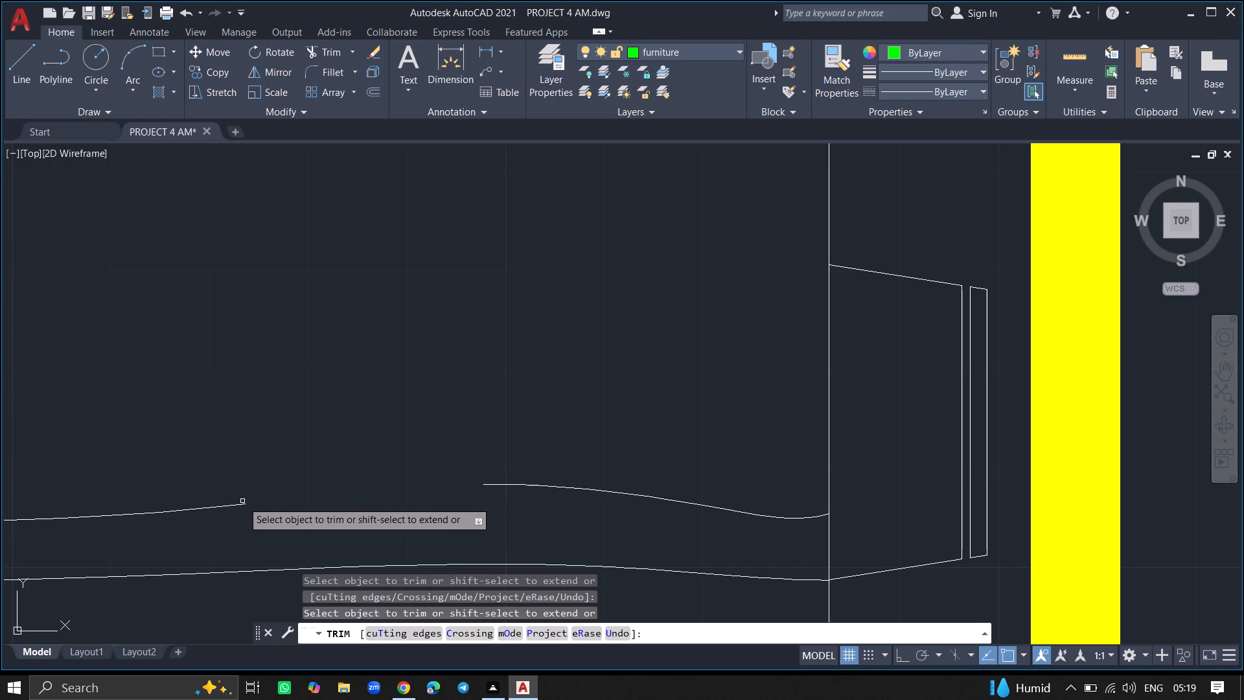
pyautogui.click(239, 506)
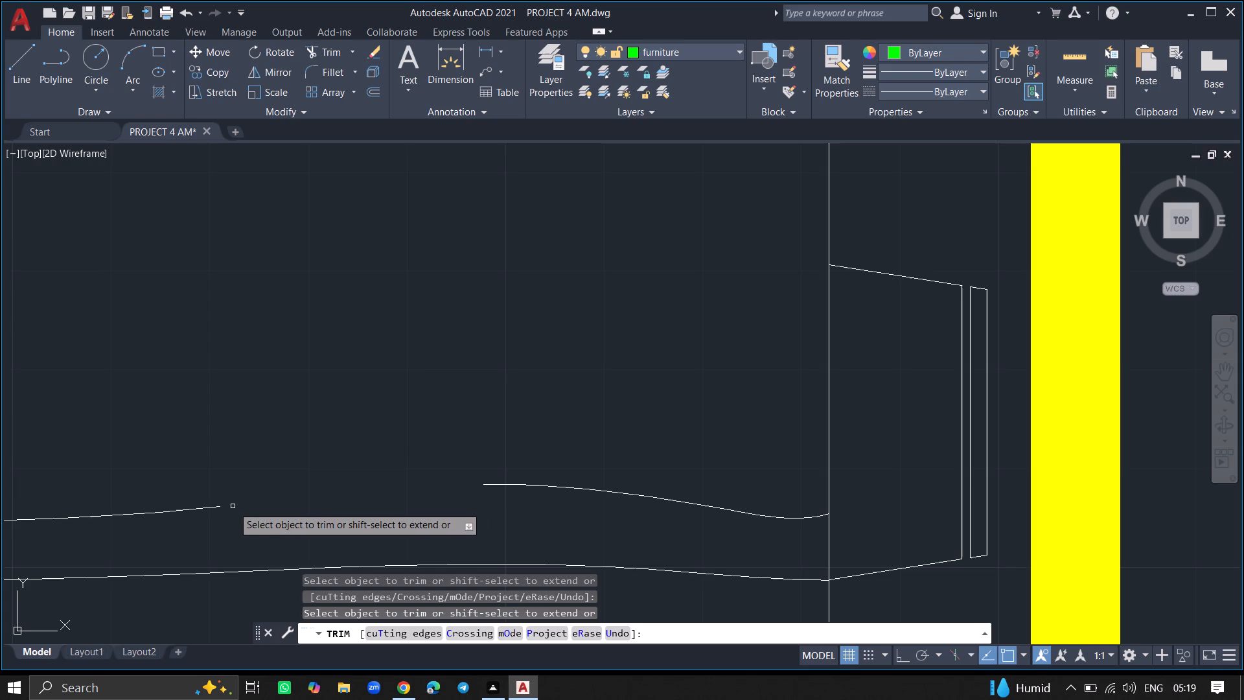
pyautogui.click(219, 507)
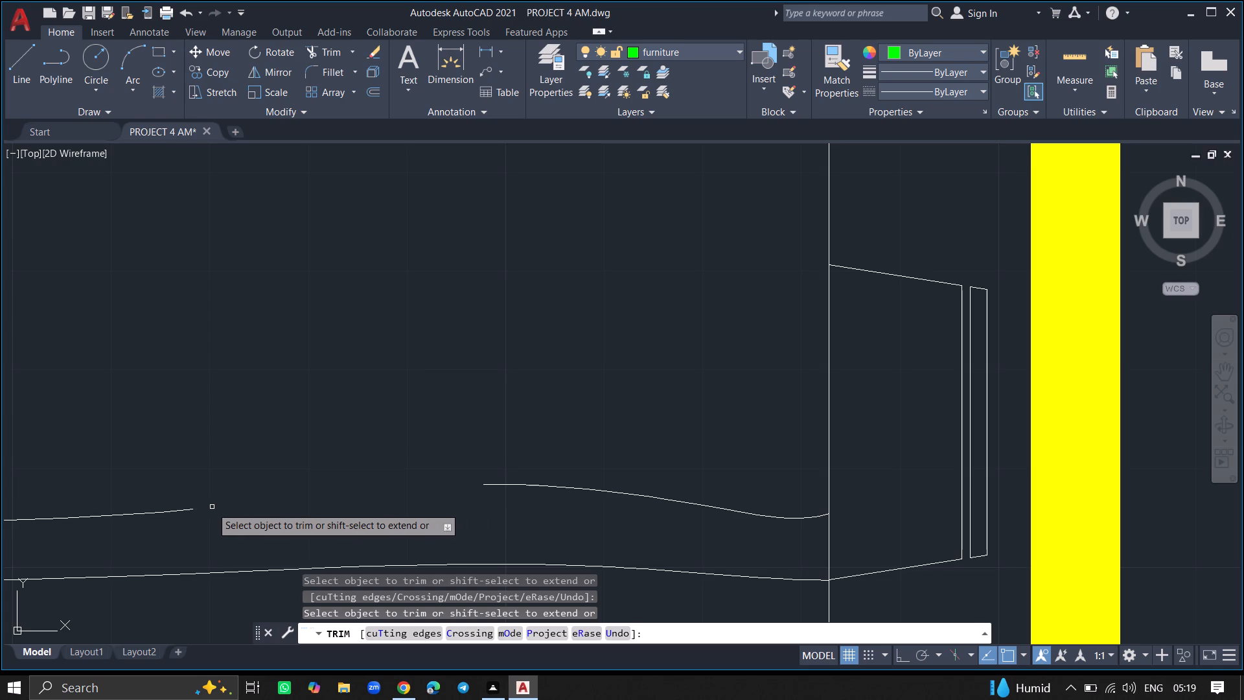
pyautogui.click(190, 508)
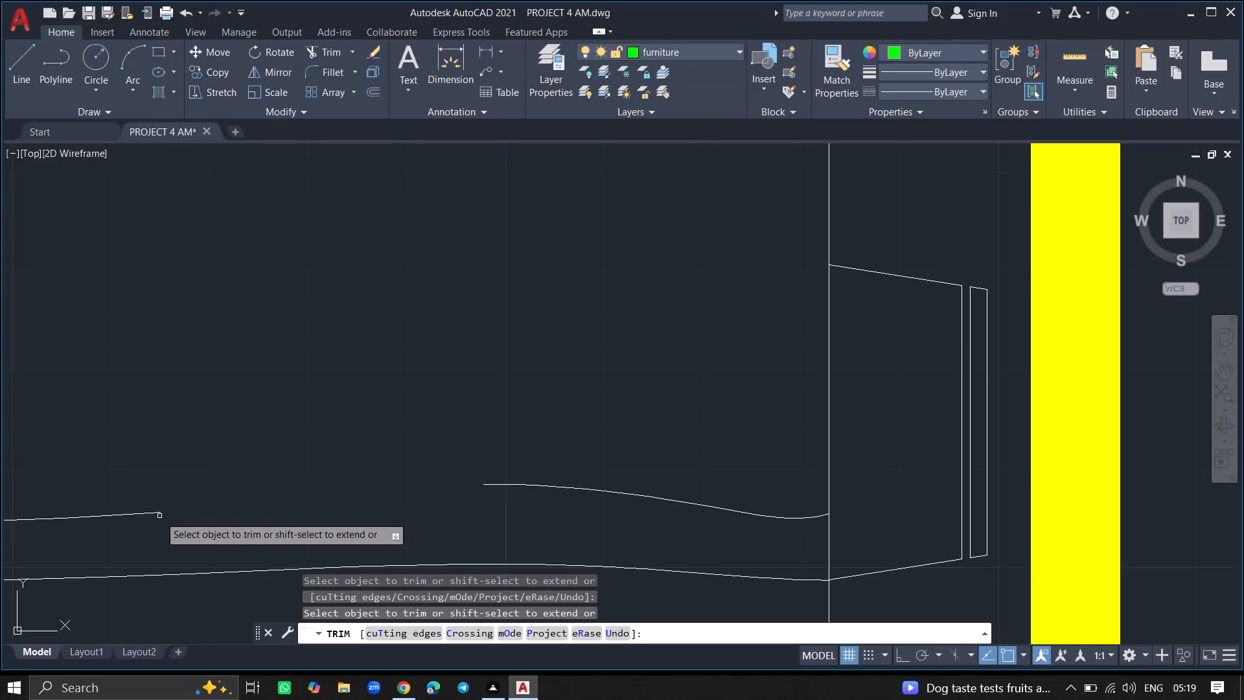
pyautogui.click(159, 513)
pyautogui.keyDown('ctrl'); pyautogui.scroll(-3, 159, 513); pyautogui.keyUp('ctrl')
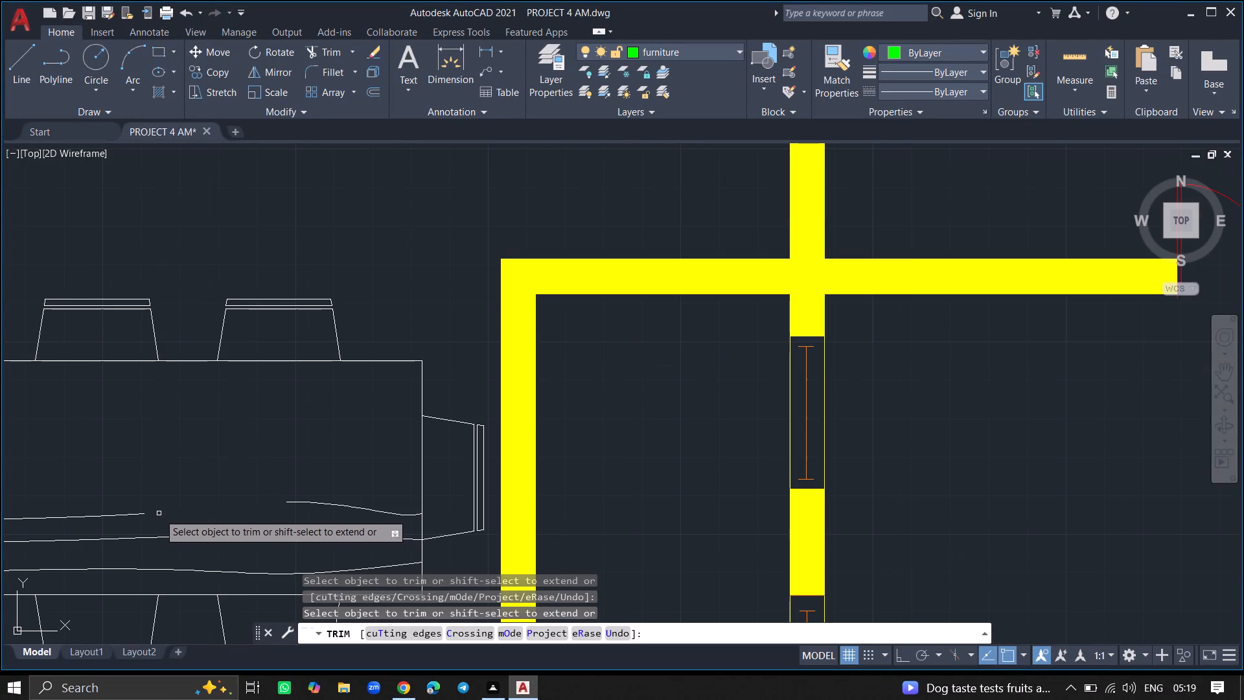
pyautogui.click(139, 513)
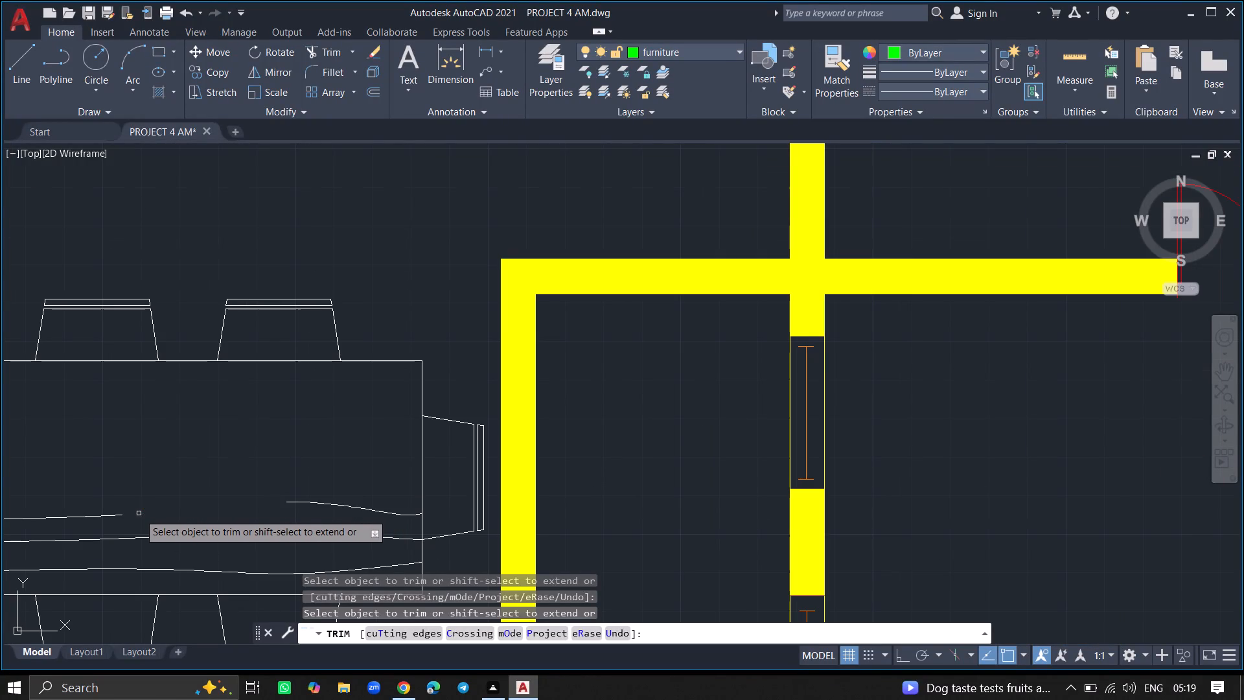
pyautogui.click(124, 515)
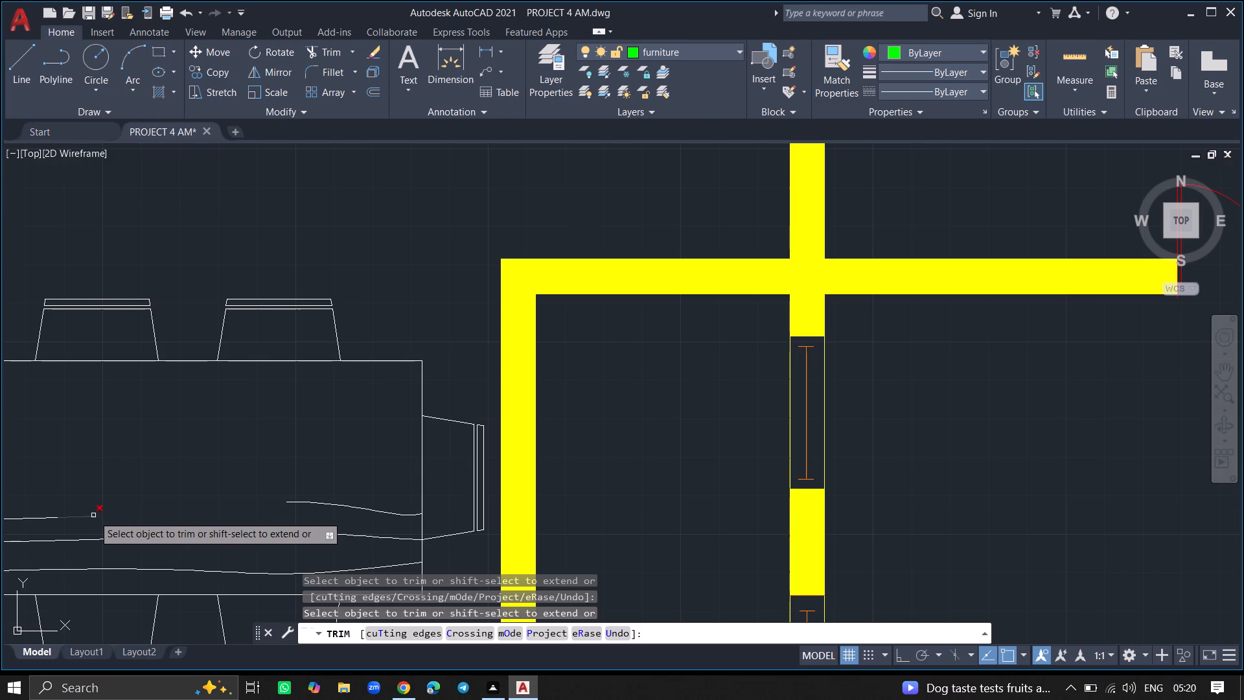
pyautogui.click(93, 515)
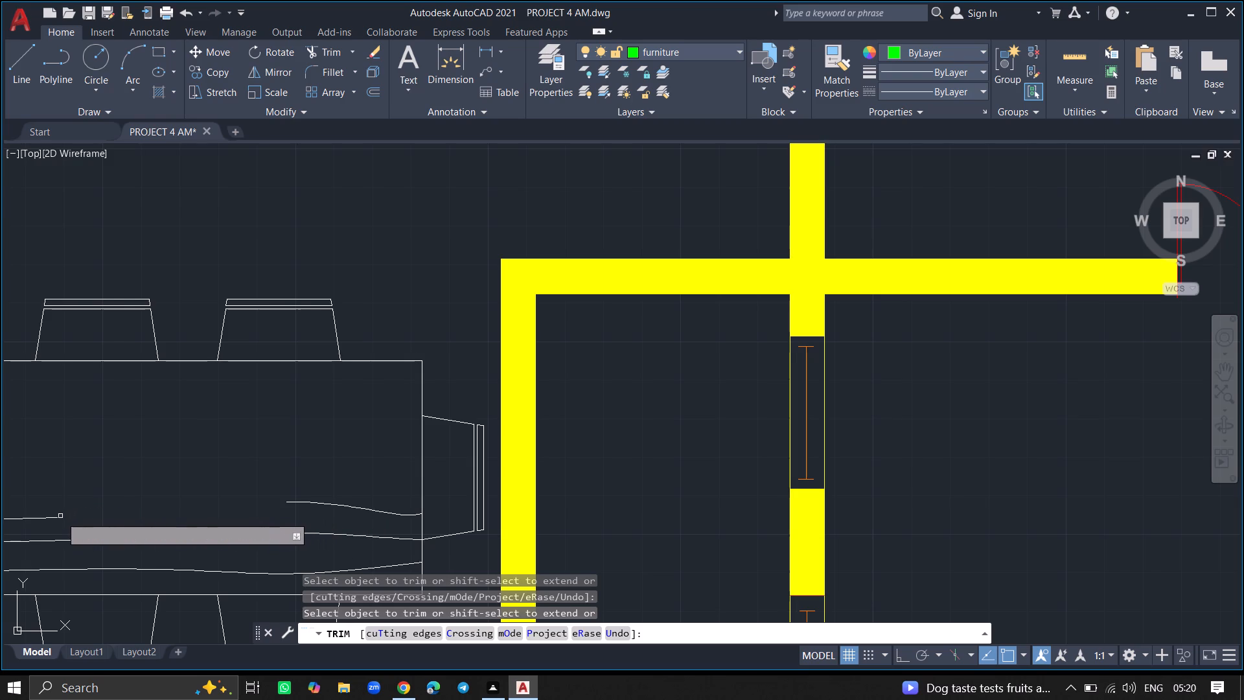
pyautogui.click(58, 518)
pyautogui.keyDown('ctrl'); pyautogui.scroll(-2, 58, 518); pyautogui.keyUp('ctrl')
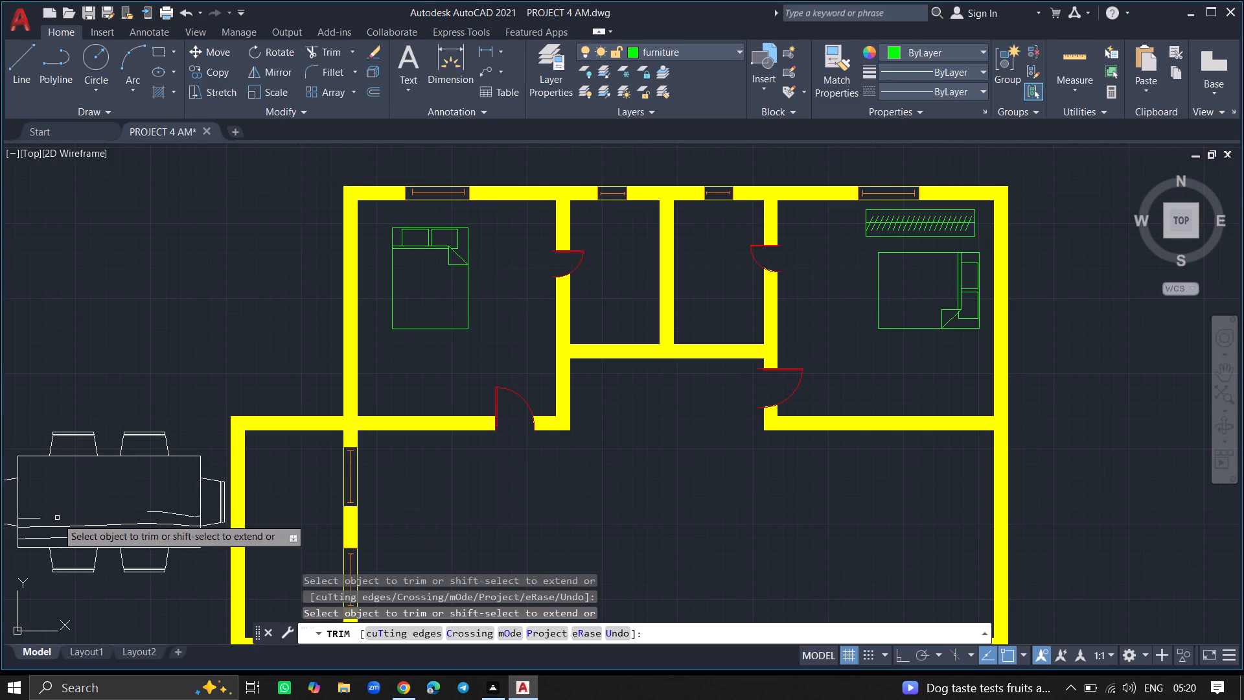
pyautogui.click(40, 520)
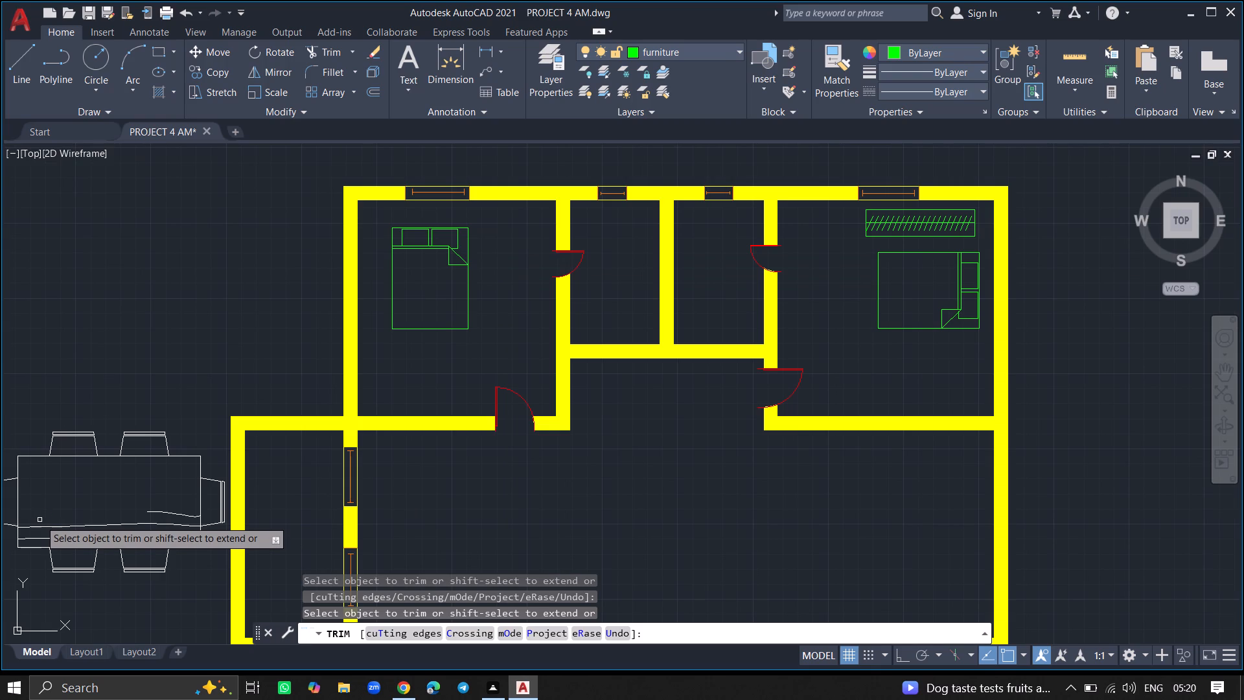
# Trim away the middle of the three remaining wood-grain lines on the dining table, working from its left end to the table's right edge.
pyautogui.click(43, 529)
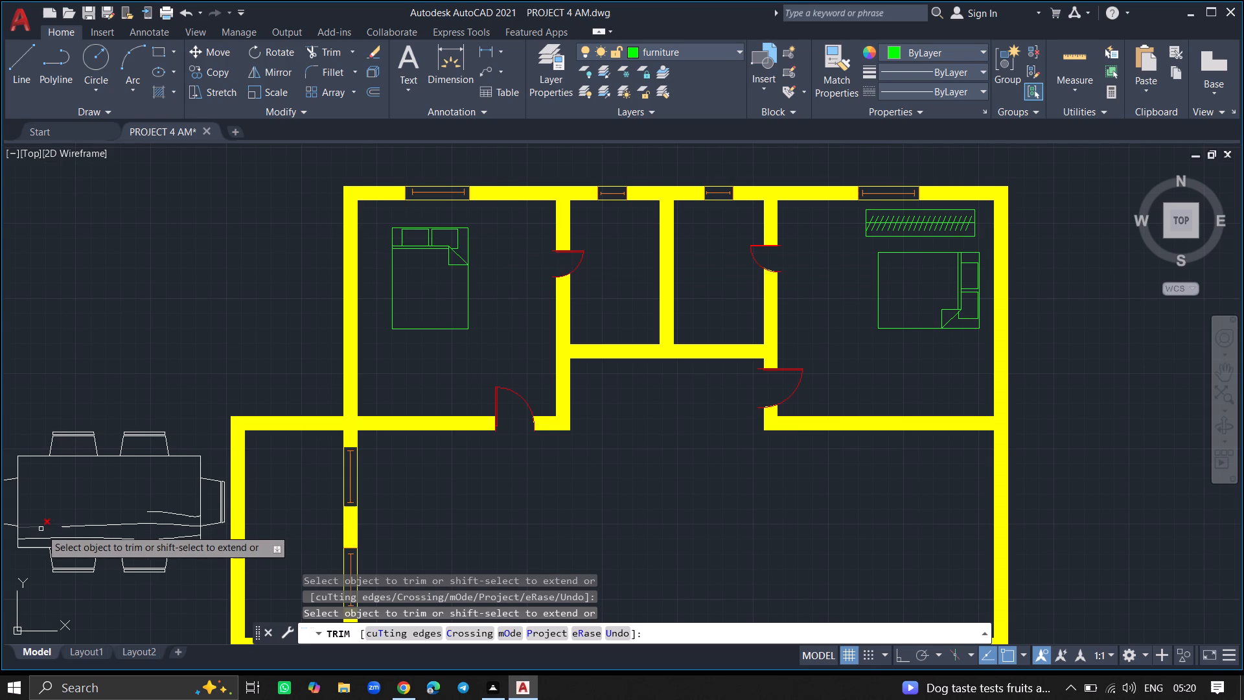
pyautogui.click(40, 529)
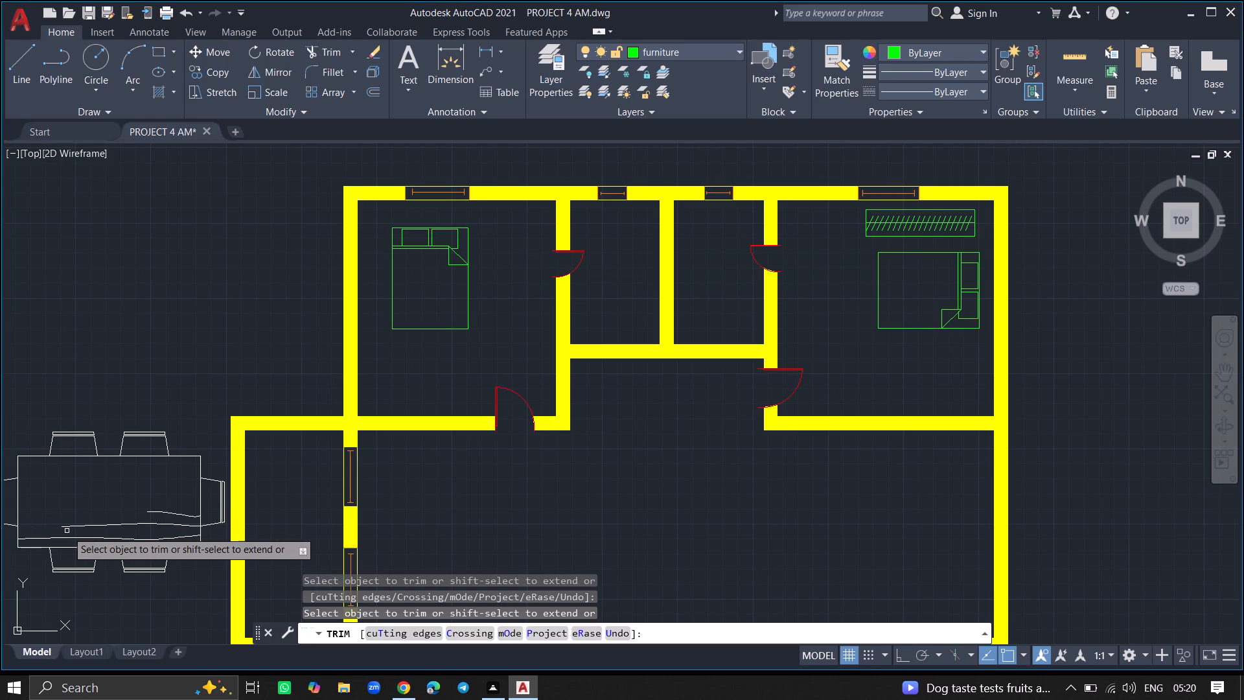
pyautogui.click(67, 527)
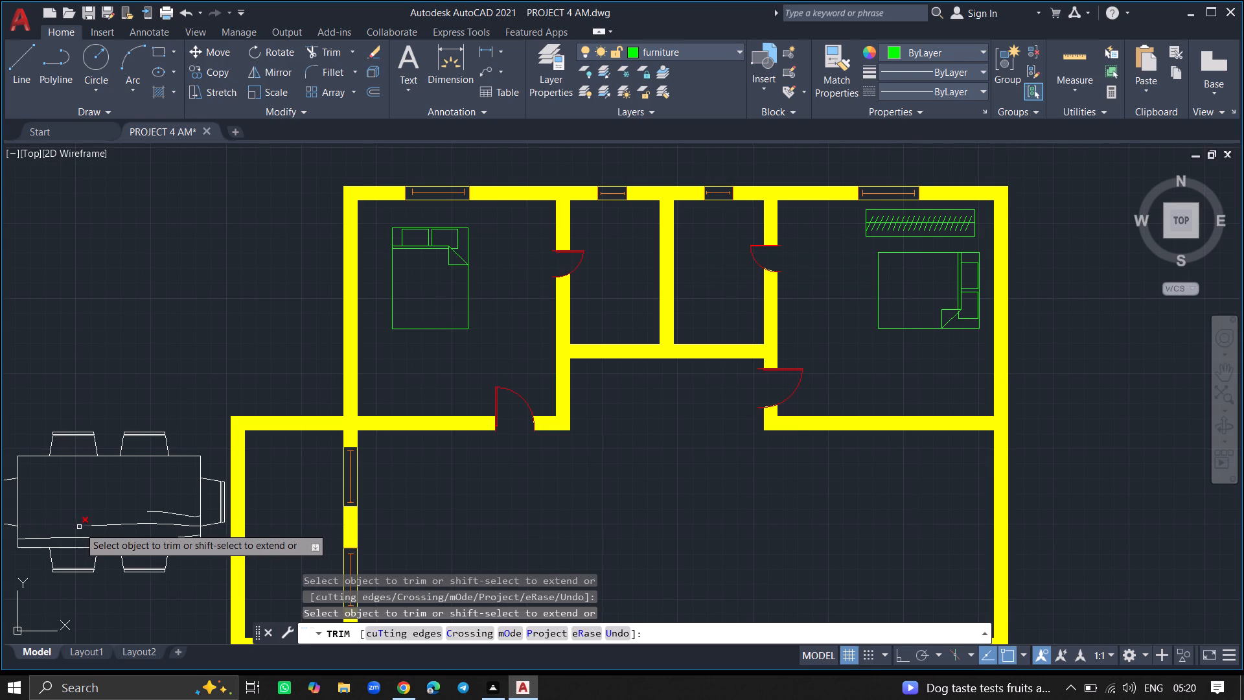
pyautogui.click(80, 528)
pyautogui.click(92, 528)
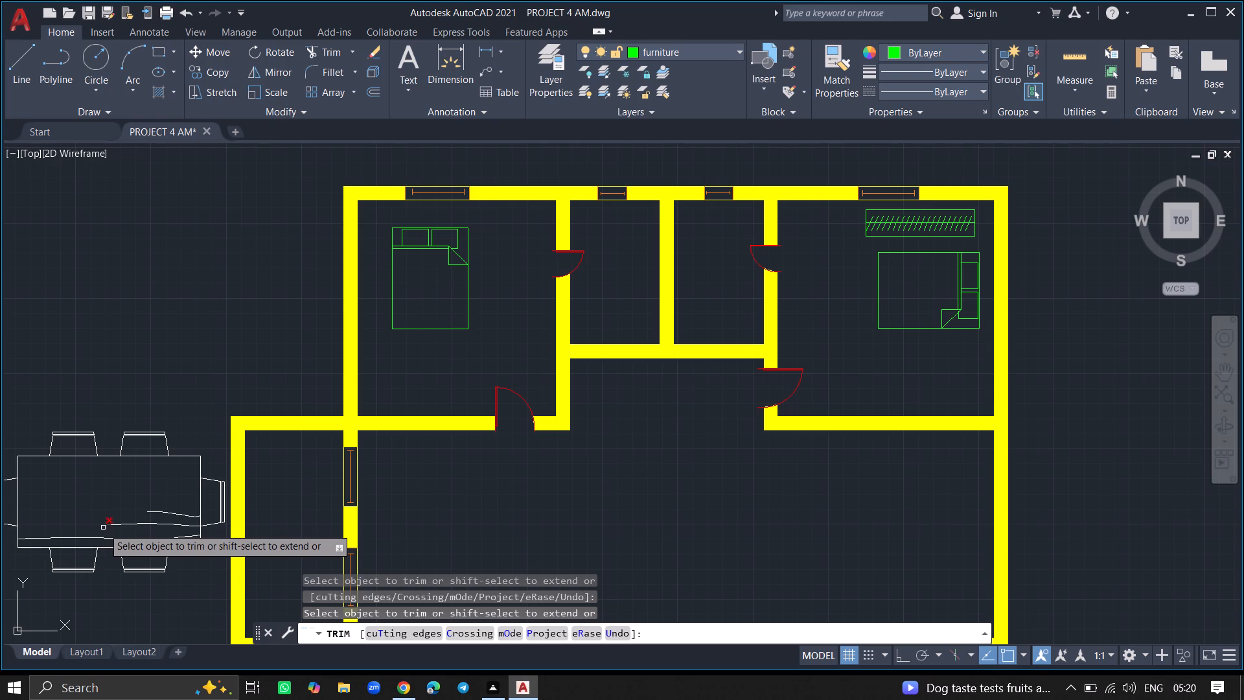
pyautogui.click(103, 527)
pyautogui.click(113, 526)
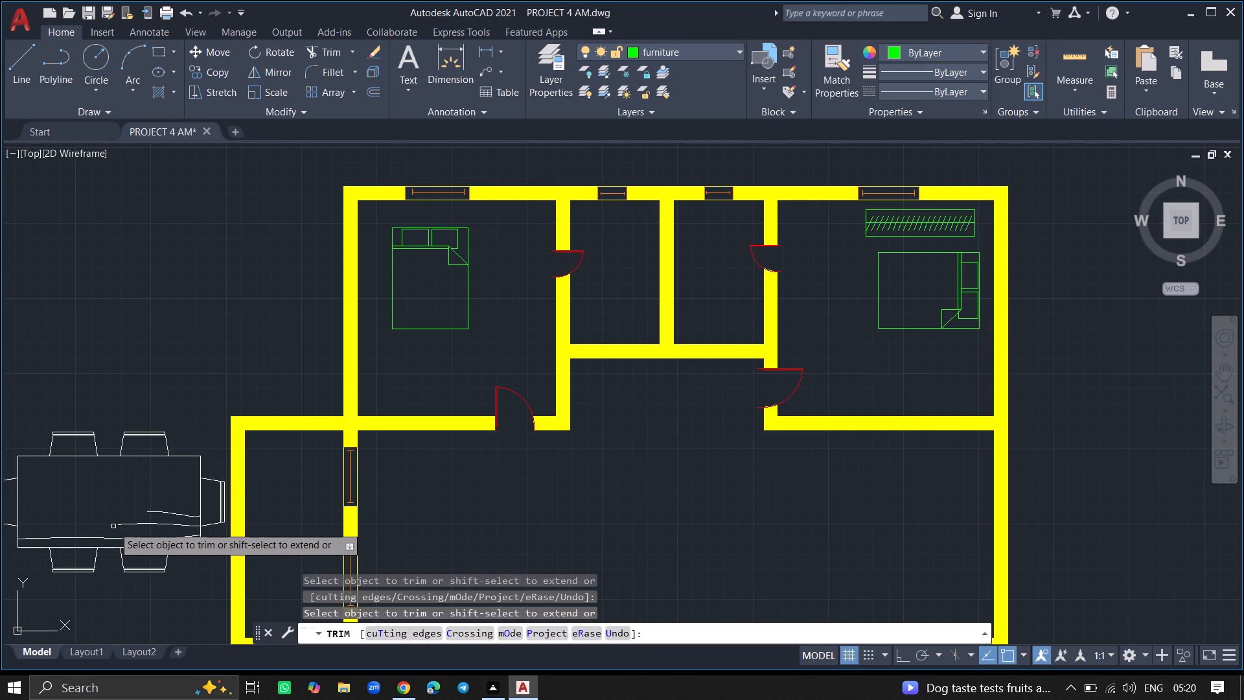
pyautogui.click(120, 526)
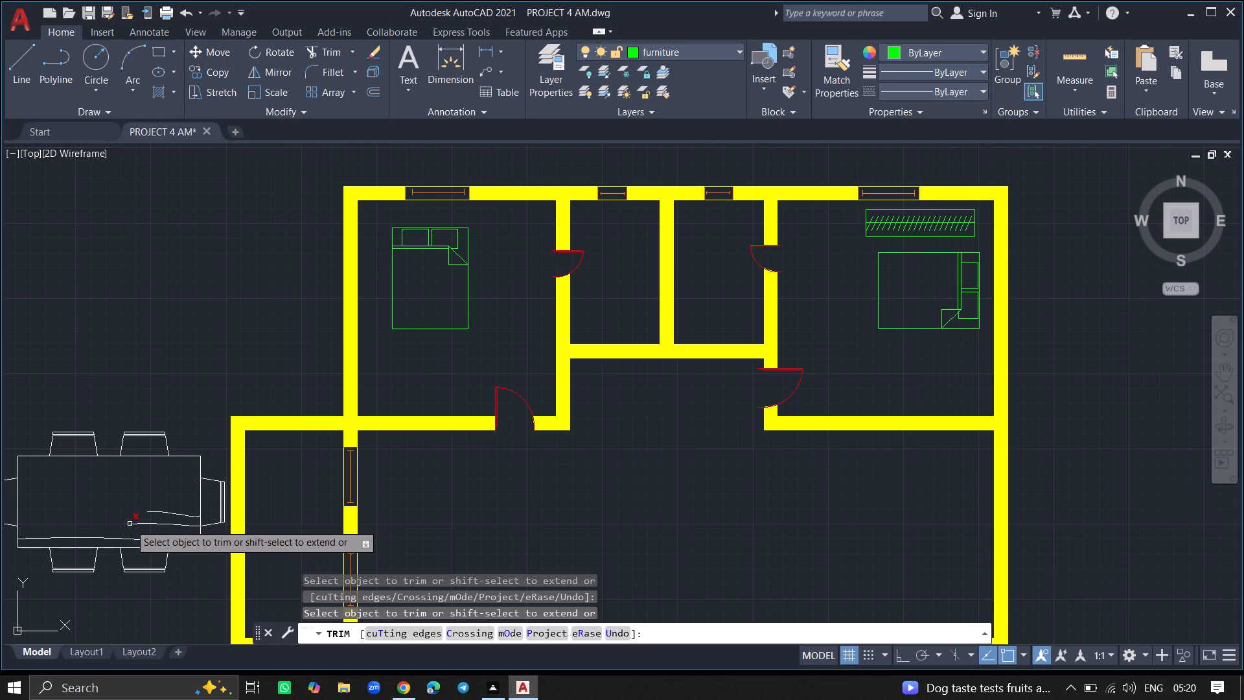
pyautogui.click(138, 524)
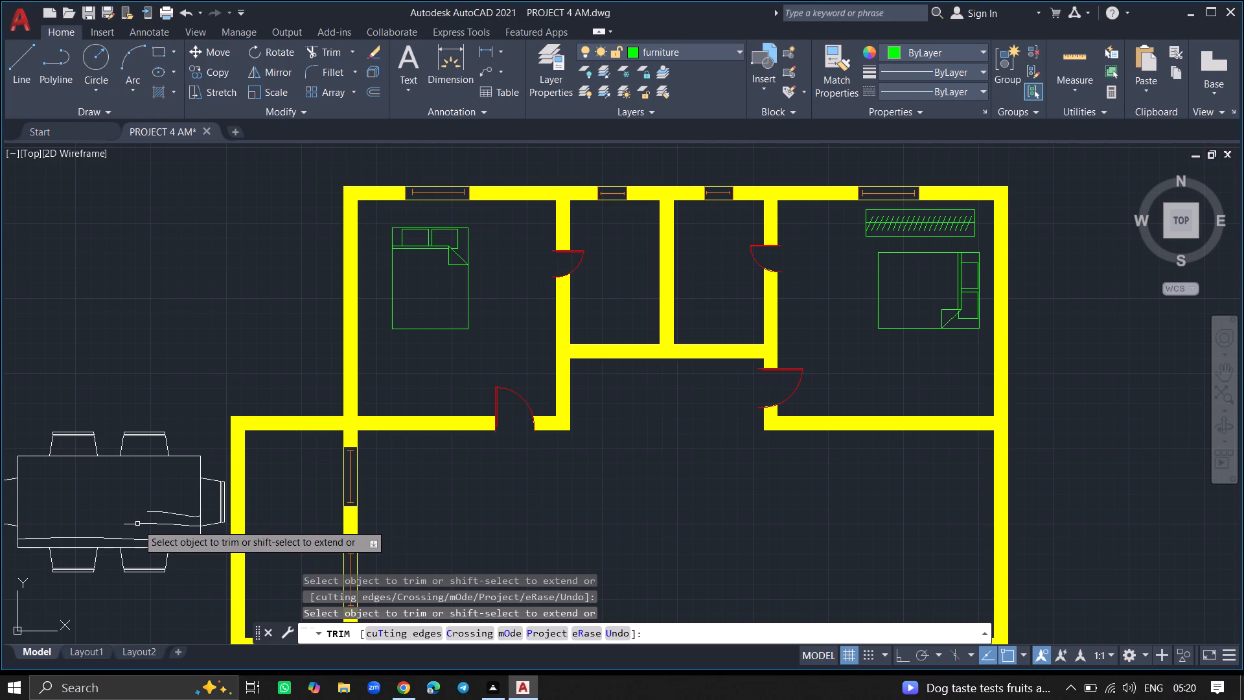
pyautogui.click(133, 526)
pyautogui.keyDown('ctrl'); pyautogui.scroll(3, 133, 526); pyautogui.keyUp('ctrl')
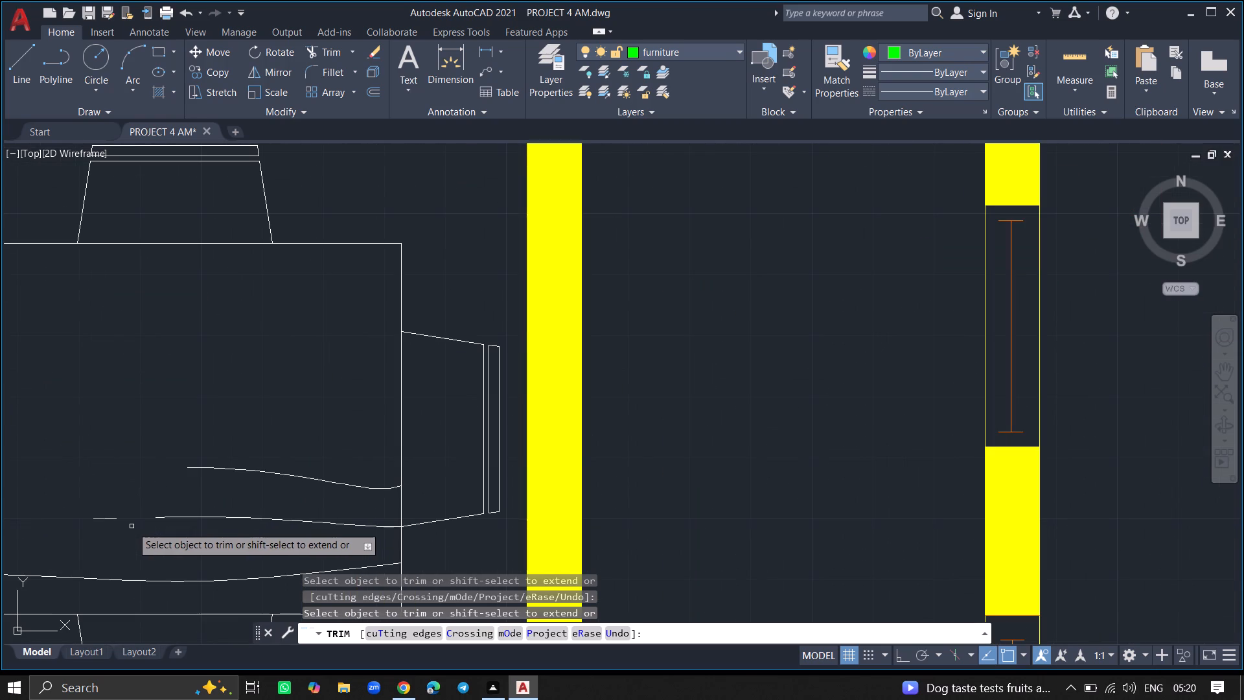
pyautogui.click(112, 520)
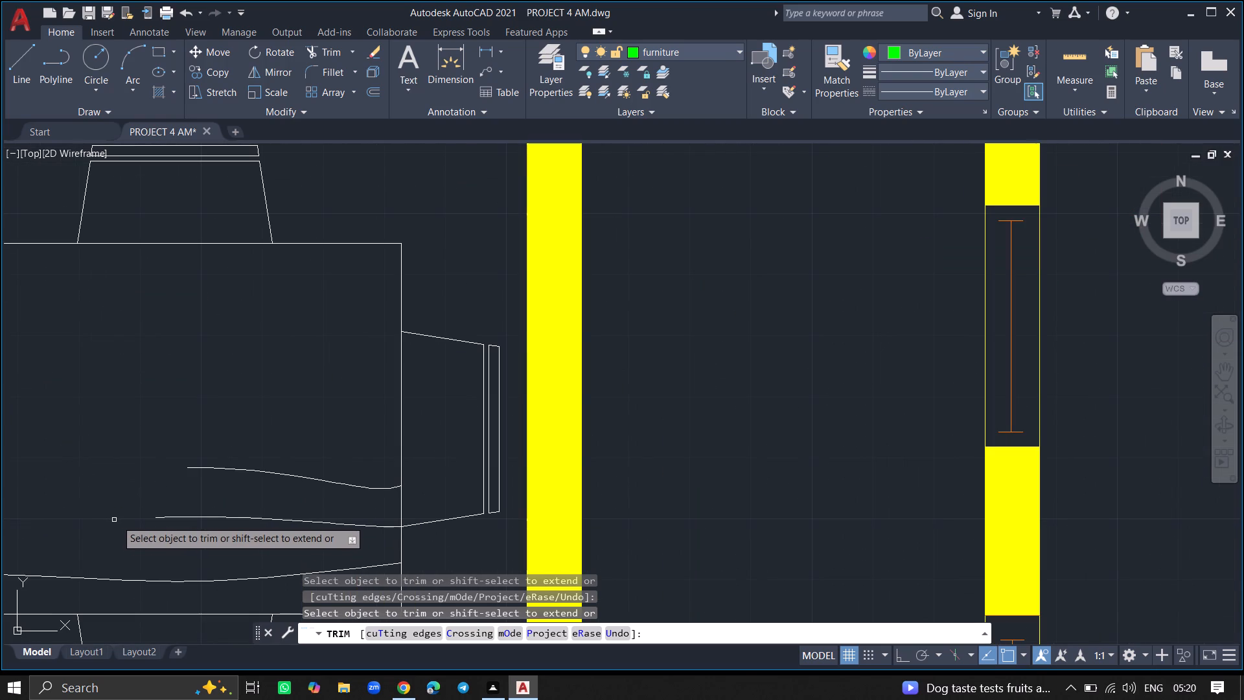
pyautogui.click(154, 517)
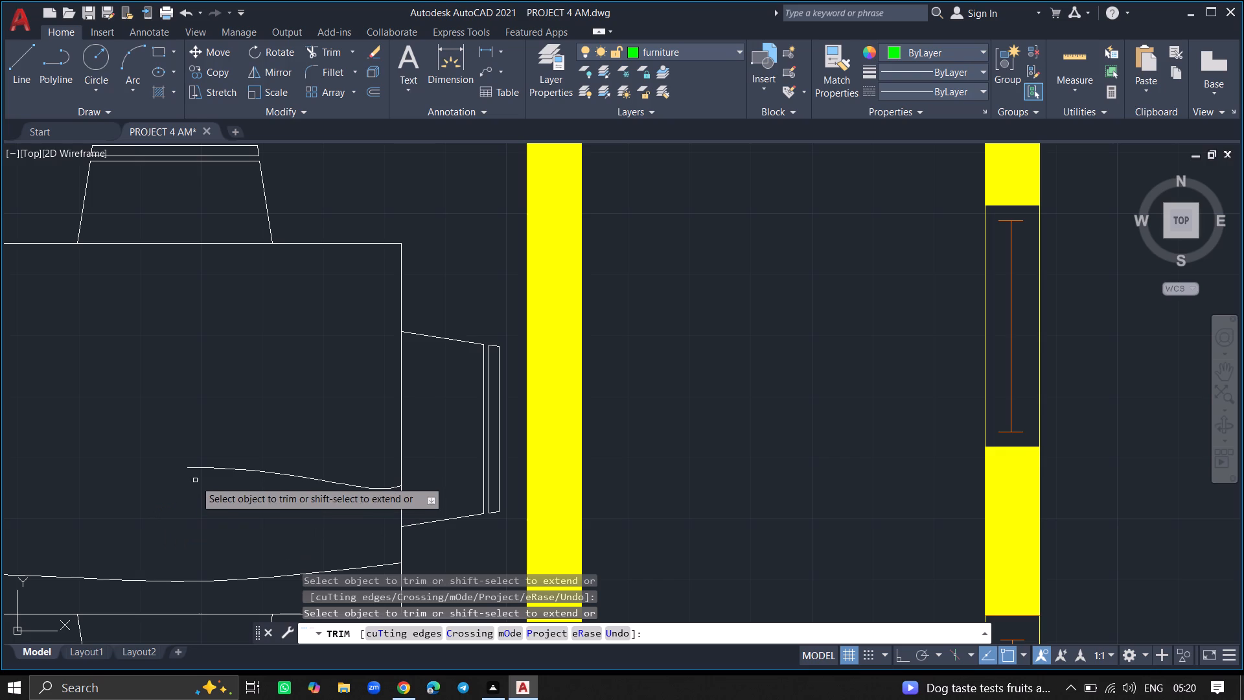
# Trim away the leftover right-hand piece of the topmost wood-grain line on the dining table.
pyautogui.click(200, 469)
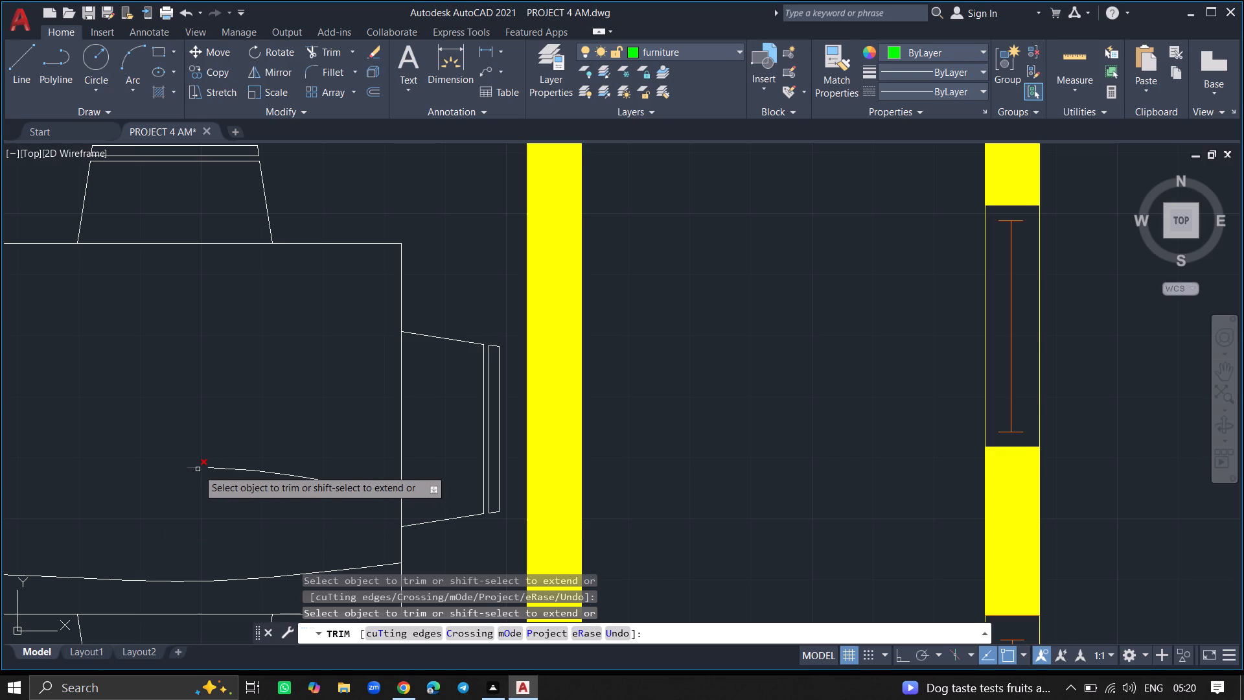
pyautogui.click(198, 469)
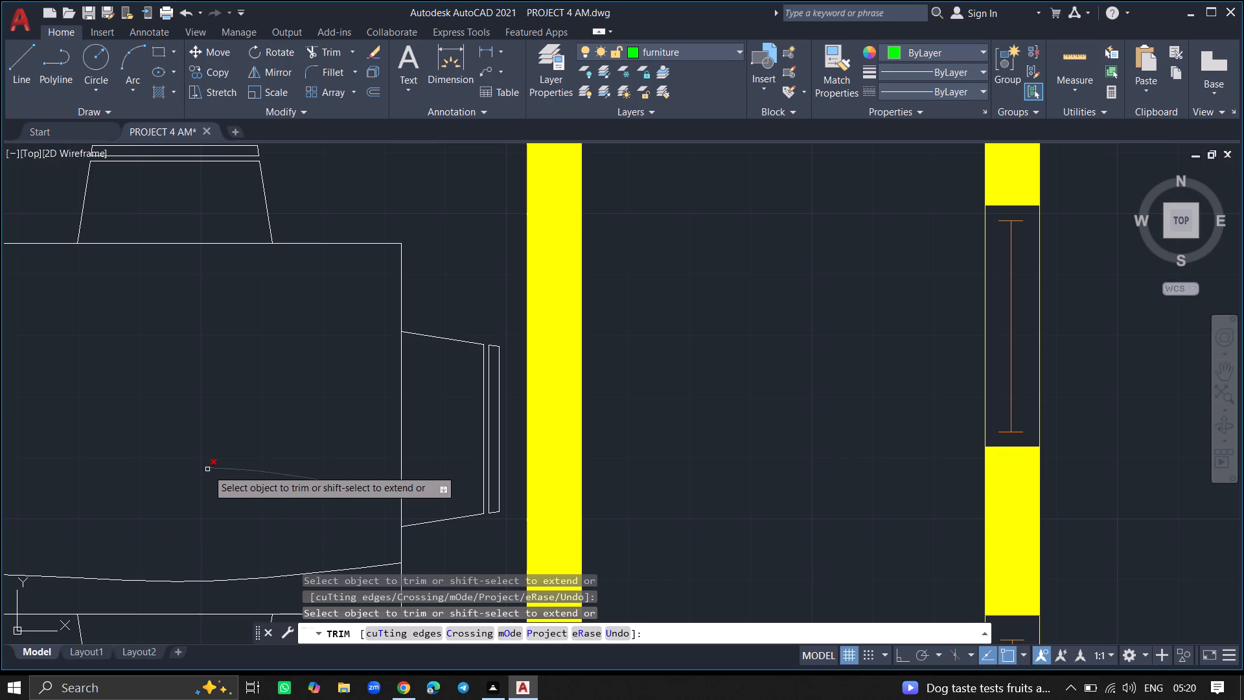
pyautogui.click(207, 469)
# Trim away the middle section of the last wood-grain line near the table's lower edge, working leftward from about mid-table.
pyautogui.keyDown('ctrl'); pyautogui.scroll(-1, 199, 451); pyautogui.keyUp('ctrl')
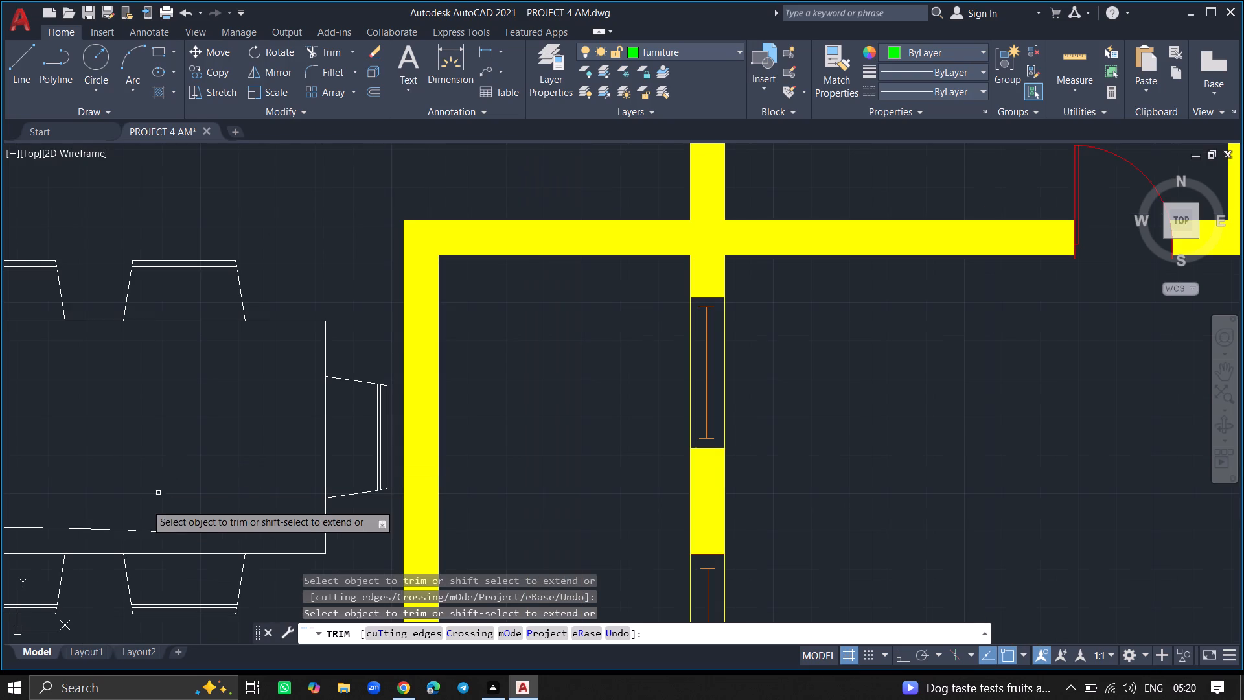
pyautogui.click(126, 528)
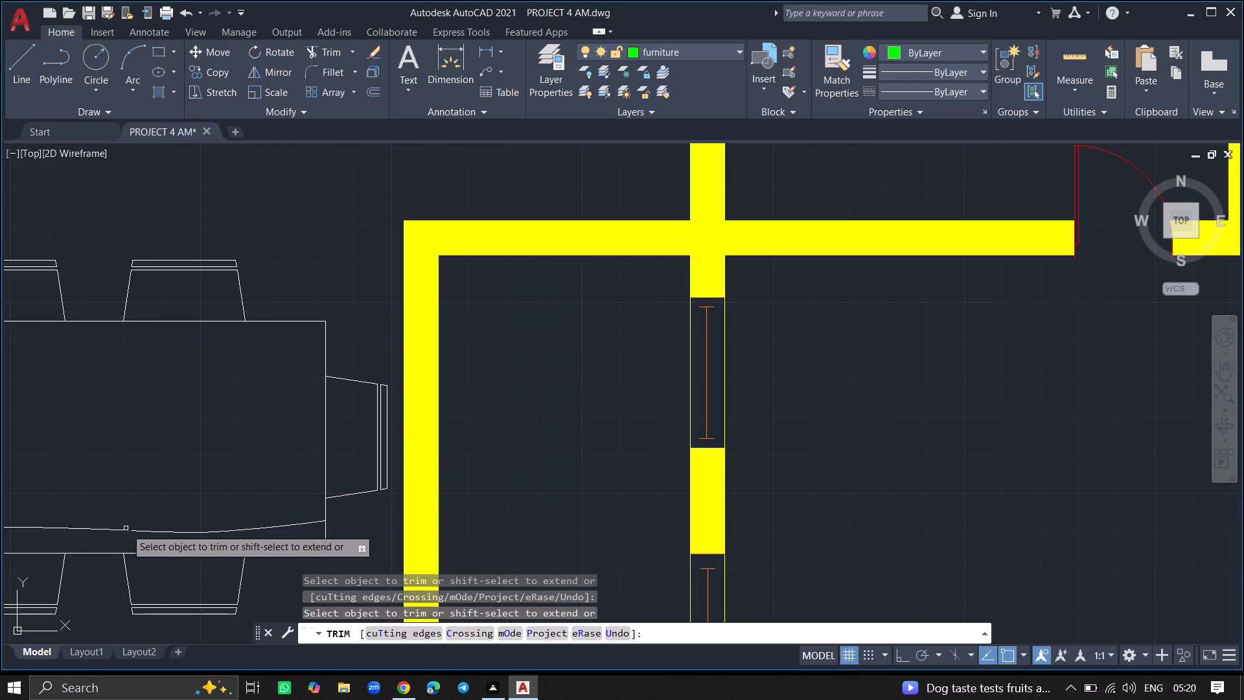
pyautogui.click(117, 528)
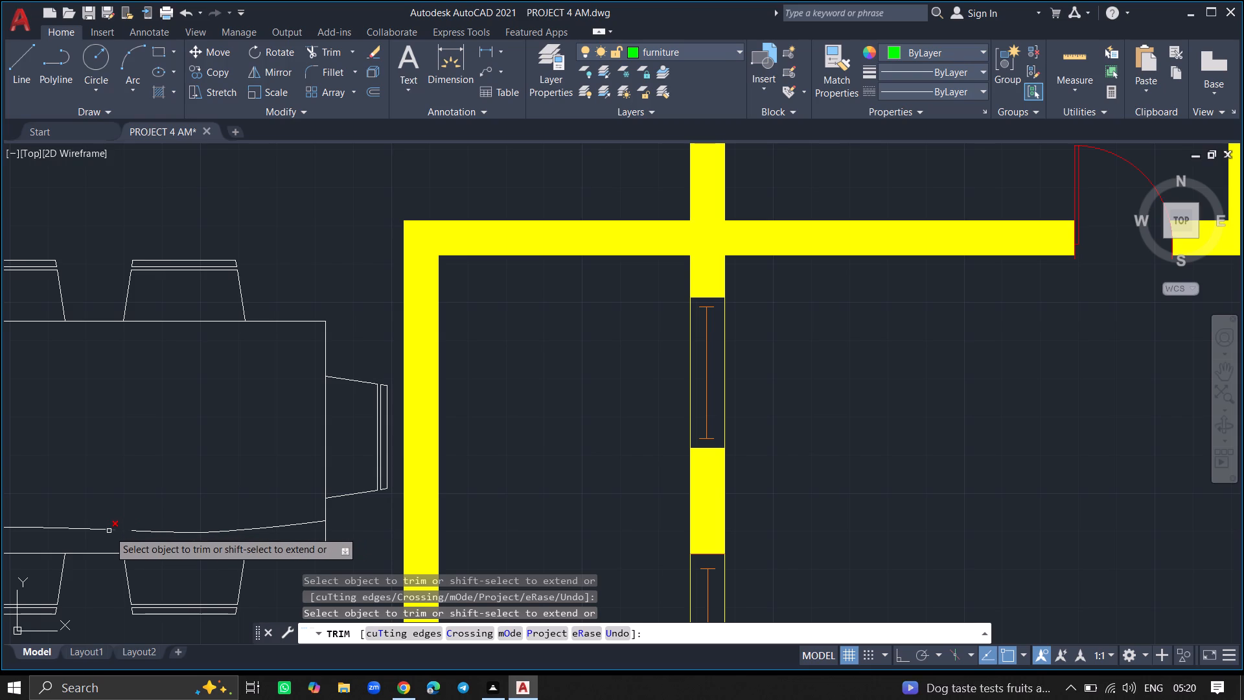
pyautogui.click(109, 531)
pyautogui.click(102, 531)
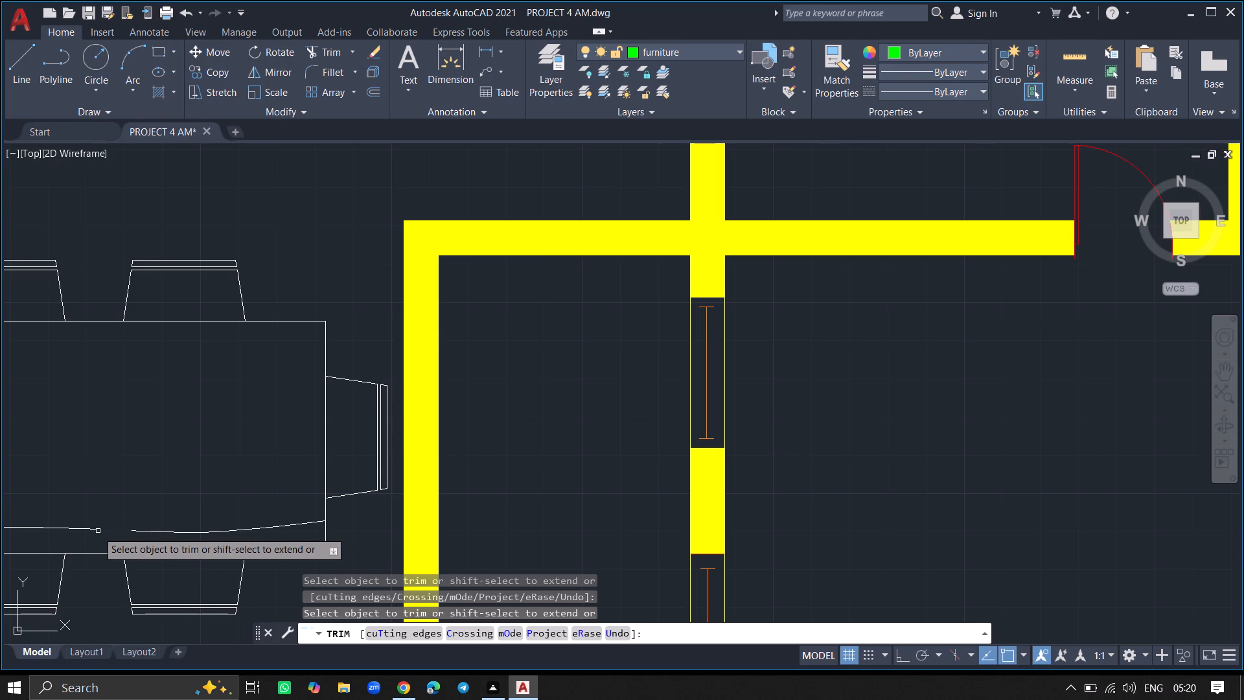
pyautogui.click(95, 531)
pyautogui.click(84, 530)
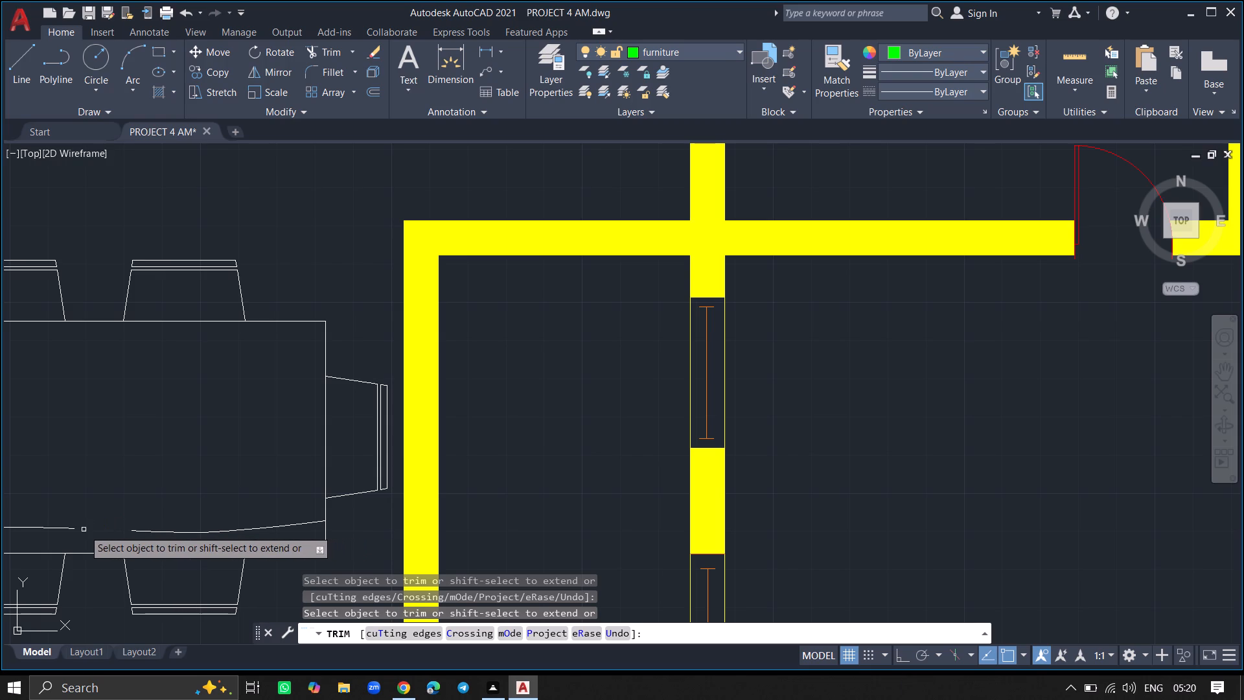
pyautogui.click(75, 528)
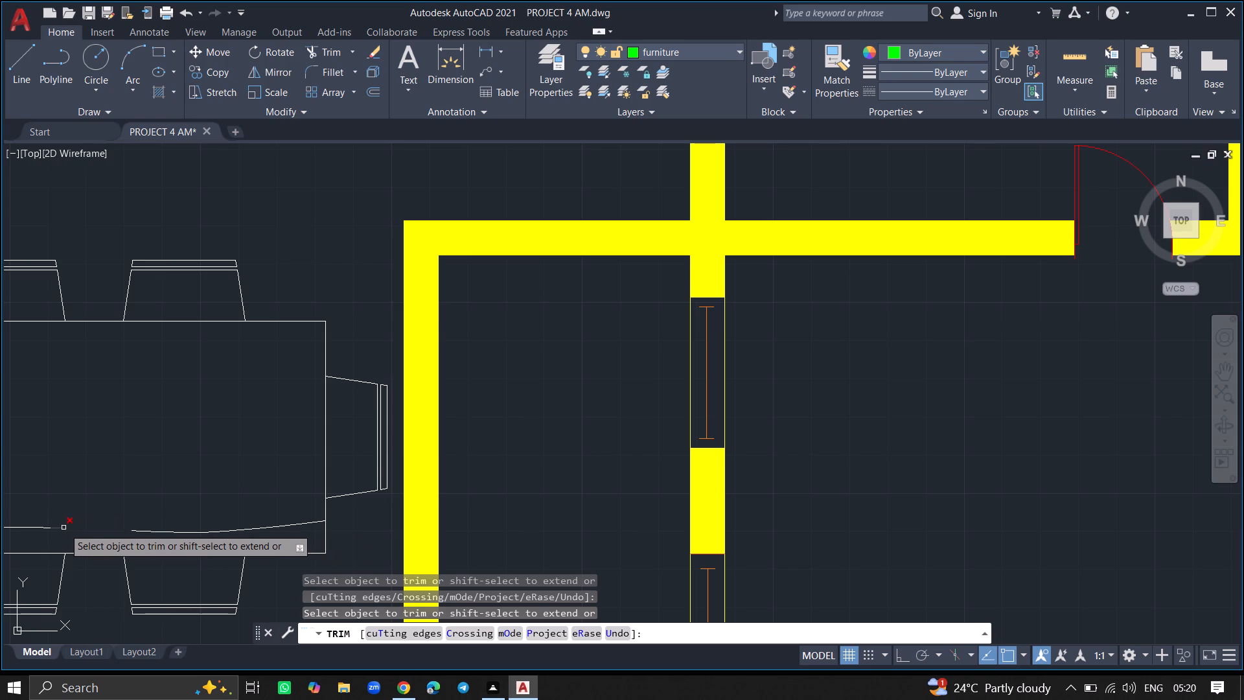
pyautogui.click(63, 528)
pyautogui.click(52, 528)
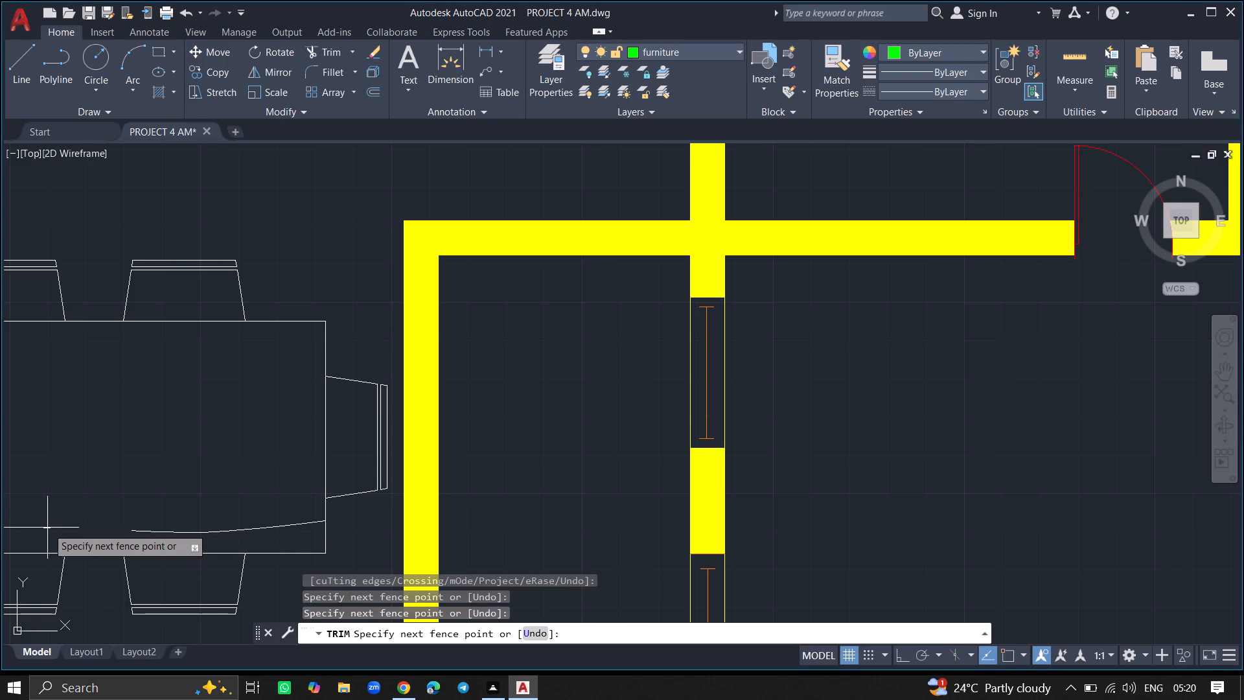
pyautogui.click(41, 528)
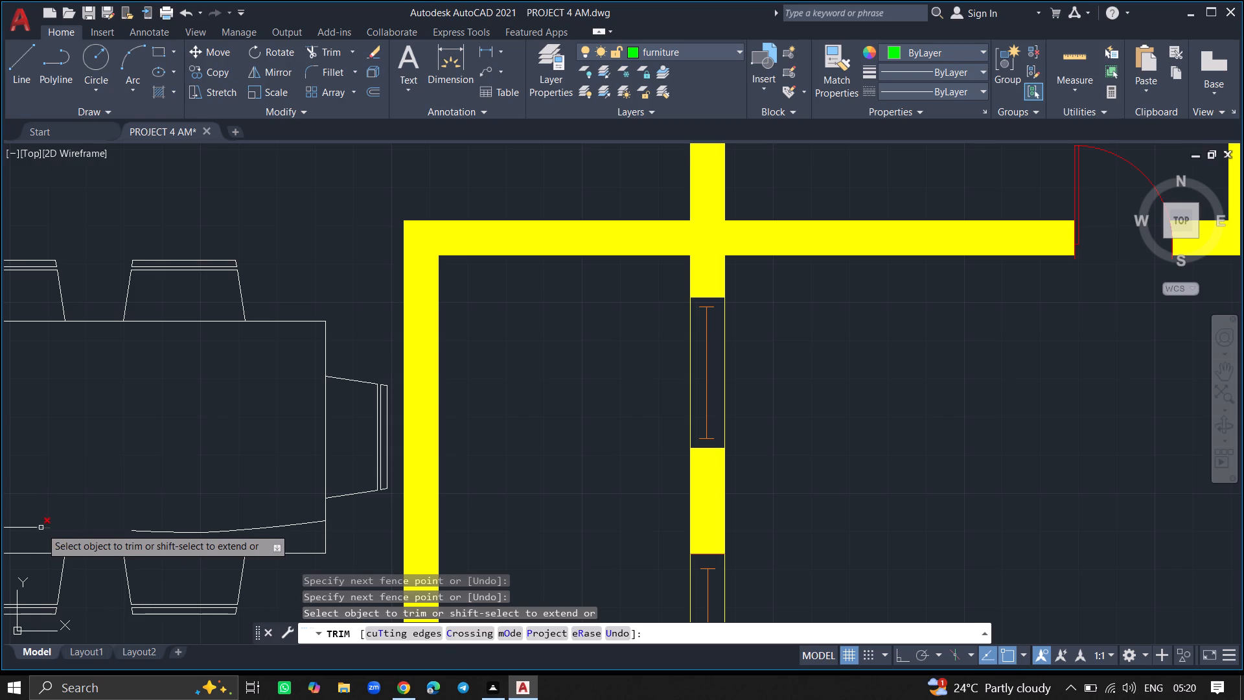
pyautogui.click(30, 528)
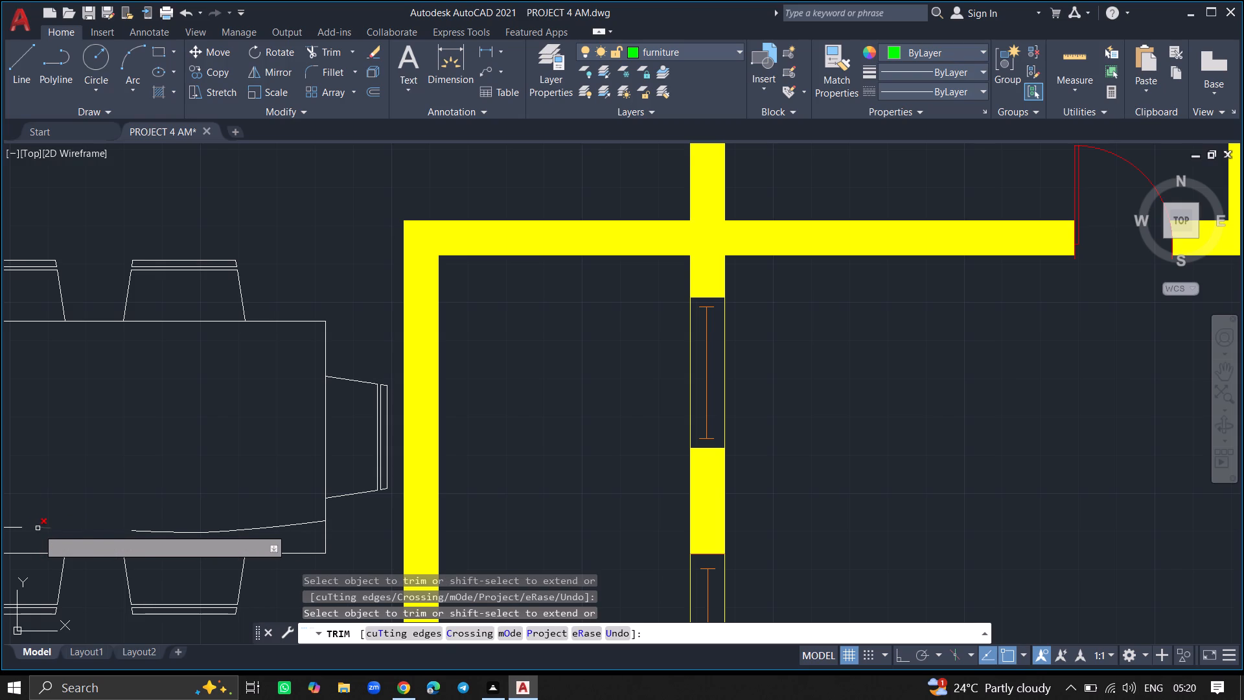
pyautogui.click(38, 528)
pyautogui.keyDown('ctrl'); pyautogui.scroll(-1, 38, 528); pyautogui.keyUp('ctrl')
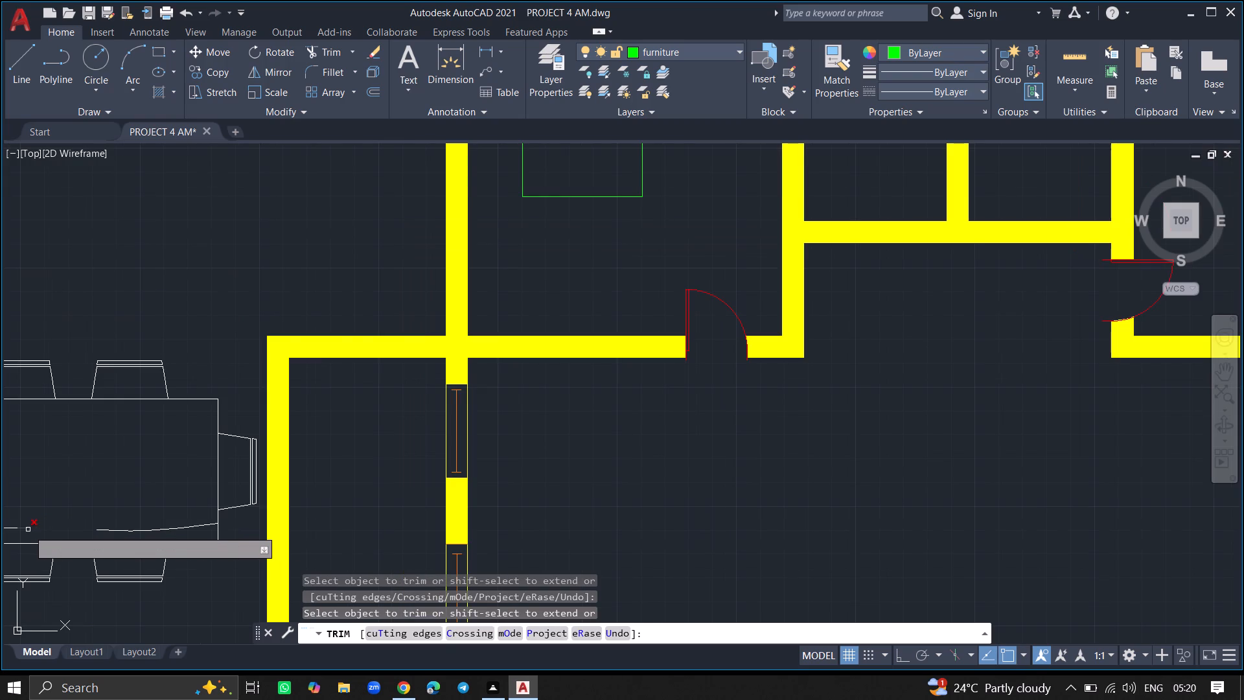
pyautogui.click(28, 530)
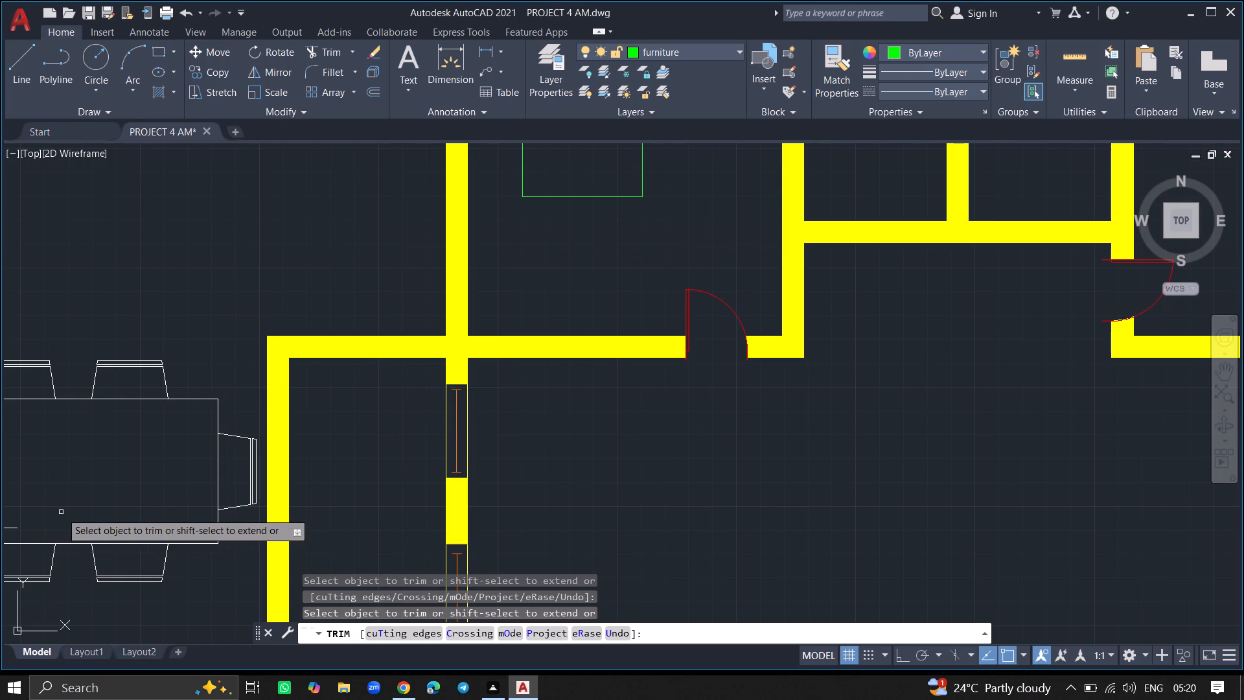
# Trim away the right-hand part of the last wood-grain line, from about mid-table to the table's right edge, including the leftover fragments.
pyautogui.click(99, 531)
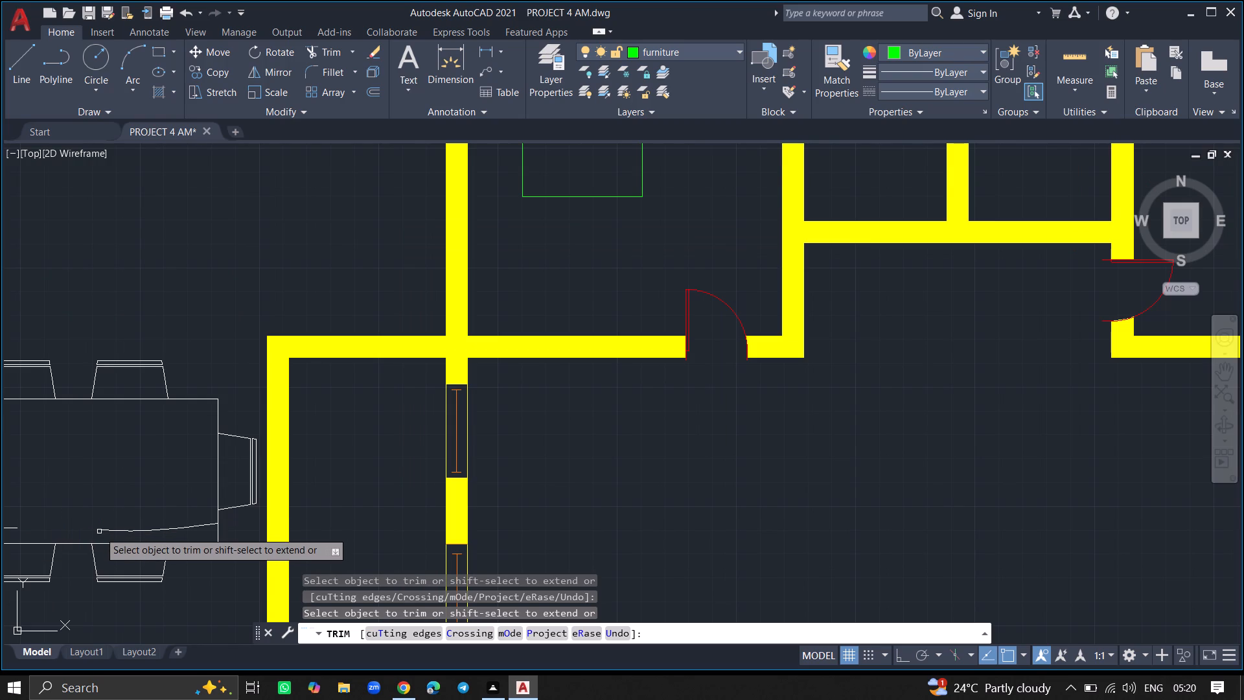
pyautogui.click(107, 532)
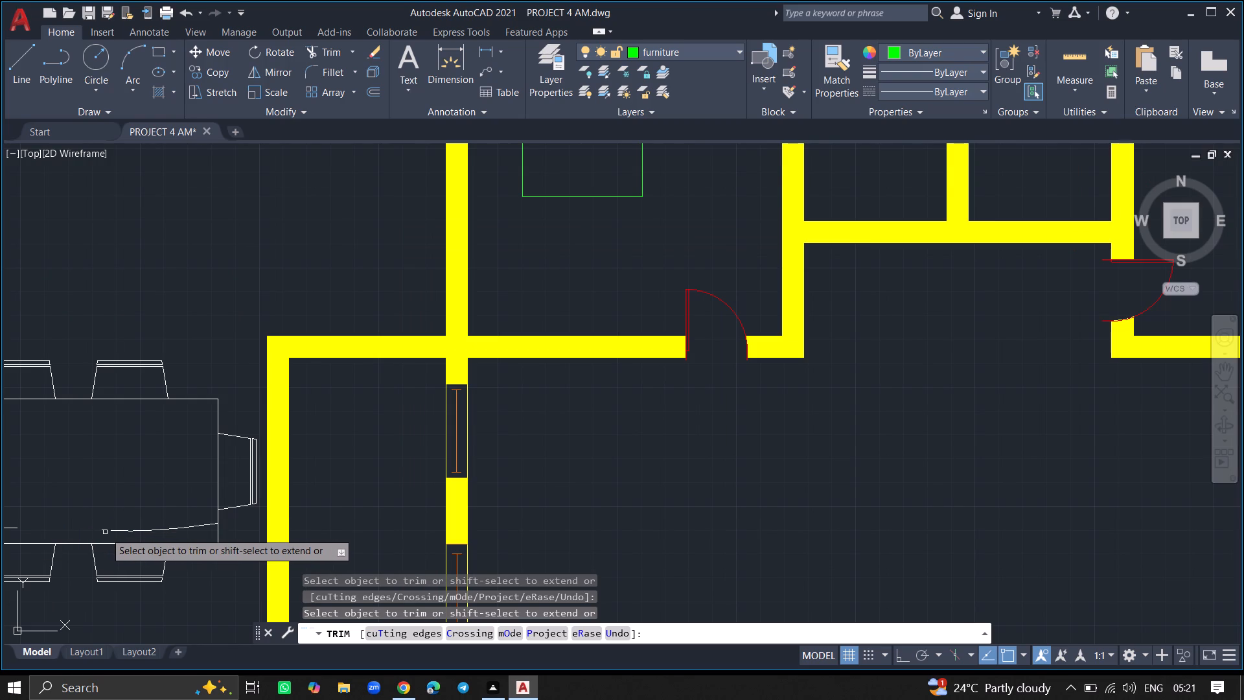
pyautogui.click(104, 530)
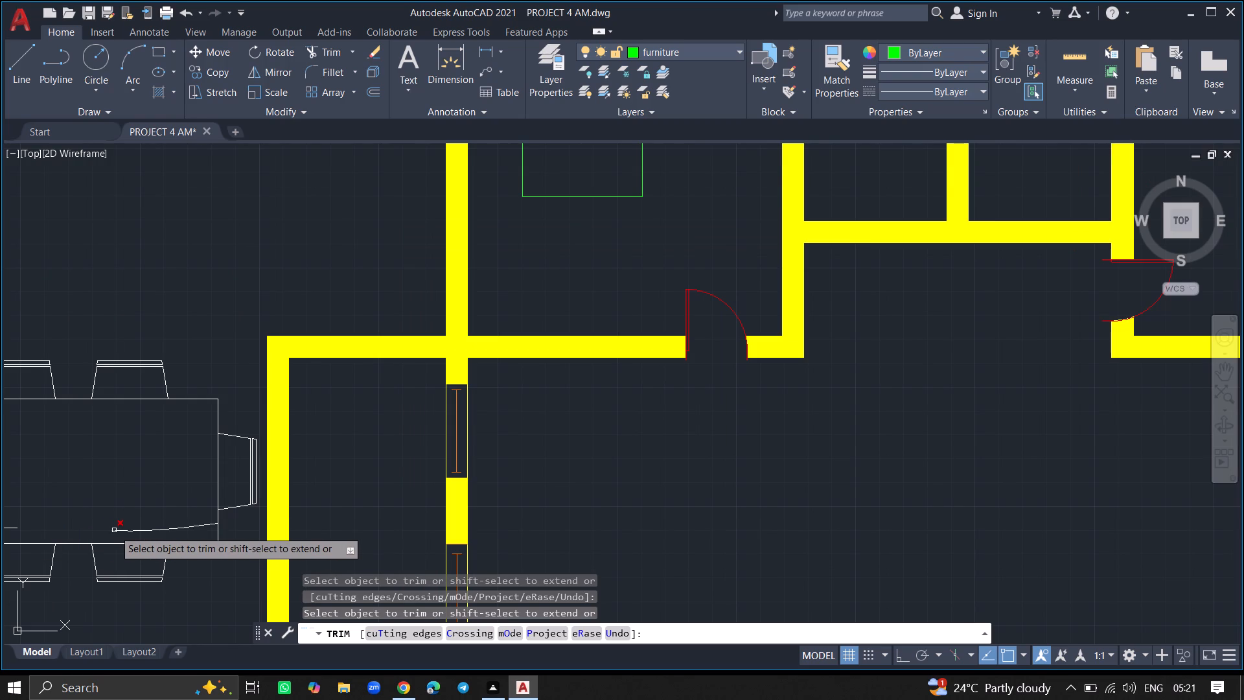
pyautogui.click(114, 530)
pyautogui.click(119, 532)
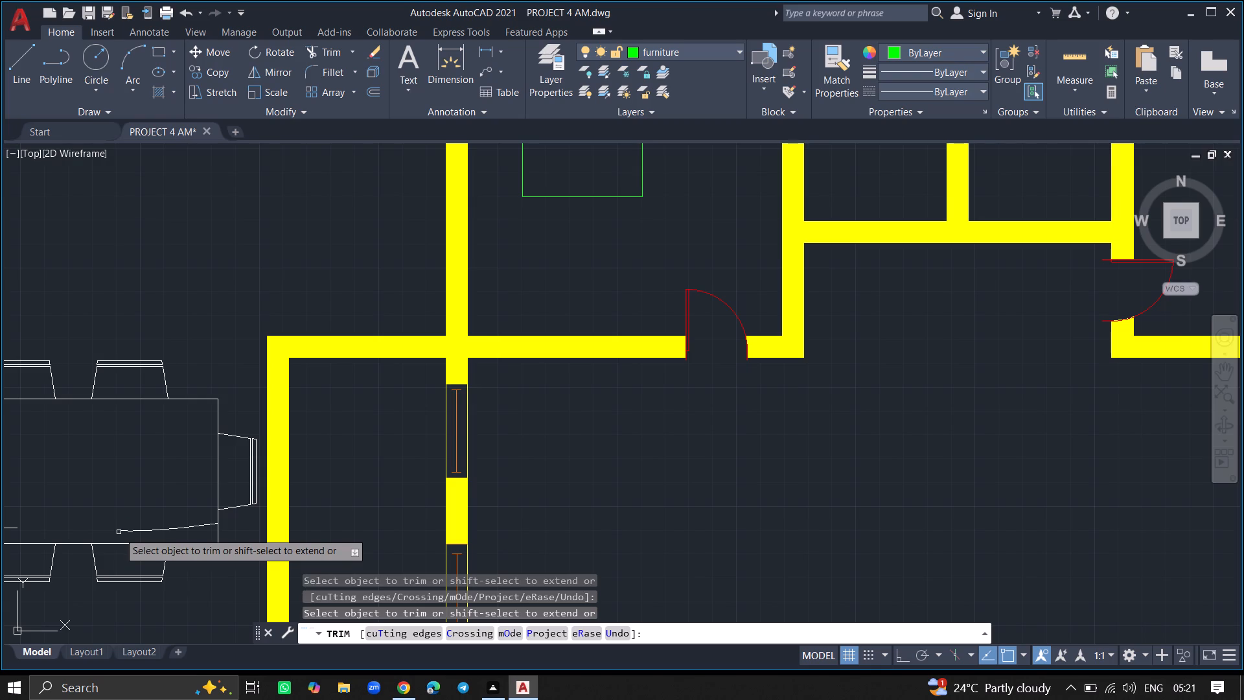
pyautogui.click(125, 531)
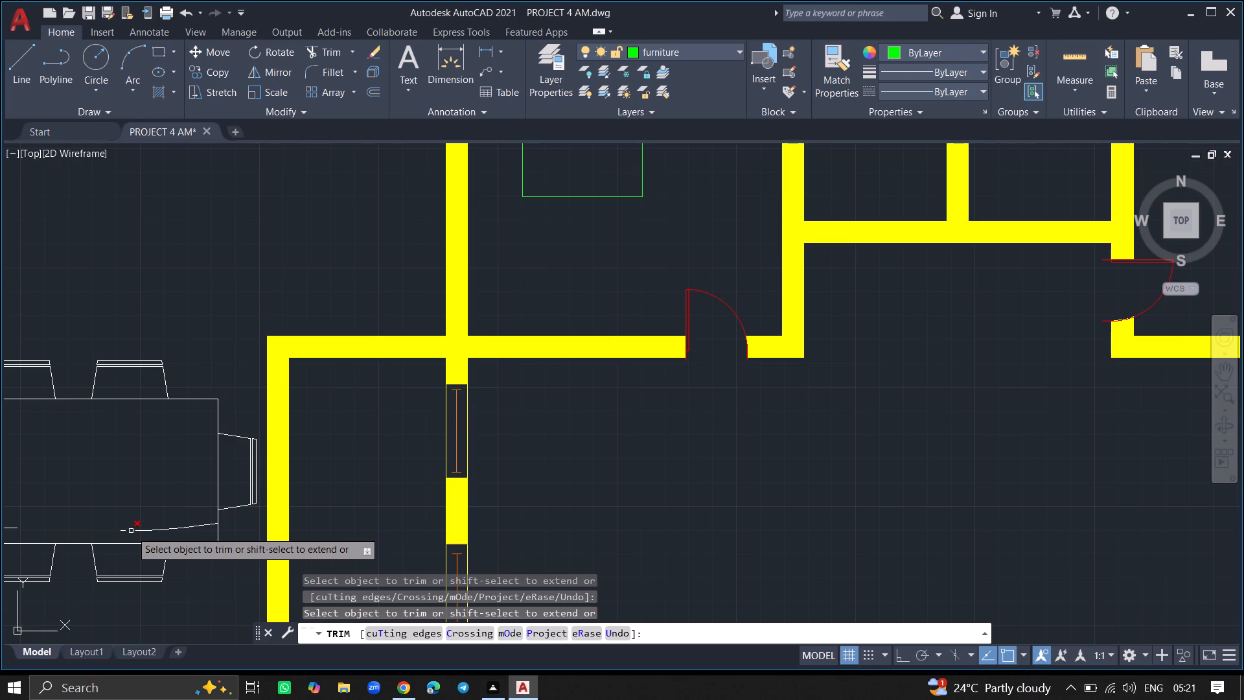
pyautogui.click(132, 531)
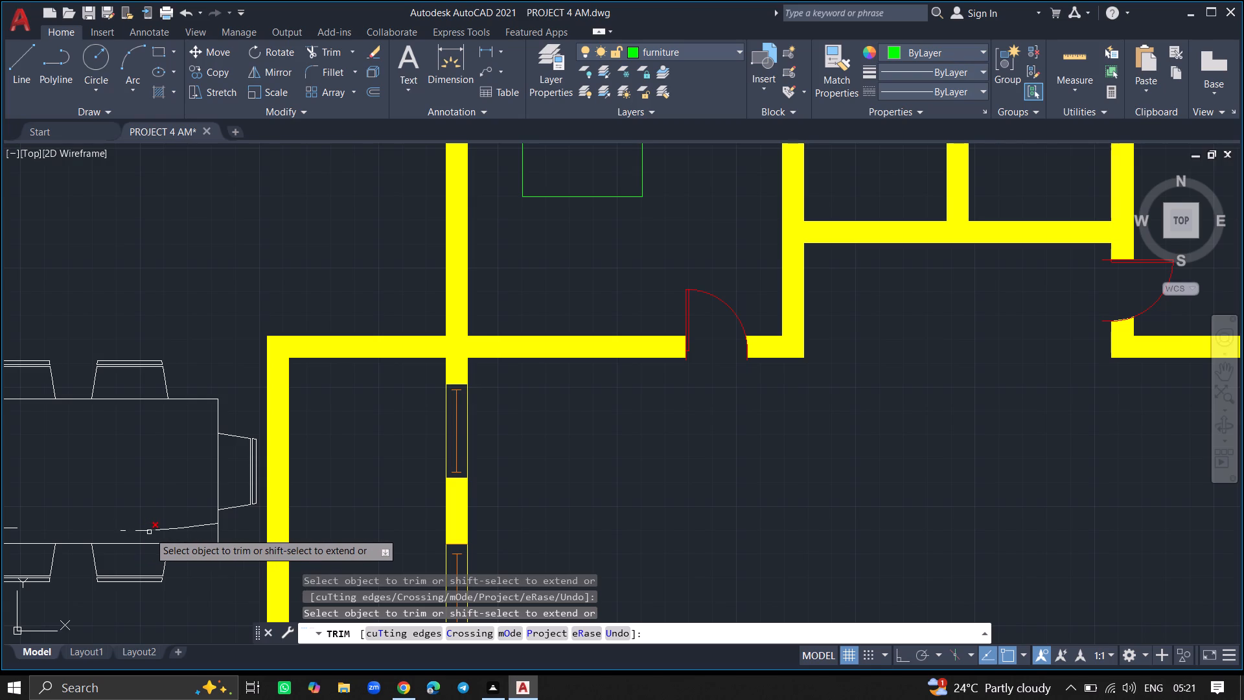
pyautogui.click(152, 532)
pyautogui.click(155, 532)
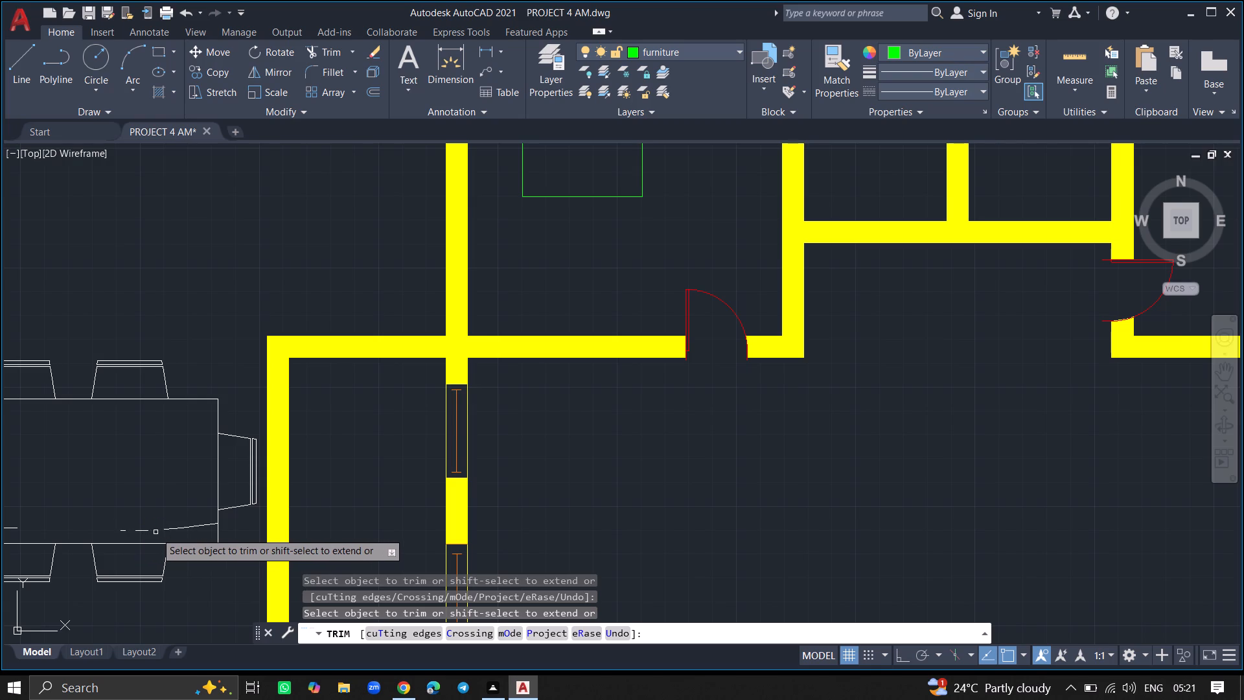
pyautogui.click(163, 532)
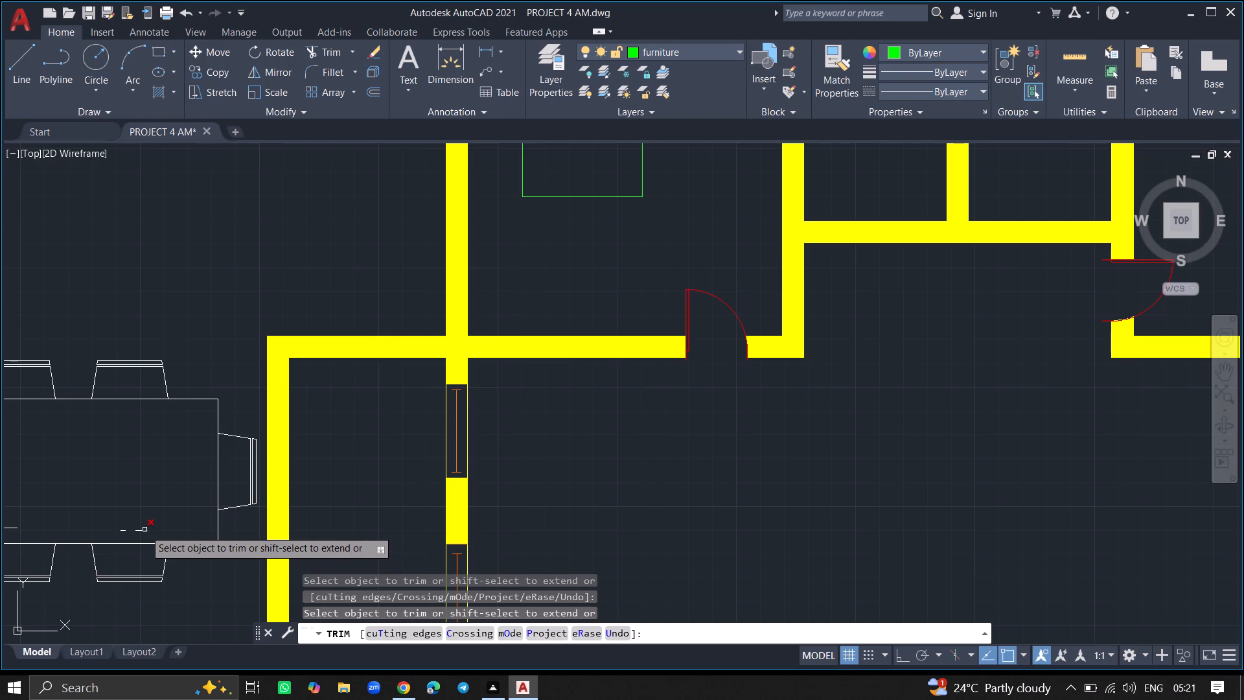
pyautogui.click(144, 530)
pyautogui.click(141, 530)
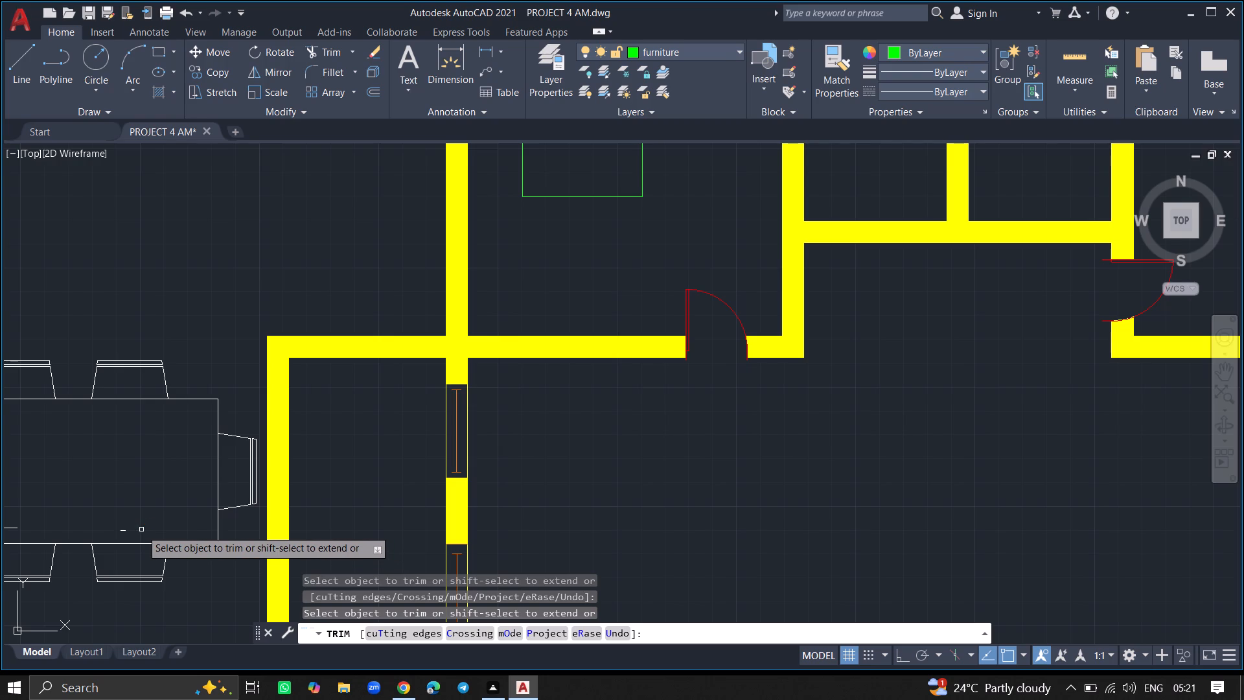
pyautogui.click(125, 530)
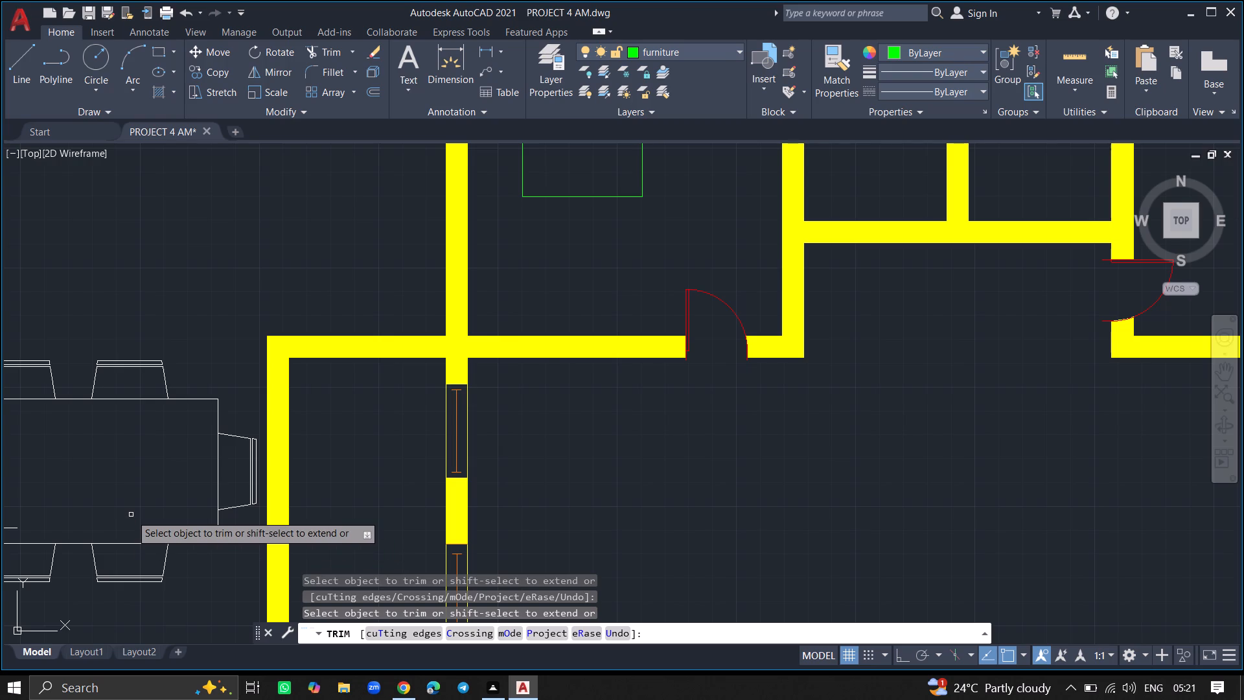
# Trim away the leftover left-hand piece of the last wood-grain line near the dining table's lower edge and finish trimming.
pyautogui.keyDown('ctrl'); pyautogui.scroll(-1, 131, 515); pyautogui.keyUp('ctrl')
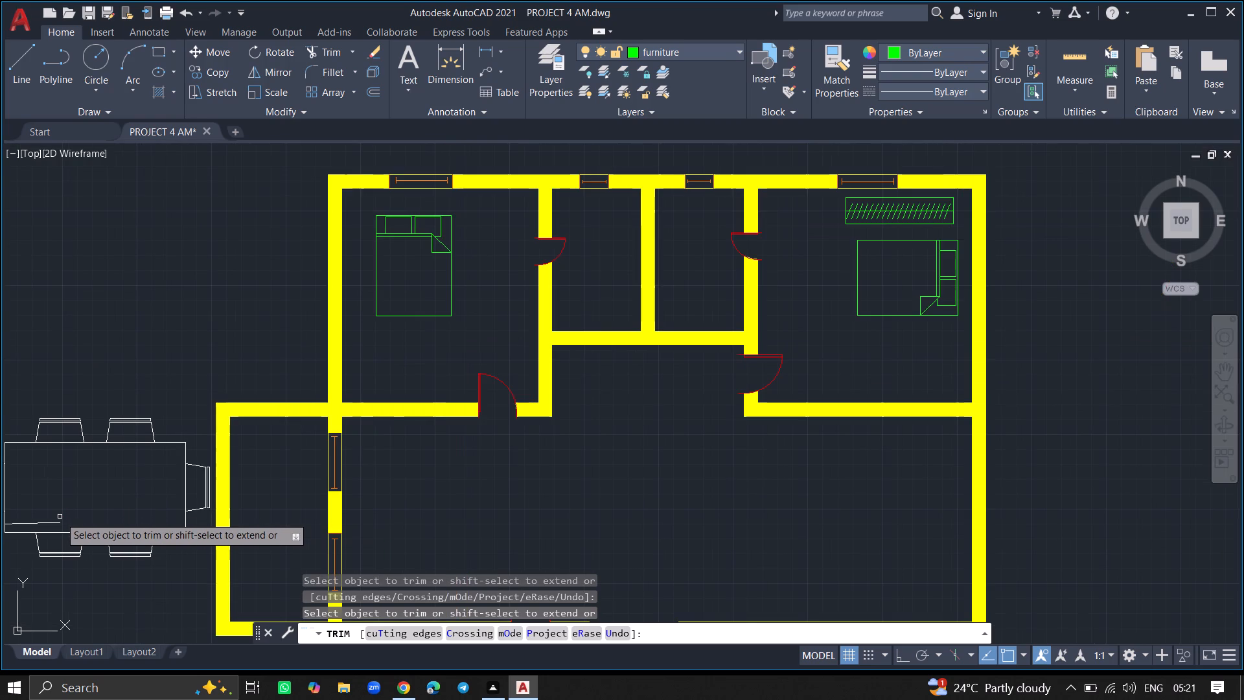
pyautogui.click(54, 523)
pyautogui.click(51, 523)
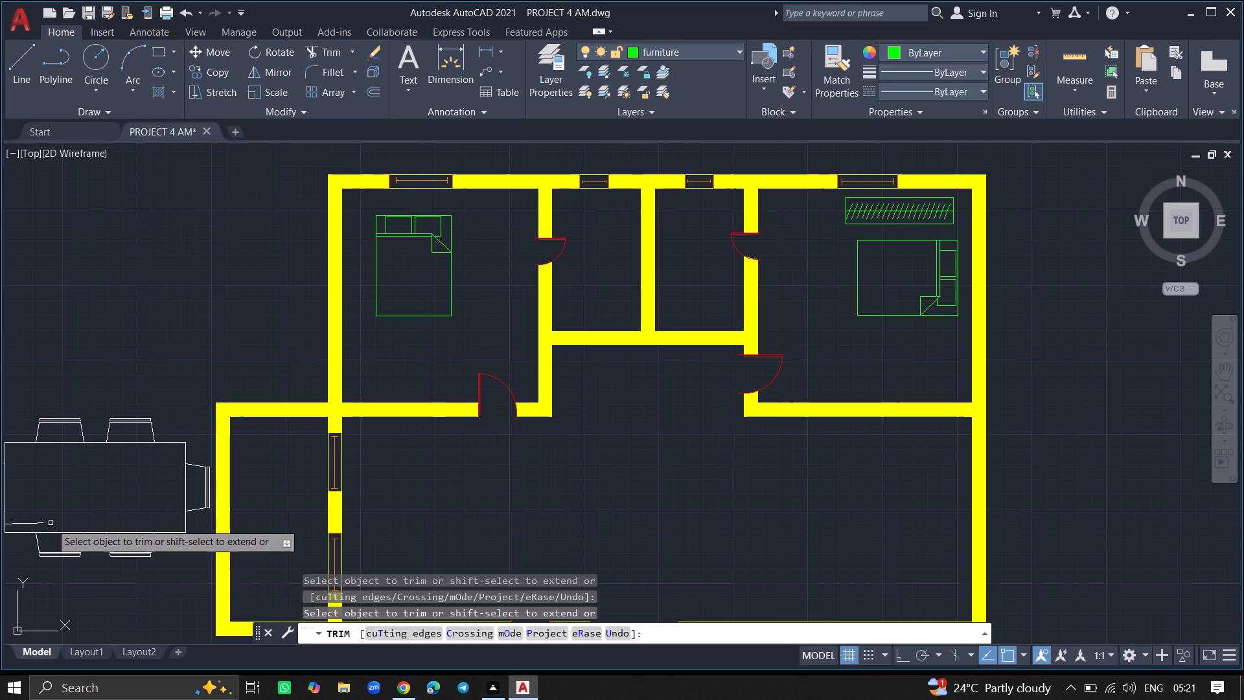
pyautogui.click(43, 522)
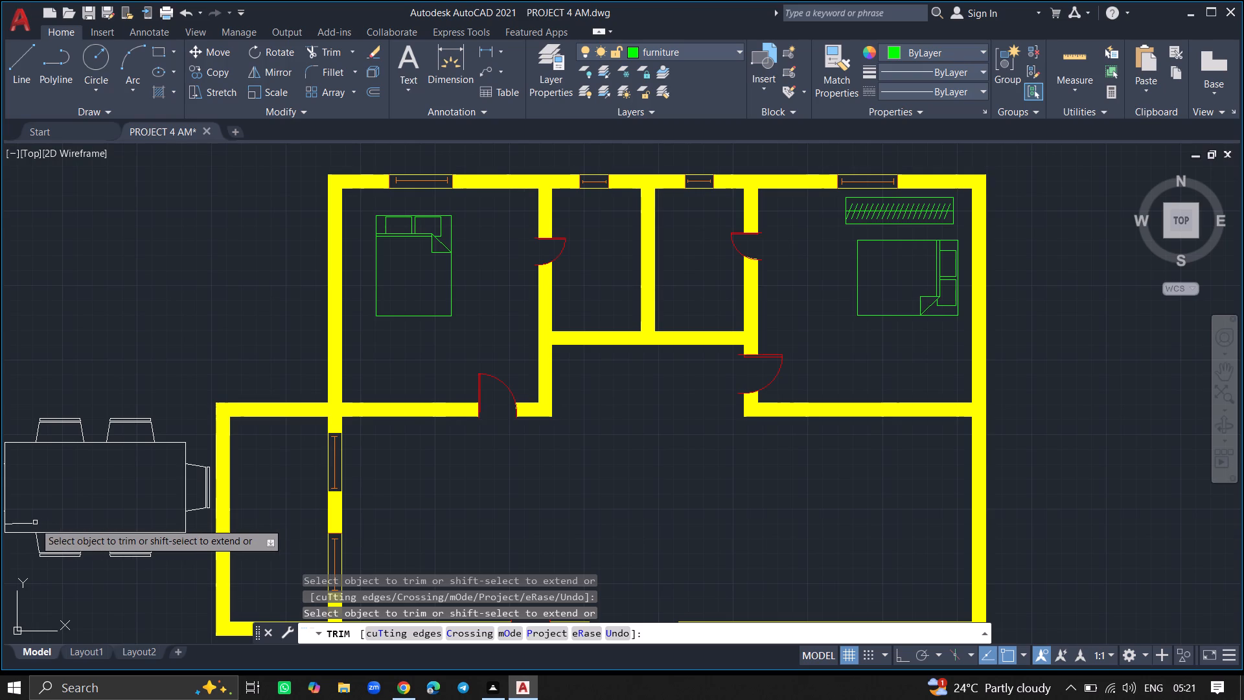
pyautogui.click(30, 522)
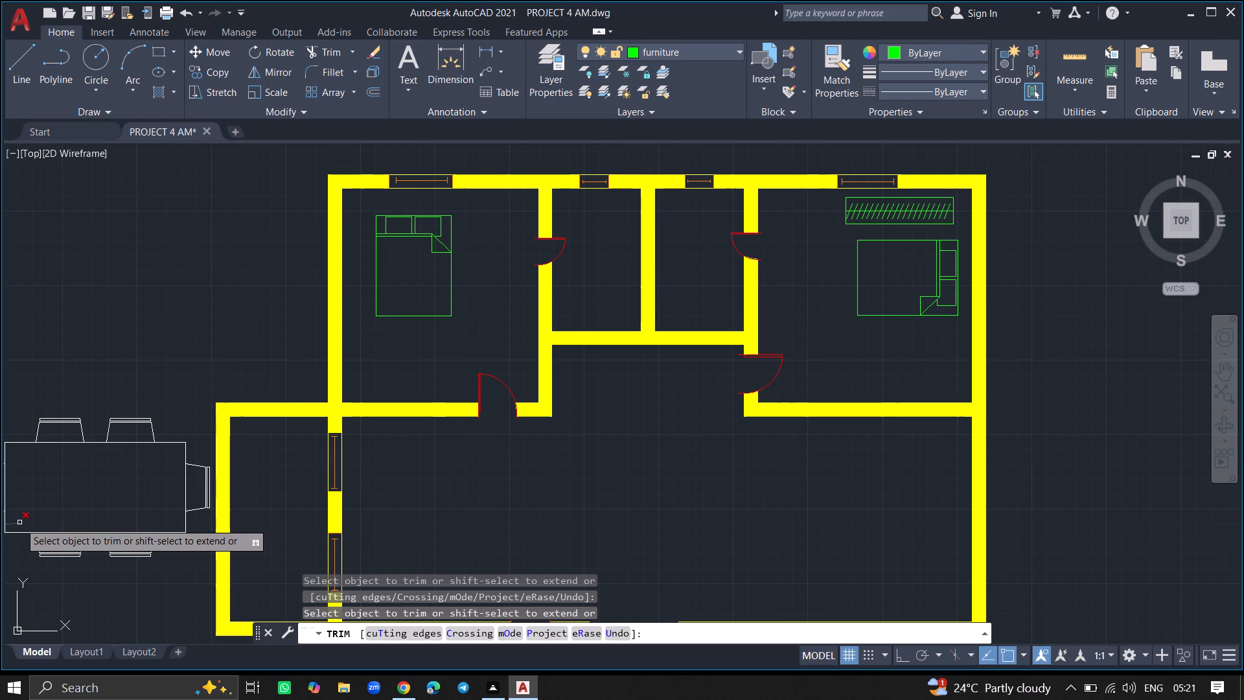
pyautogui.click(19, 522)
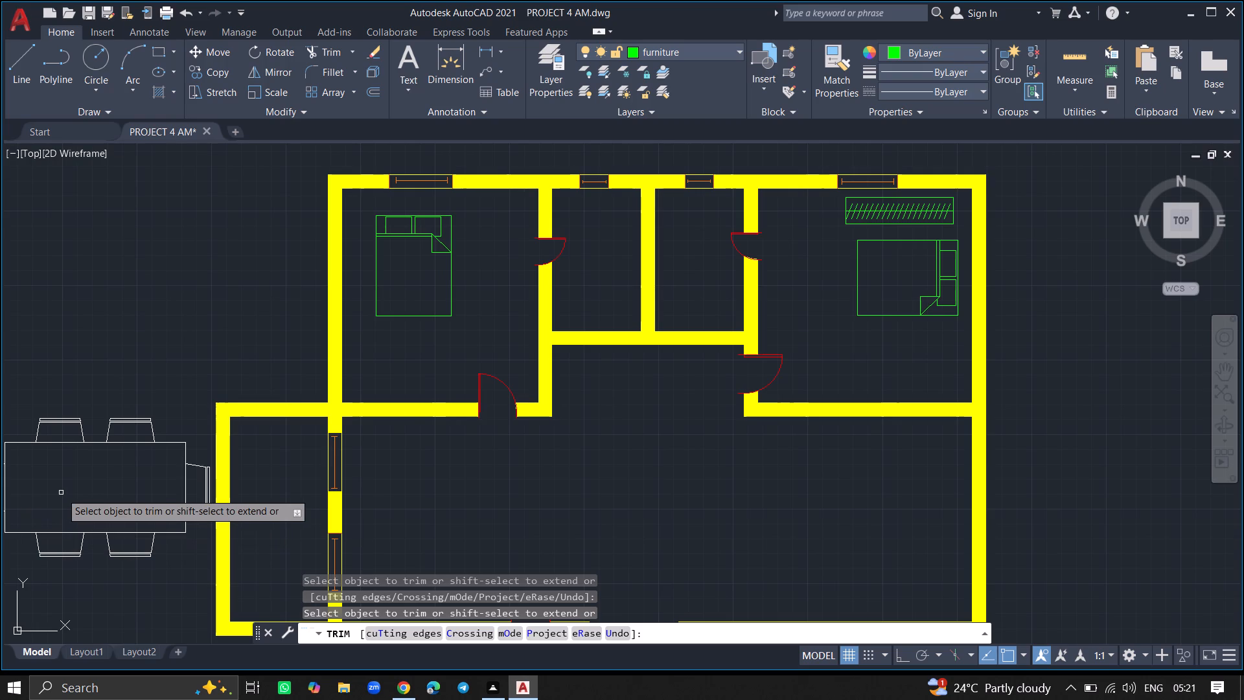
pyautogui.press('Return')
# Select the dining table and its surrounding chairs and move them from layer 0 to the furniture layer.
pyautogui.keyDown('ctrl'); pyautogui.scroll(-2, 61, 493); pyautogui.keyUp('ctrl')
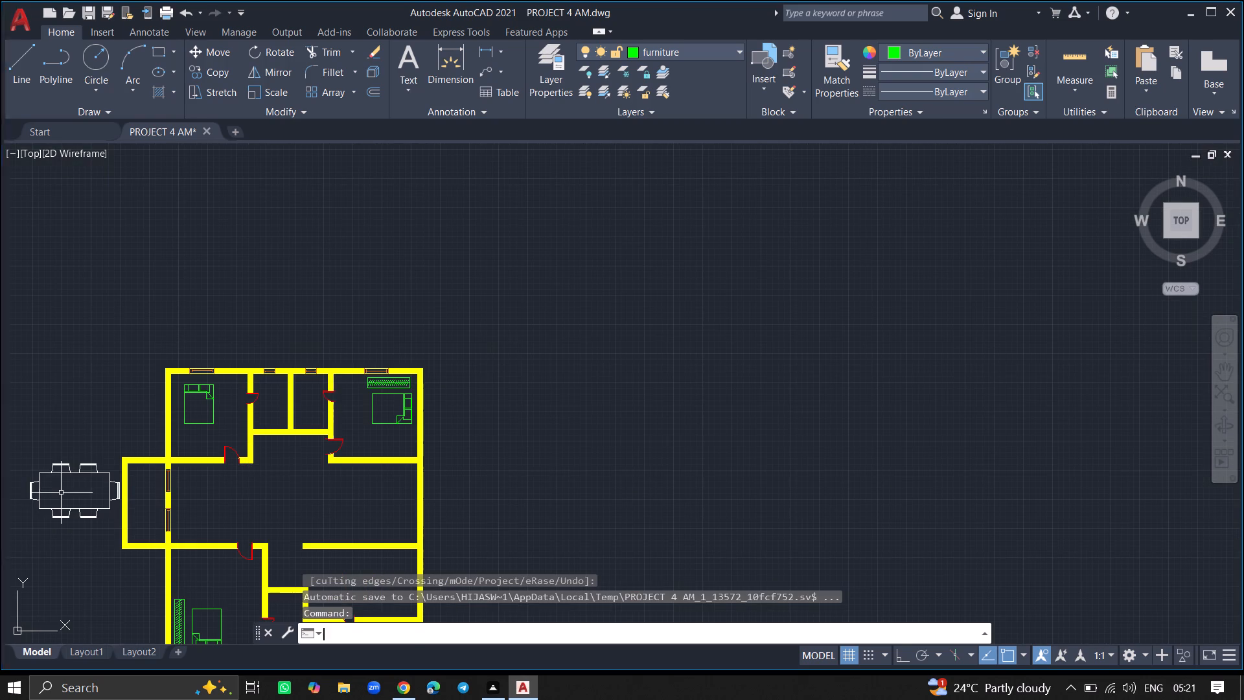
pyautogui.click(92, 453)
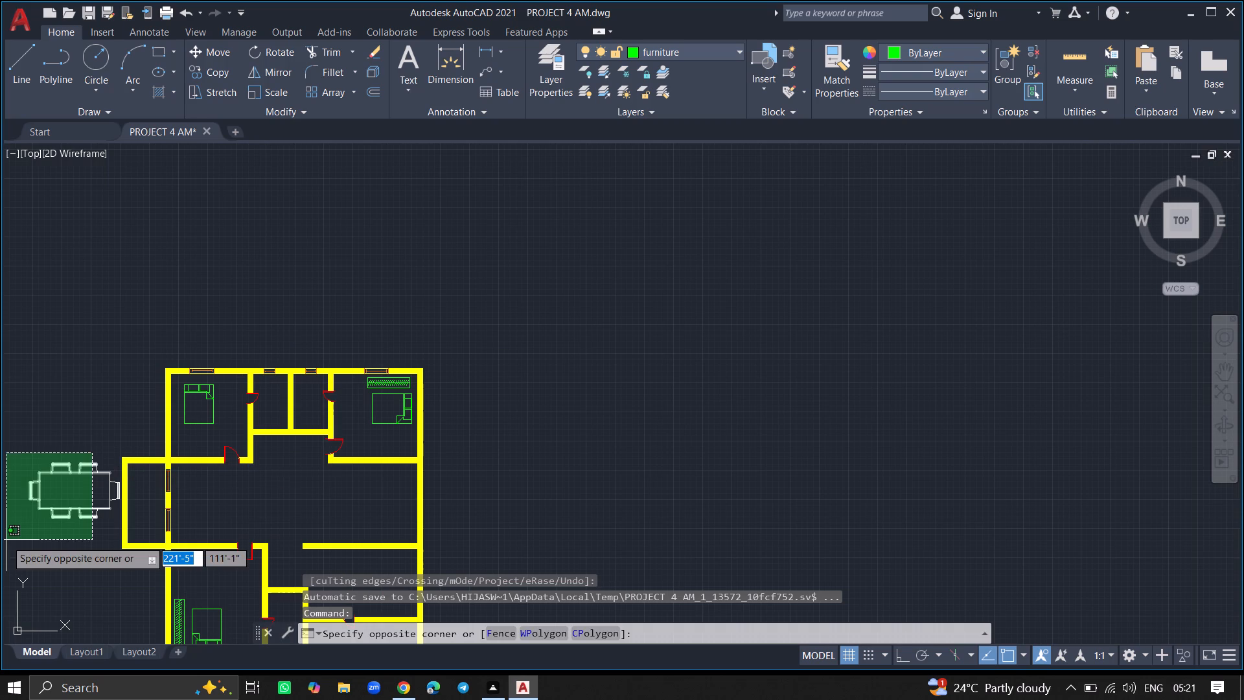
pyautogui.click(29, 542)
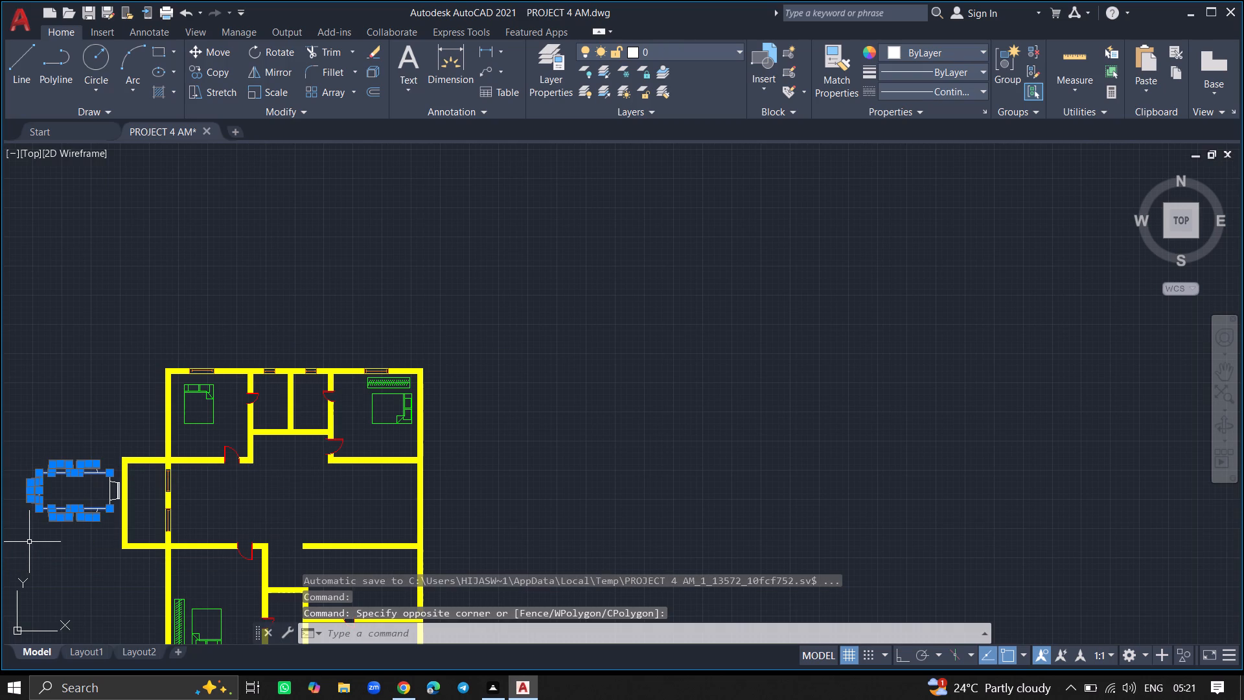
pyautogui.keyDown('ctrl'); pyautogui.scroll(2, 87, 489); pyautogui.keyUp('ctrl')
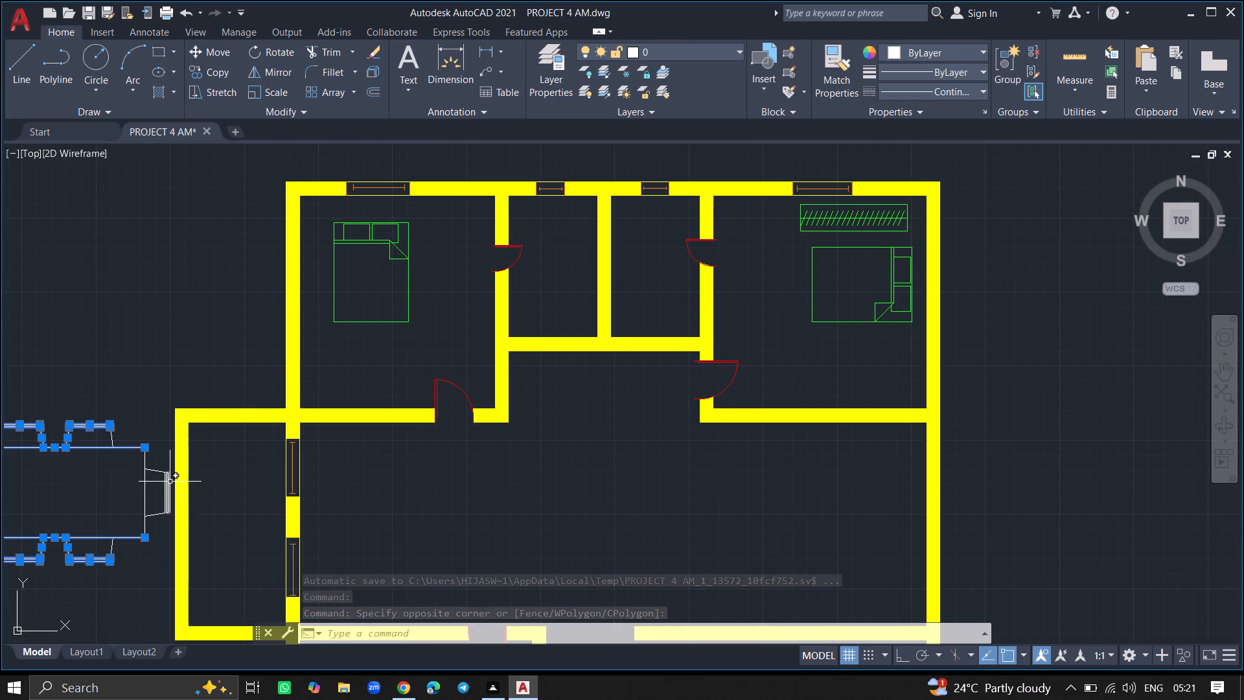
pyautogui.moveTo(170, 482); pyautogui.dragTo(117, 490)
pyautogui.click(117, 490)
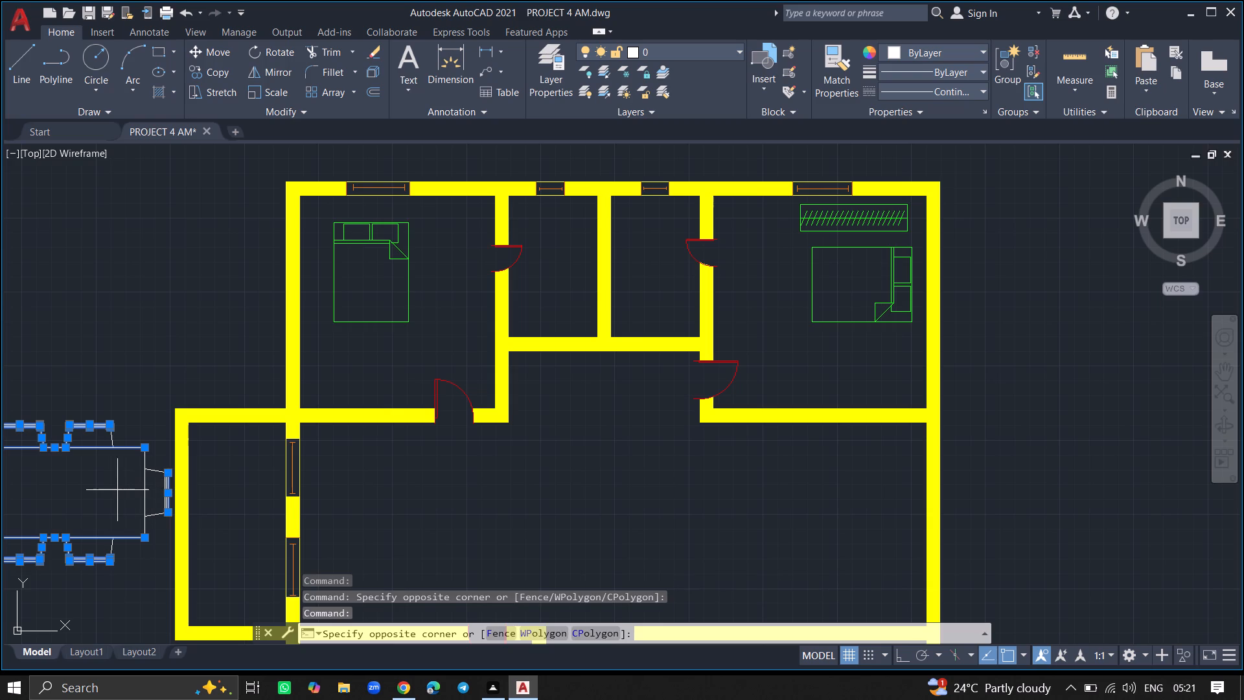
pyautogui.click(153, 454)
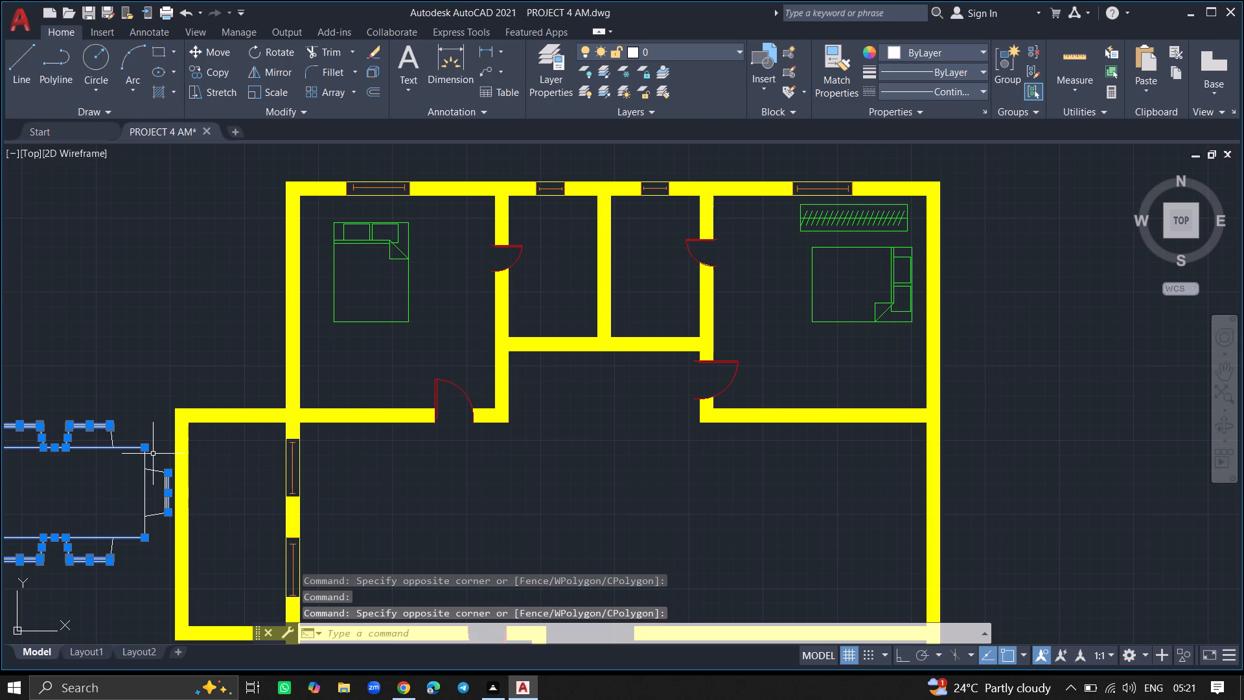
pyautogui.click(155, 449)
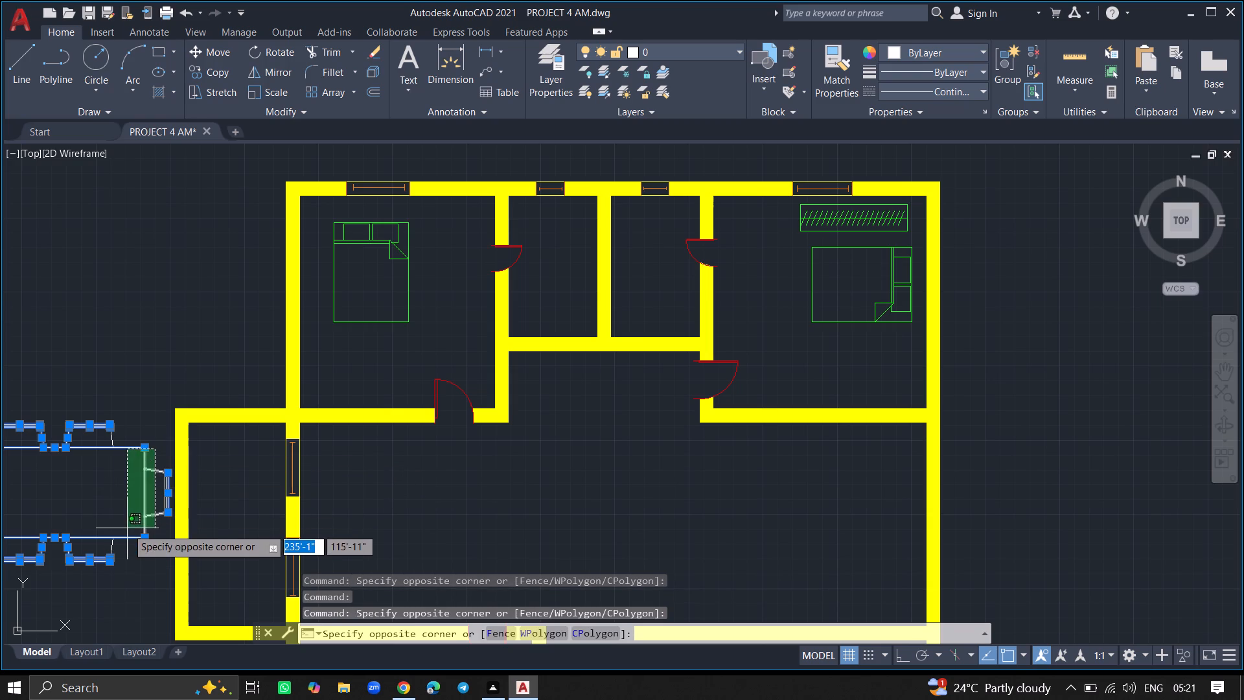
pyautogui.click(127, 528)
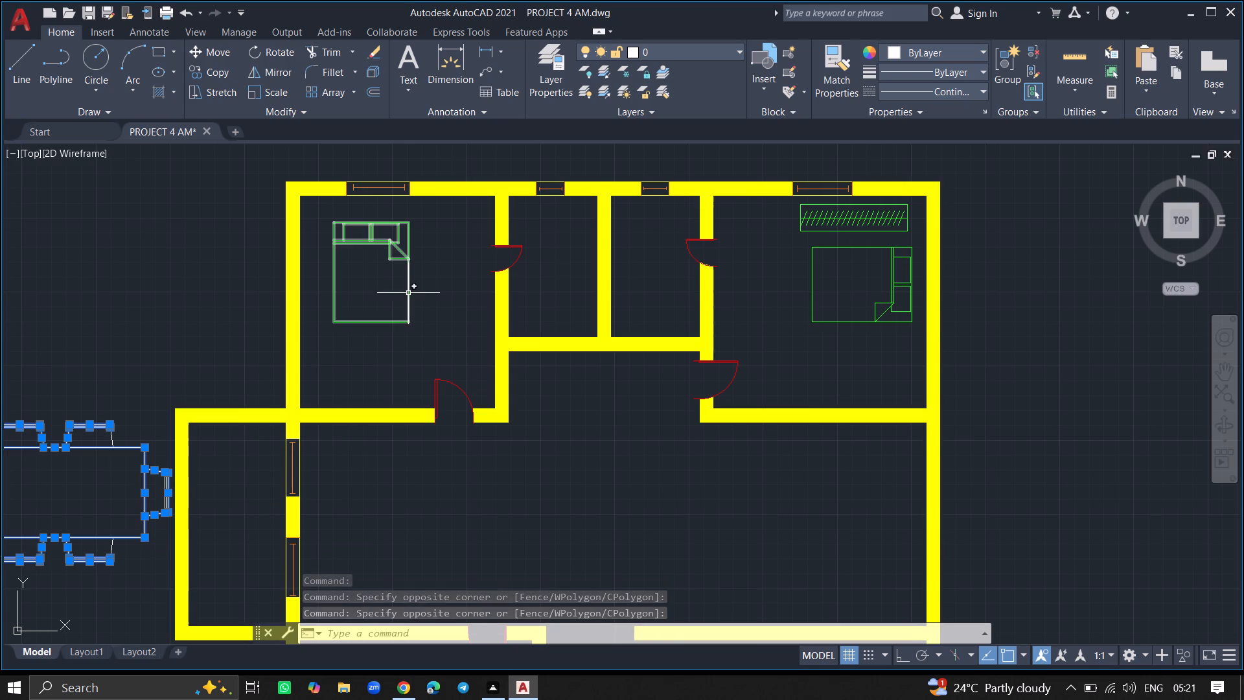
pyautogui.click(685, 47)
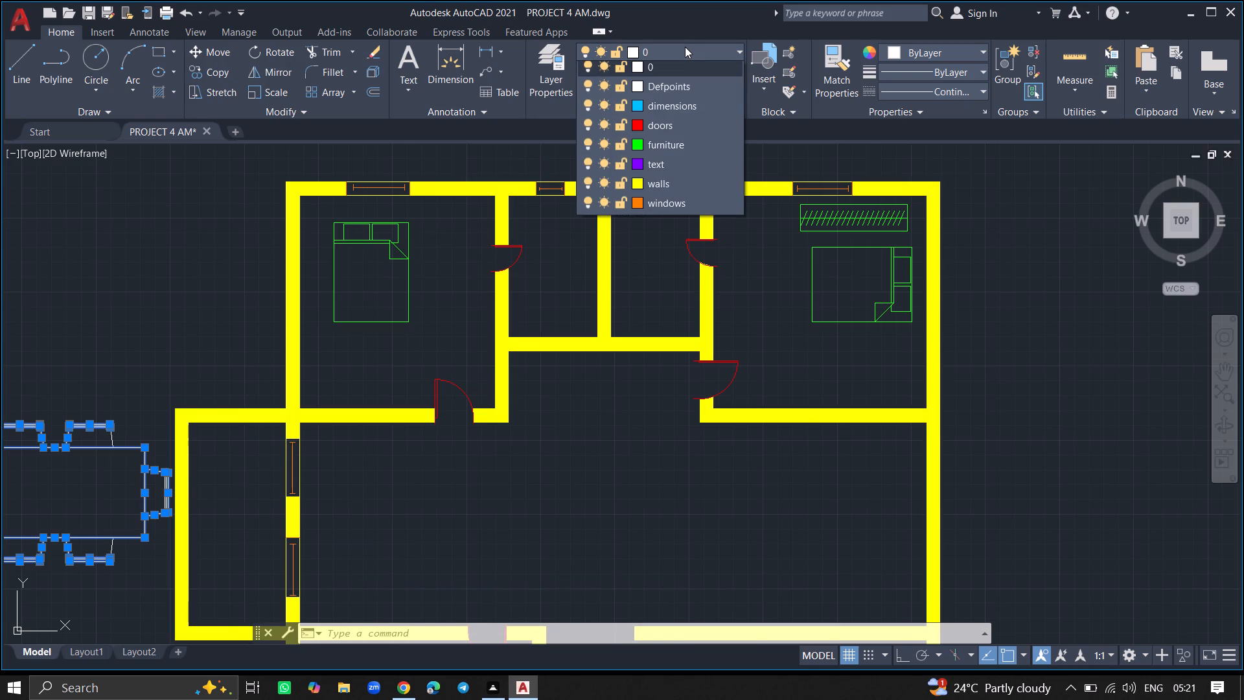
pyautogui.click(652, 149)
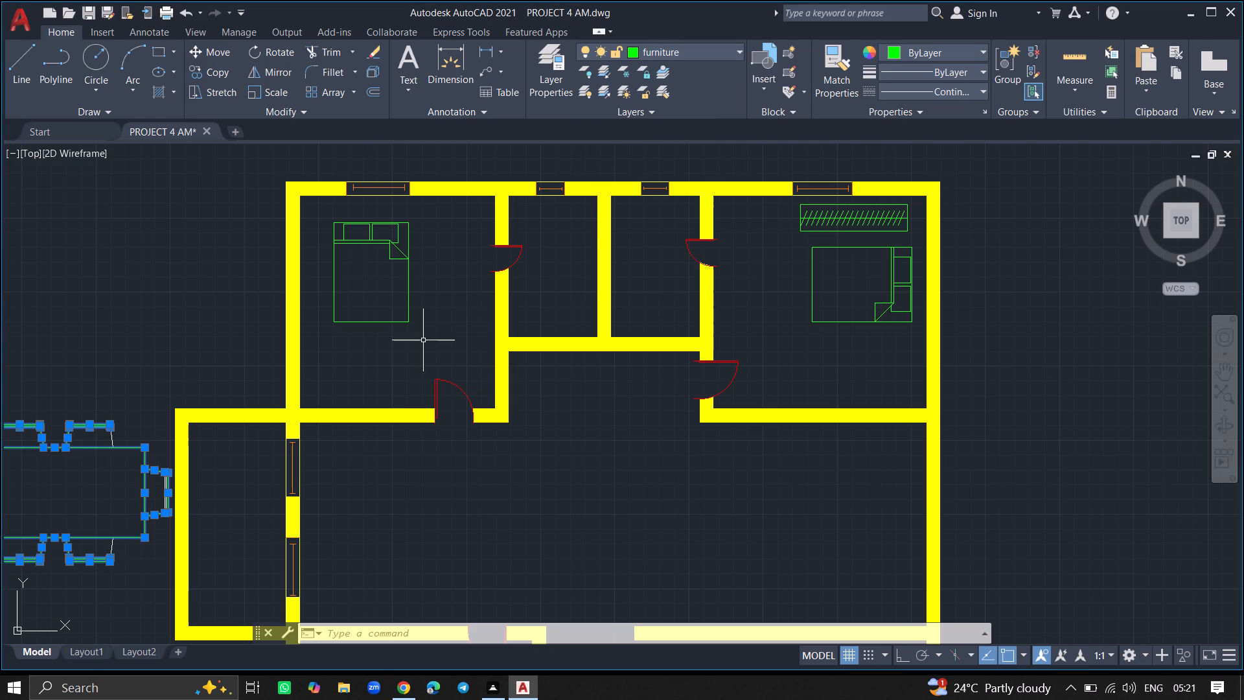
pyautogui.press('Escape')
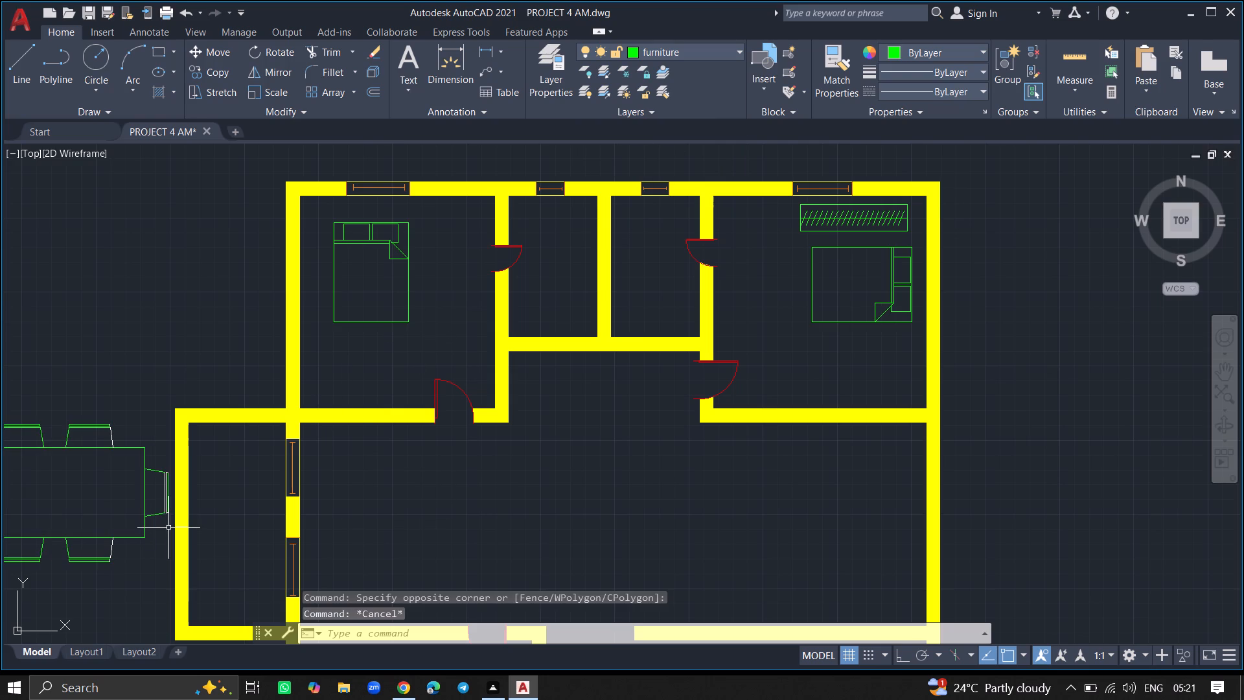
# Put the two backrest lines of the right-end chair and the white side lines of the two rightmost side chairs on the furniture layer.
pyautogui.keyDown('ctrl'); pyautogui.scroll(7, 165, 502); pyautogui.keyUp('ctrl')
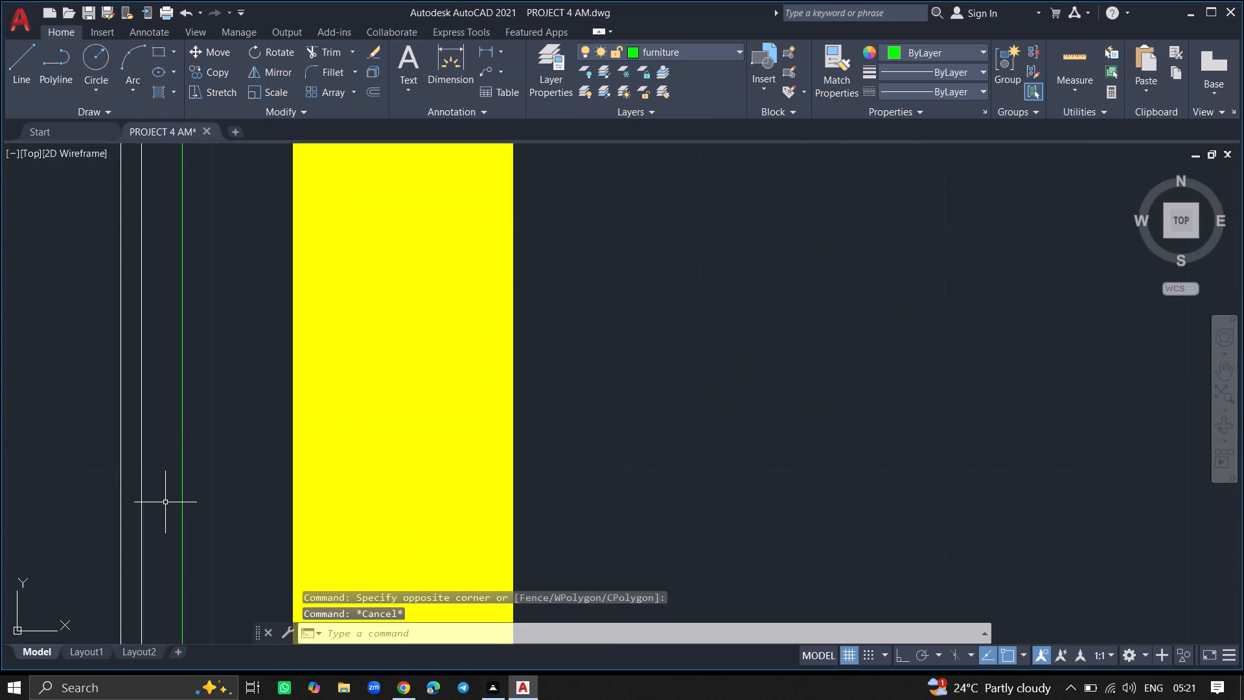
pyautogui.click(141, 502)
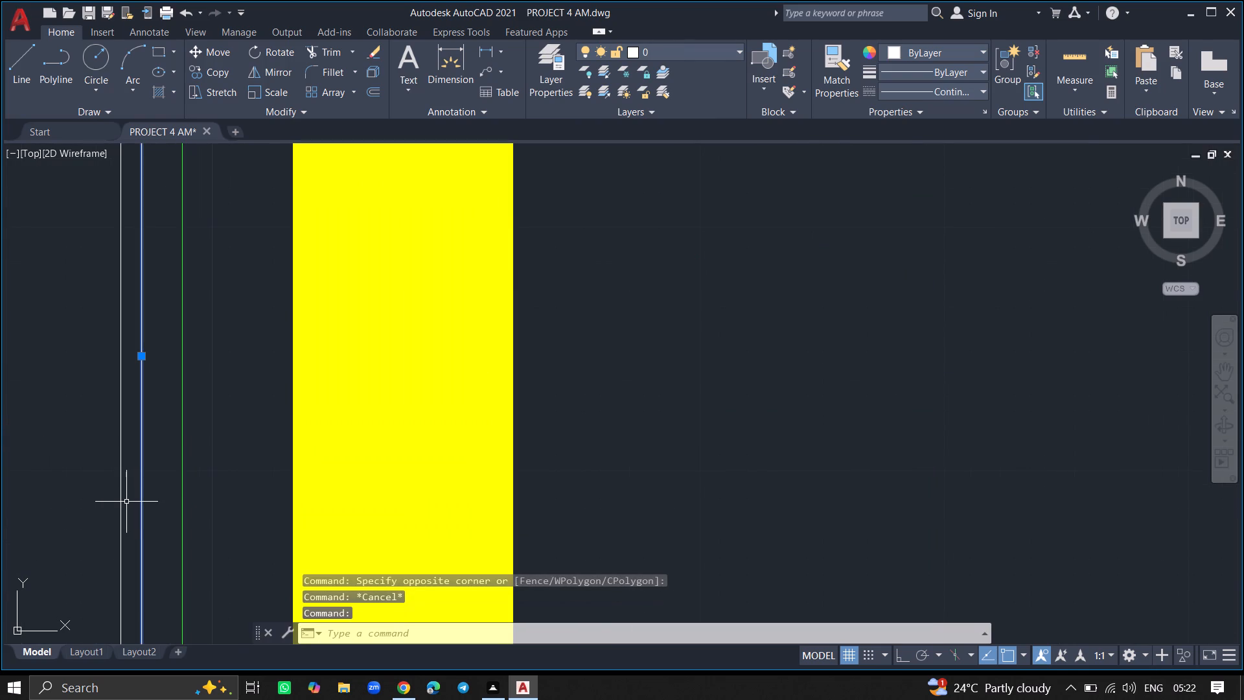
pyautogui.click(121, 502)
pyautogui.keyDown('ctrl'); pyautogui.scroll(-6, 121, 502); pyautogui.keyUp('ctrl')
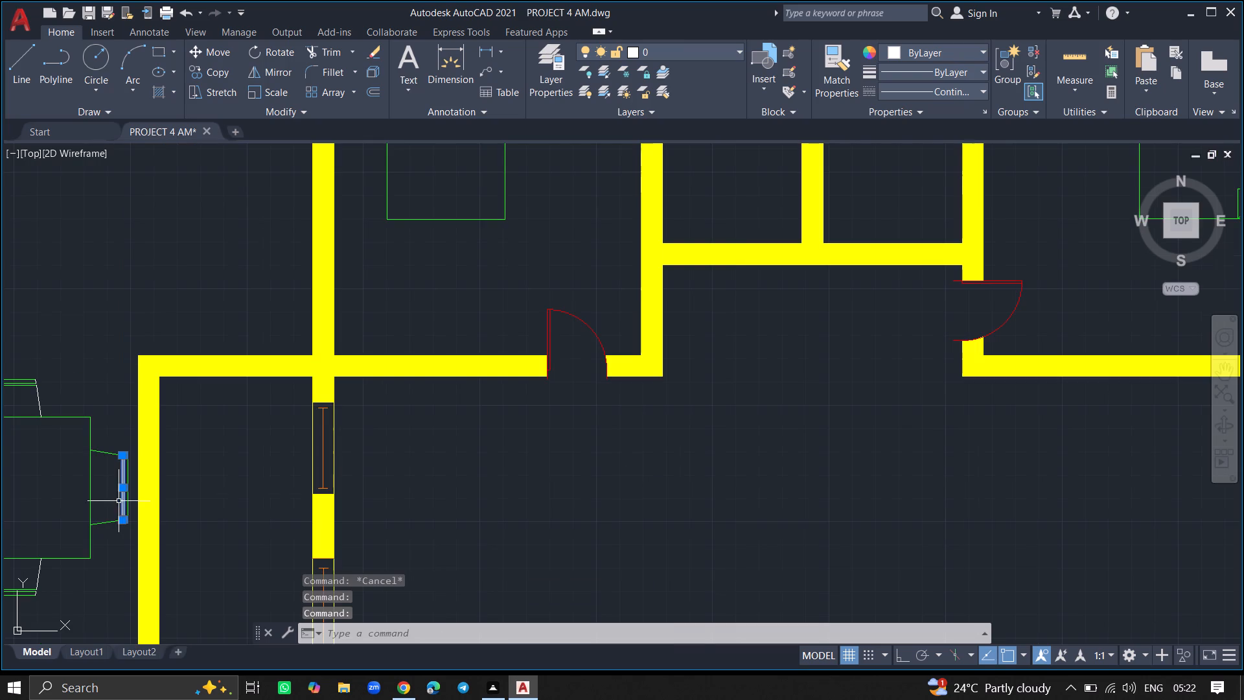
pyautogui.click(41, 412)
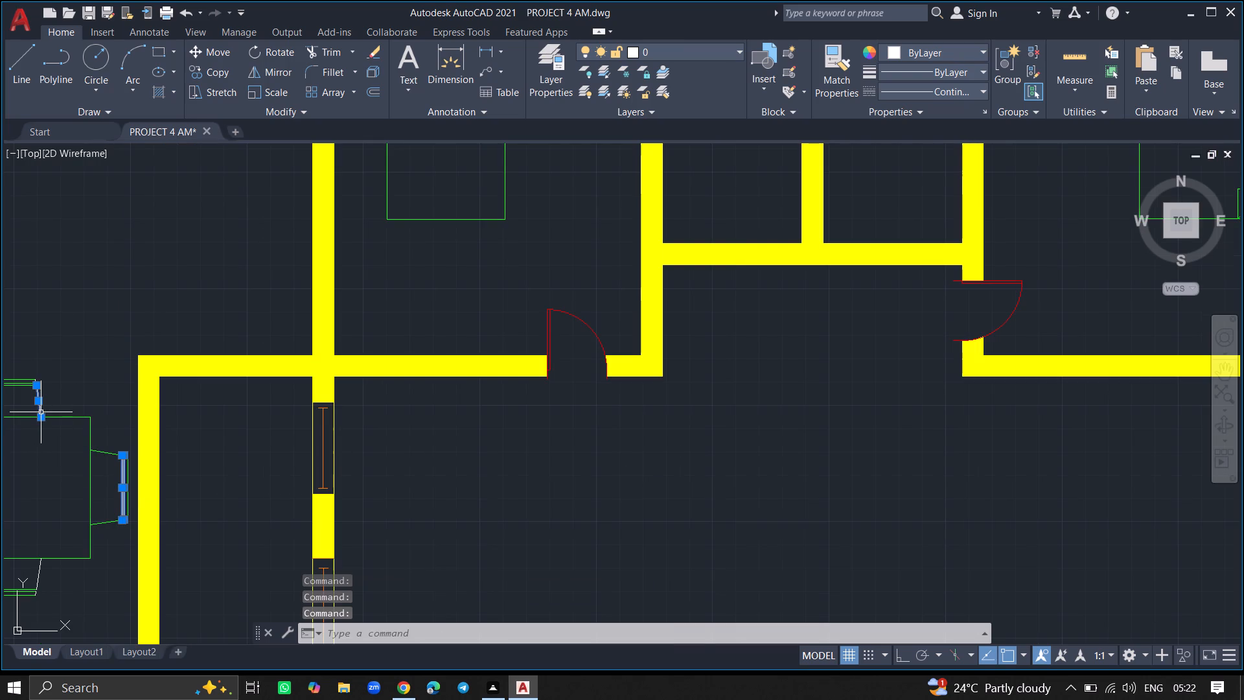
pyautogui.click(38, 579)
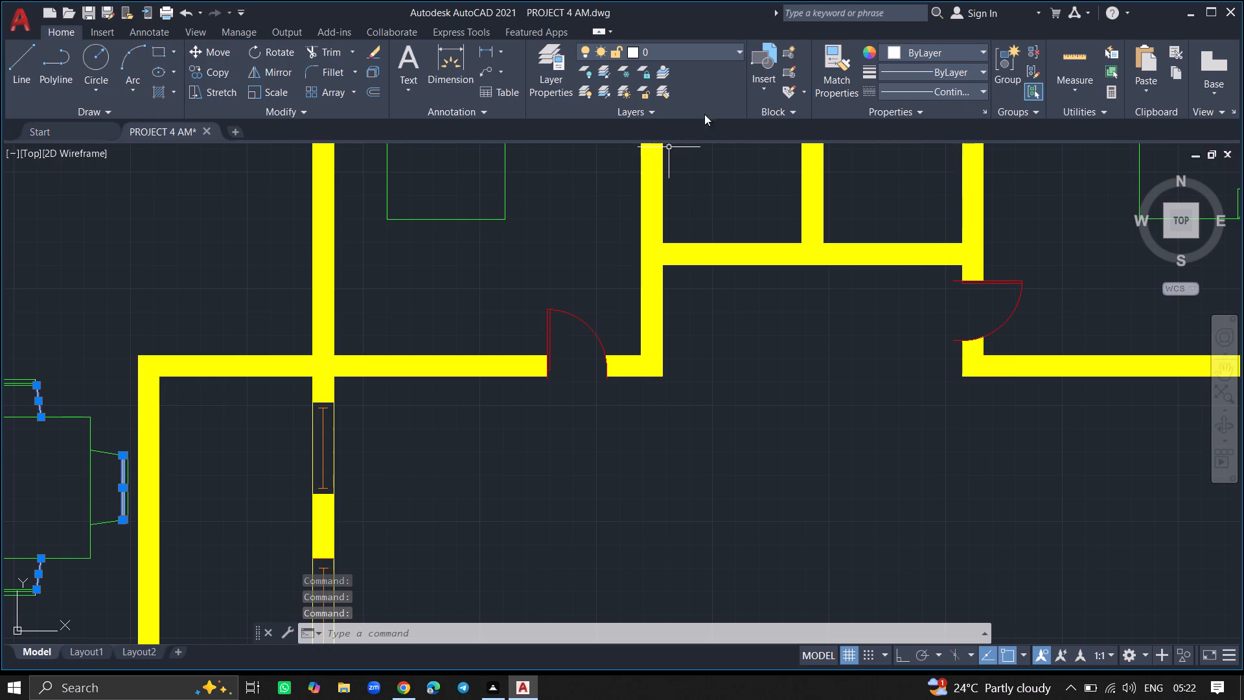
pyautogui.click(706, 54)
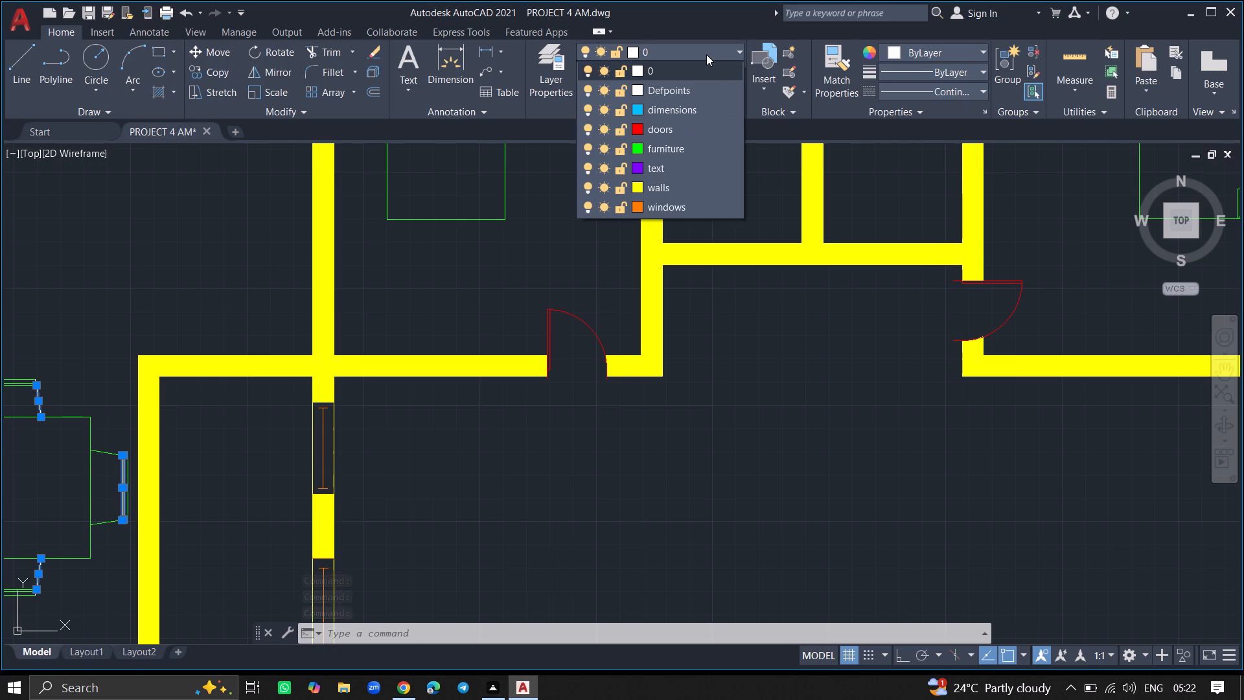
pyautogui.click(673, 143)
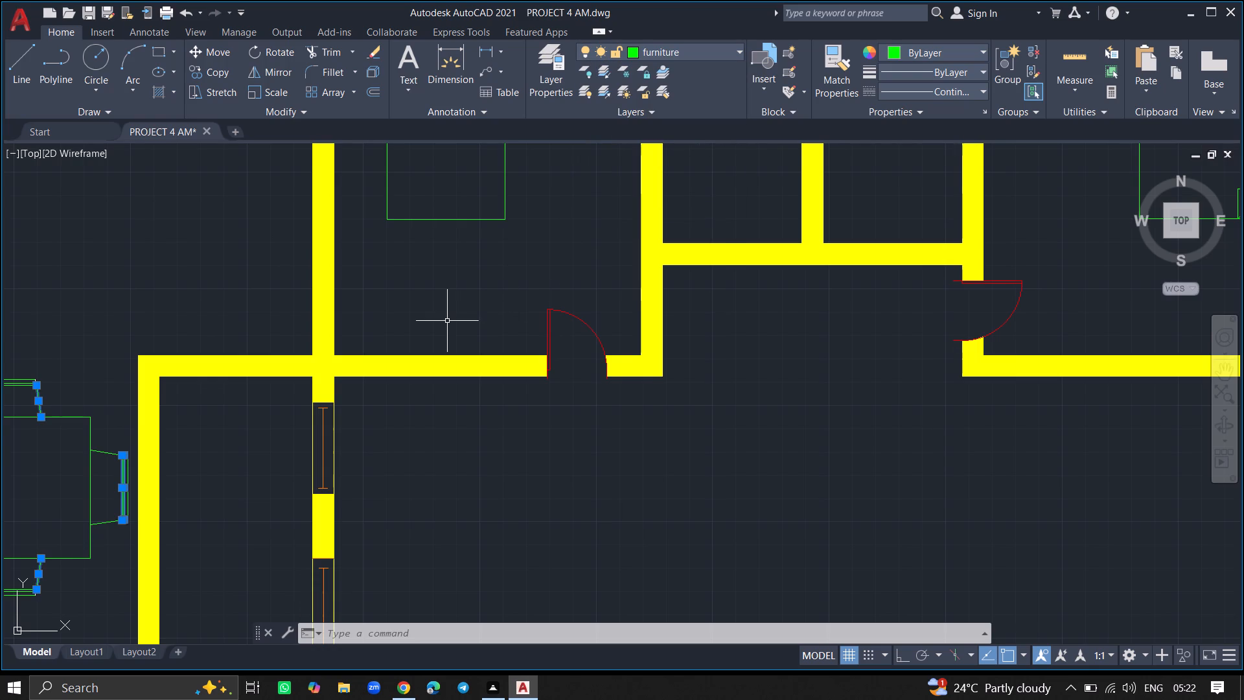
pyautogui.press('Escape')
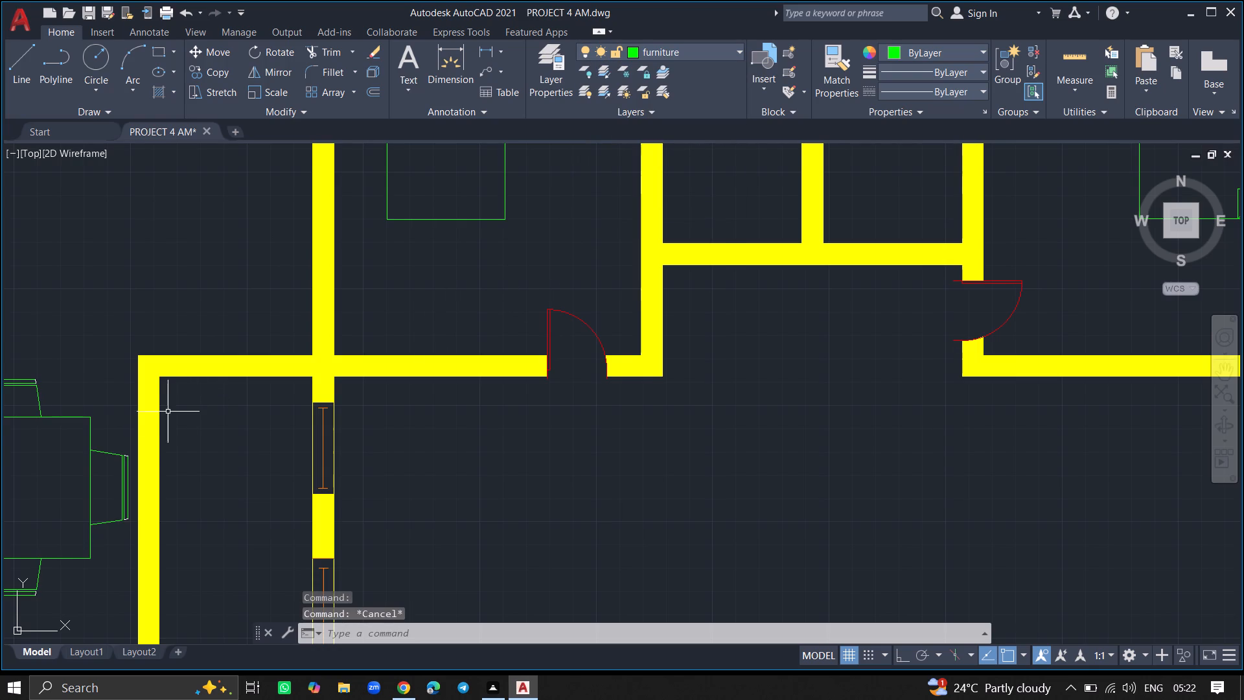
# Put the remaining short white backrest end lines of the right-end chair and the two rightmost side chairs on the furniture layer.
pyautogui.keyDown('ctrl'); pyautogui.scroll(7, 130, 474); pyautogui.keyUp('ctrl')
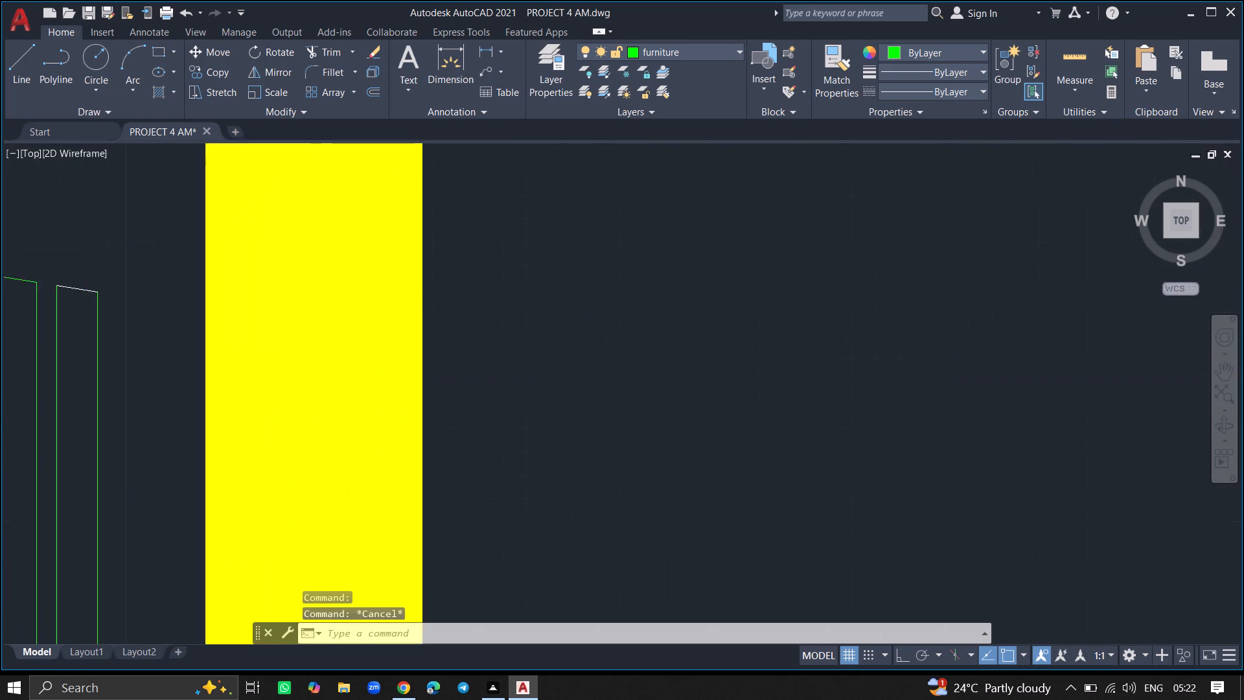
pyautogui.keyDown('ctrl'); pyautogui.scroll(-5, 132, 441); pyautogui.keyUp('ctrl')
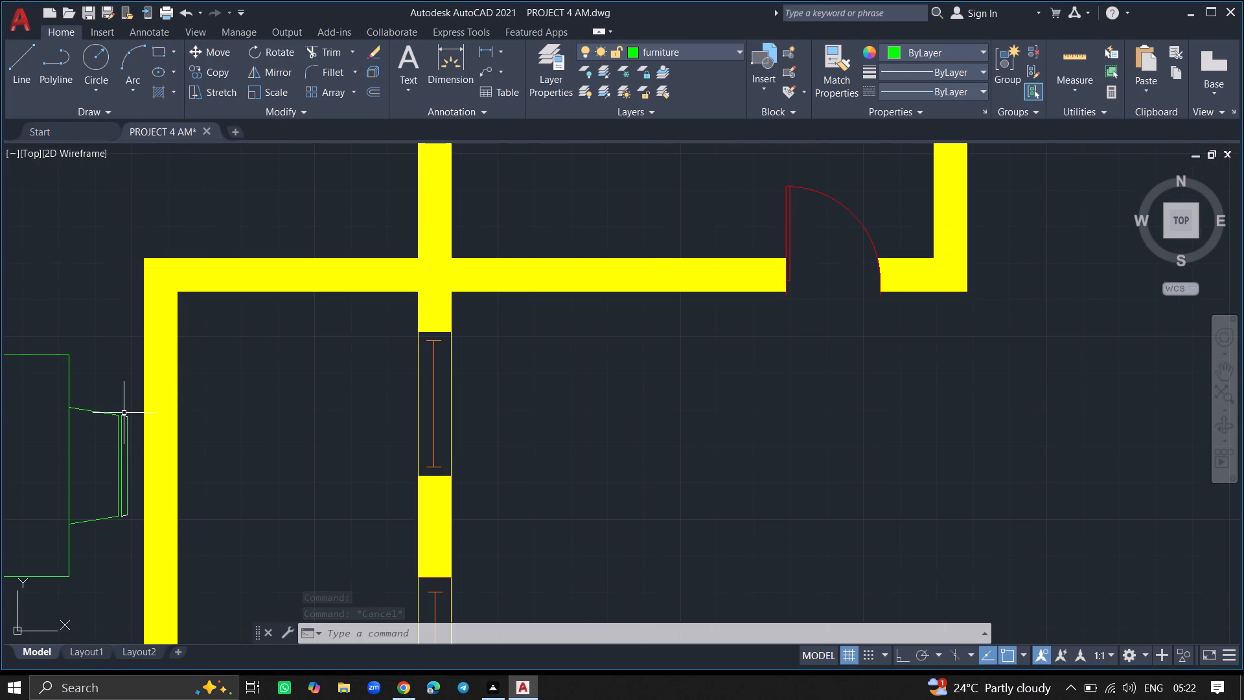
pyautogui.click(124, 418)
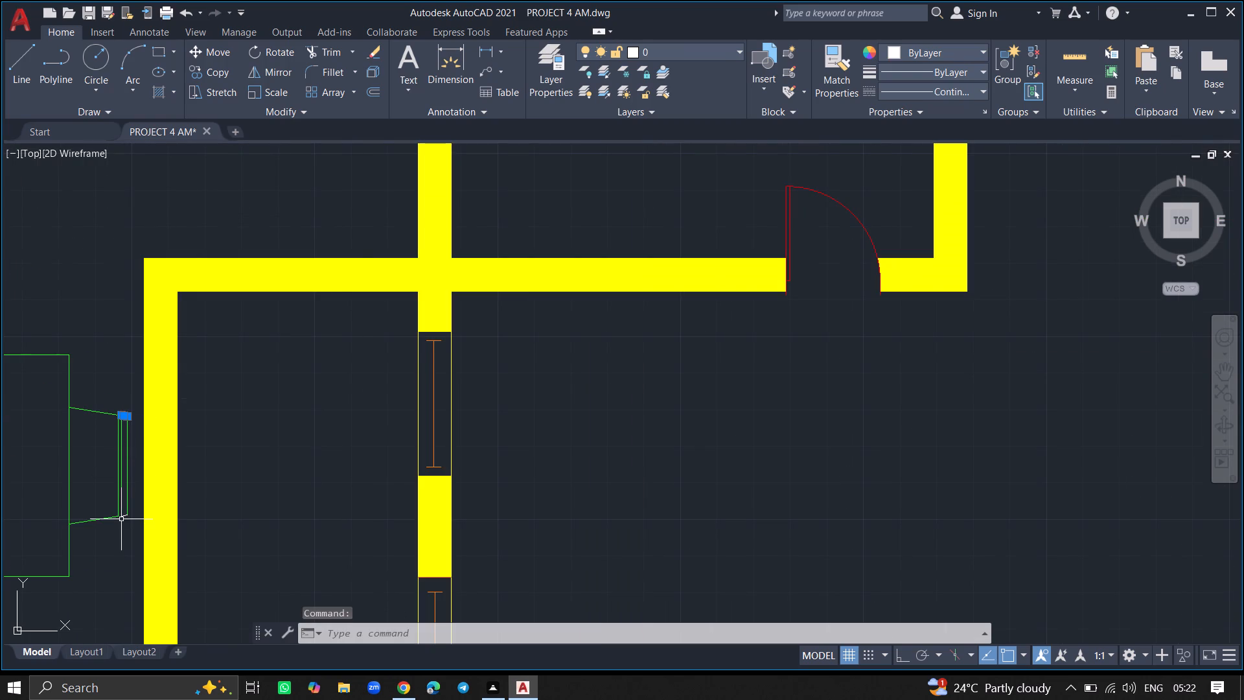
pyautogui.click(124, 517)
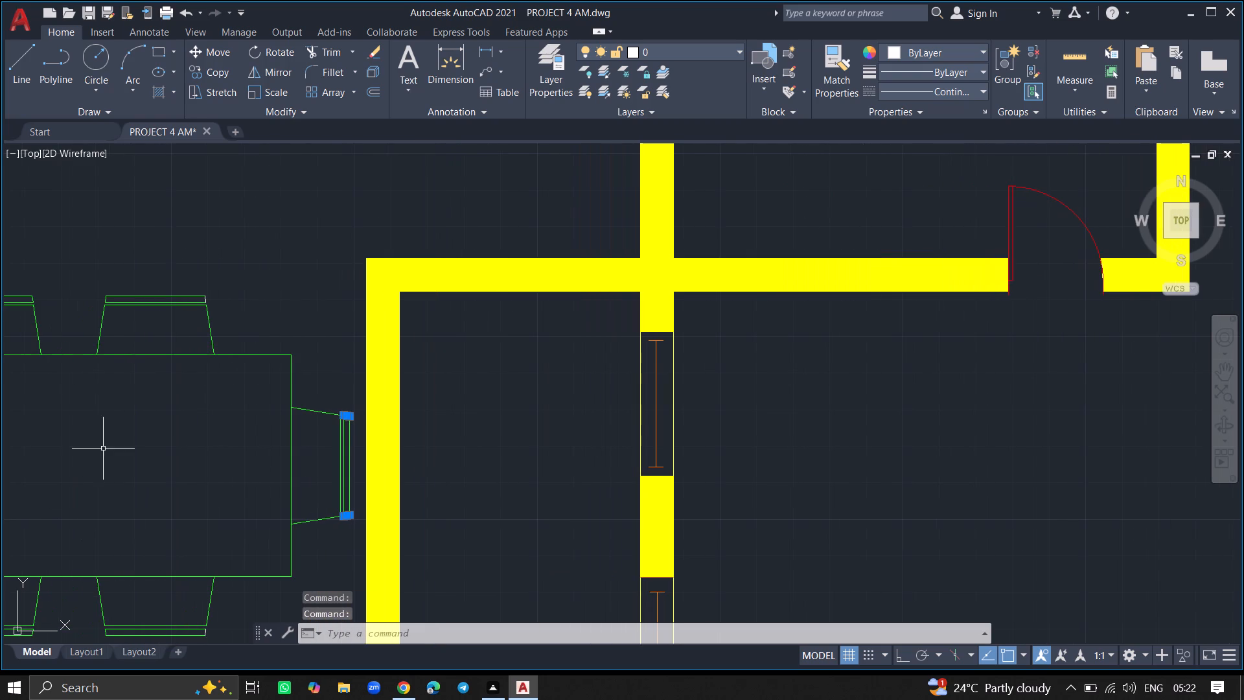
pyautogui.click(207, 301)
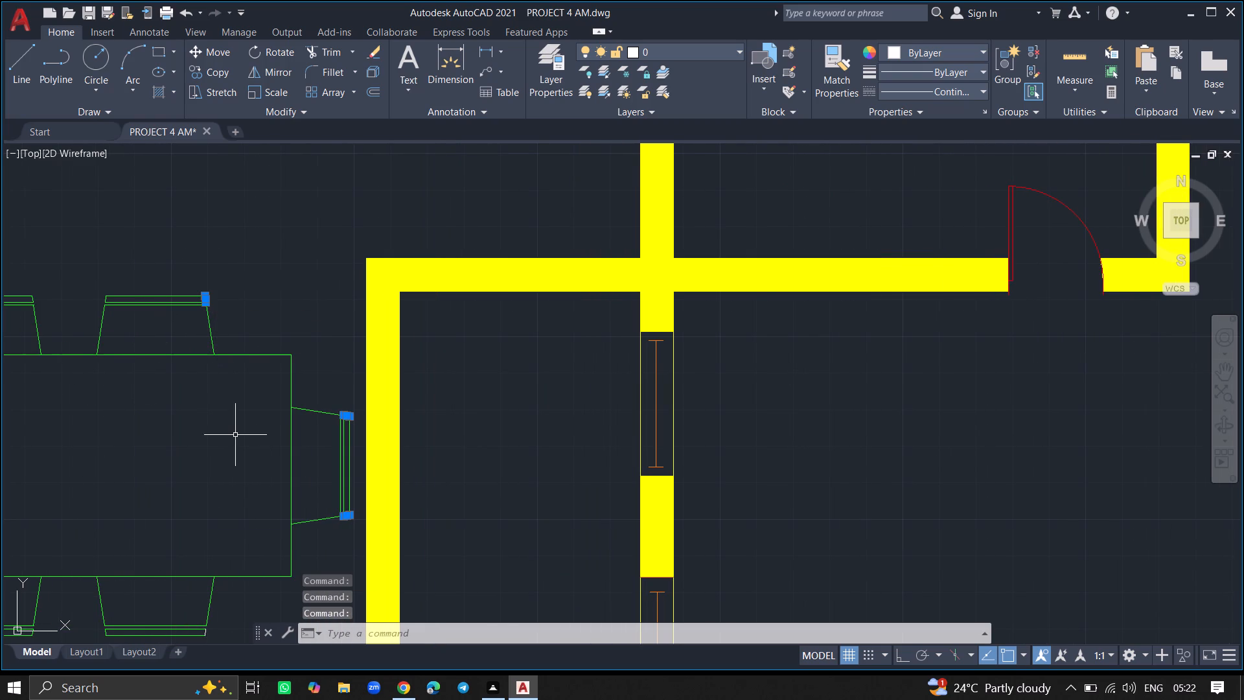
pyautogui.keyDown('ctrl'); pyautogui.scroll(-2, 235, 435); pyautogui.keyUp('ctrl')
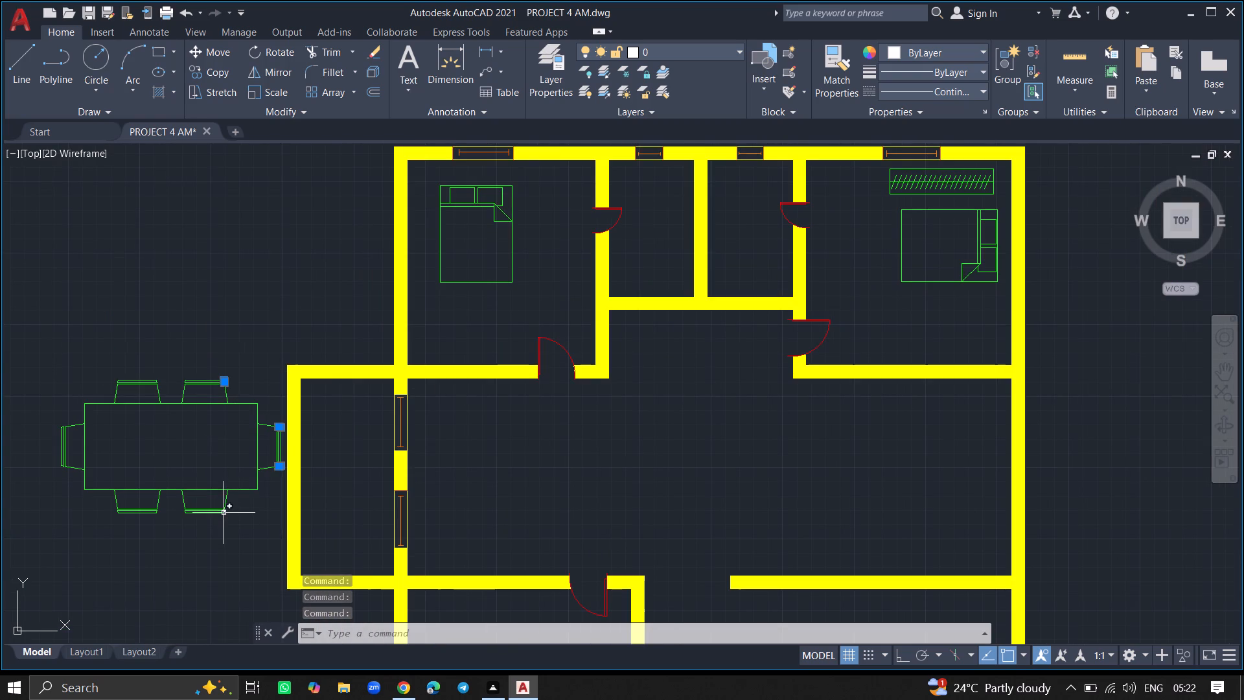
pyautogui.keyDown('ctrl'); pyautogui.scroll(3, 224, 513); pyautogui.keyUp('ctrl')
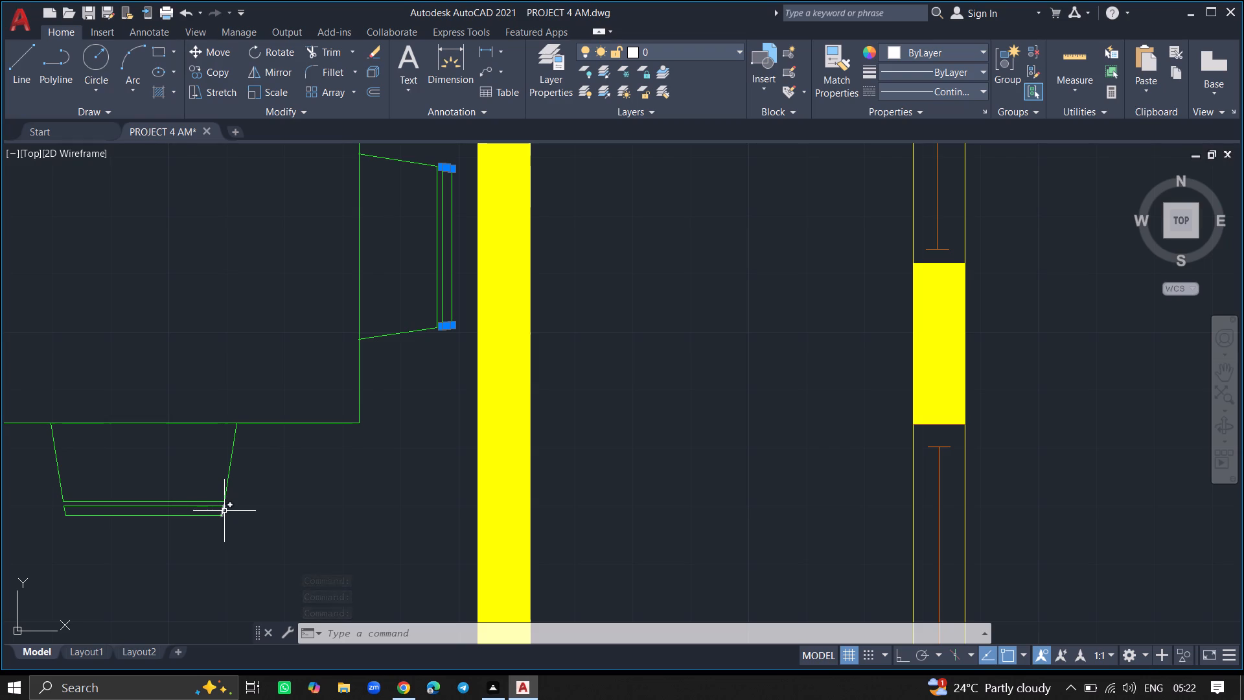
pyautogui.click(224, 511)
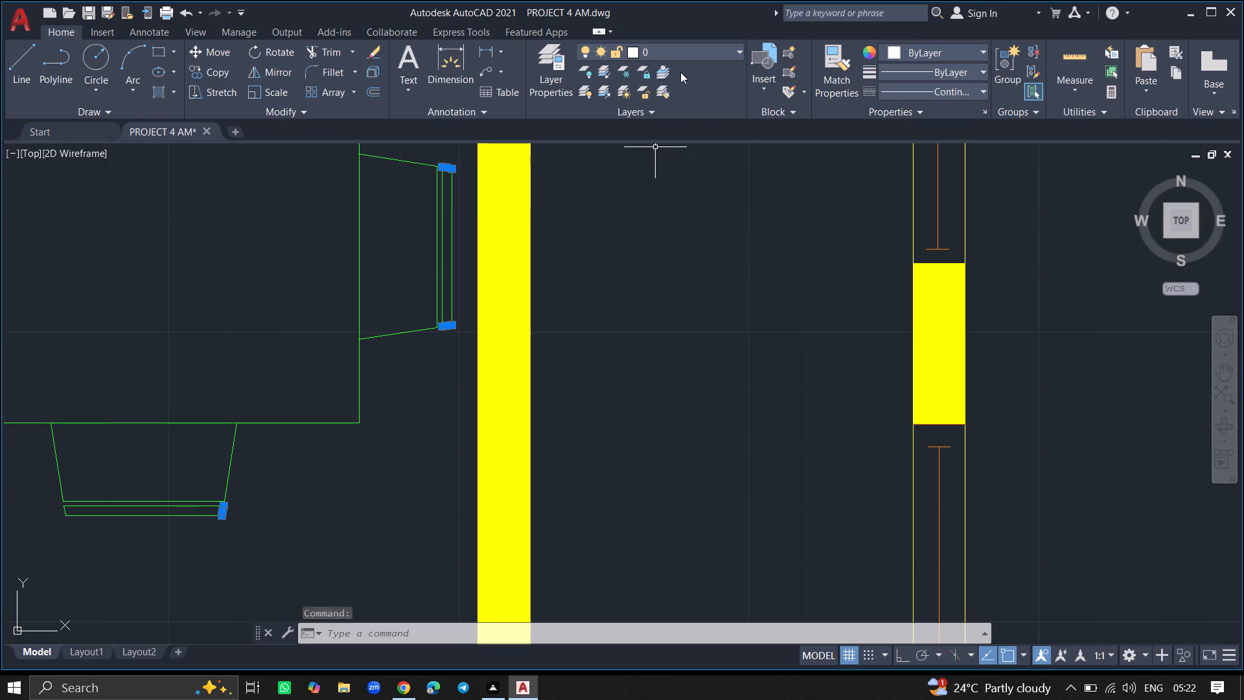
pyautogui.click(688, 51)
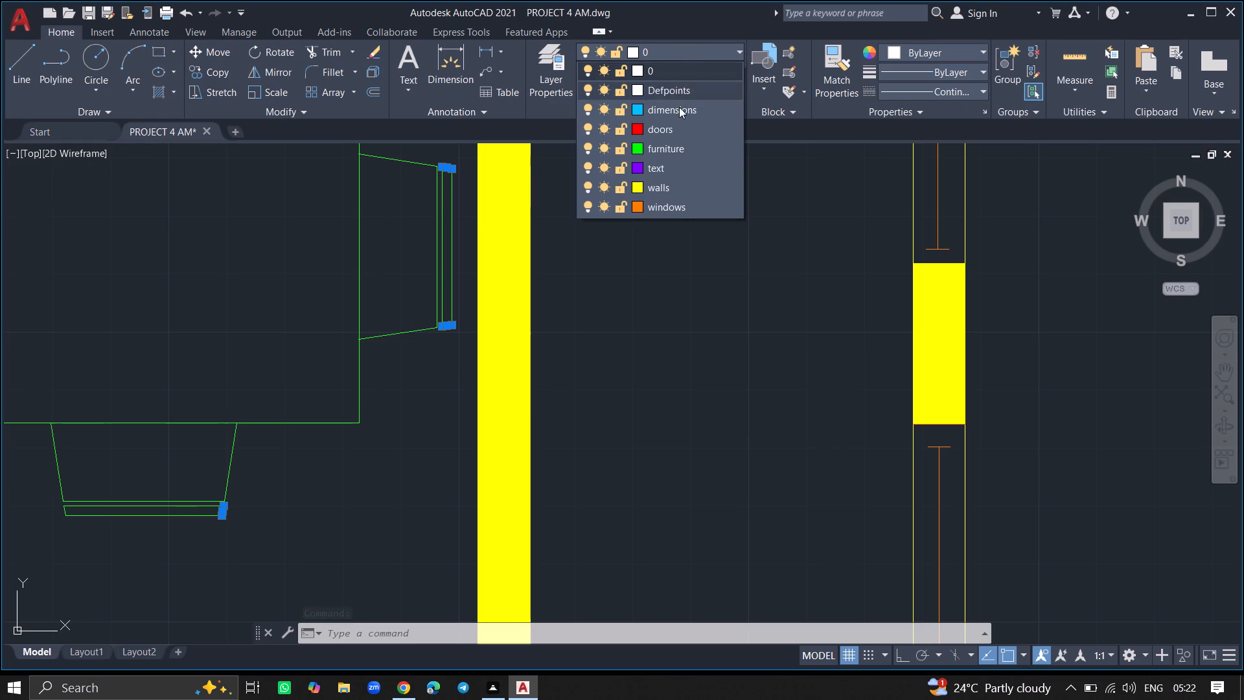
pyautogui.click(675, 144)
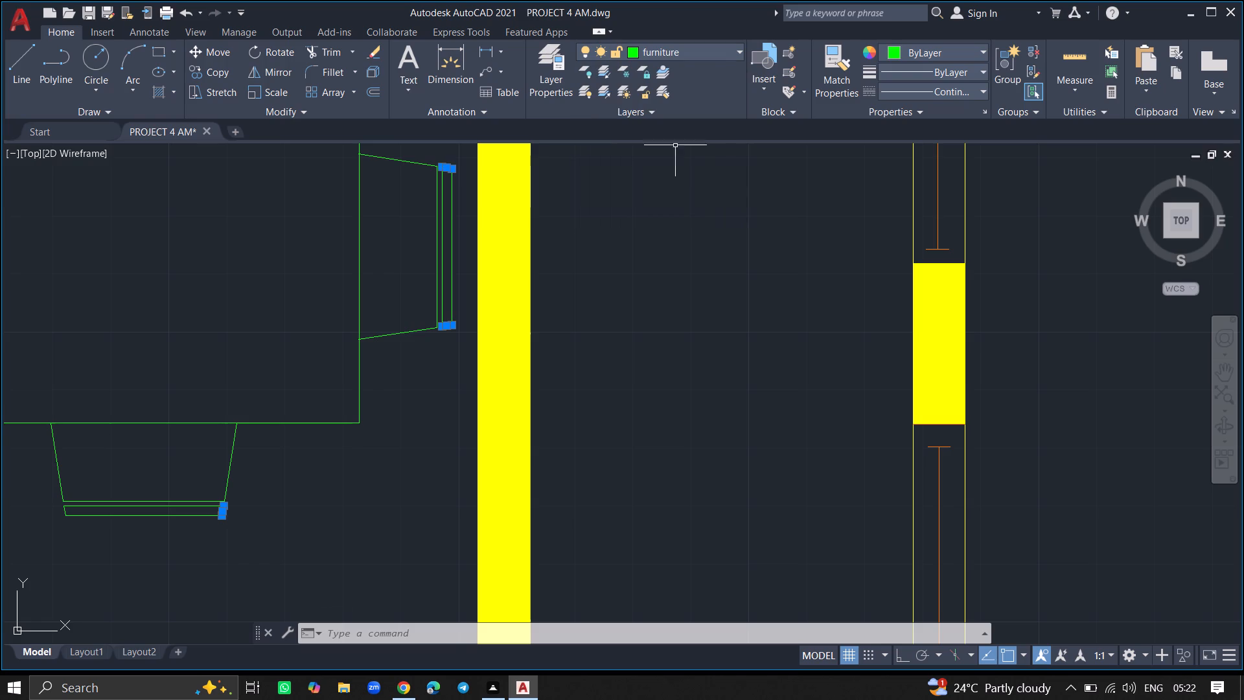
pyautogui.press('Escape')
pyautogui.keyDown('ctrl'); pyautogui.scroll(-6, 658, 242); pyautogui.keyUp('ctrl')
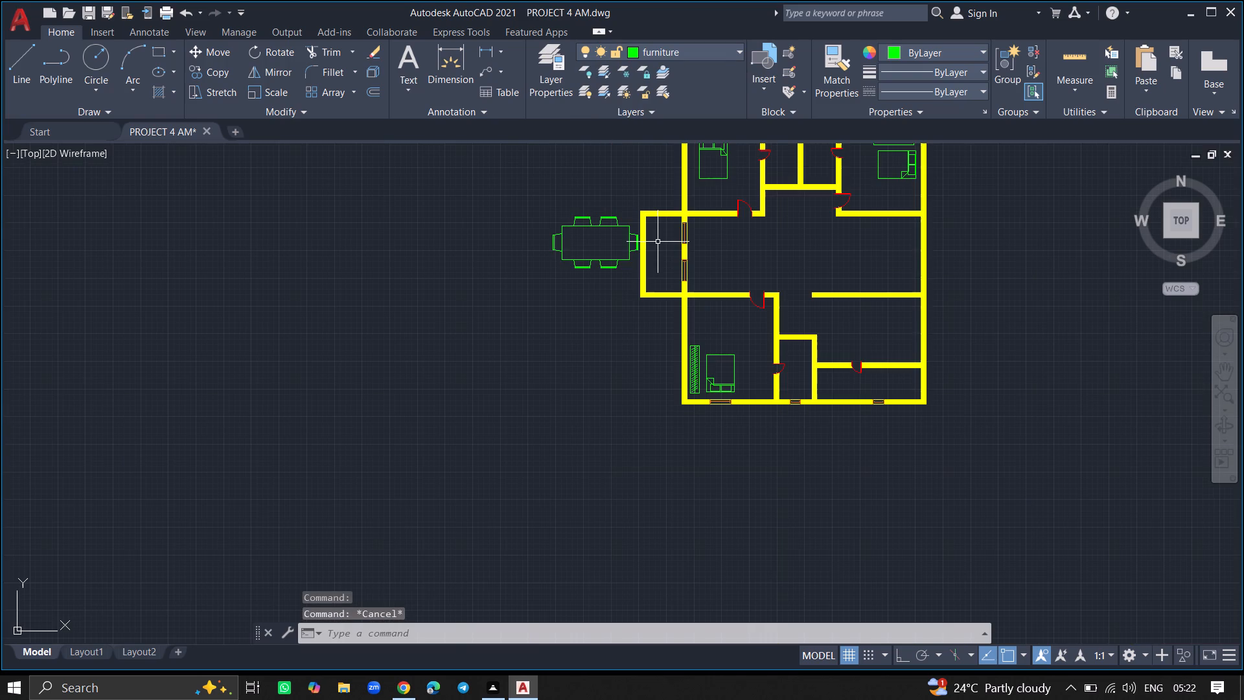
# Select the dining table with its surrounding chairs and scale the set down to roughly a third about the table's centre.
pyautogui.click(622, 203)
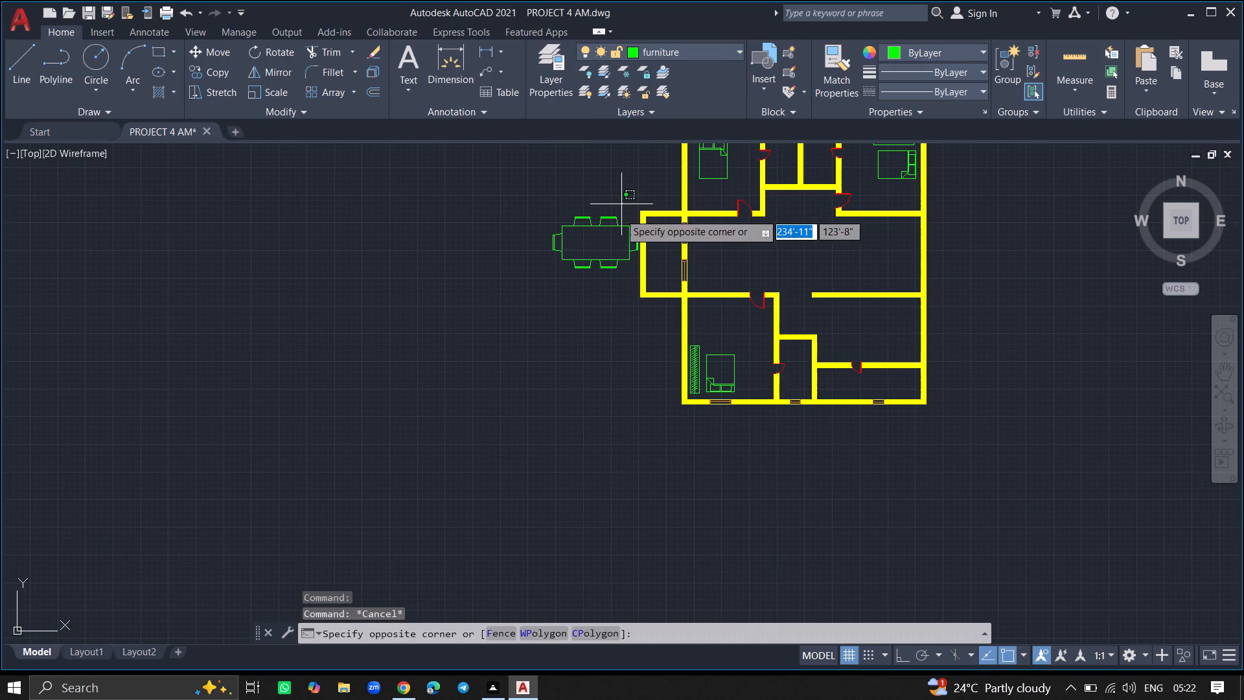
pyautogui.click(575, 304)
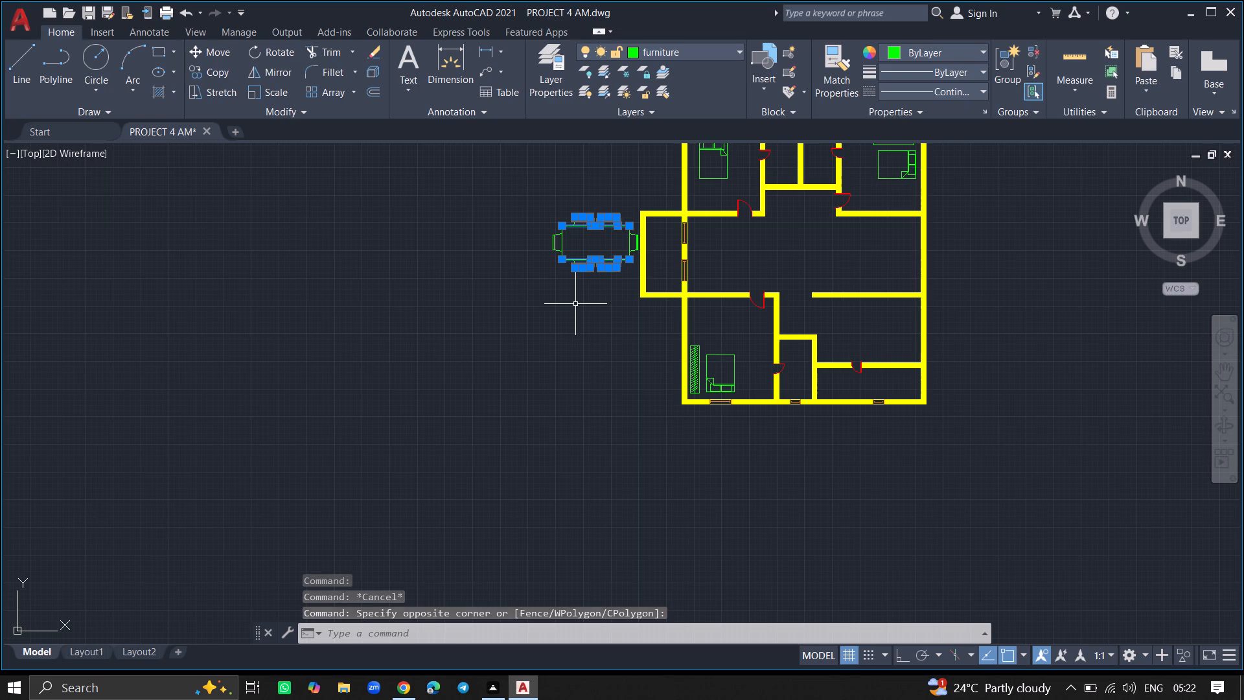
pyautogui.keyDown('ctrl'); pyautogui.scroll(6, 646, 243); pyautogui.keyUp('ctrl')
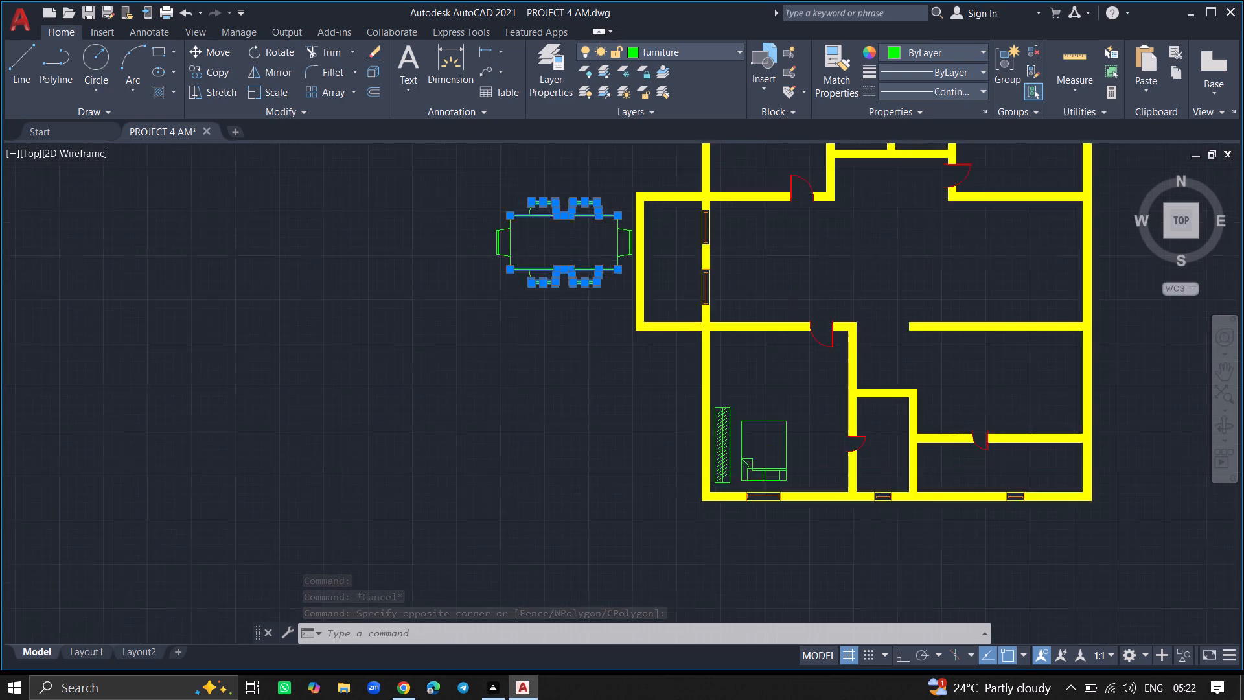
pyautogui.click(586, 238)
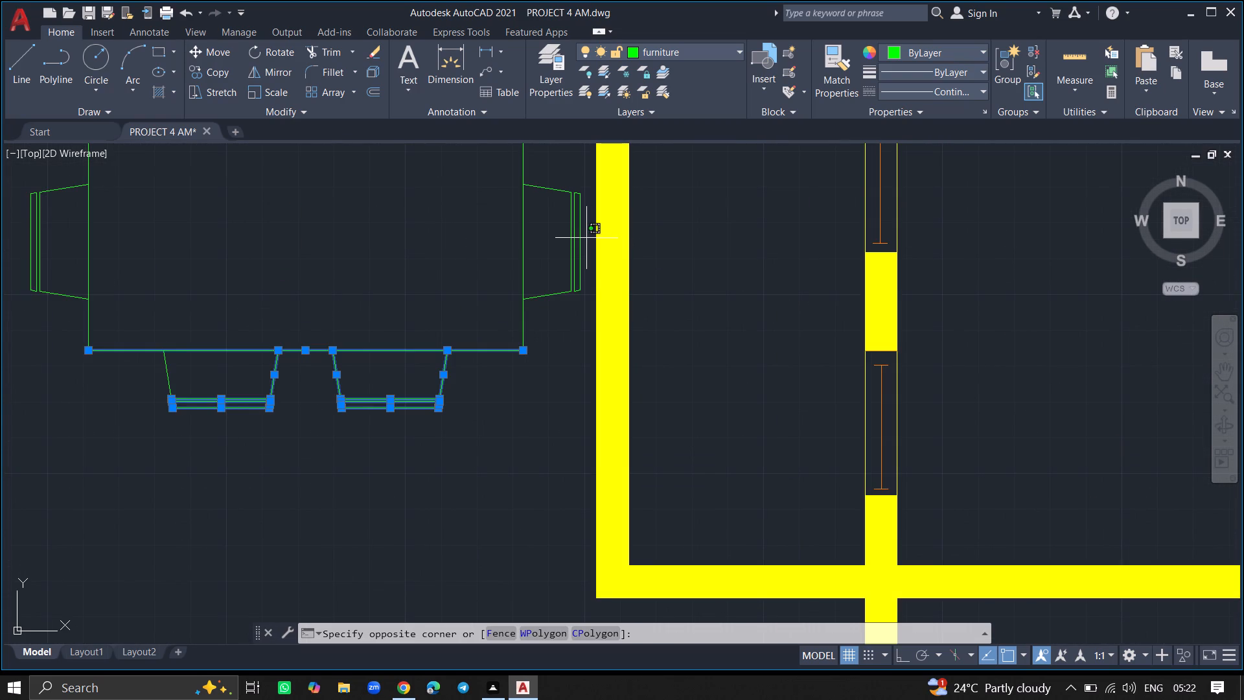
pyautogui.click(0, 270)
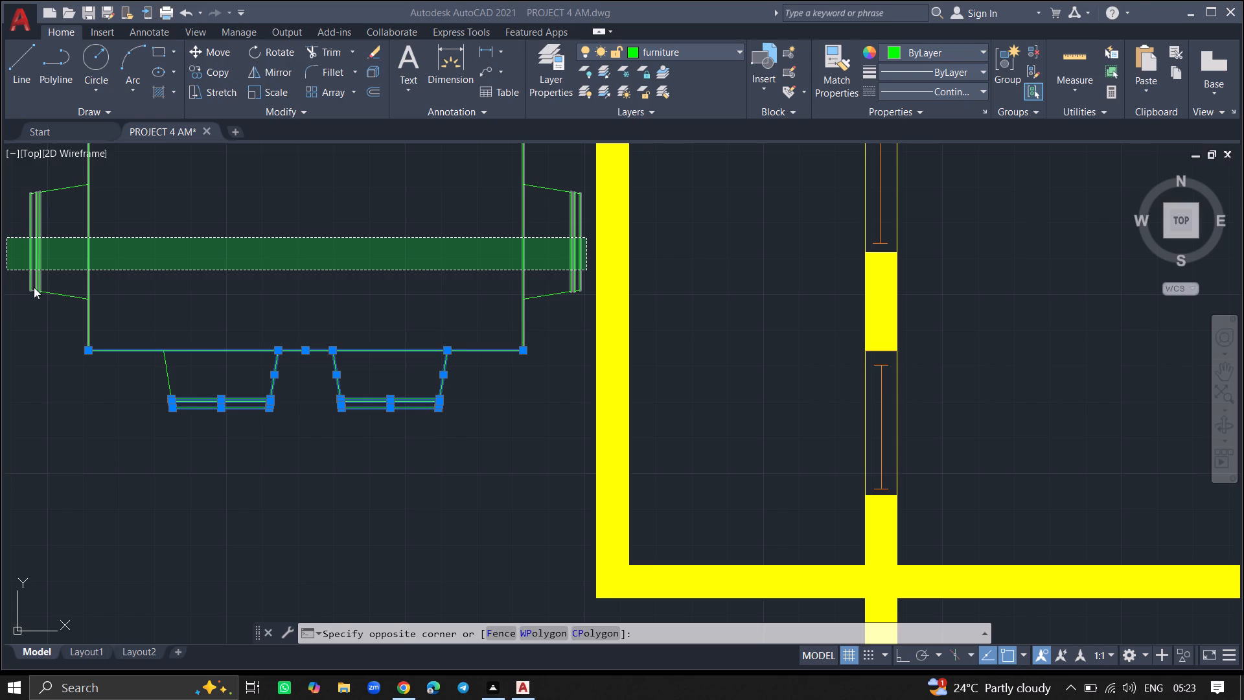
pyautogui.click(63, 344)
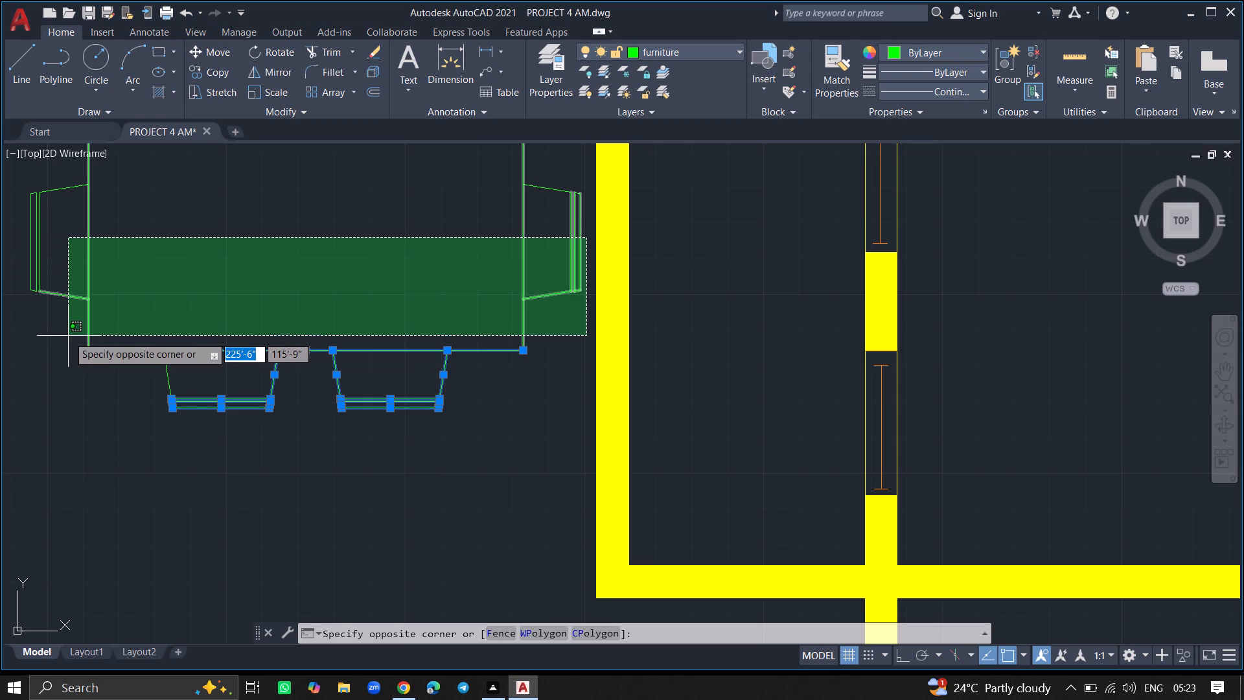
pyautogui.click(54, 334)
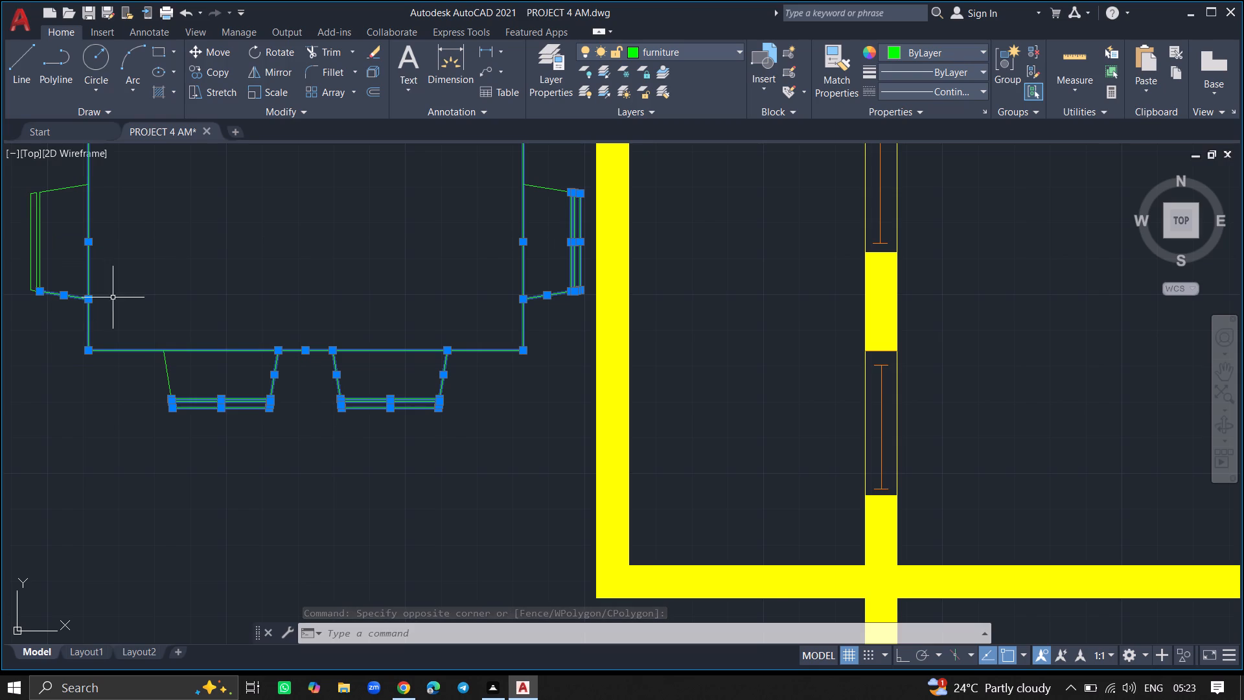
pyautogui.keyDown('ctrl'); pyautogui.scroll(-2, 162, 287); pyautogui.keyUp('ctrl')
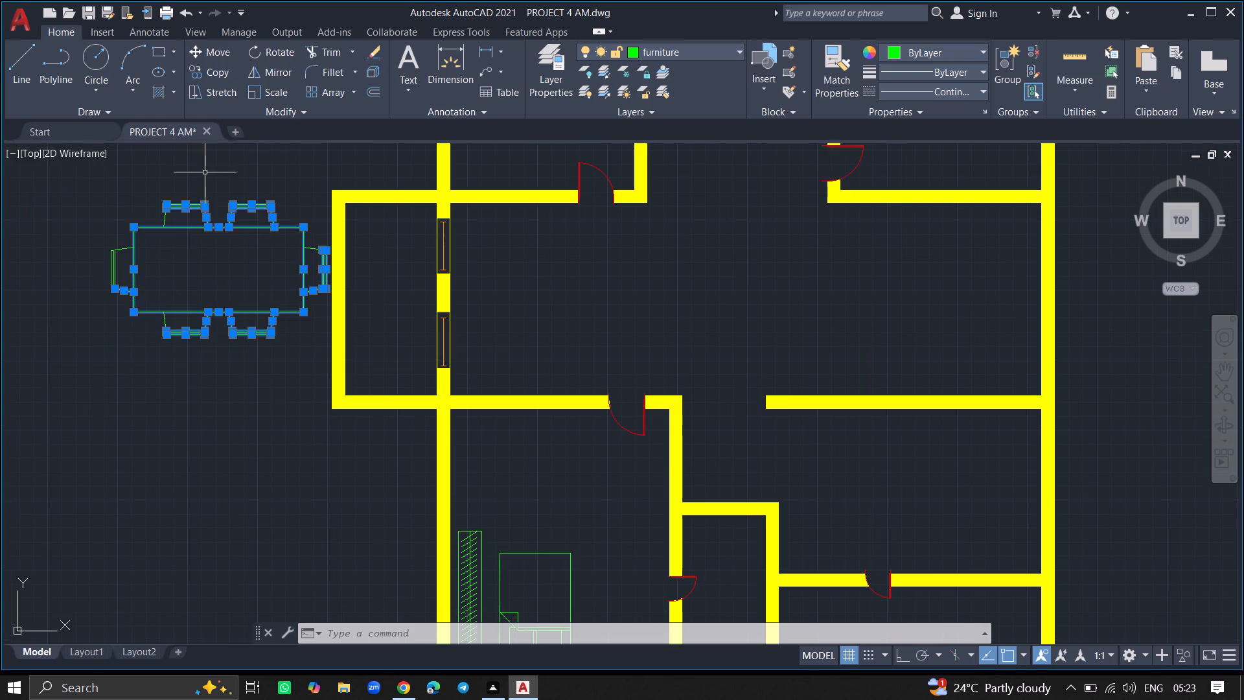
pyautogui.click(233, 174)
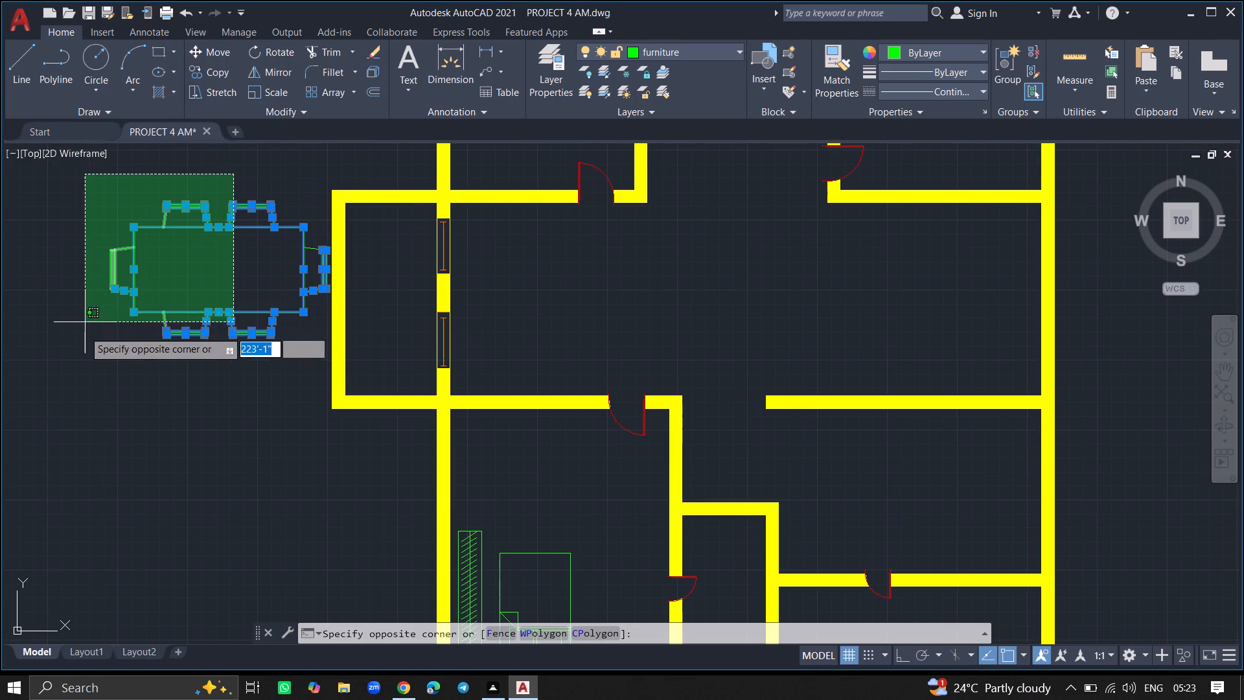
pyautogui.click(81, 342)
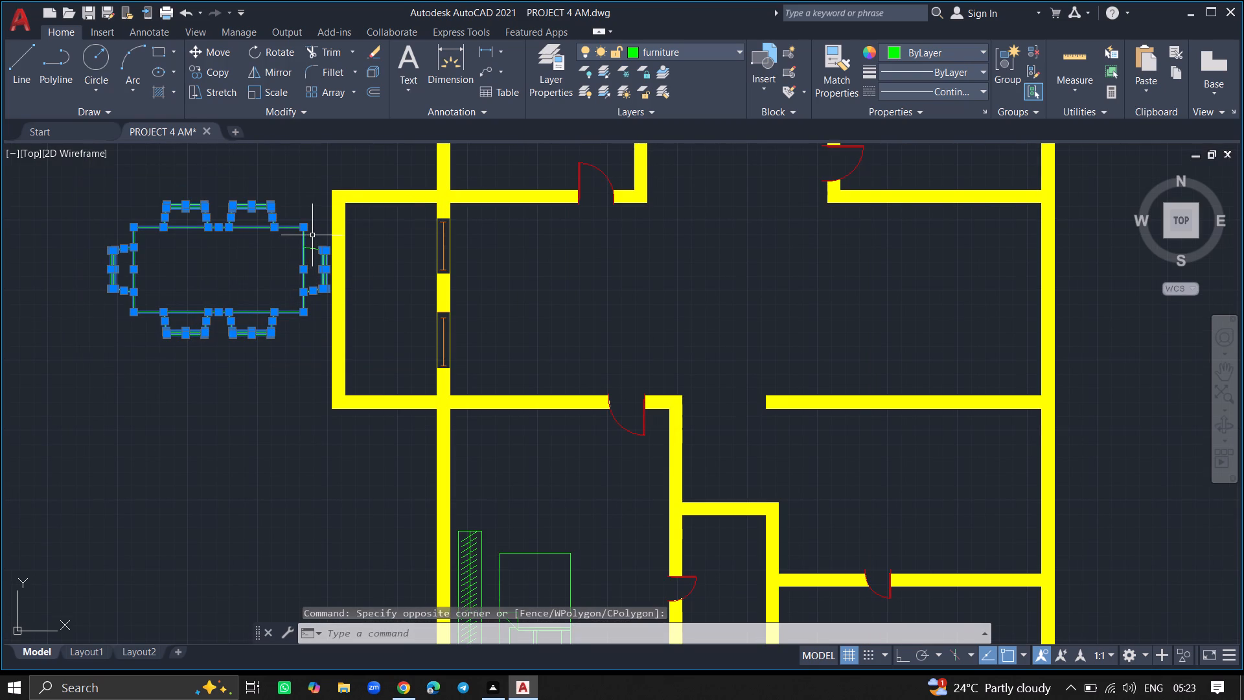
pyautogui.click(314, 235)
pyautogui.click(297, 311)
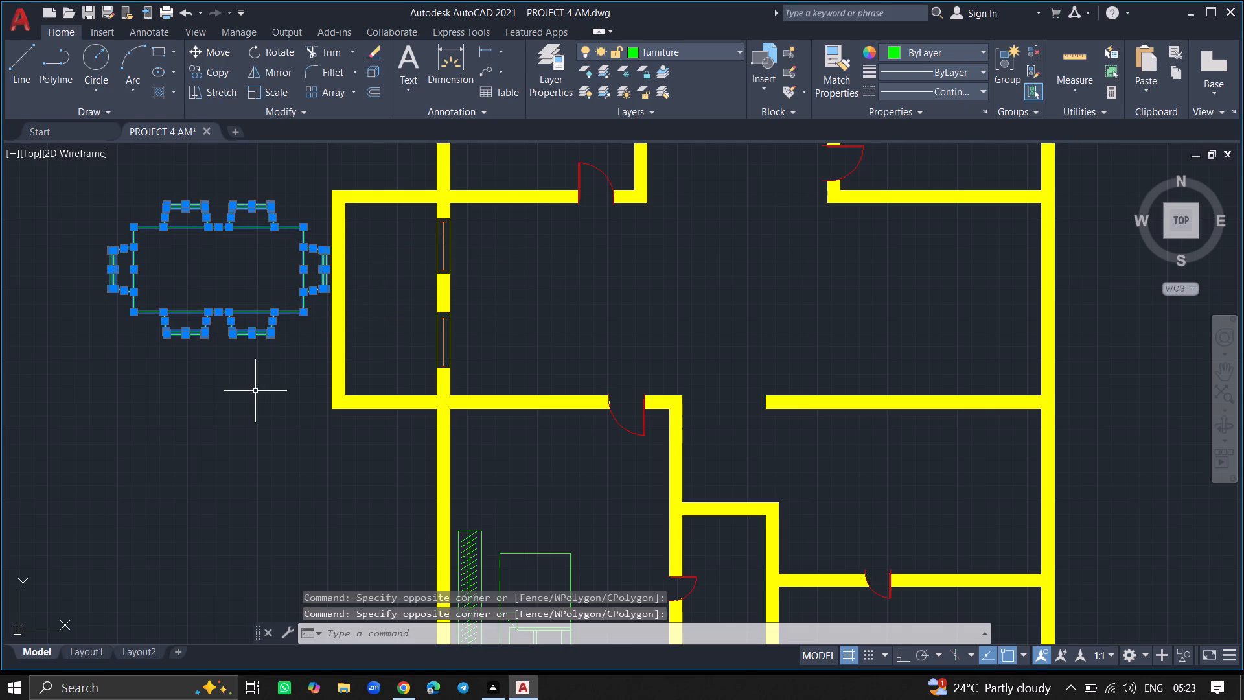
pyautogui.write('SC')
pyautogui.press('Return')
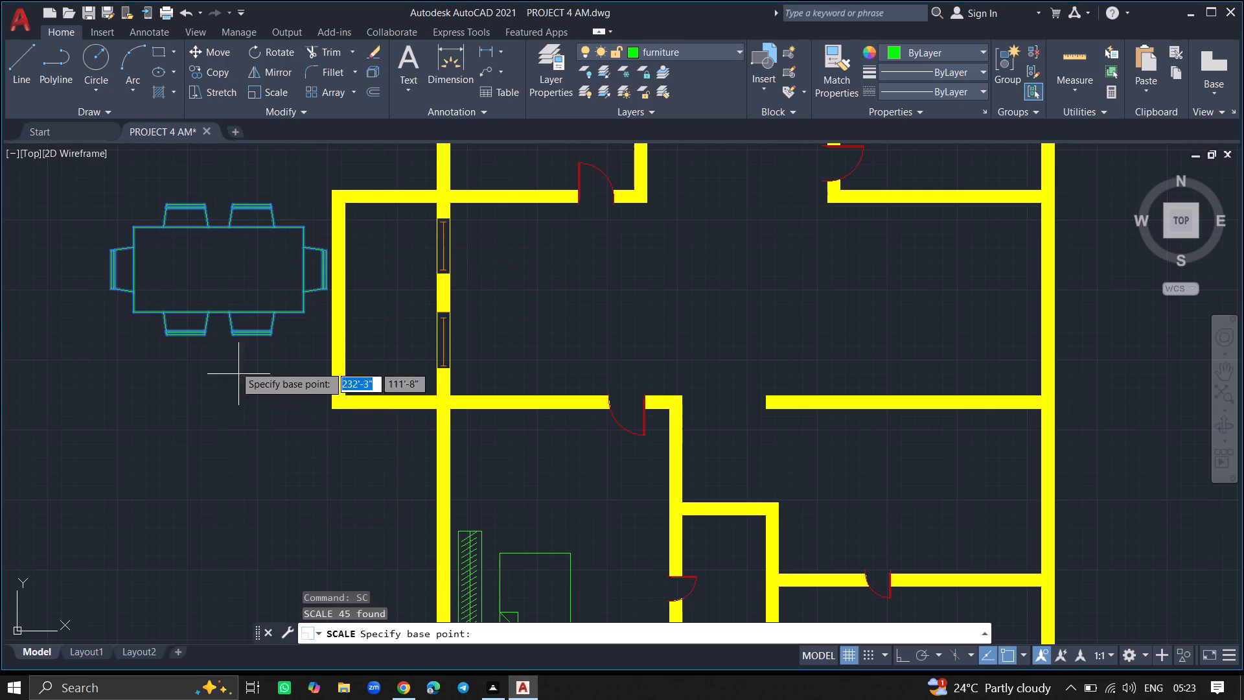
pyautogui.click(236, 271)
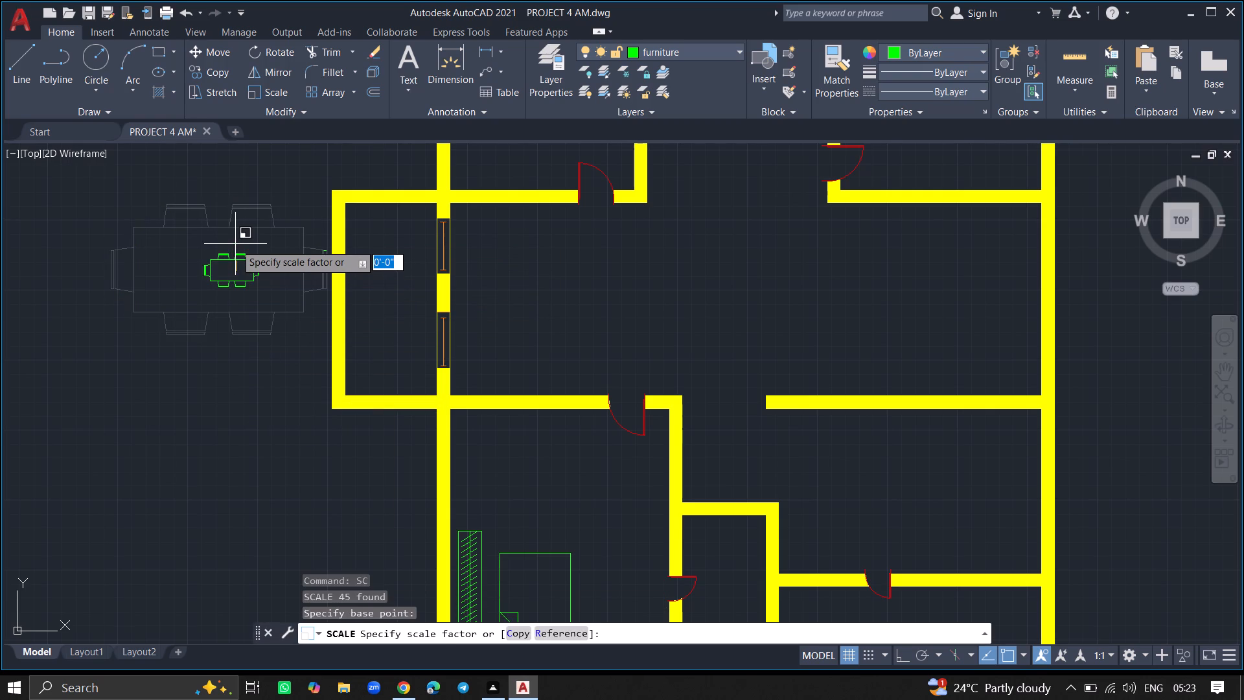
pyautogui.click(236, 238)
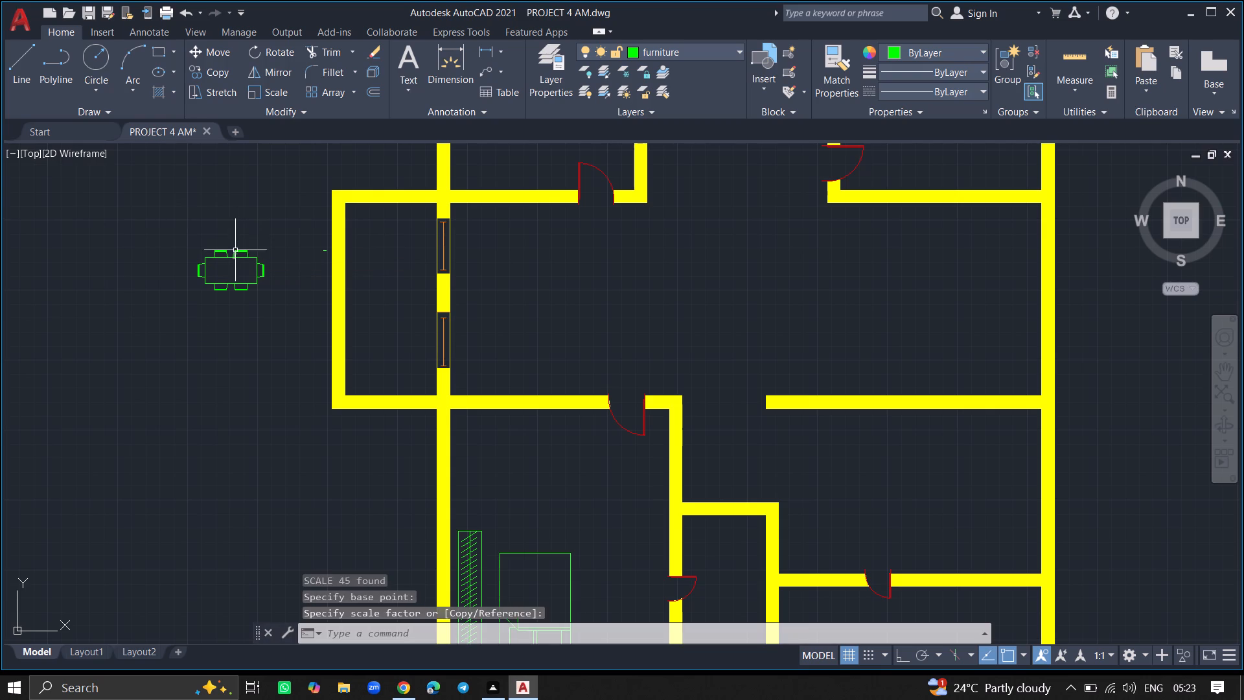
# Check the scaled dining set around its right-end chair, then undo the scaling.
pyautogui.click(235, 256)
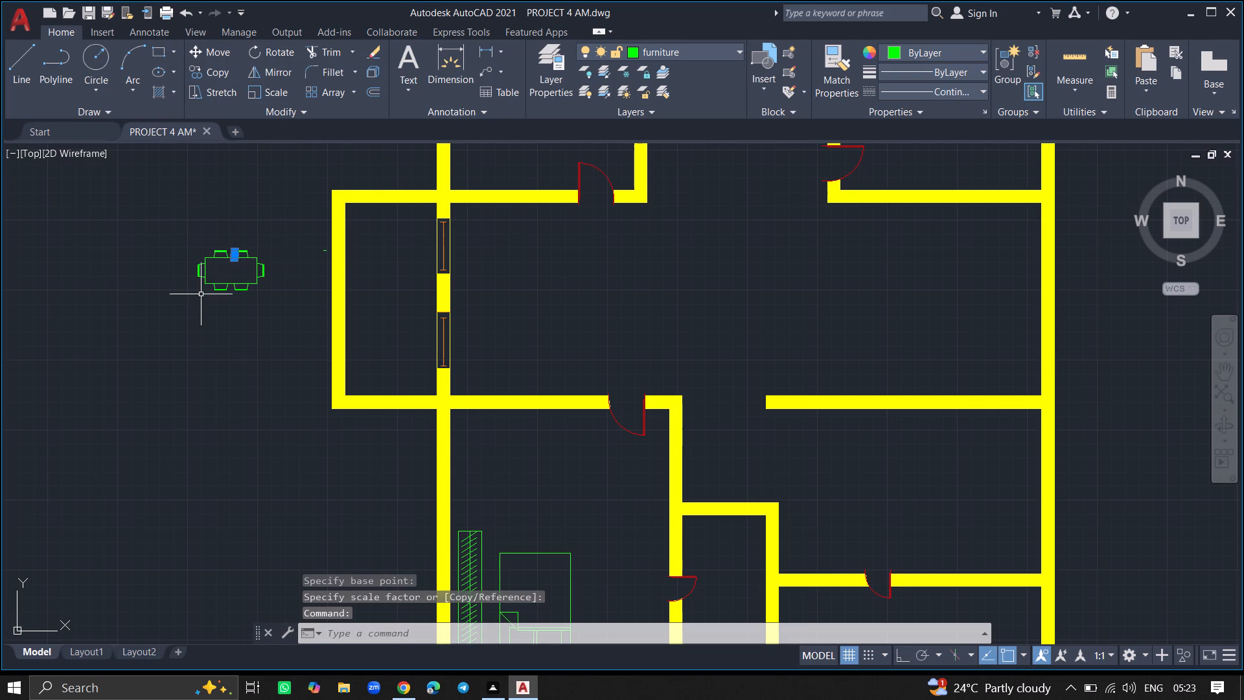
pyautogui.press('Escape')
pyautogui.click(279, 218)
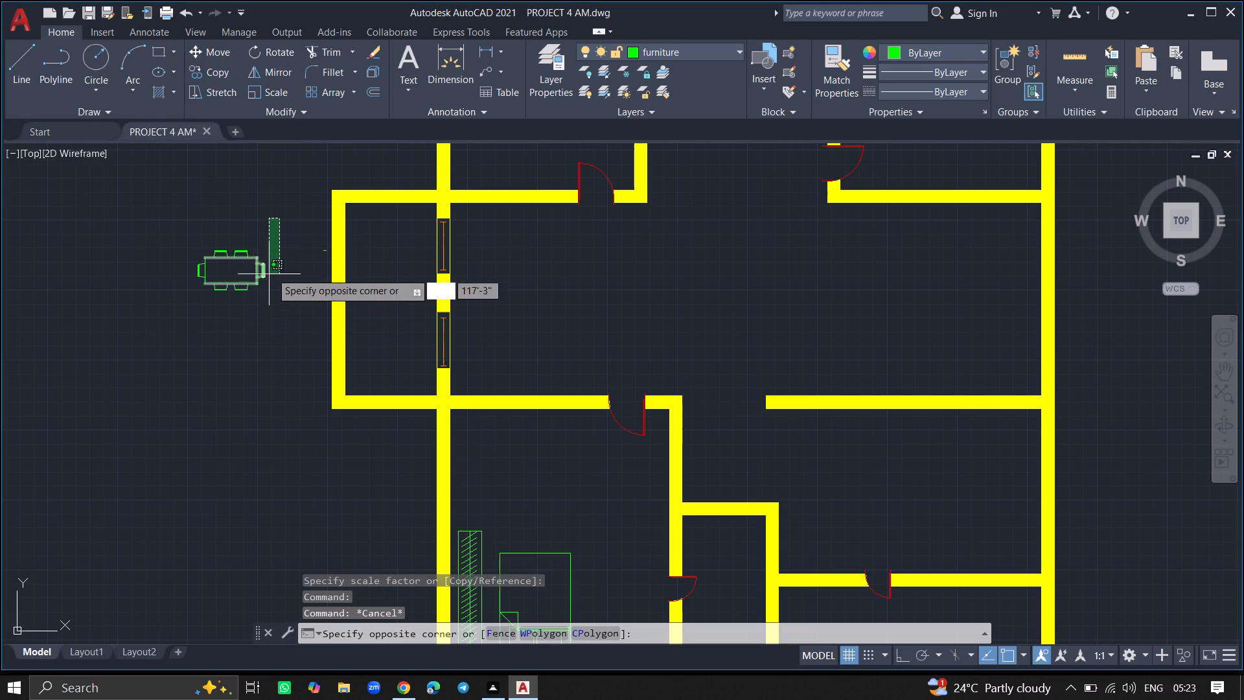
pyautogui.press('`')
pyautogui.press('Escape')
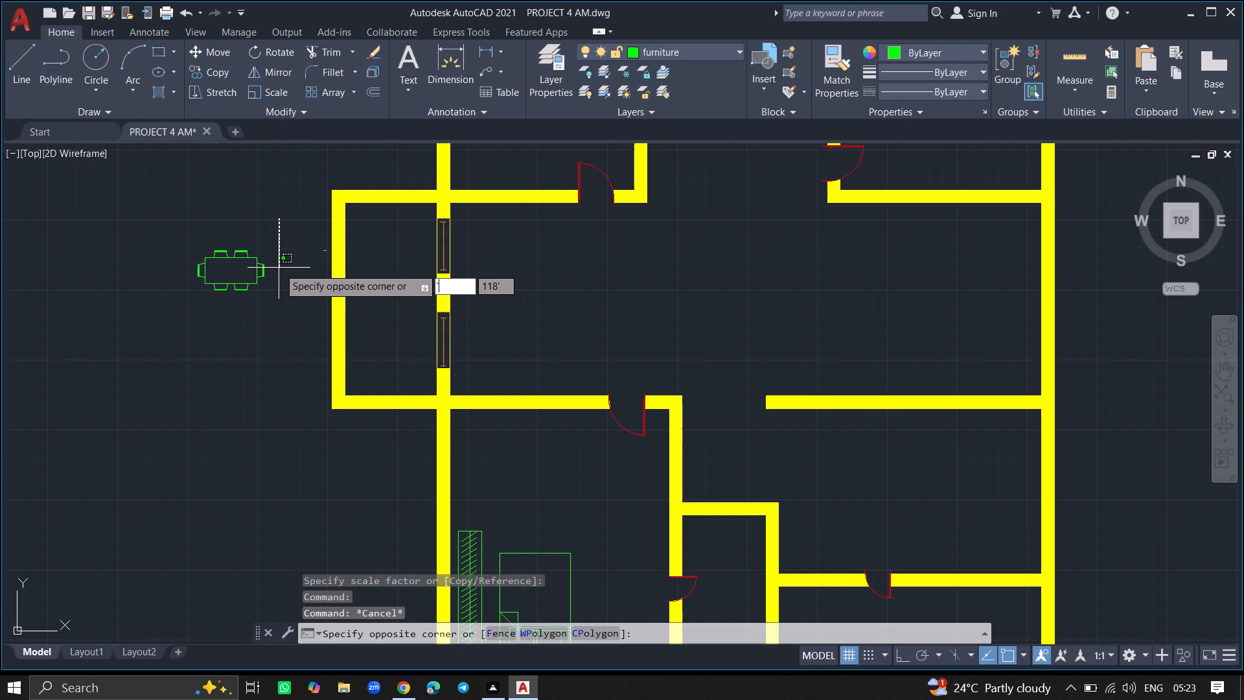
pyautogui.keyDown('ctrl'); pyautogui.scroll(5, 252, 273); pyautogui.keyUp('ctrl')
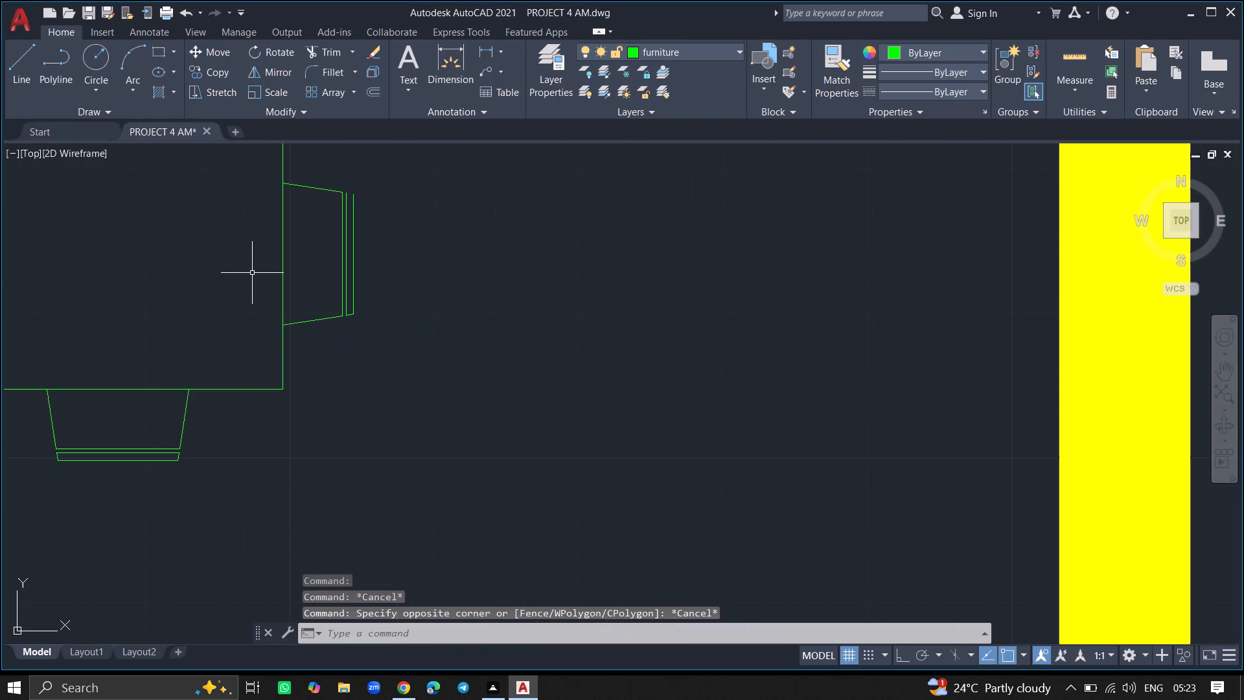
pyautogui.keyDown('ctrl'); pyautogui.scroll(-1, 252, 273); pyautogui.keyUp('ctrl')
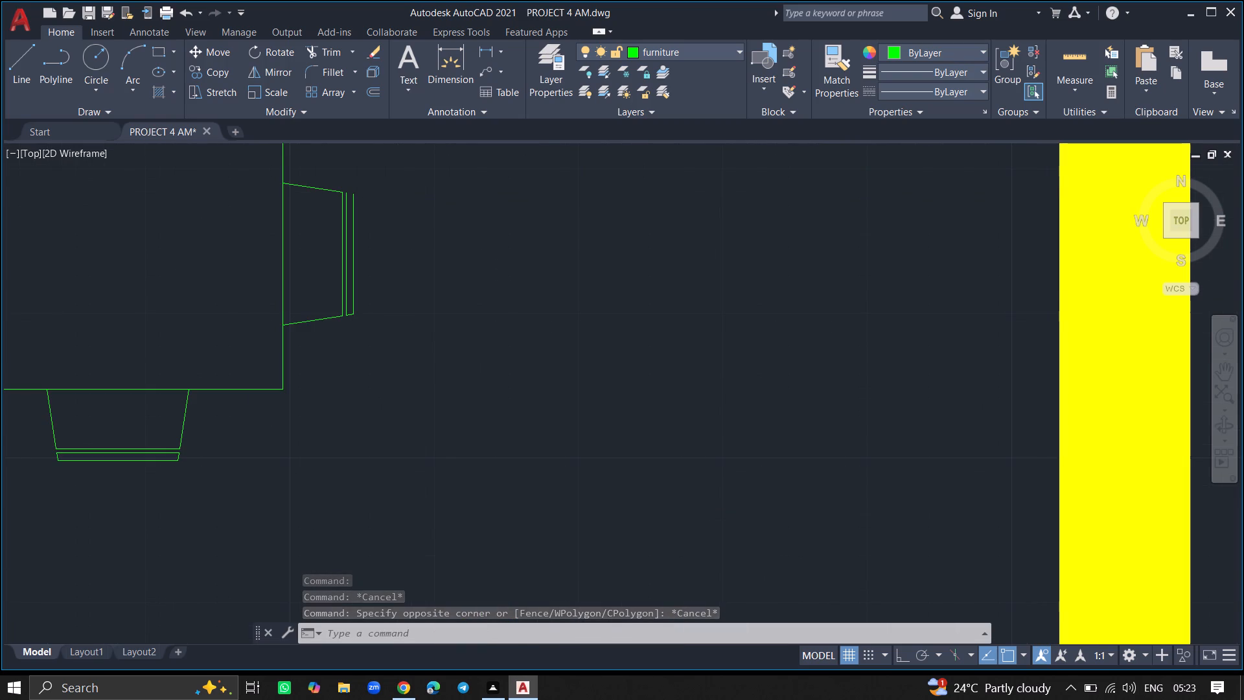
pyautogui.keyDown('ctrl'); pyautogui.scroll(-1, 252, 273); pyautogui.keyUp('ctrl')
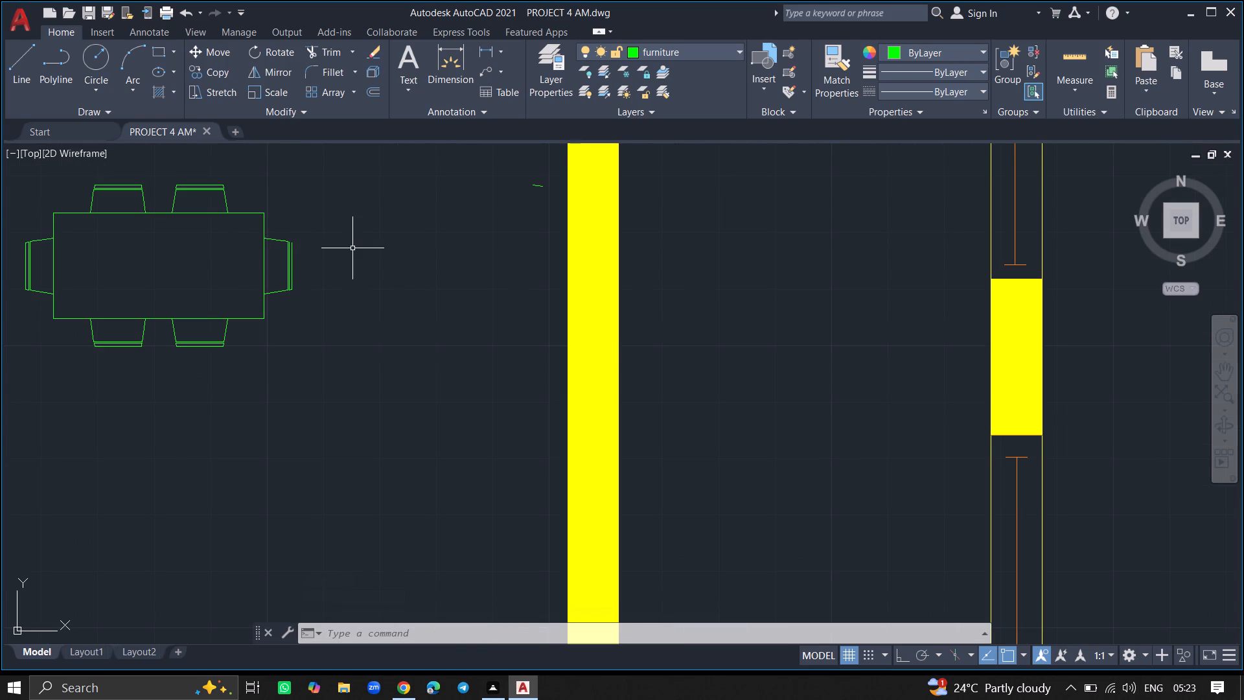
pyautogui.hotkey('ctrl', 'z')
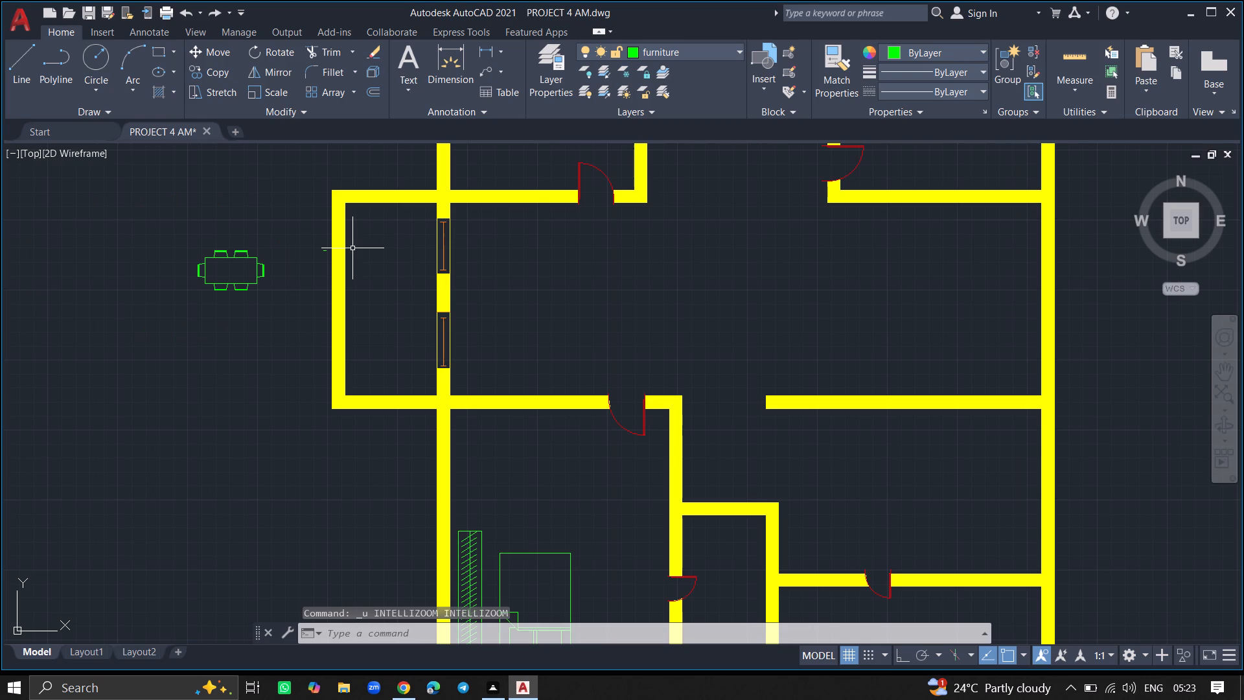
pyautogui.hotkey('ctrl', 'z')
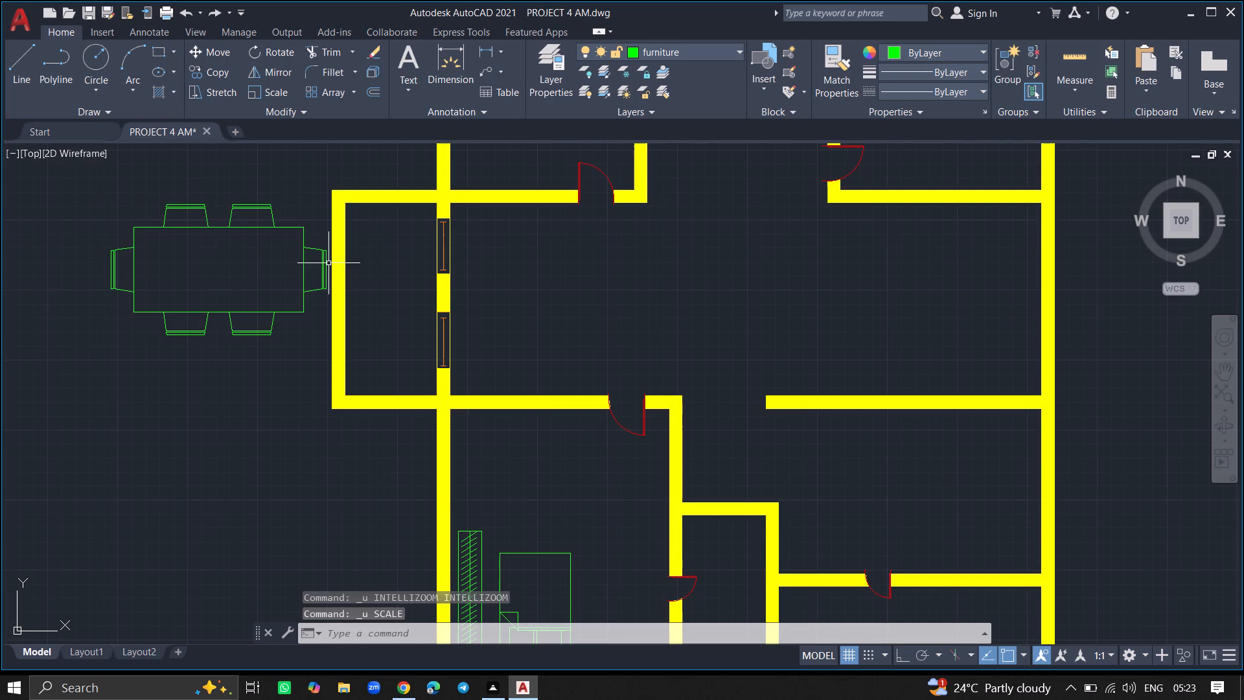
# Reselect the dining table and chairs, including the right-end chair's backrest lines, and scale the set to roughly a third about the table's centre.
pyautogui.keyDown('ctrl'); pyautogui.scroll(4, 328, 263); pyautogui.keyUp('ctrl')
pyautogui.click(326, 252)
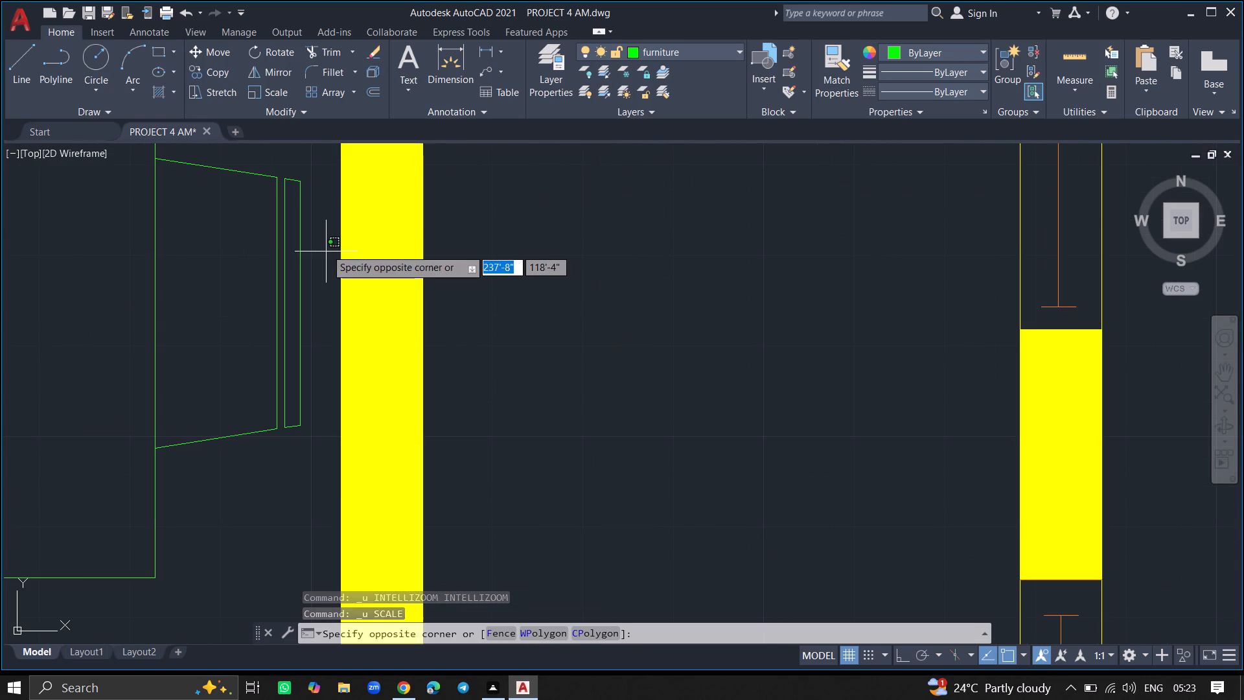
pyautogui.click(253, 158)
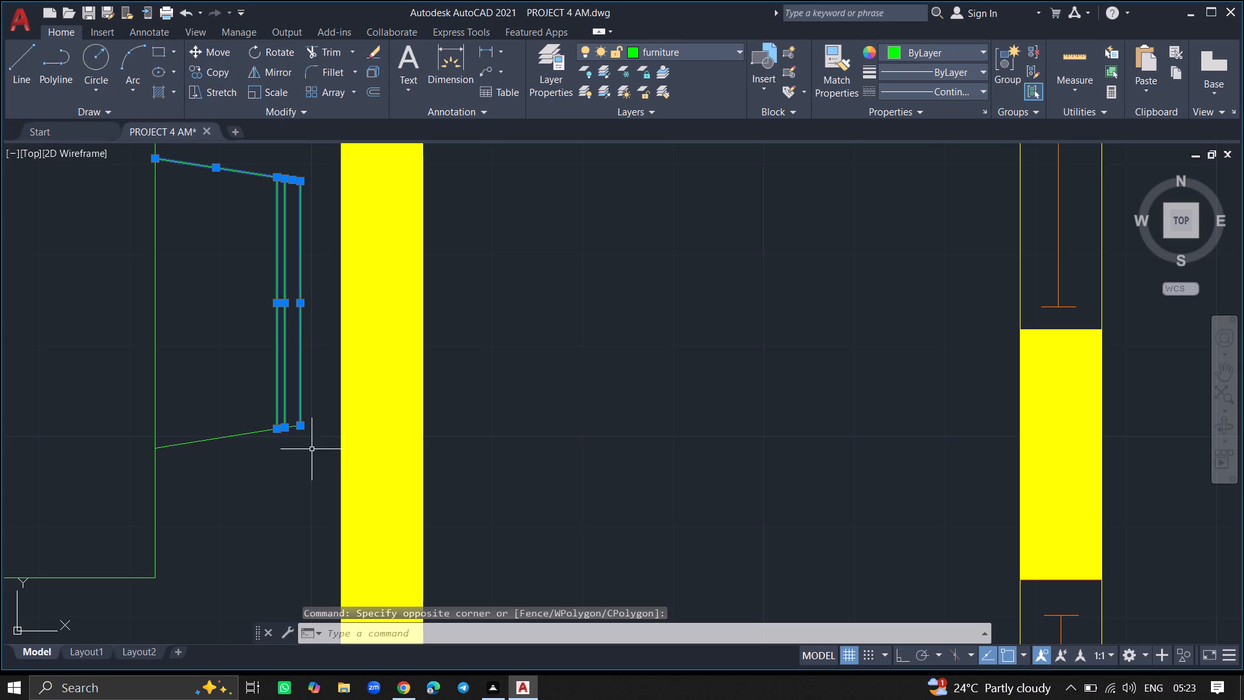
pyautogui.click(315, 450)
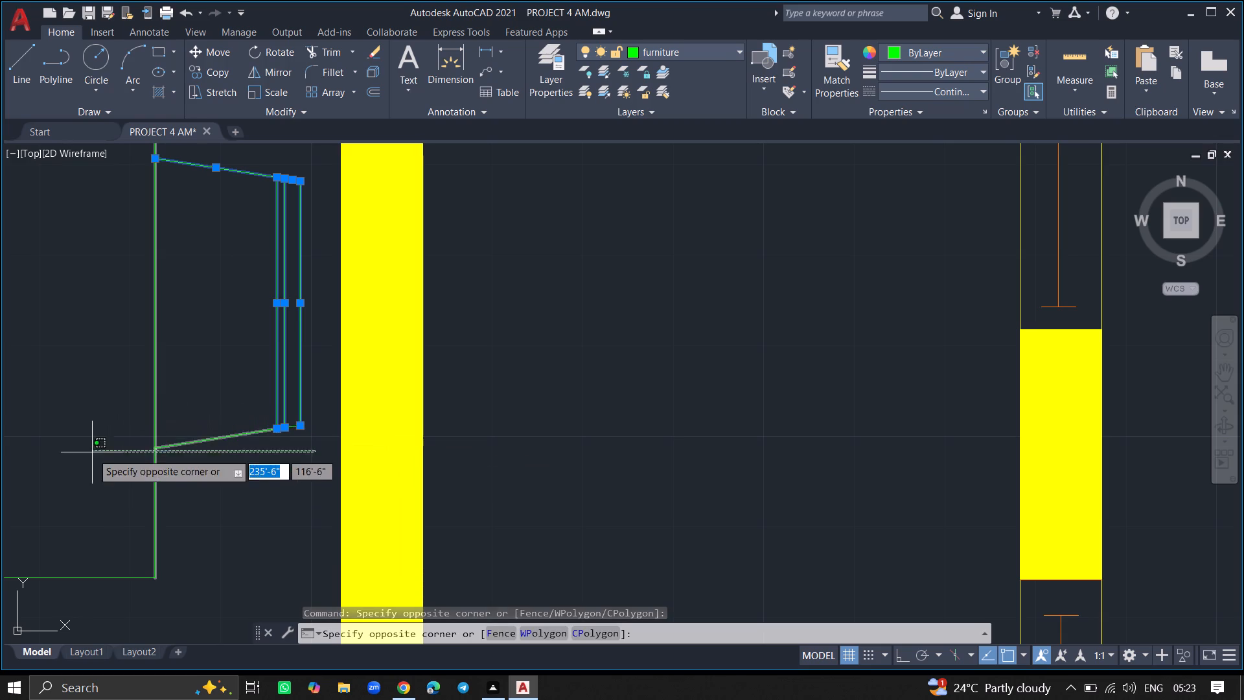
pyautogui.click(95, 626)
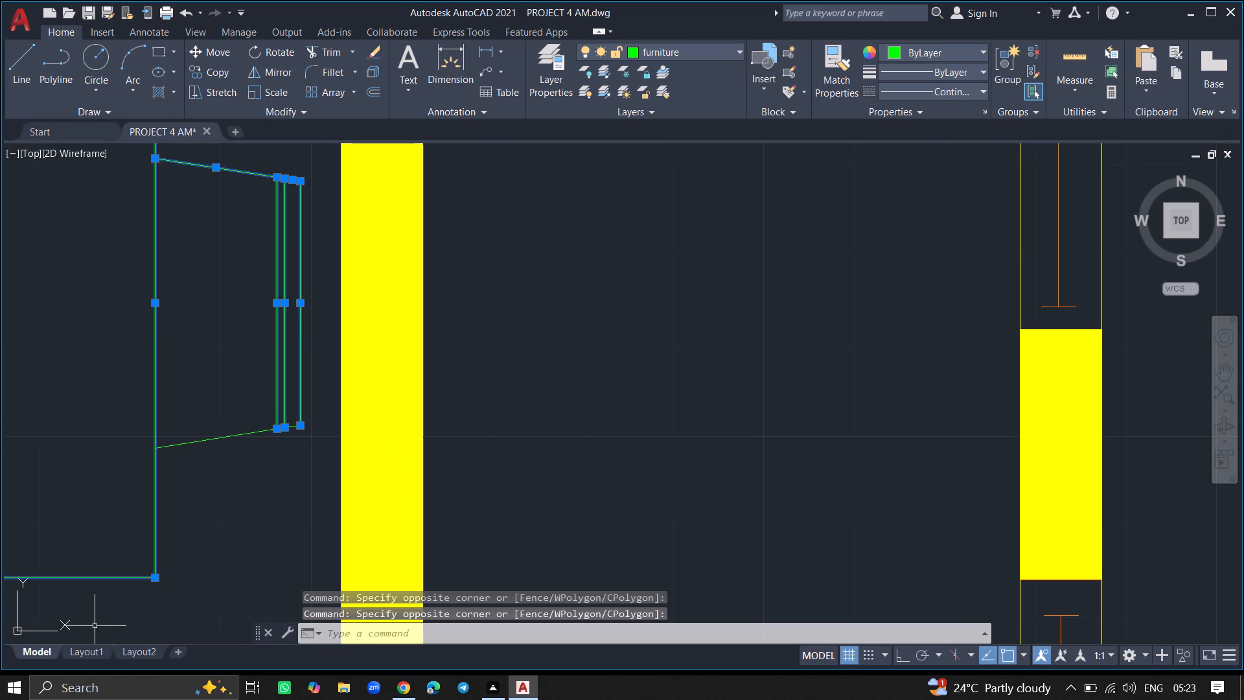
pyautogui.click(238, 381)
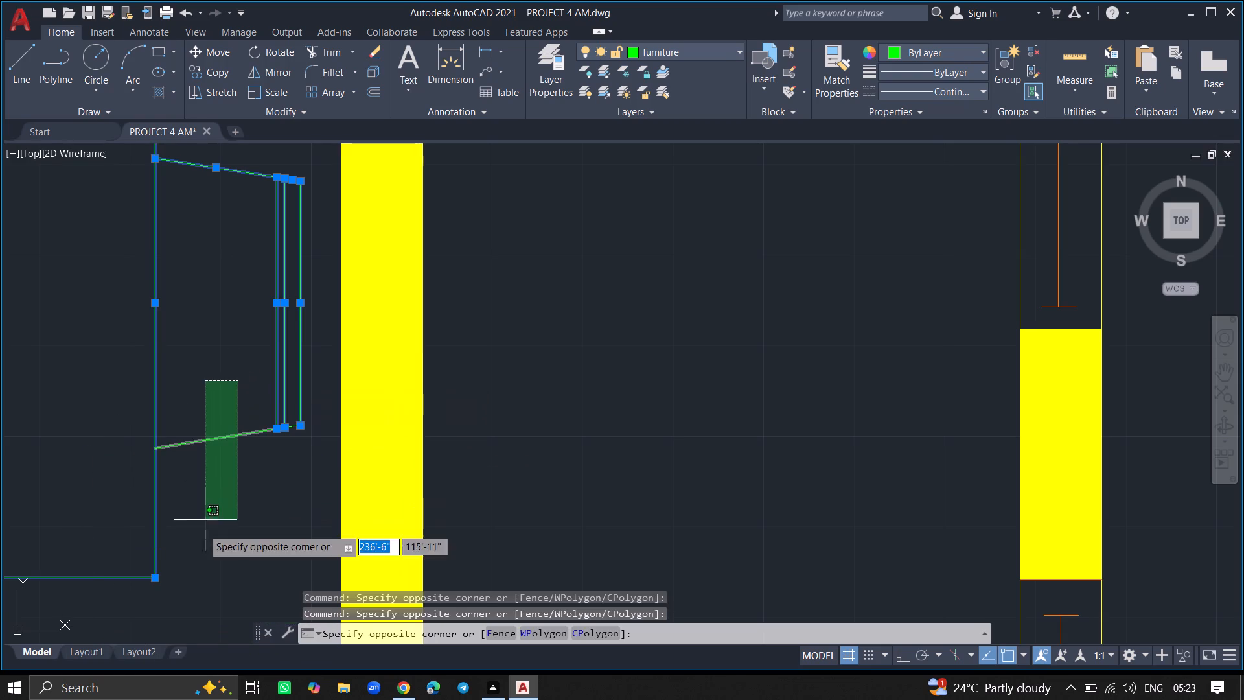
pyautogui.click(193, 552)
pyautogui.keyDown('ctrl'); pyautogui.scroll(-4, 193, 552); pyautogui.keyUp('ctrl')
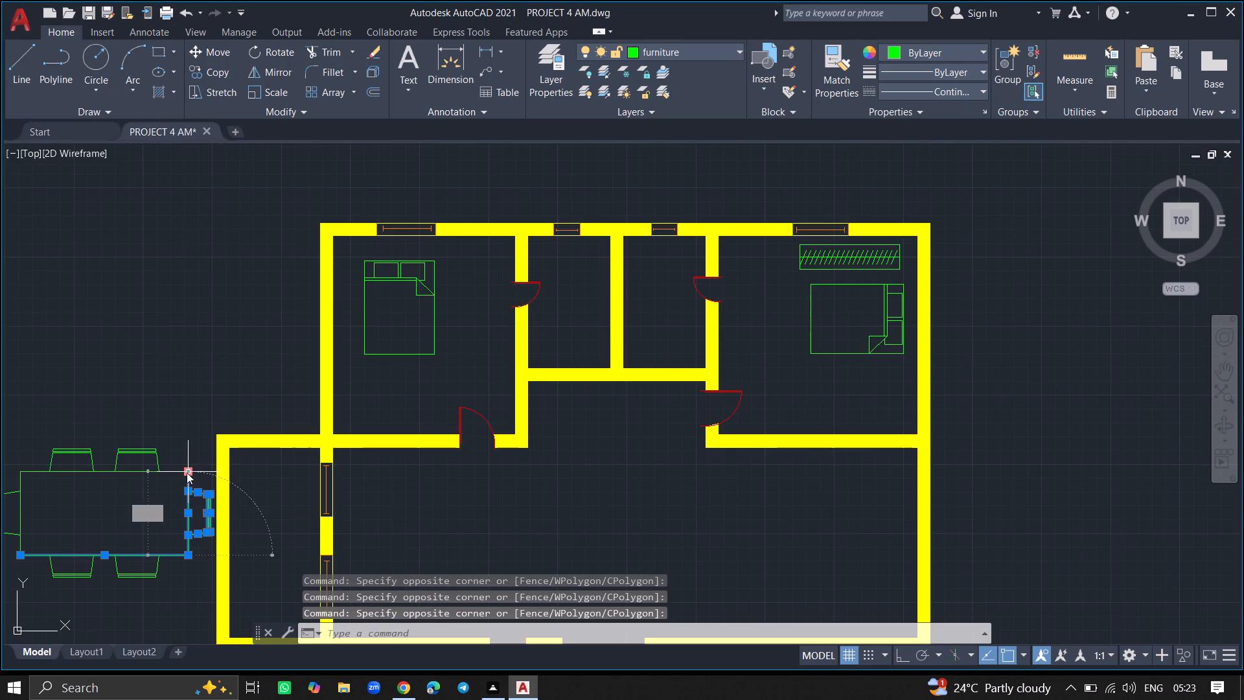
pyautogui.click(202, 447)
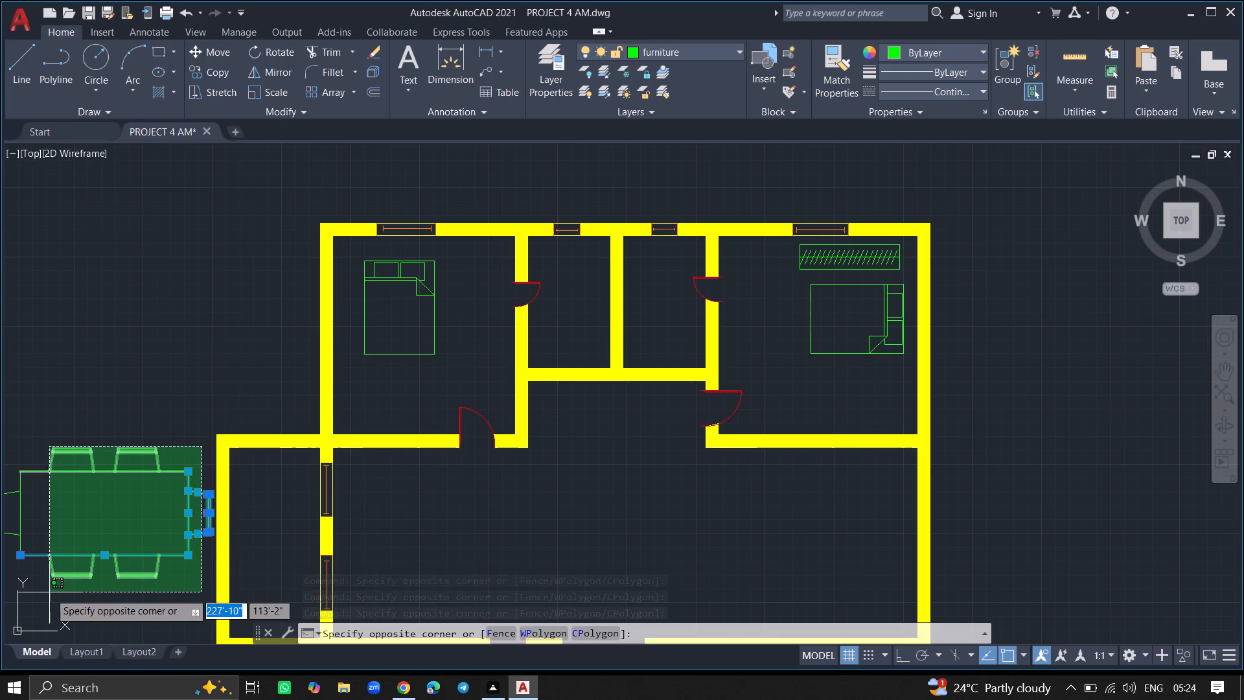
pyautogui.click(11, 578)
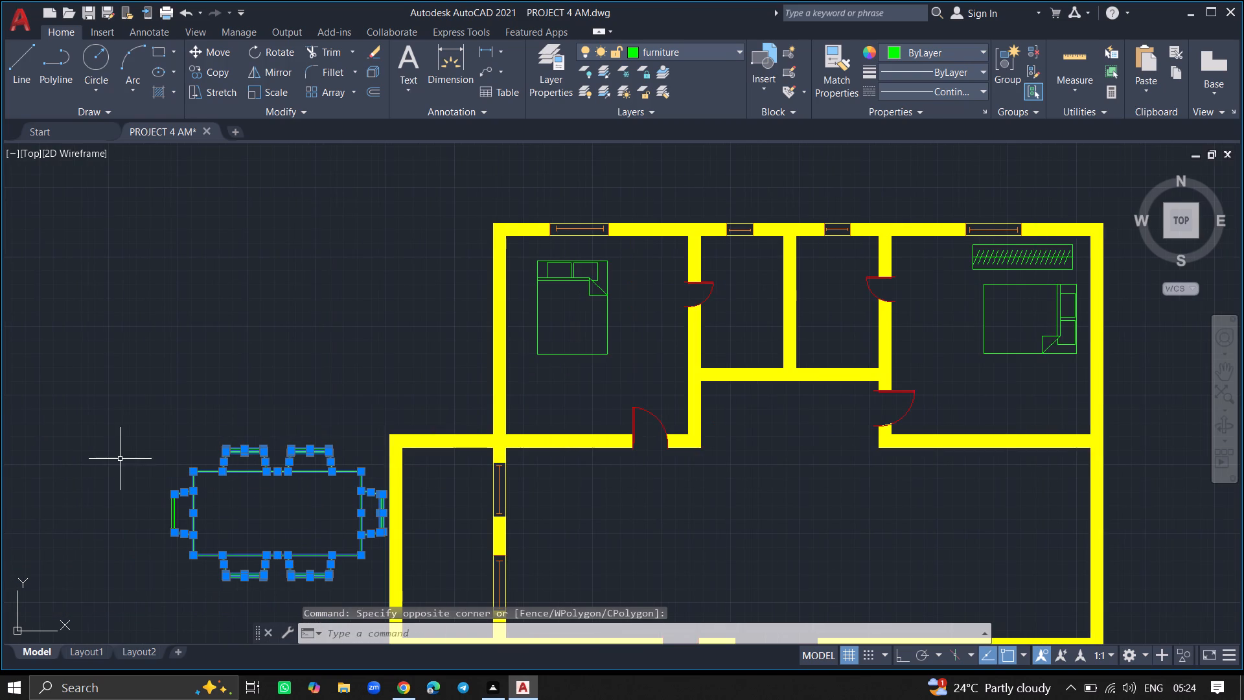
pyautogui.click(239, 502)
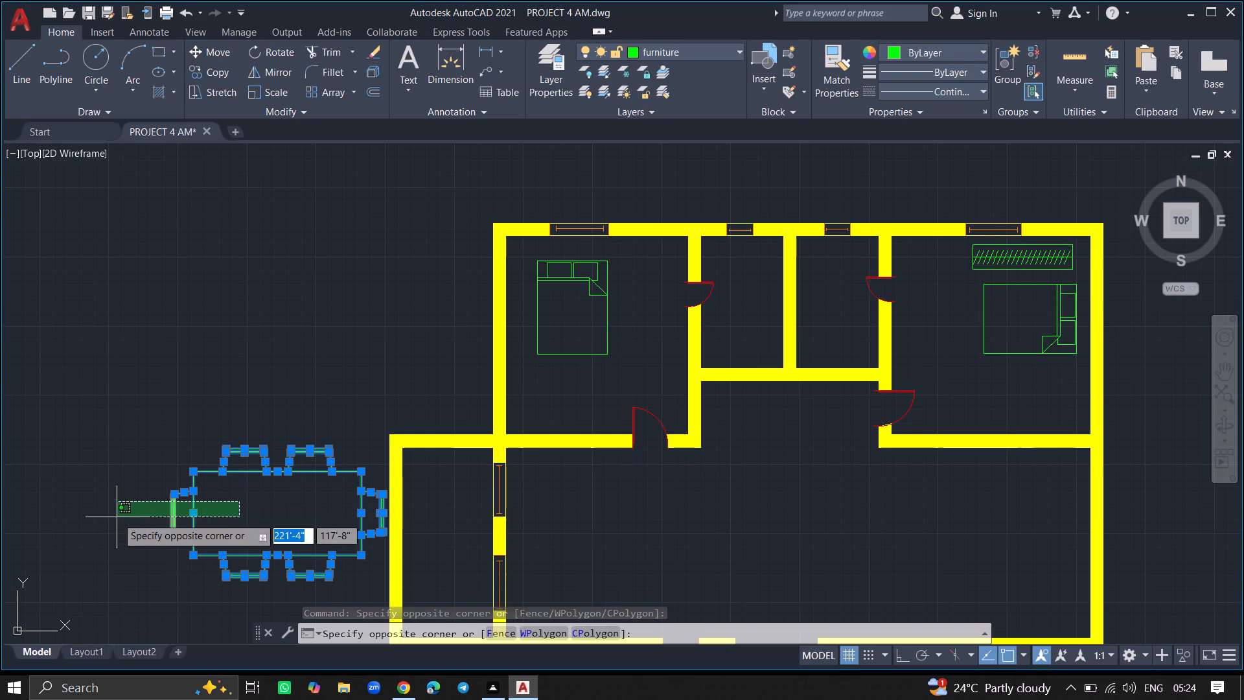
pyautogui.click(117, 517)
pyautogui.write('SC')
pyautogui.press('Return')
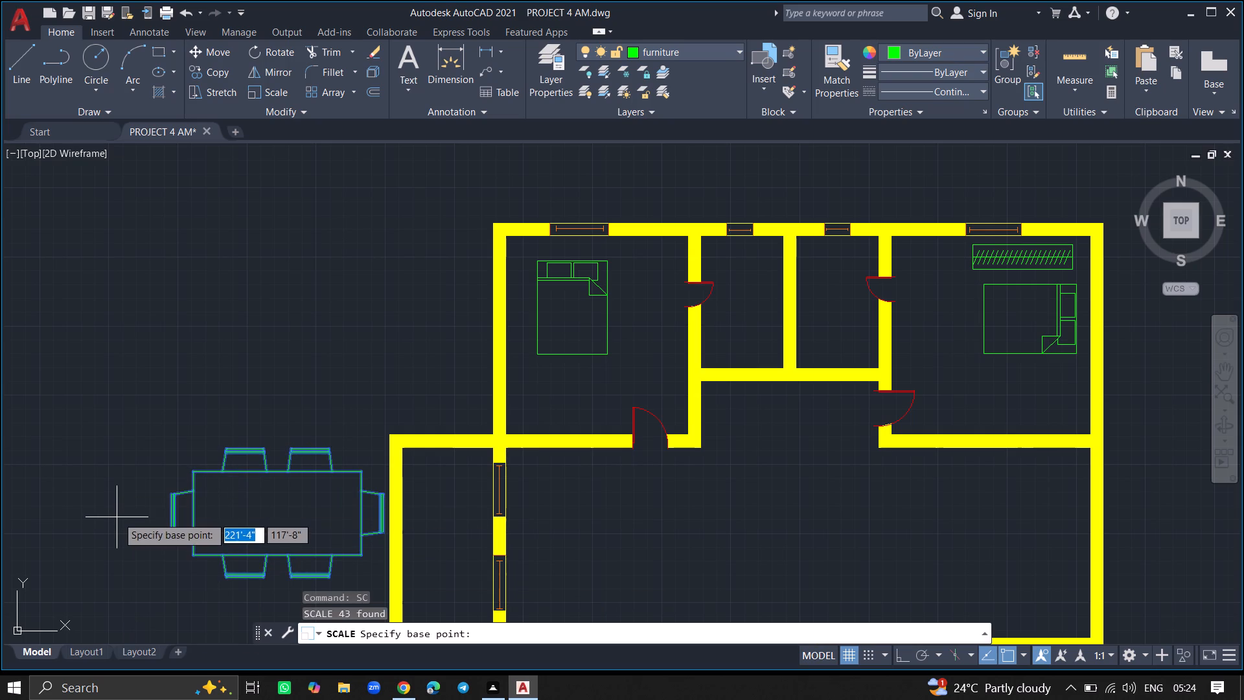
pyautogui.click(293, 508)
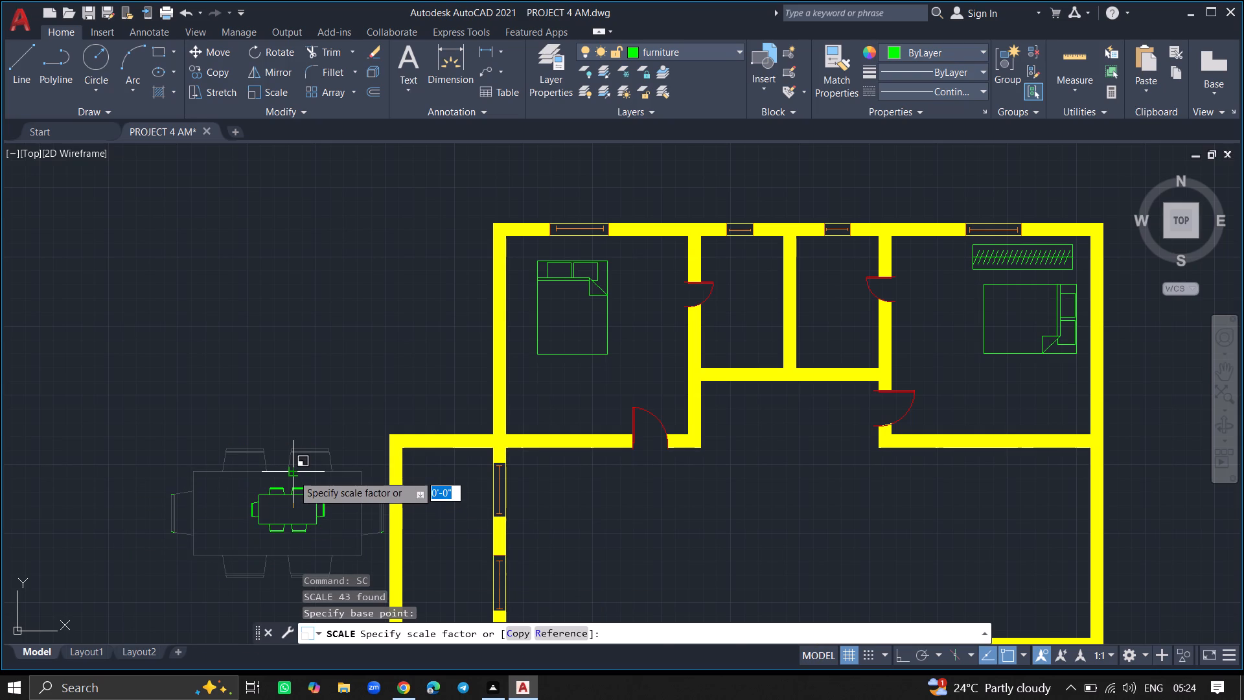
pyautogui.click(293, 474)
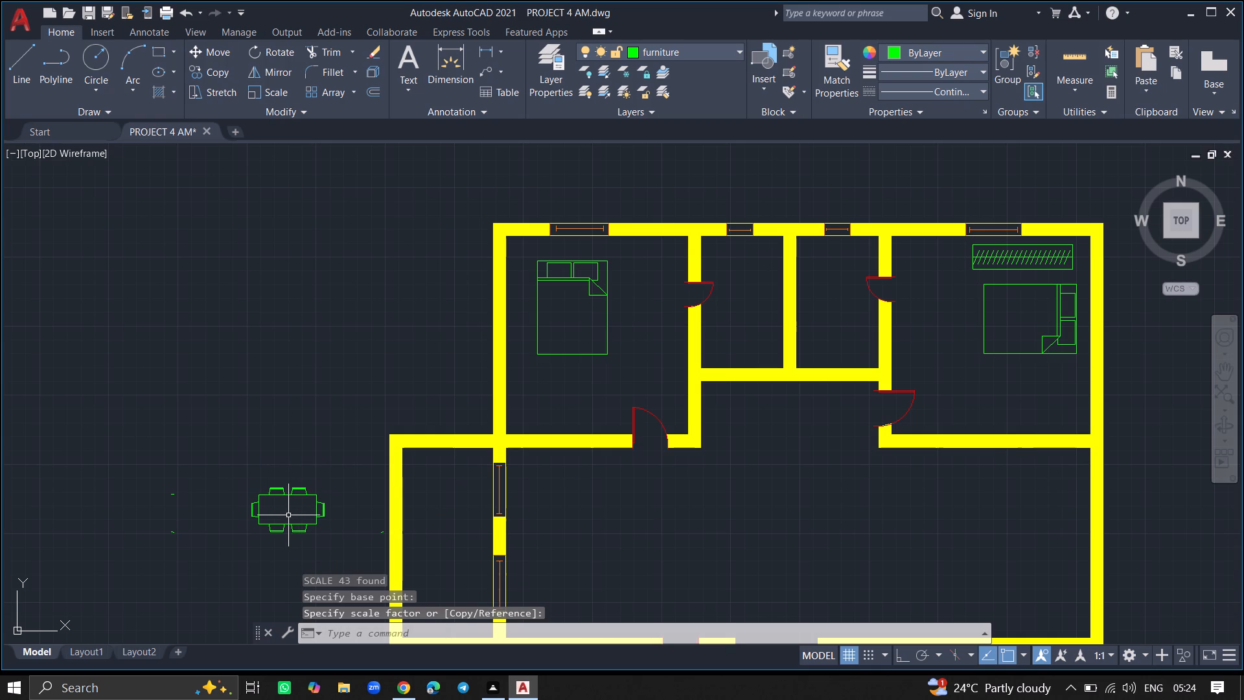
pyautogui.keyDown('ctrl'); pyautogui.scroll(5, 278, 544); pyautogui.keyUp('ctrl')
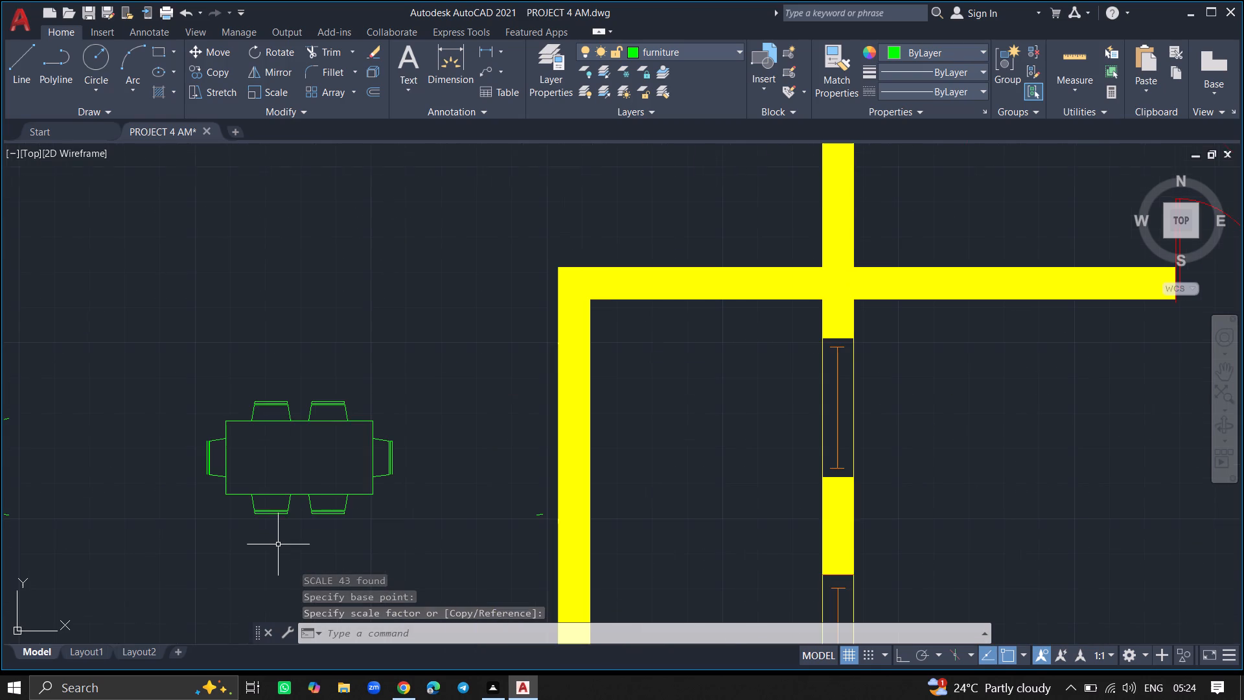
# Check the scaled dining set beside the plan, then undo its last scaling.
pyautogui.keyDown('ctrl'); pyautogui.scroll(4, 266, 491); pyautogui.keyUp('ctrl')
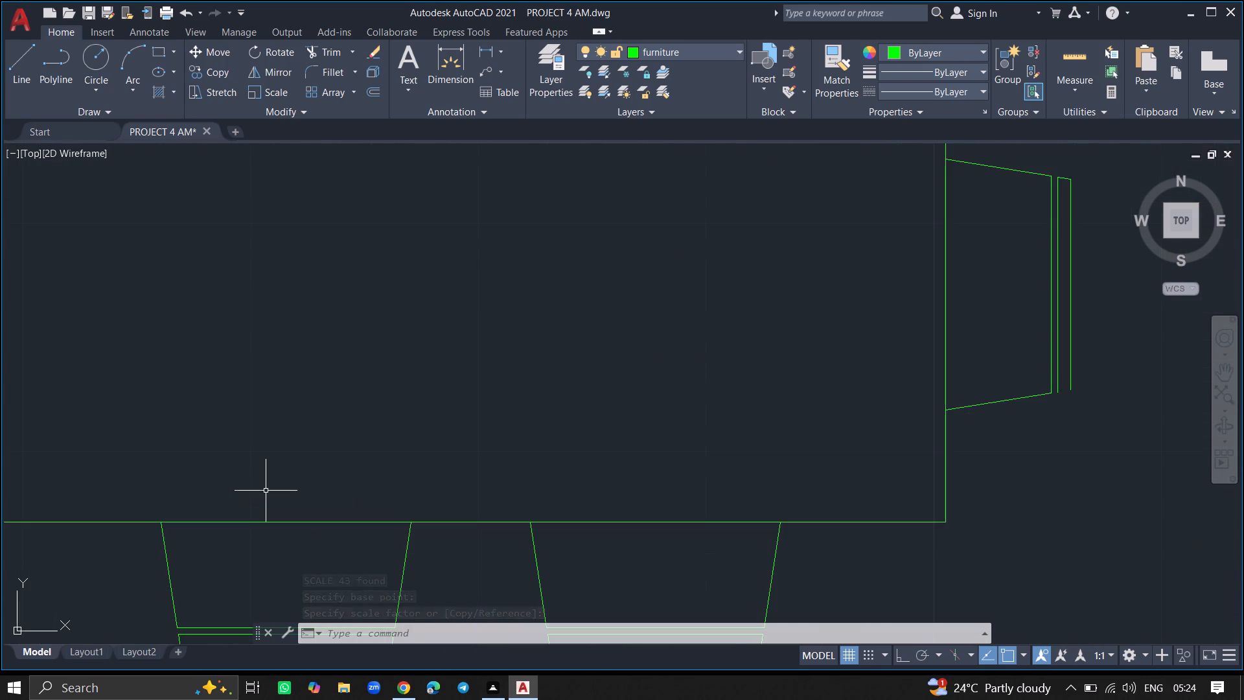
pyautogui.keyDown('ctrl'); pyautogui.scroll(-5, 266, 491); pyautogui.keyUp('ctrl')
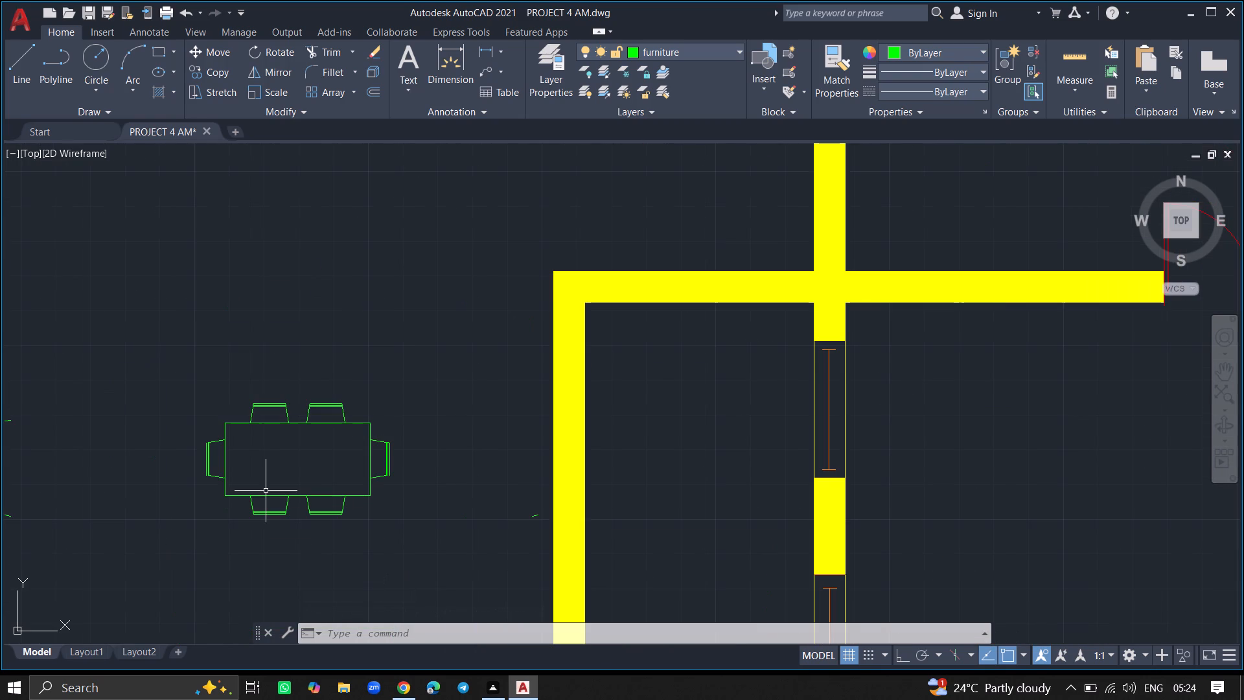
pyautogui.press('Escape')
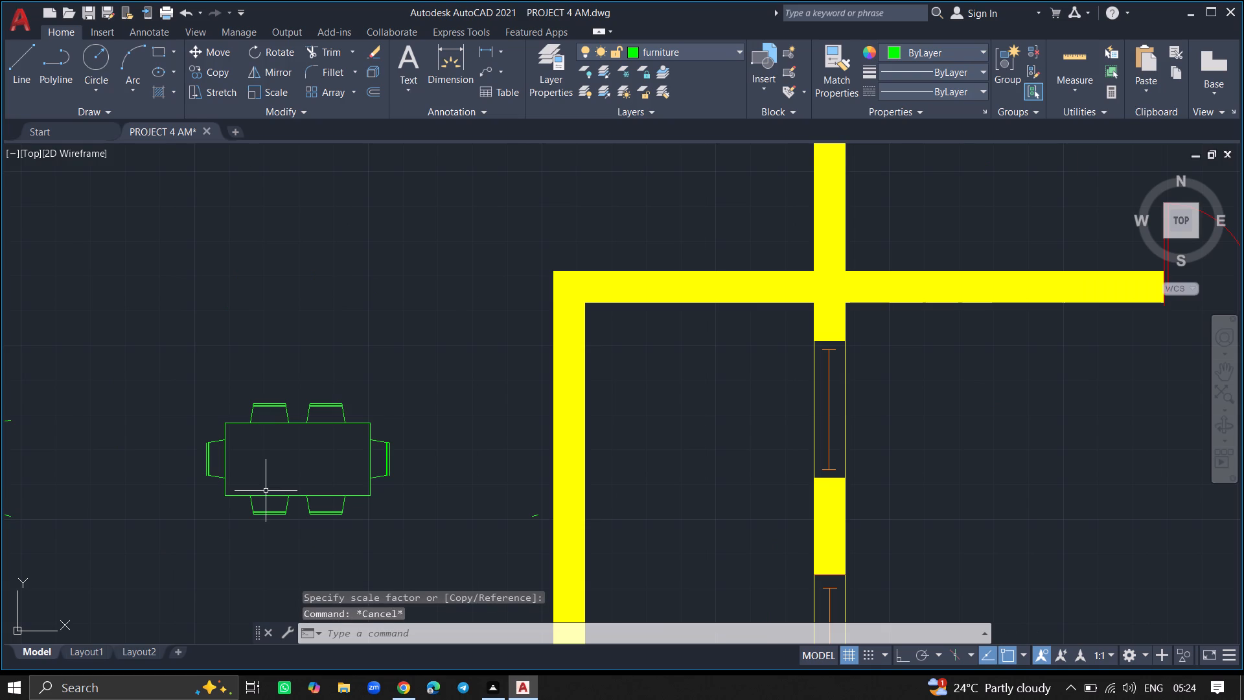
pyautogui.hotkey('ctrl', 'z')
pyautogui.hotkey('ctrl', 'z')
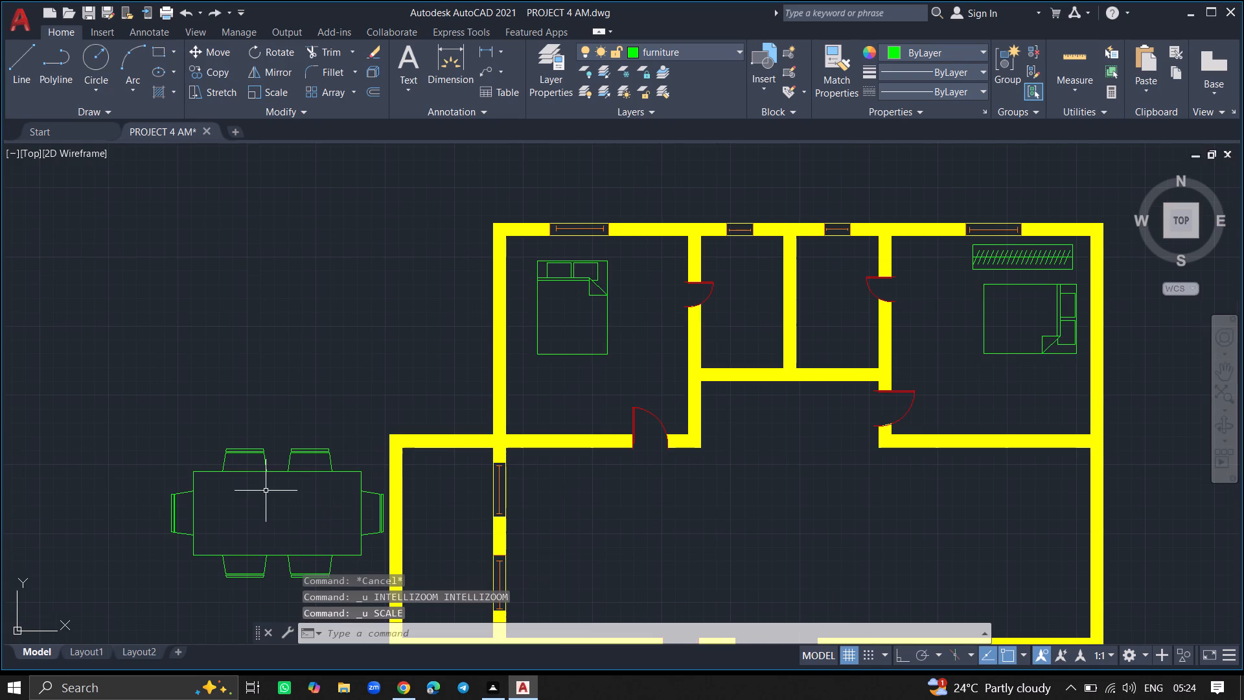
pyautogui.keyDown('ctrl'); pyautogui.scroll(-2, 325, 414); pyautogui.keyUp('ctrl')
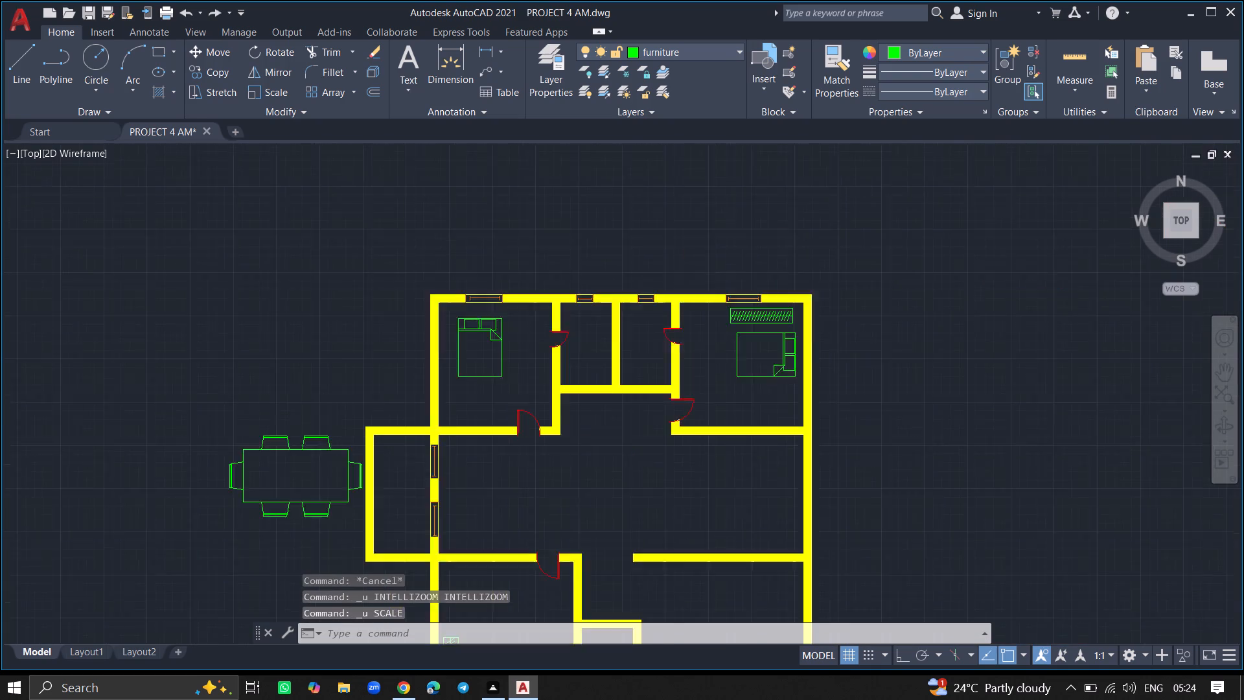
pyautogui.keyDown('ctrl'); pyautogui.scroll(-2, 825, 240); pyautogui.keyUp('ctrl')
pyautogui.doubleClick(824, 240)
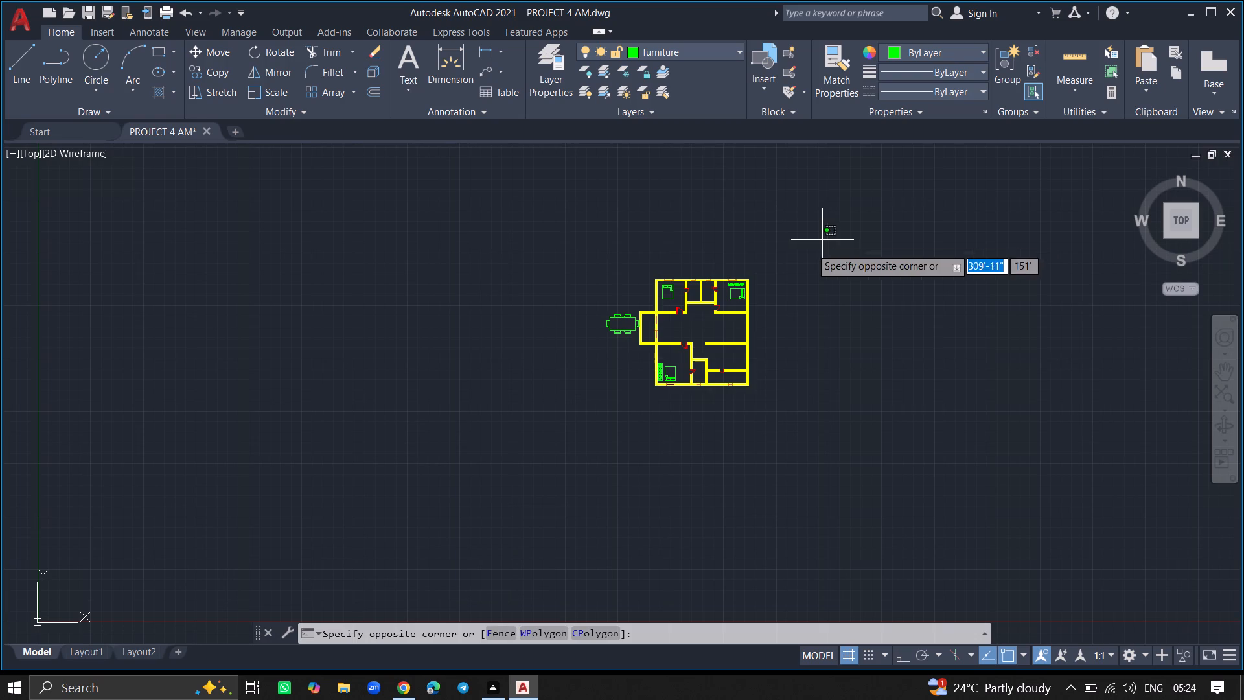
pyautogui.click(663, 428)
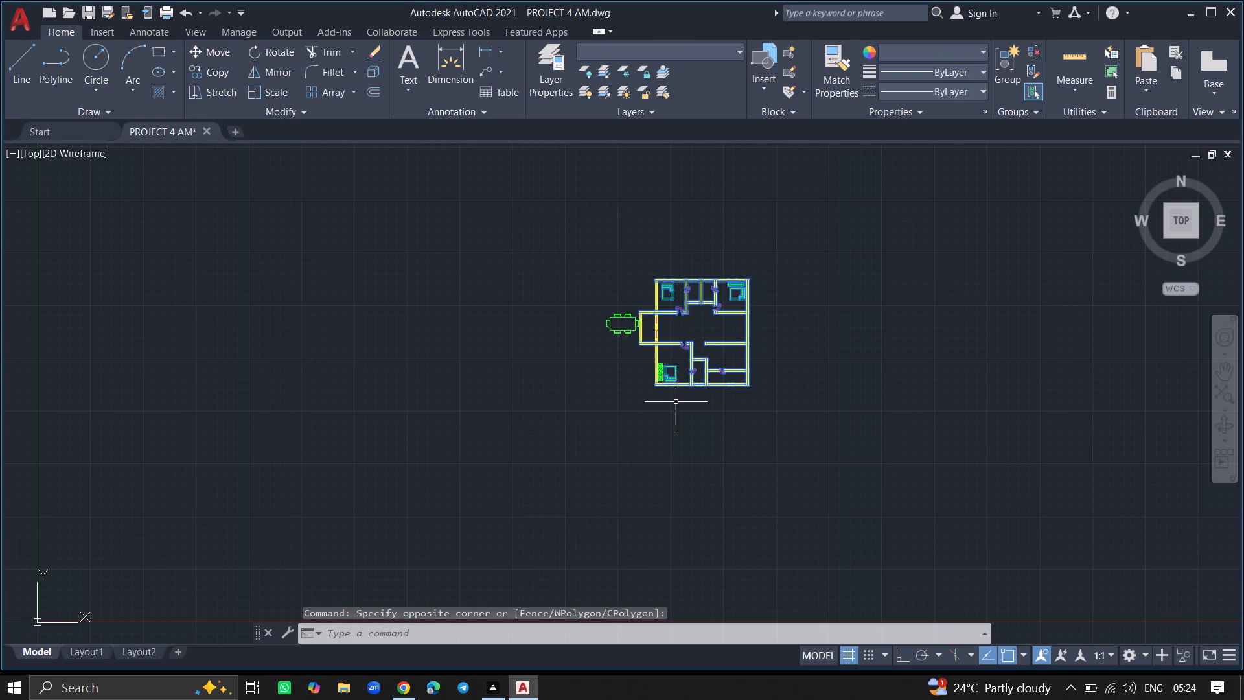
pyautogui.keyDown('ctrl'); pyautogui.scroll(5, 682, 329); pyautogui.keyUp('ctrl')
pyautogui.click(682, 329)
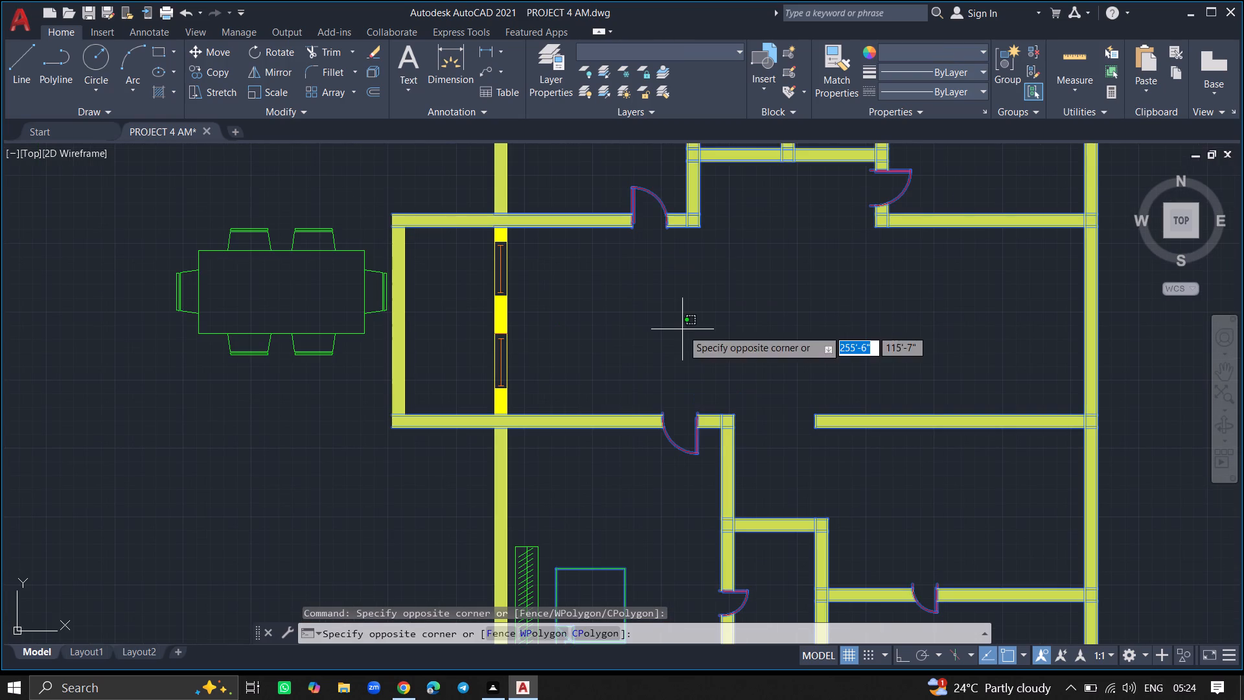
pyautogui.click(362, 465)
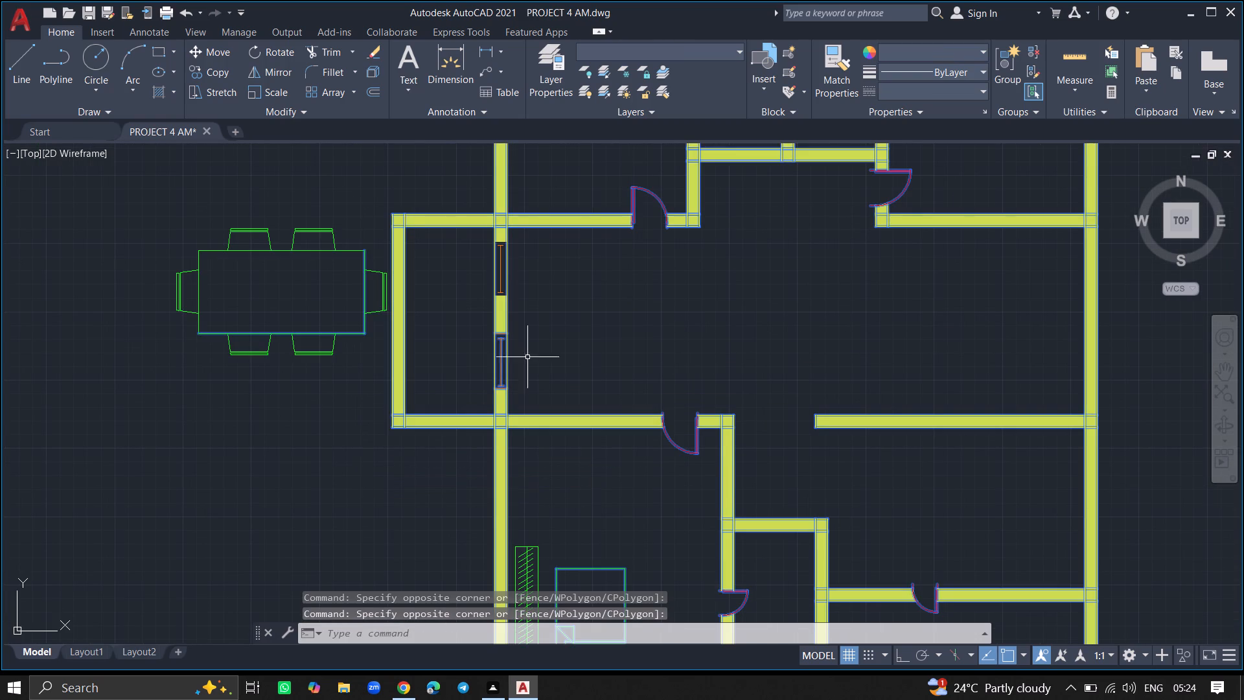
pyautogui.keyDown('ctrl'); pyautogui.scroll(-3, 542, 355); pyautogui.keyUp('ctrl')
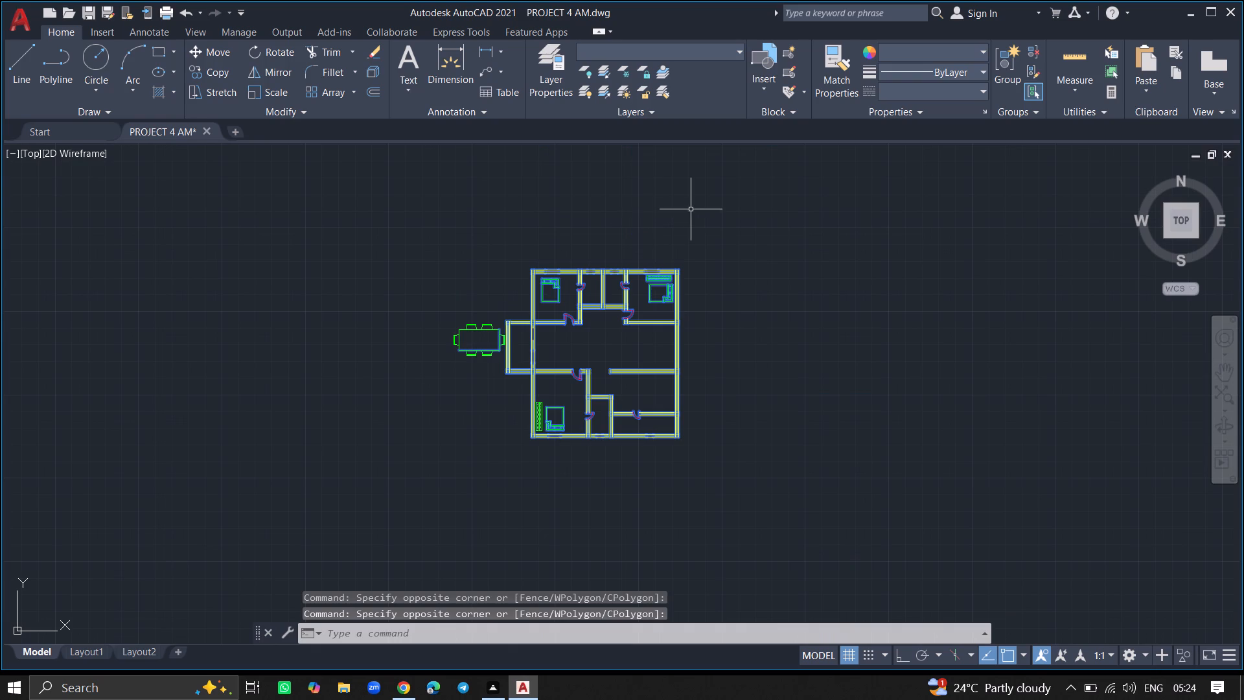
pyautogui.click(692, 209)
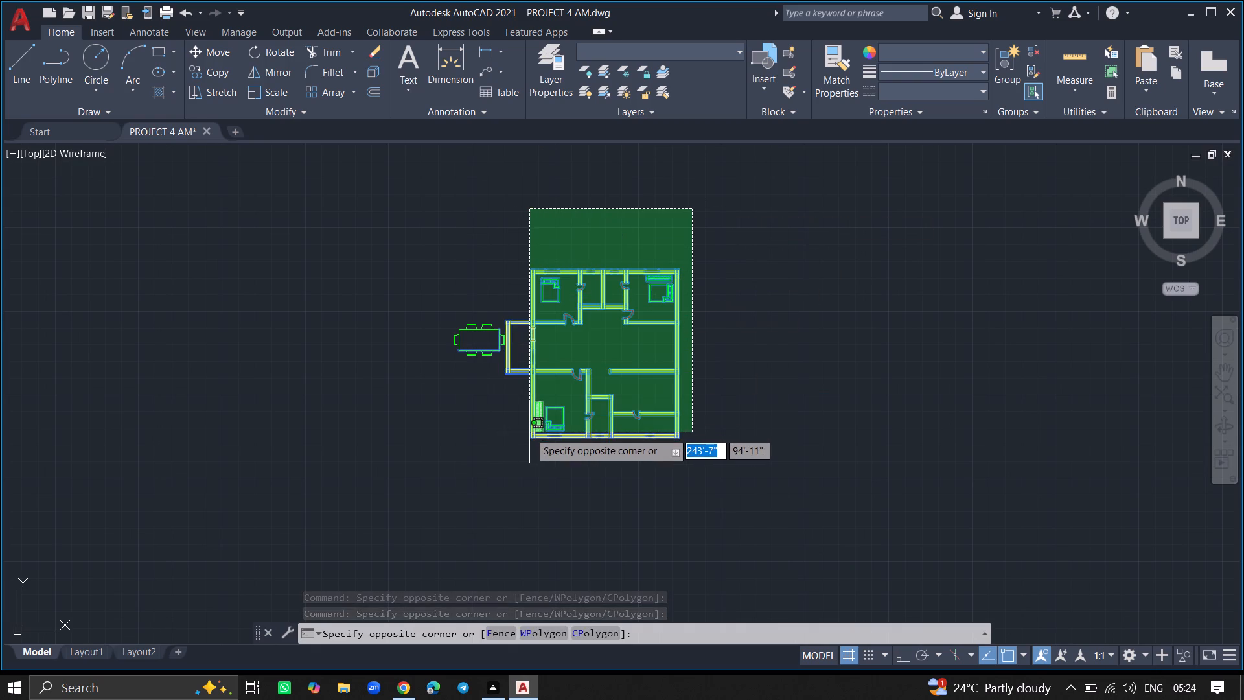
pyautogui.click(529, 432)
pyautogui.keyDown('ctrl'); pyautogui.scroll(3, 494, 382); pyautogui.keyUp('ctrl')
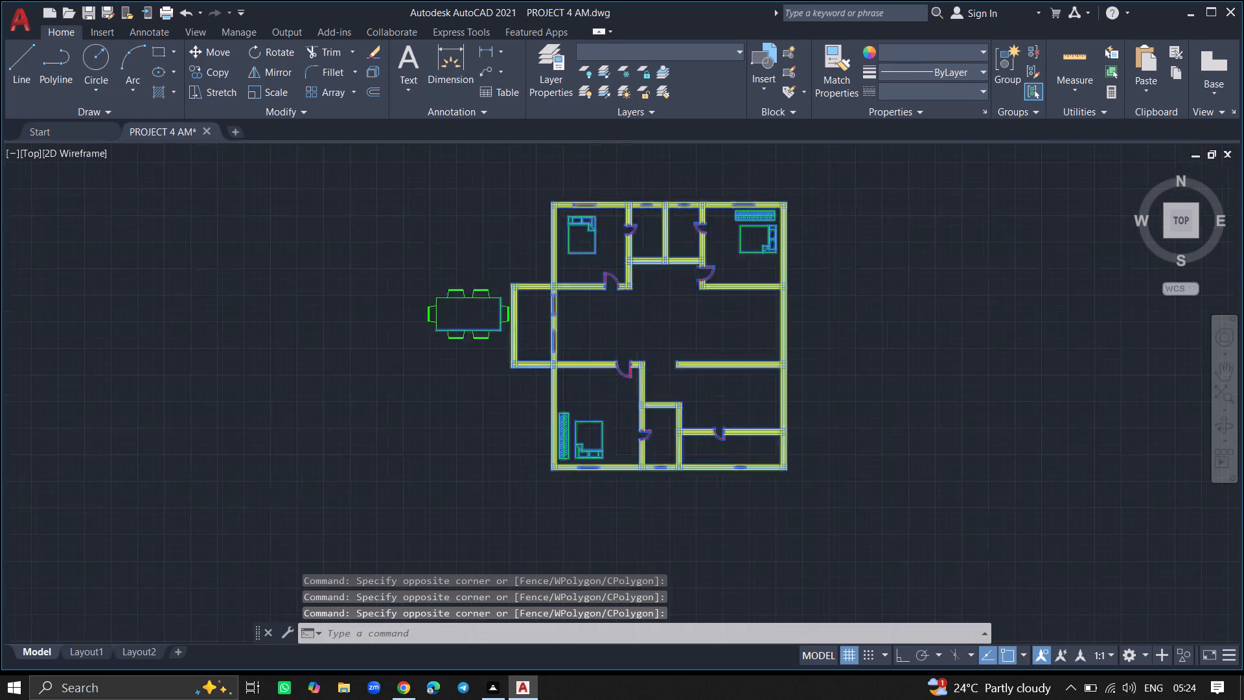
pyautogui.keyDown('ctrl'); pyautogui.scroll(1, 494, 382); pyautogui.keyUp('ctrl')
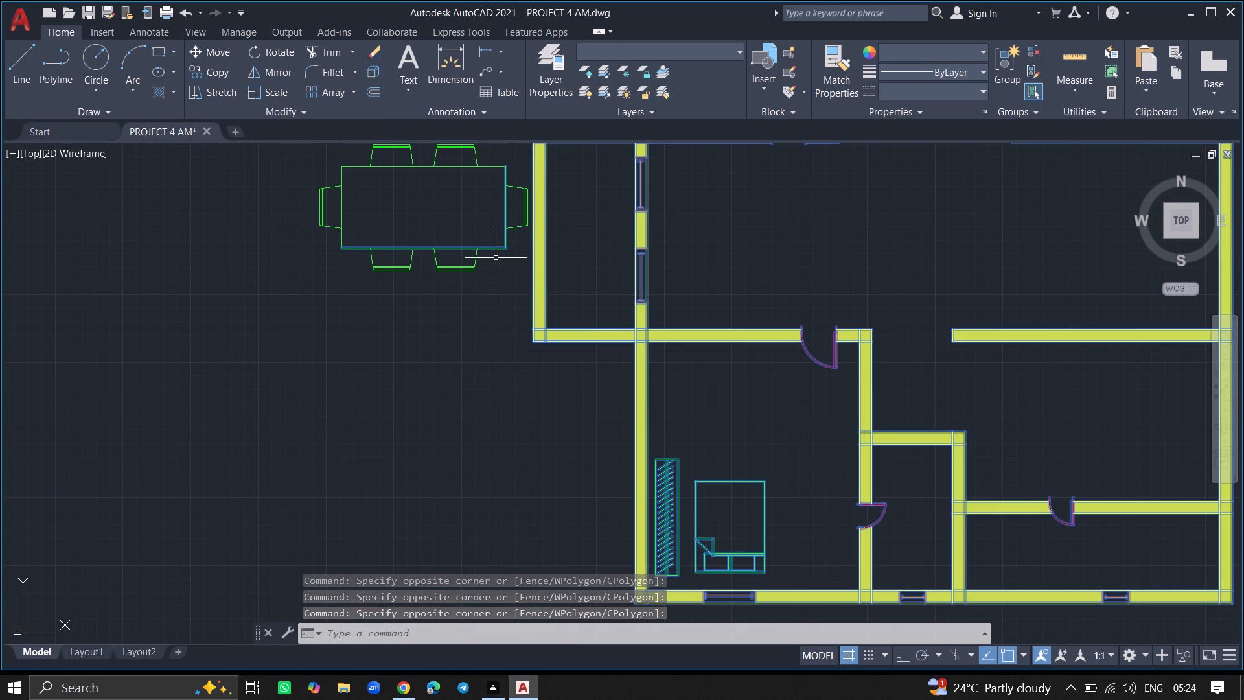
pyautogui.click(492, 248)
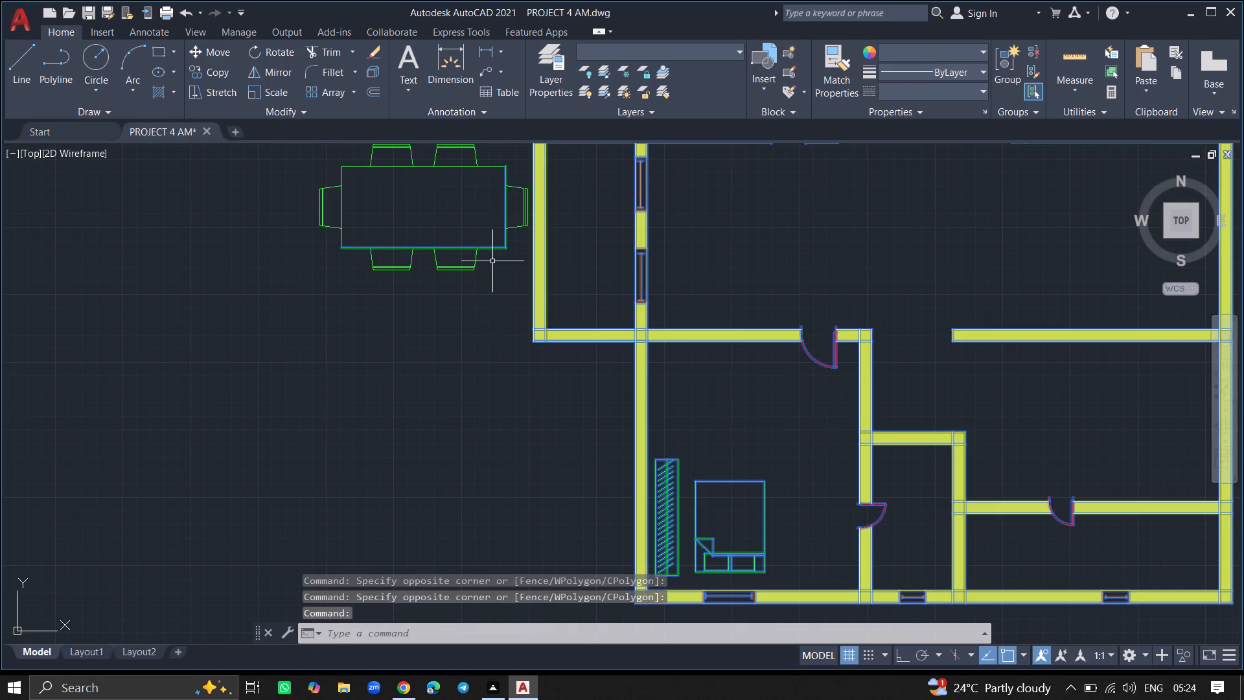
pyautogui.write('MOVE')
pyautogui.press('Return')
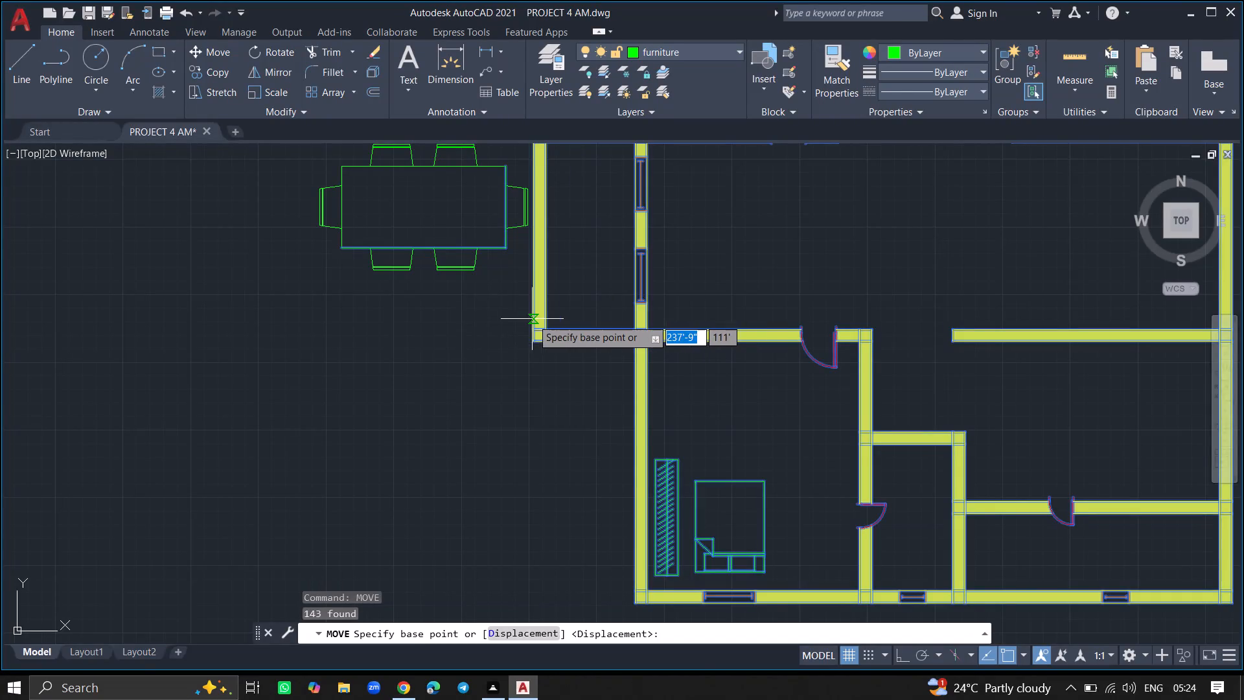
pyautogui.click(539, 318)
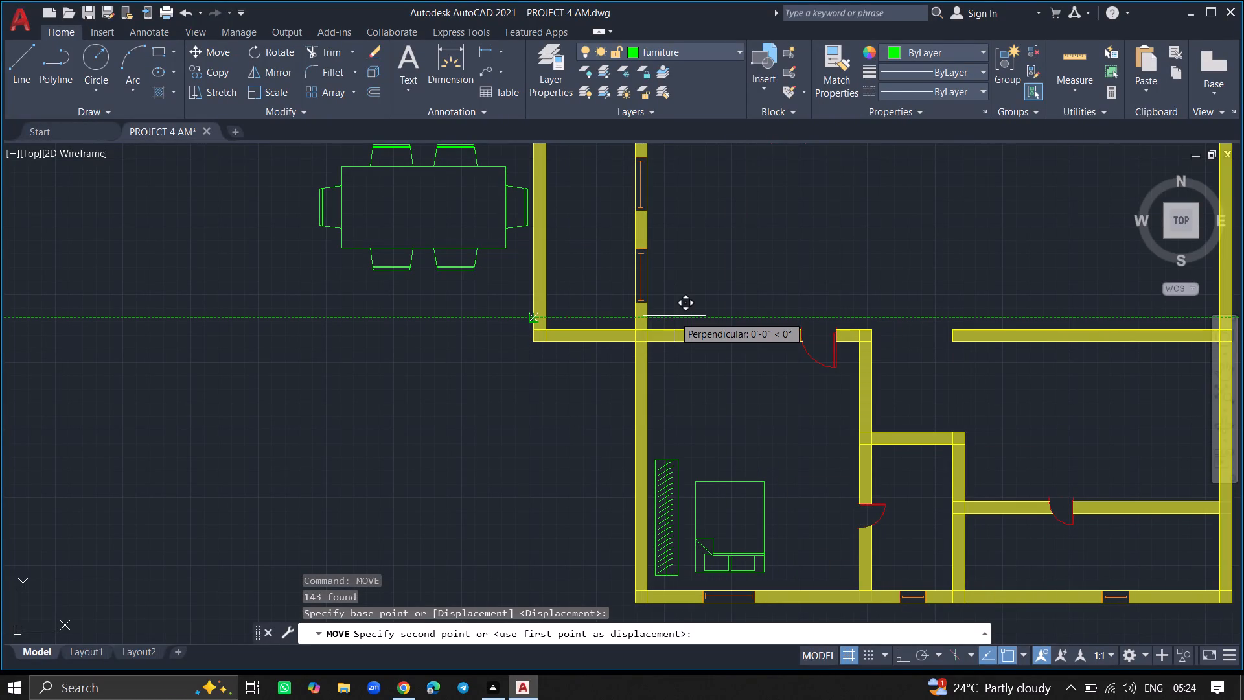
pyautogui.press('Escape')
# Move the dining table with all six chairs, including the right-end chair's backrest lines, into the middle of the plan's central hall.
pyautogui.keyDown('ctrl'); pyautogui.scroll(-5, 522, 363); pyautogui.keyUp('ctrl')
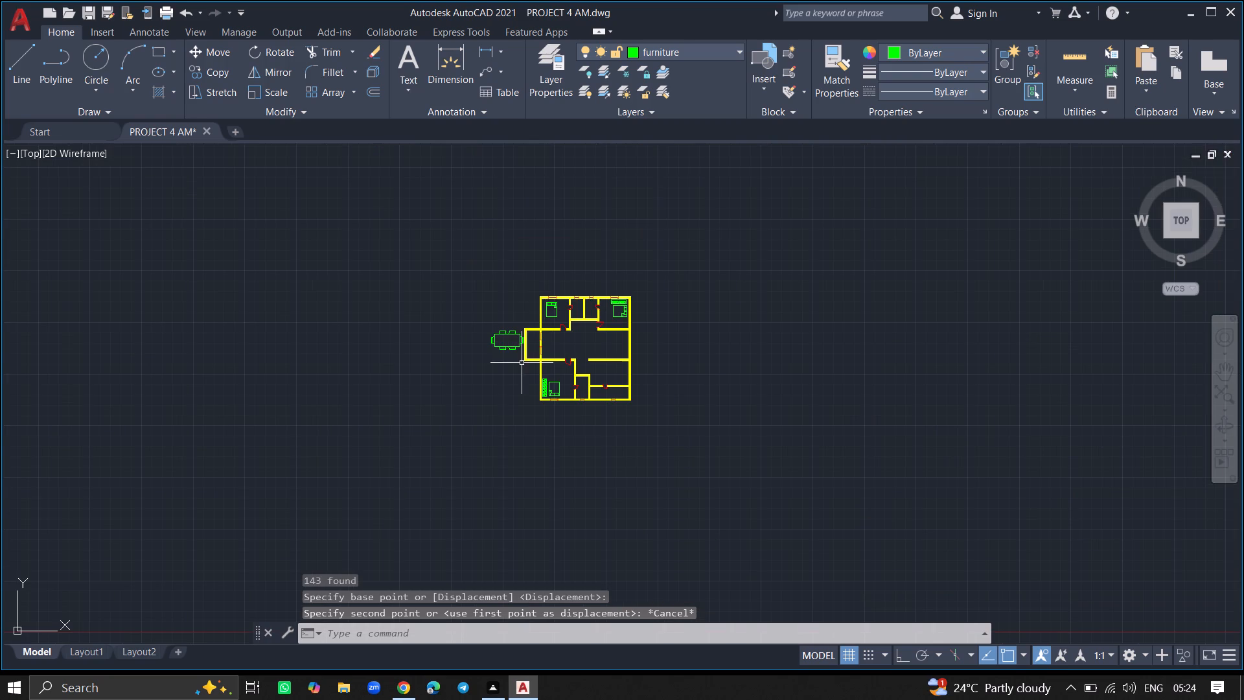
pyautogui.keyDown('ctrl'); pyautogui.scroll(5, 520, 340); pyautogui.keyUp('ctrl')
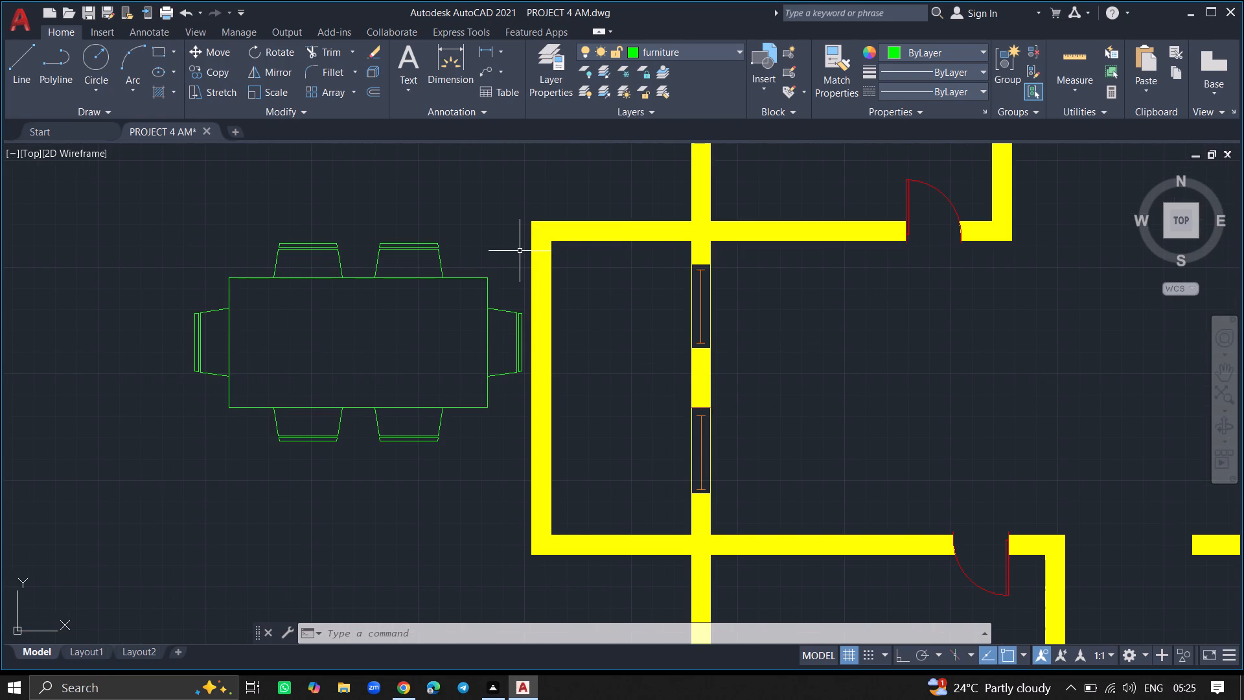
pyautogui.write('MO')
pyautogui.write('VE')
pyautogui.press('Return')
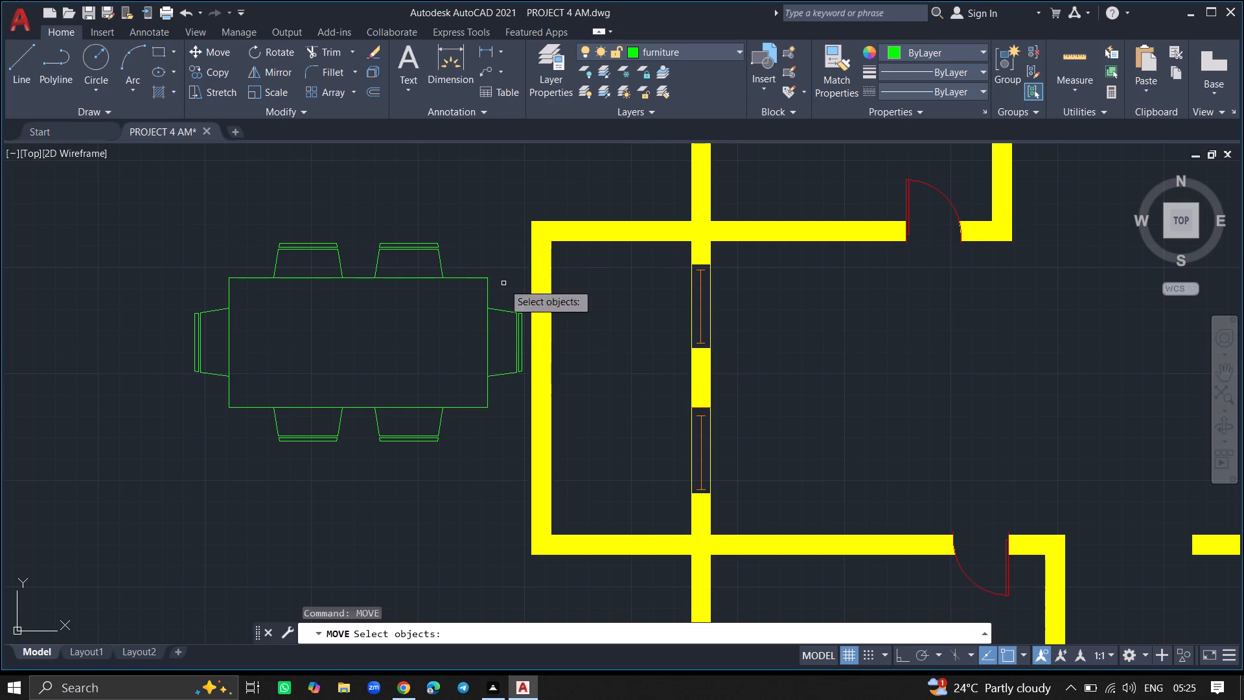
pyautogui.click(522, 329)
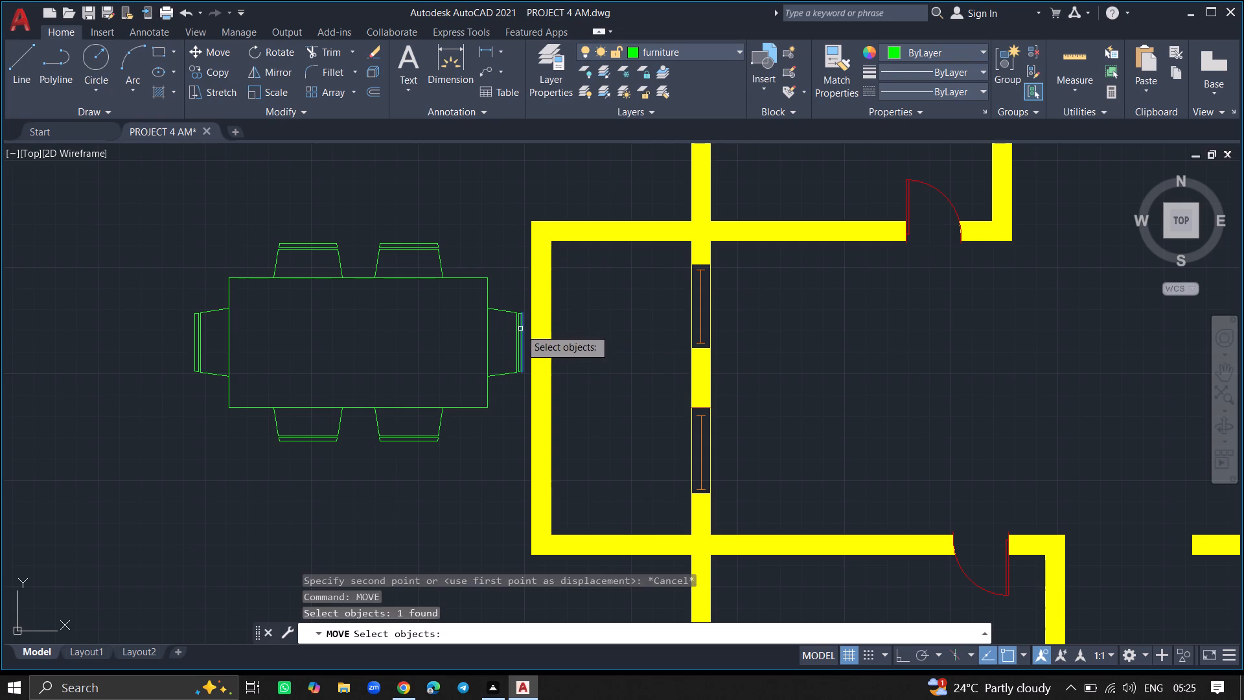
pyautogui.click(519, 329)
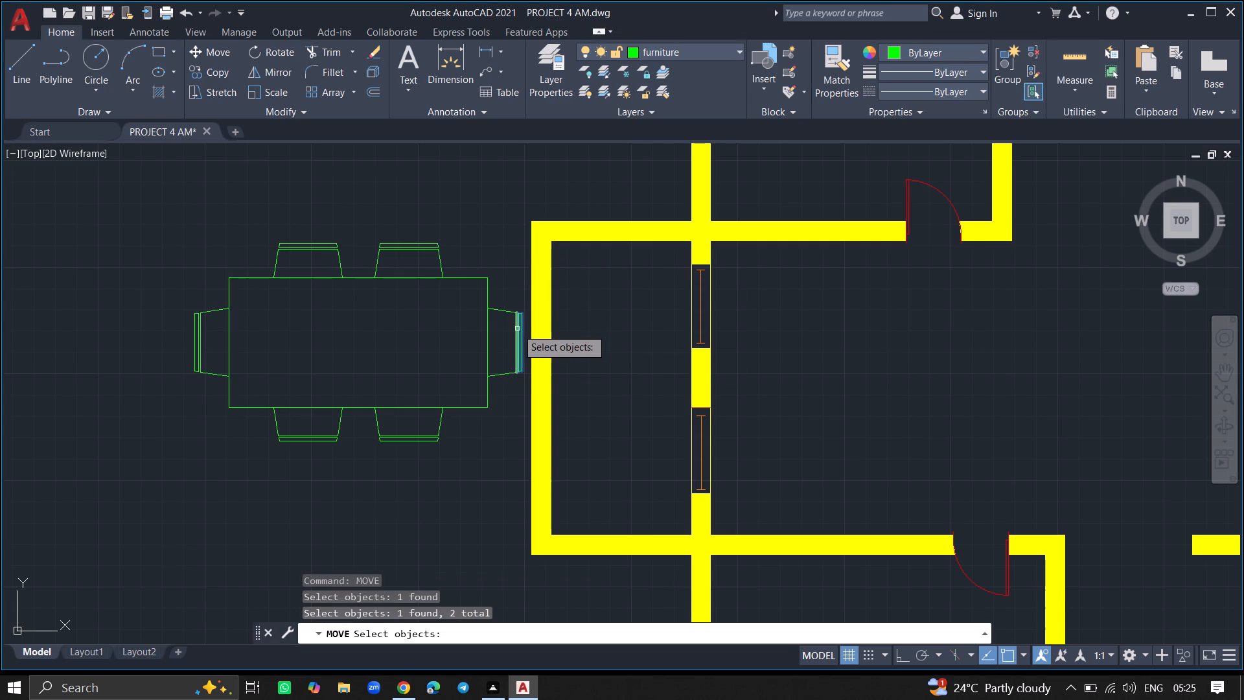
pyautogui.click(517, 329)
pyautogui.click(510, 313)
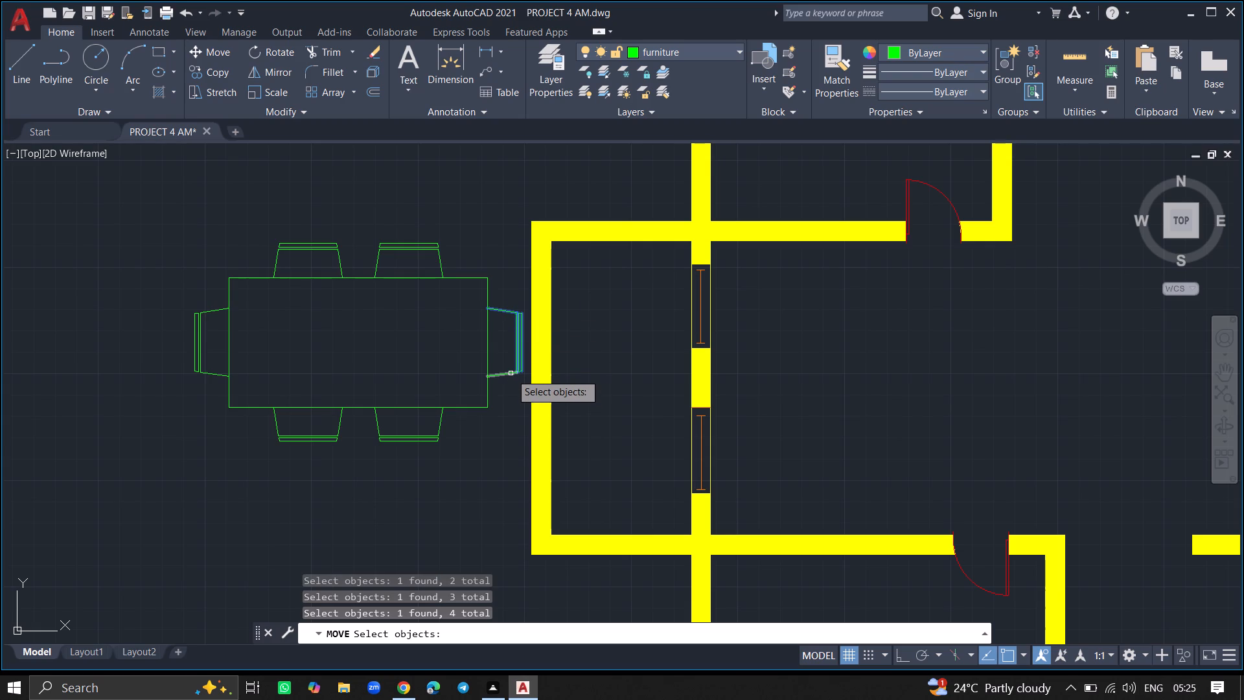
pyautogui.click(511, 373)
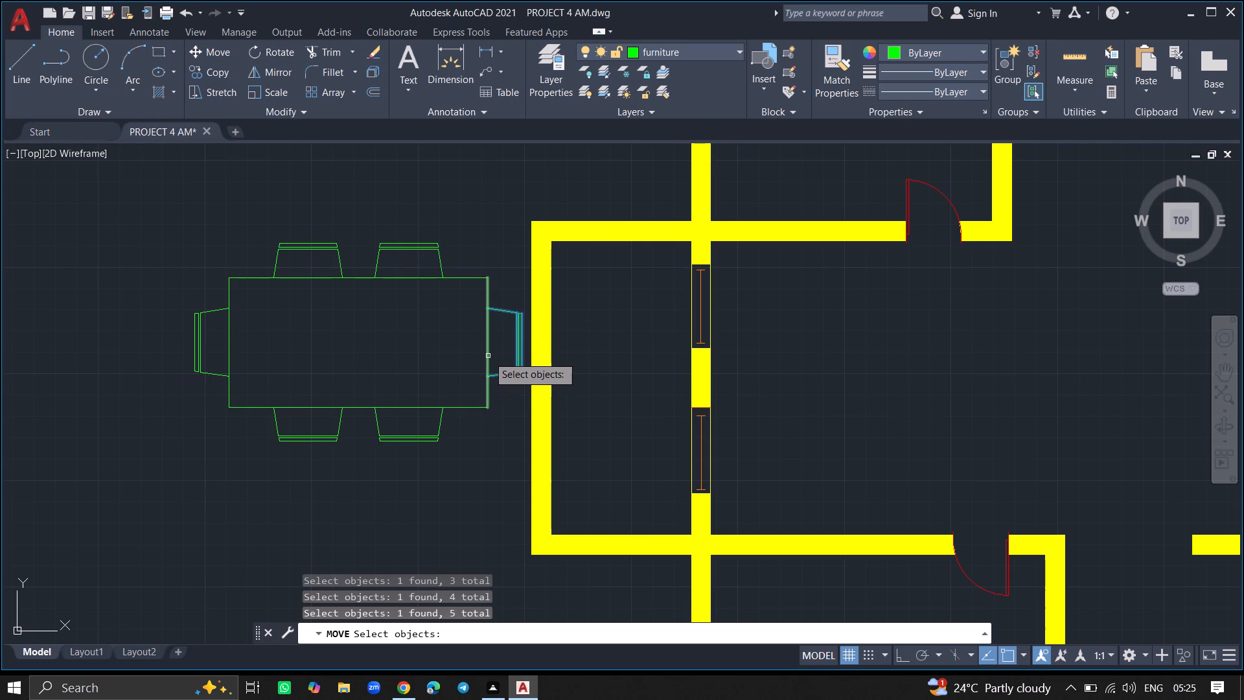
pyautogui.click(489, 356)
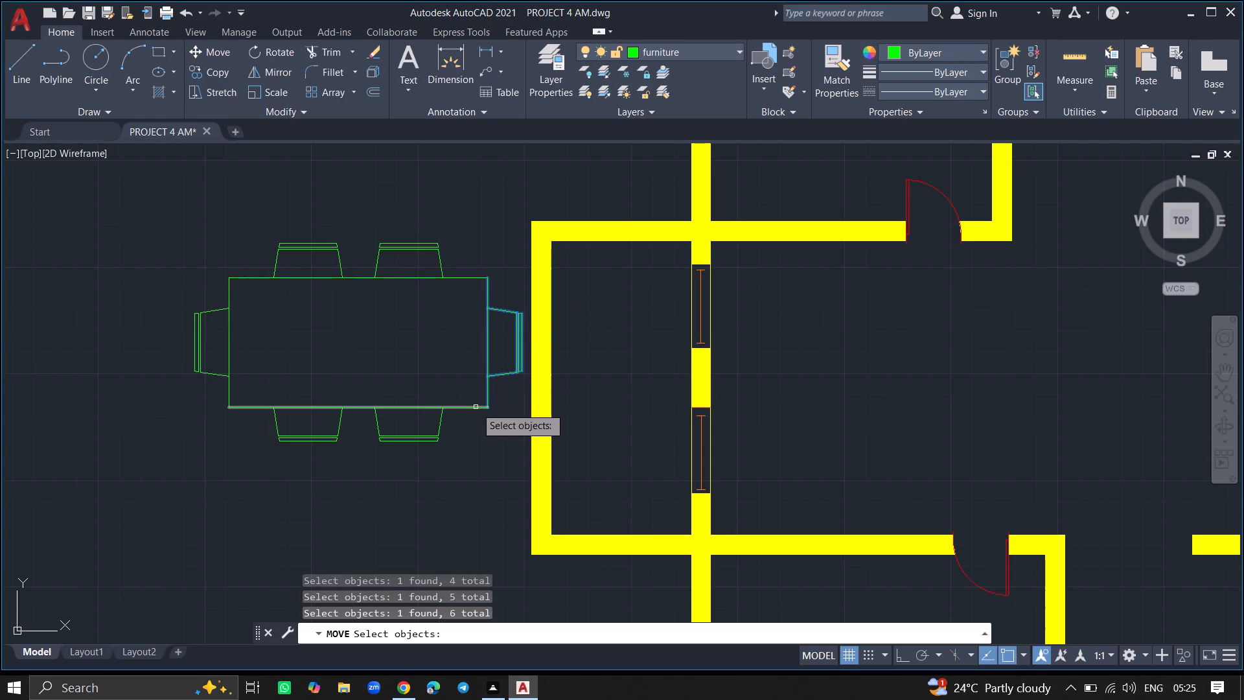
pyautogui.click(475, 408)
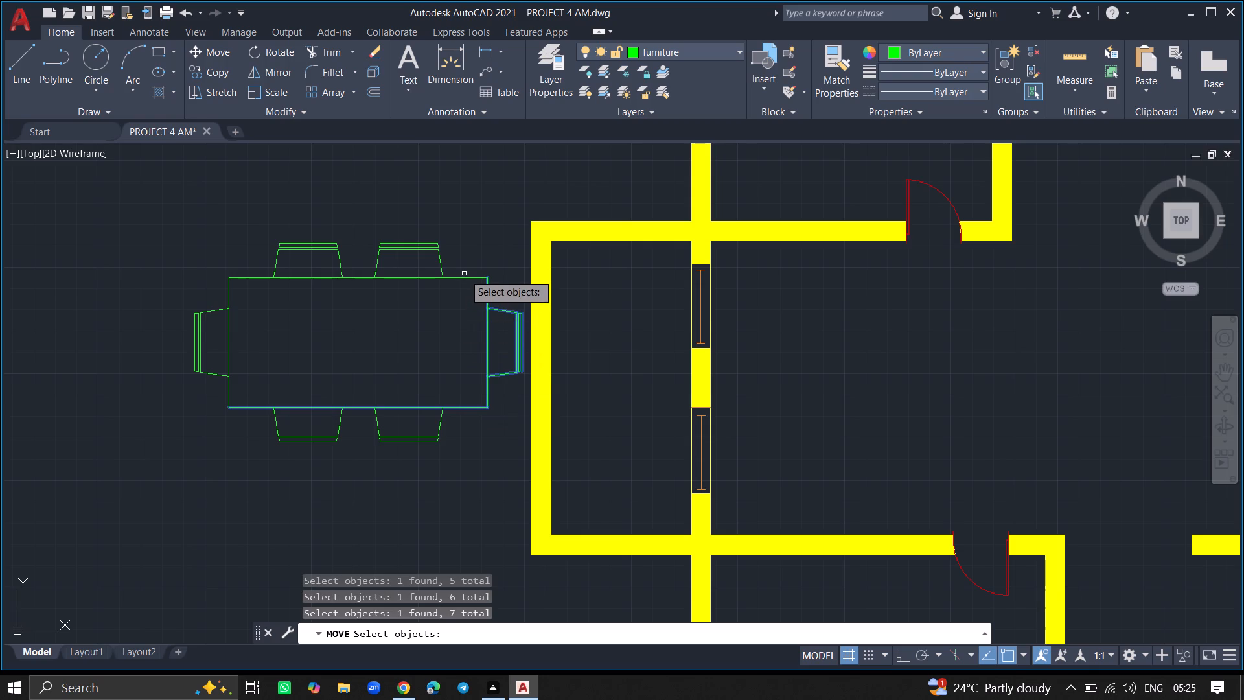
pyautogui.click(464, 278)
pyautogui.click(452, 229)
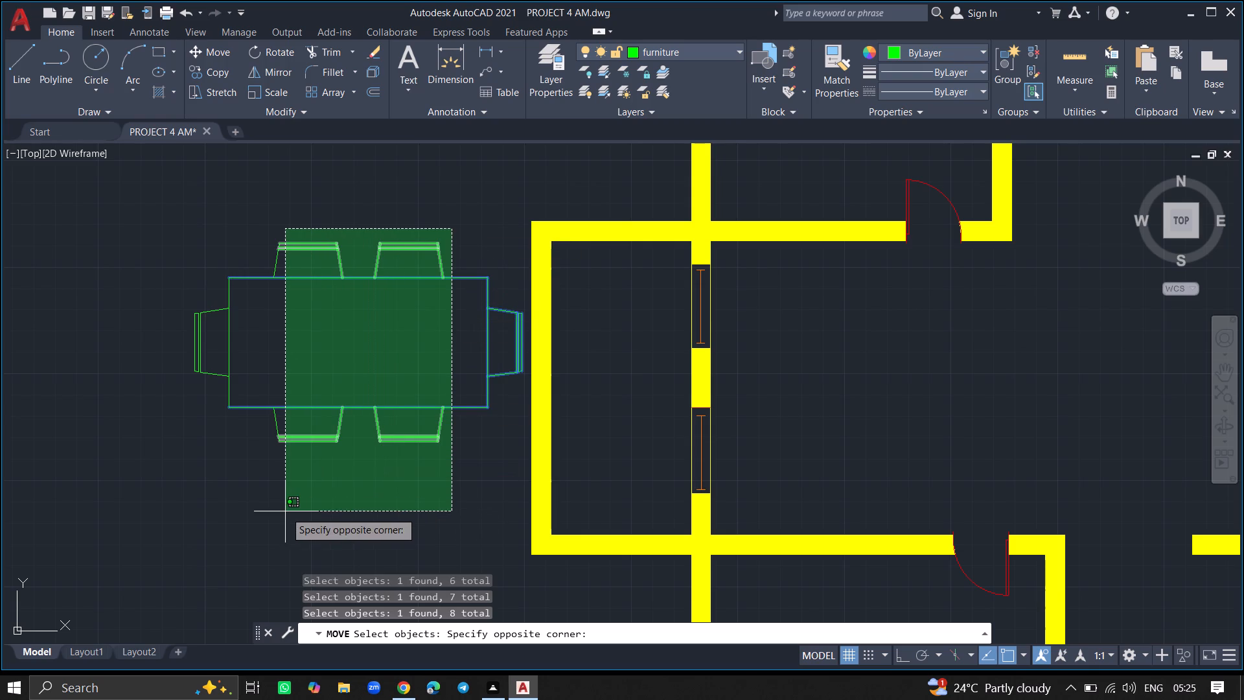
pyautogui.click(175, 513)
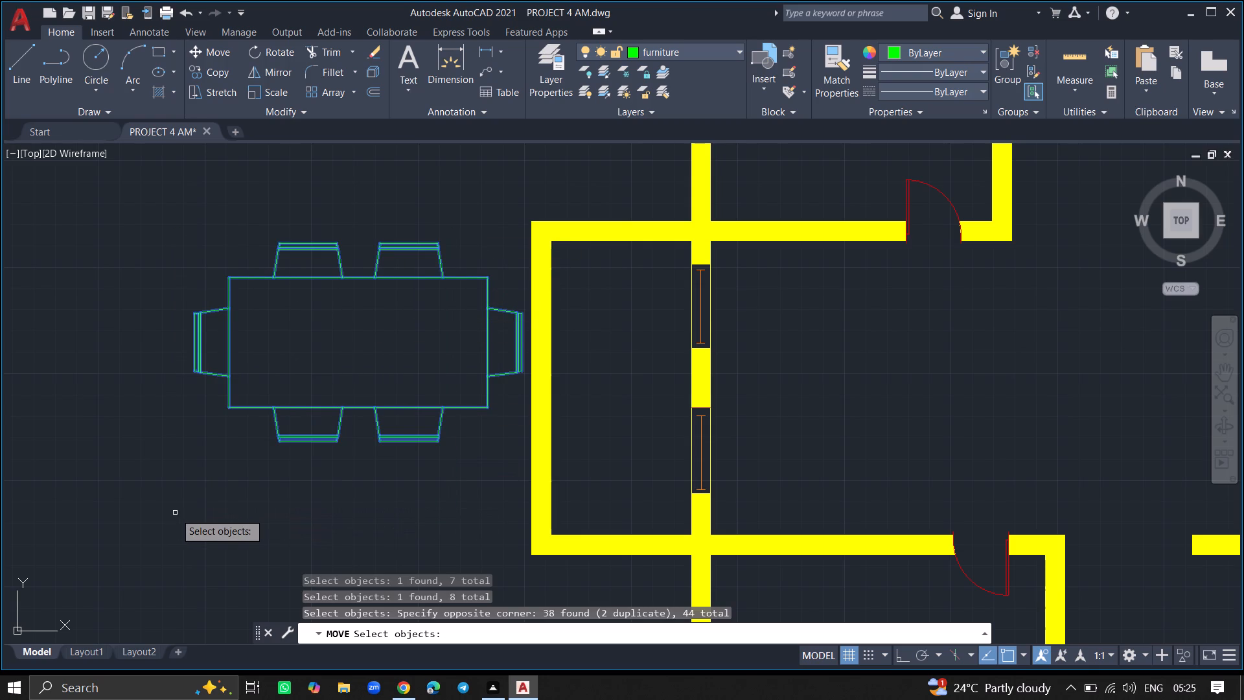
pyautogui.press('Return')
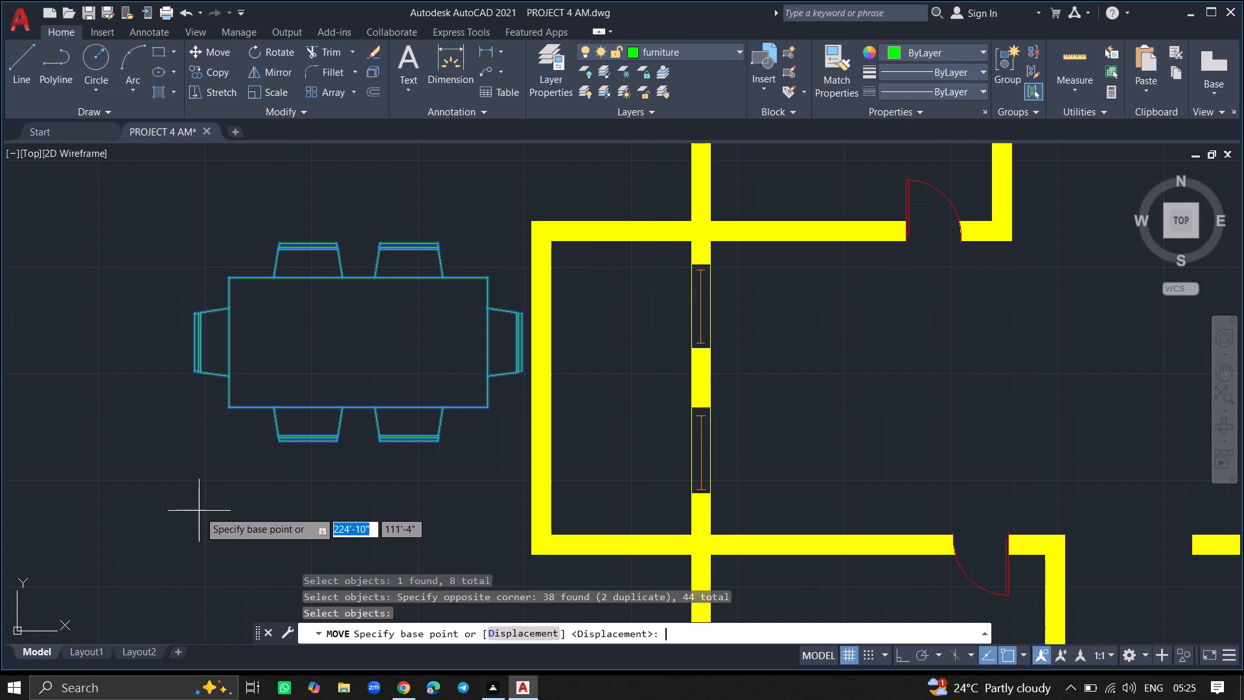
pyautogui.click(338, 386)
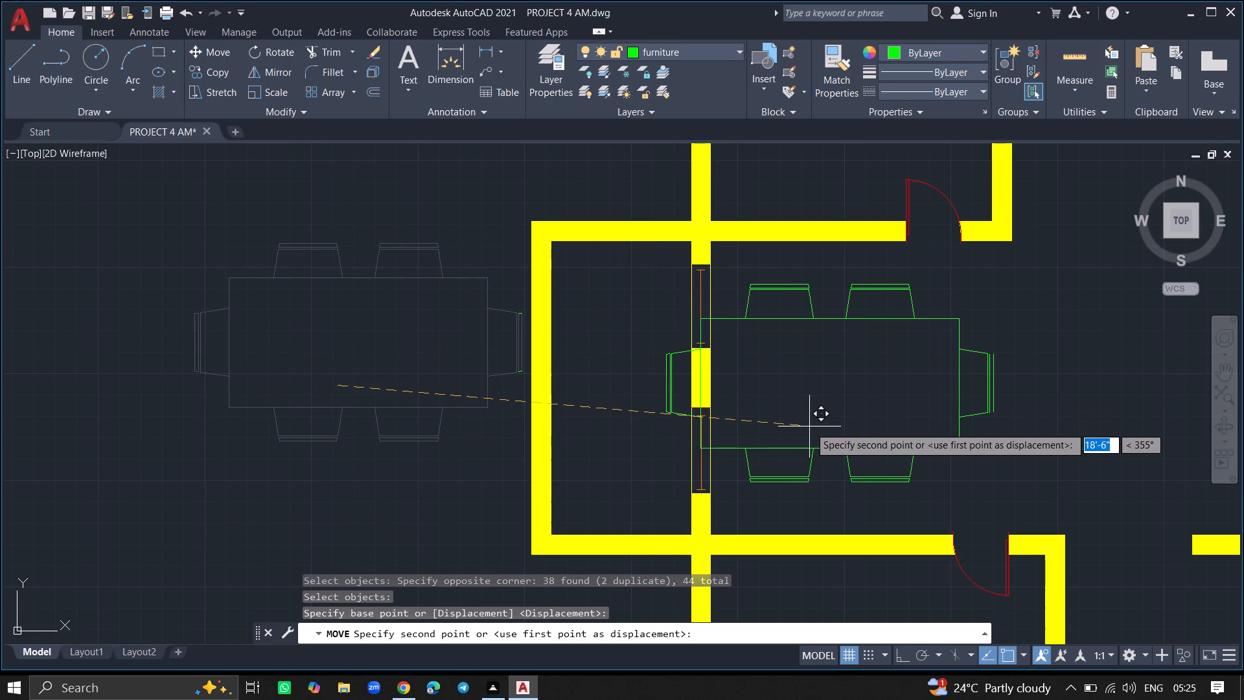
pyautogui.keyDown('ctrl'); pyautogui.scroll(-2, 809, 426); pyautogui.keyUp('ctrl')
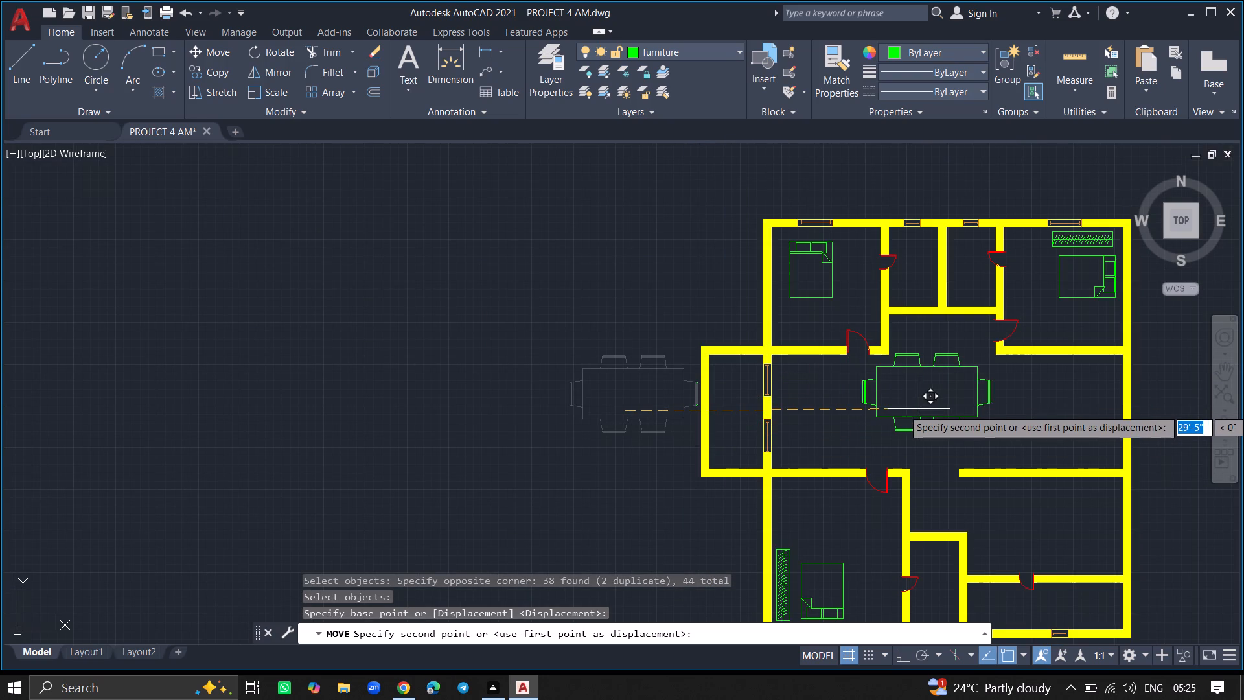
pyautogui.click(921, 415)
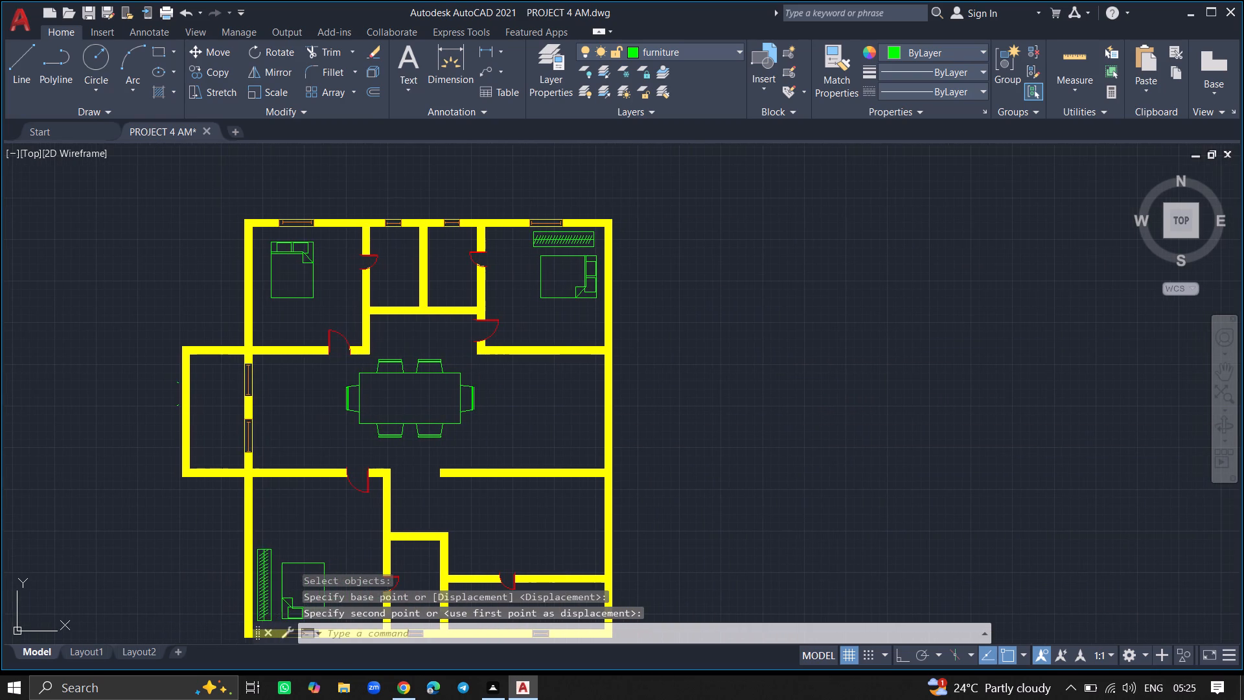
# Save the drawing.
pyautogui.hotkey('ctrl', 's')
pyautogui.hotkey('ctrl', 's')
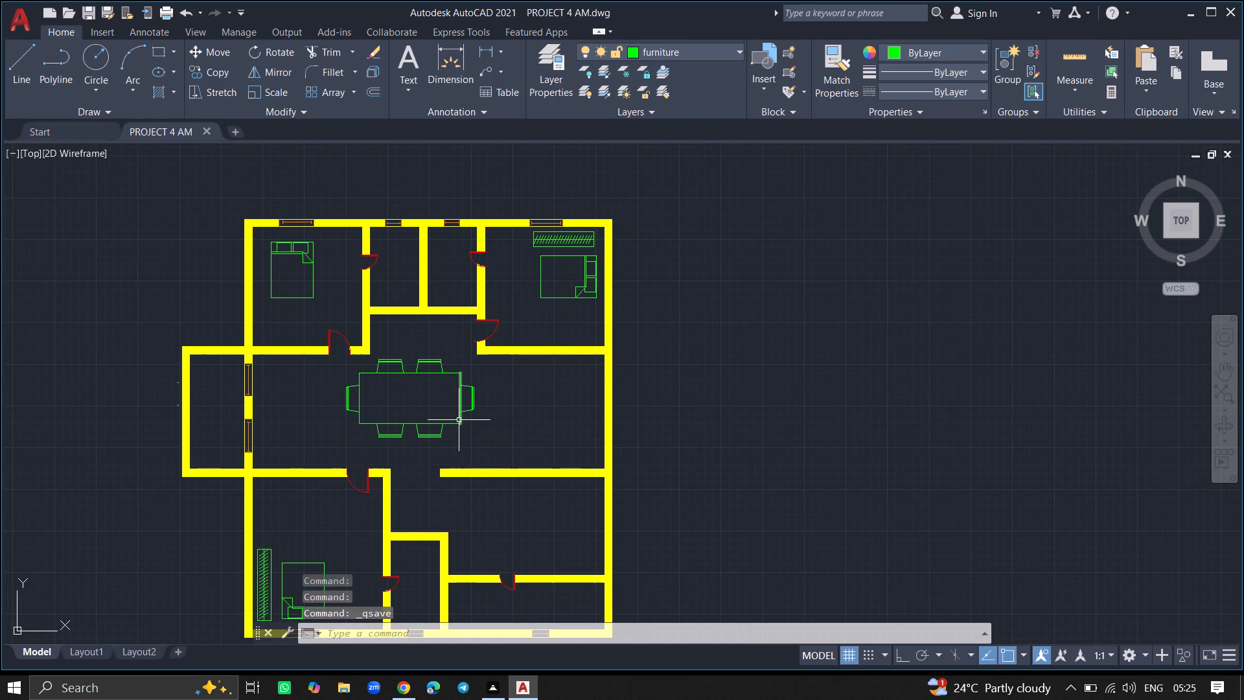
# Select the dining table with all six chairs in the central hall and scale the set to roughly a third about the table's centre.
pyautogui.click(484, 396)
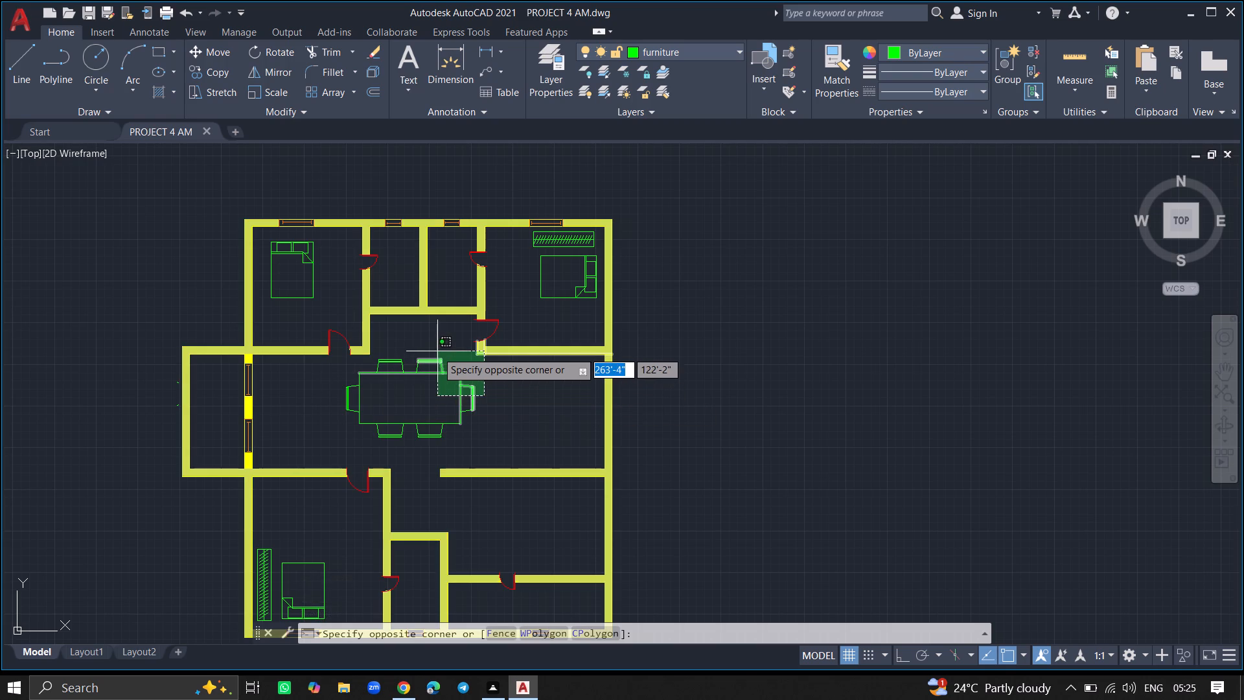
pyautogui.hotkey('ctrl', 'z')
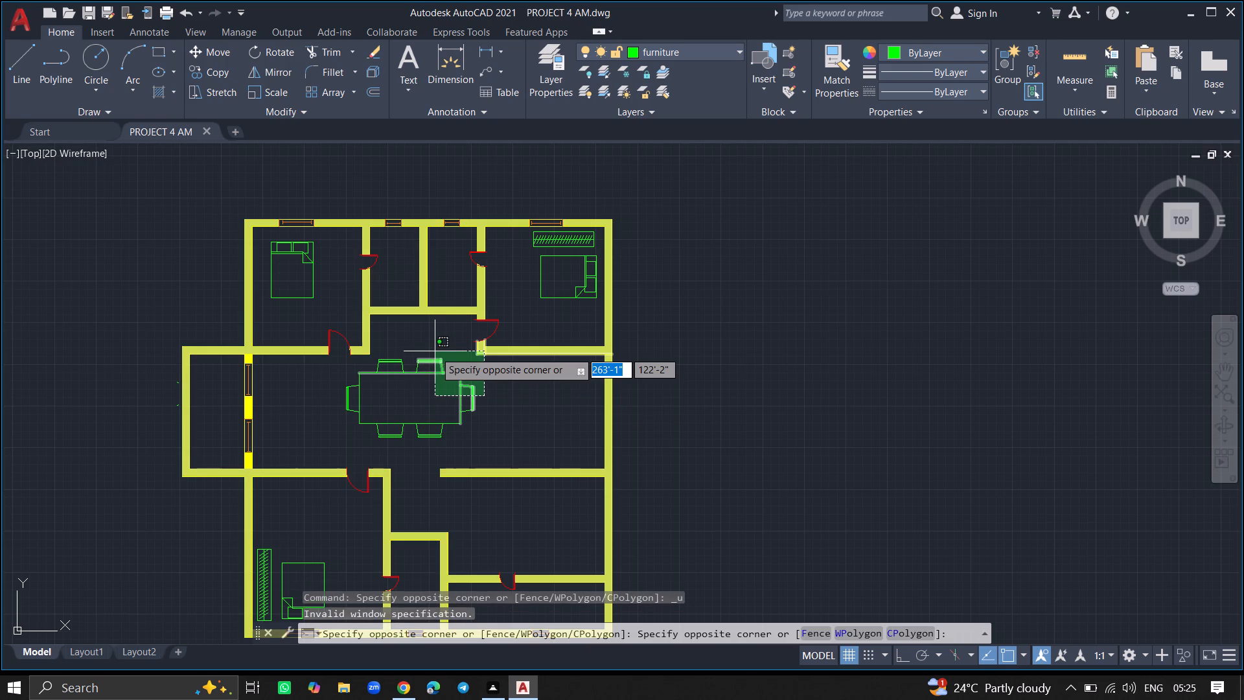
pyautogui.hotkey('ctrl', 'z')
pyautogui.hotkey('ctrl', 'z')
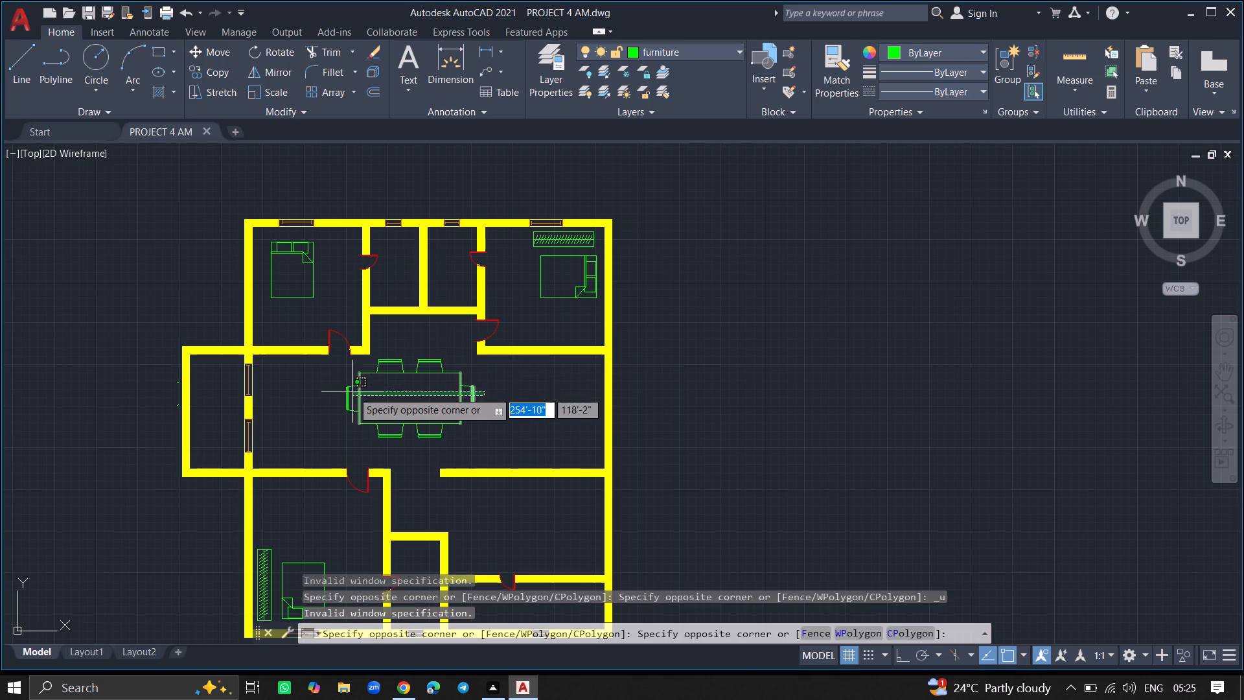
pyautogui.click(323, 399)
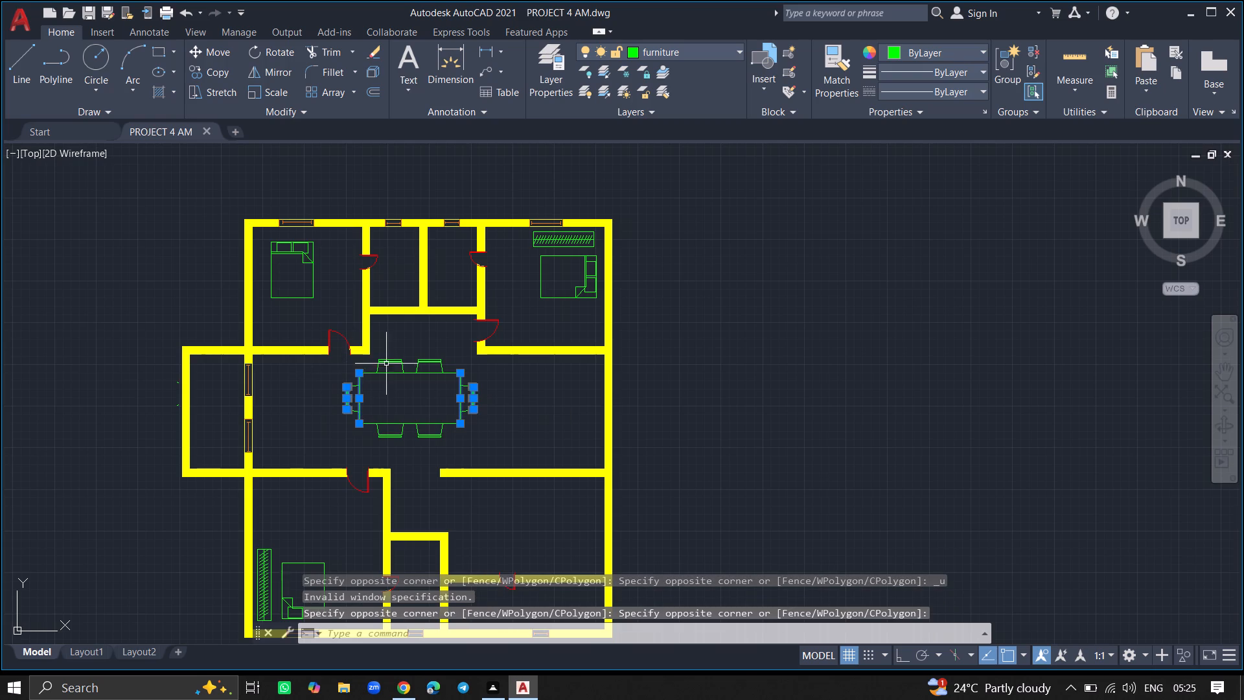
pyautogui.click(437, 351)
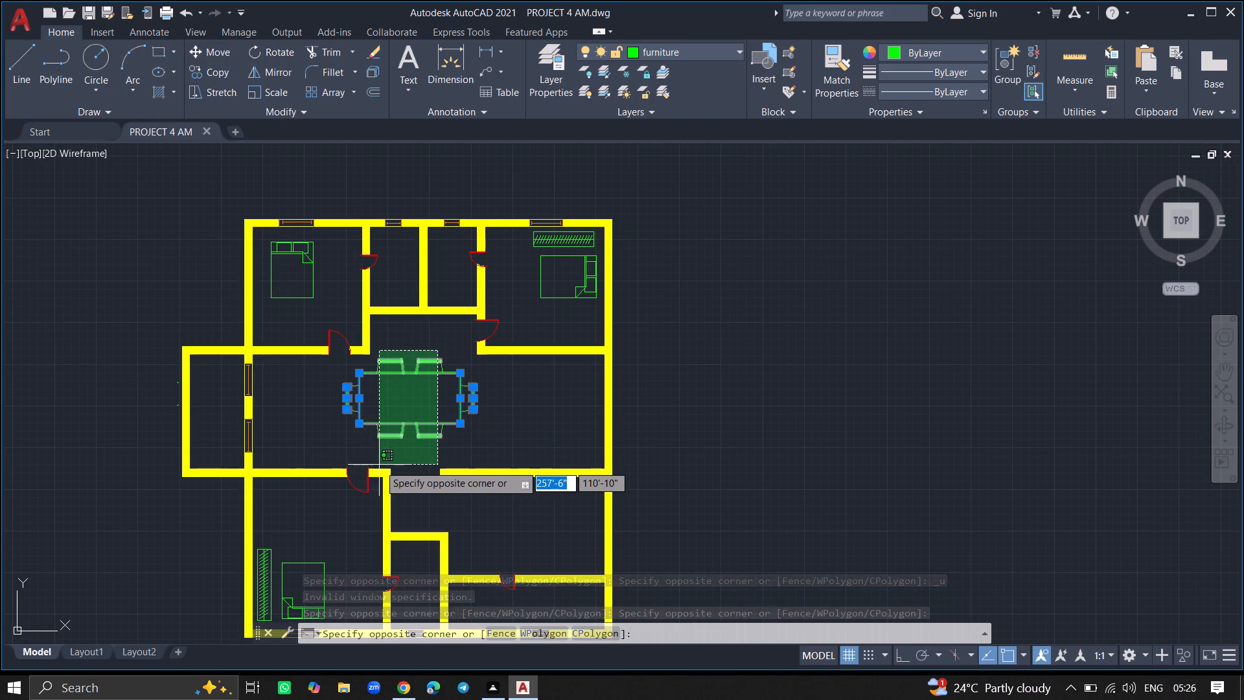
pyautogui.click(382, 467)
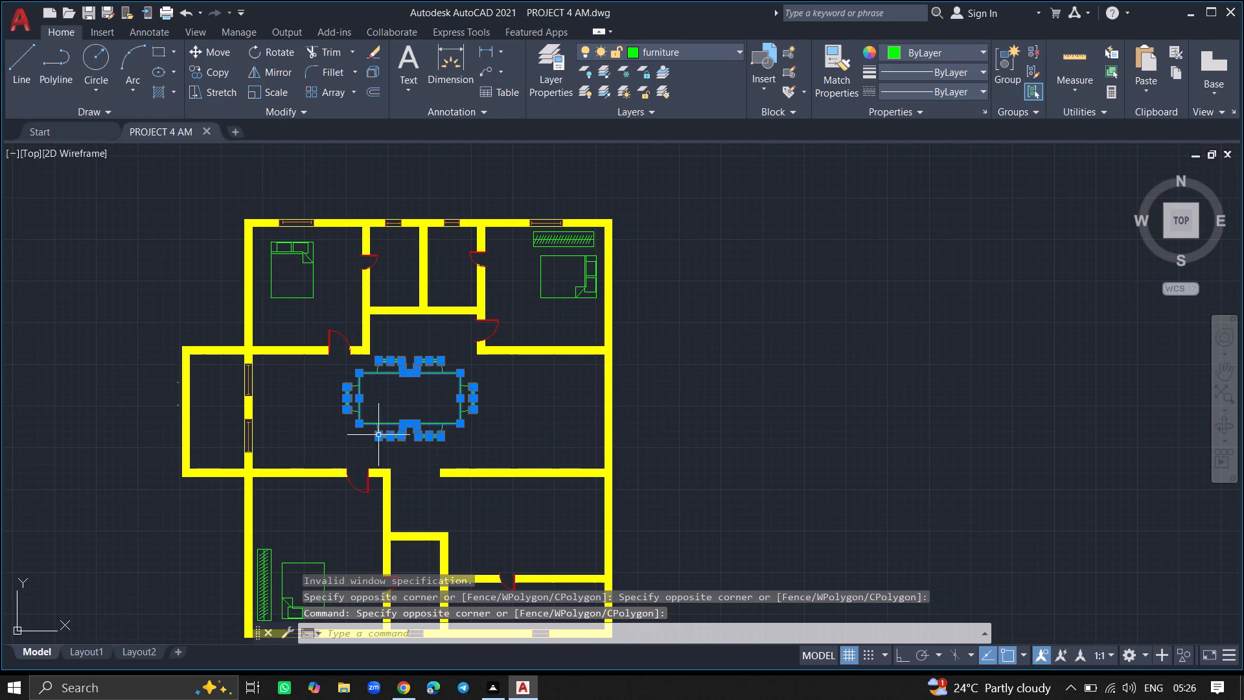
pyautogui.keyDown('ctrl'); pyautogui.scroll(4, 385, 373); pyautogui.keyUp('ctrl')
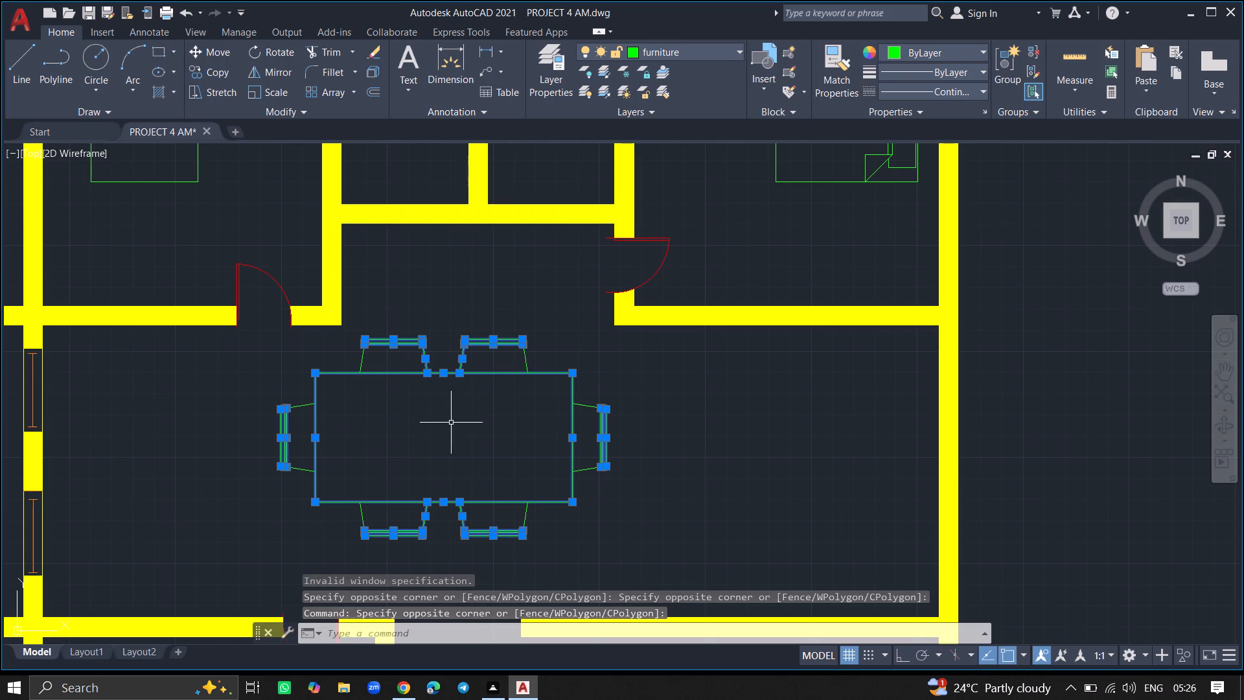
pyautogui.click(660, 377)
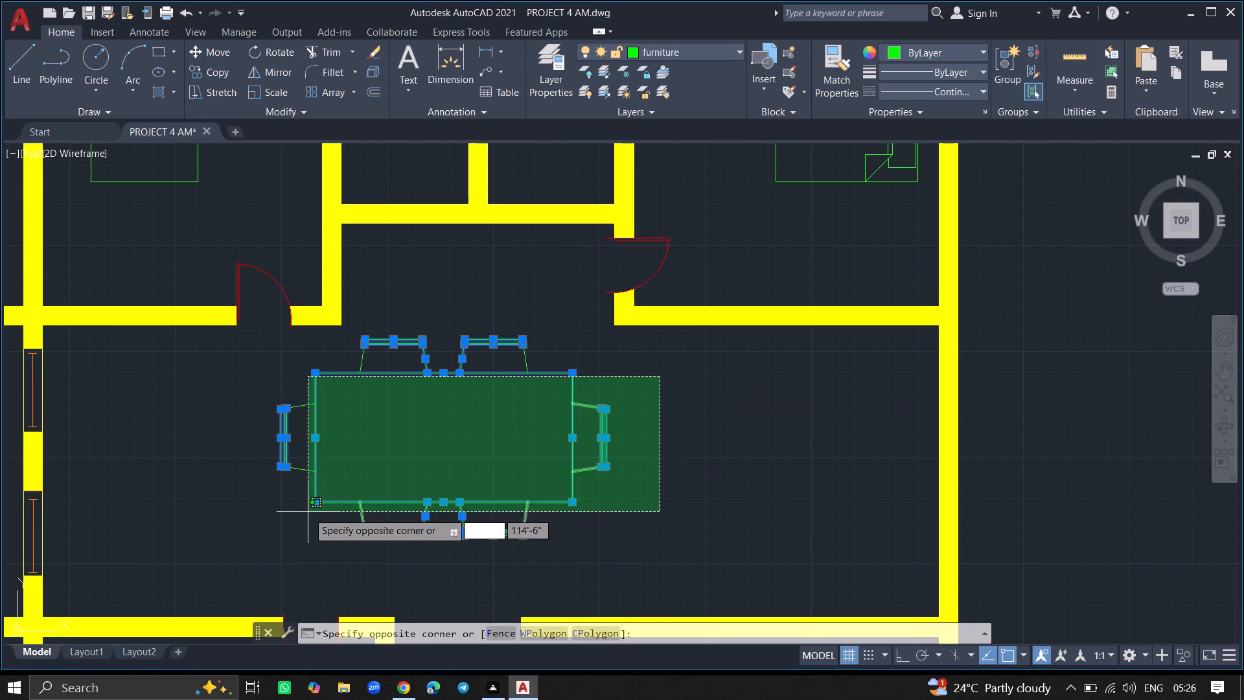
pyautogui.click(266, 517)
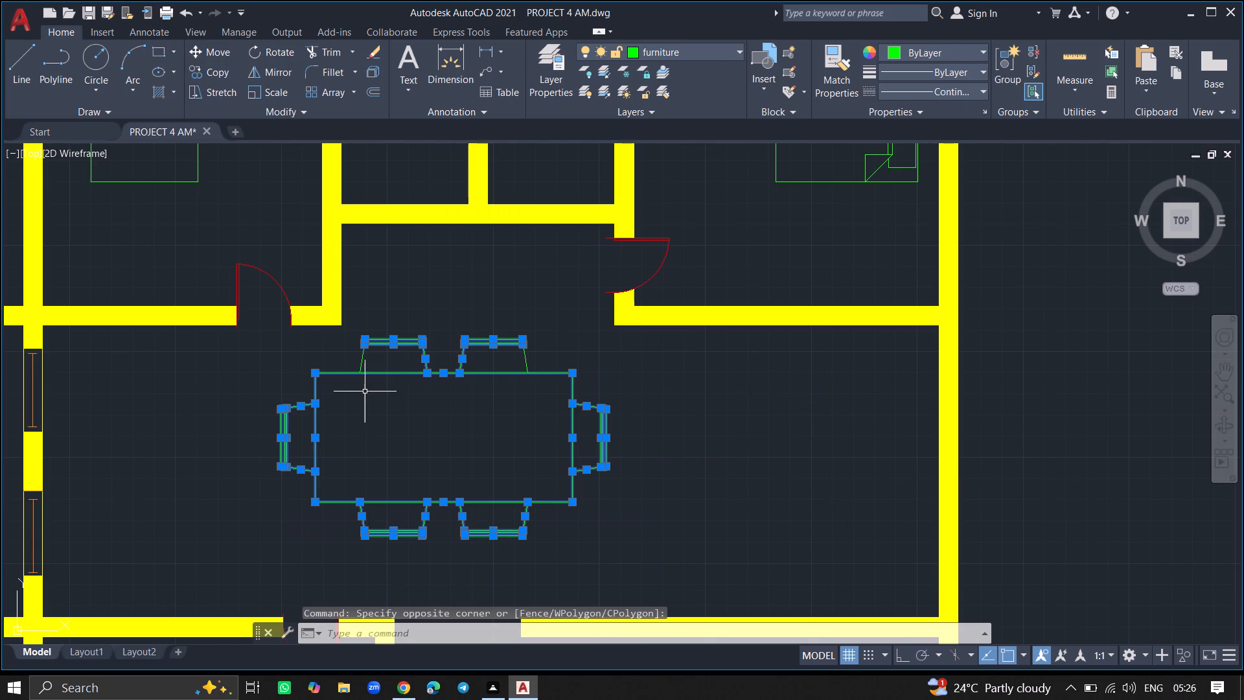
pyautogui.click(552, 314)
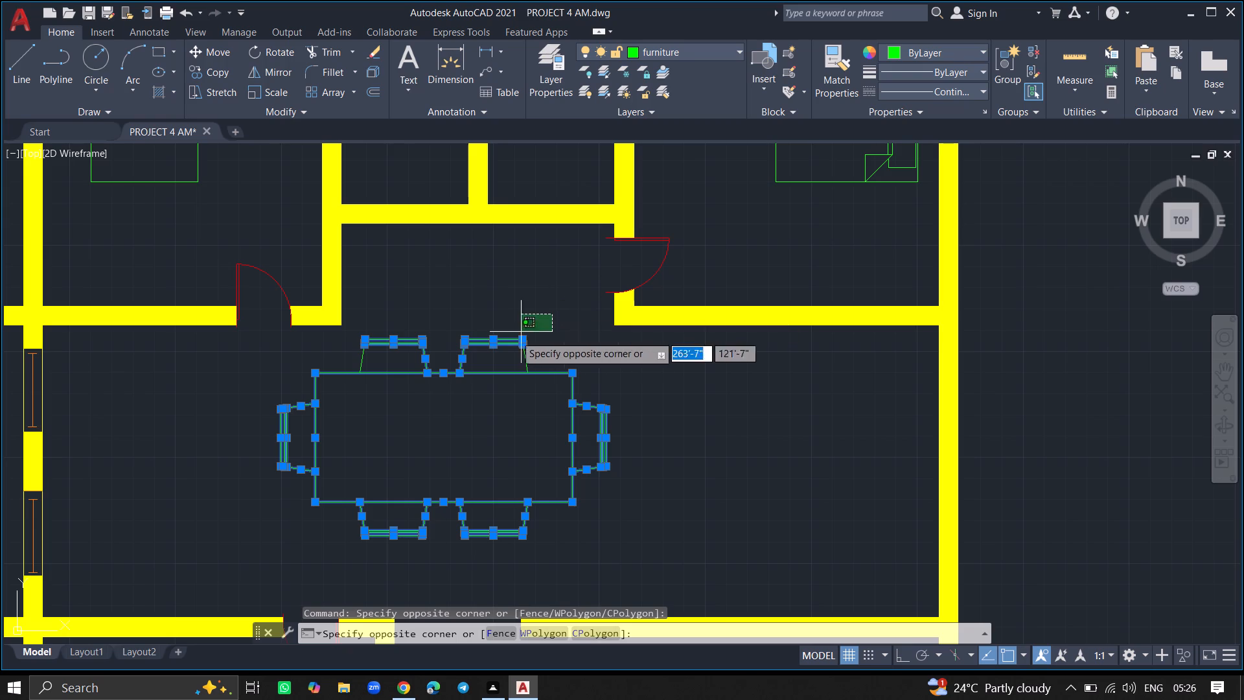
pyautogui.click(353, 426)
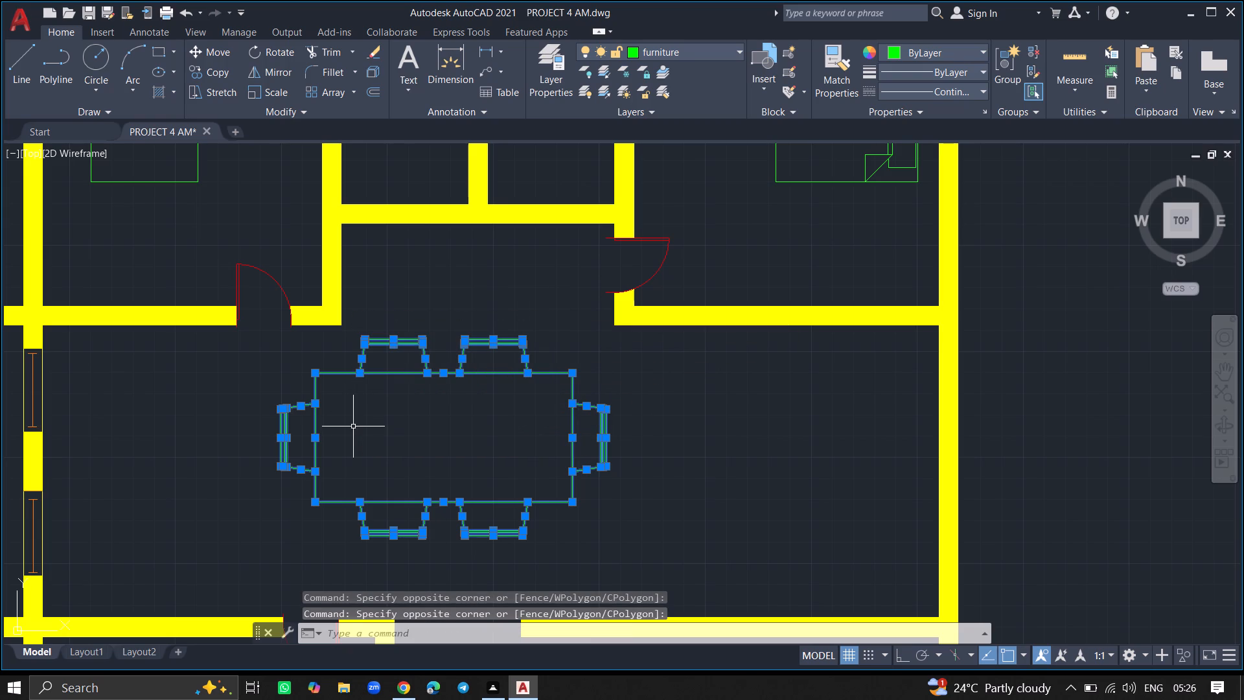
pyautogui.write('SC')
pyautogui.press('Return')
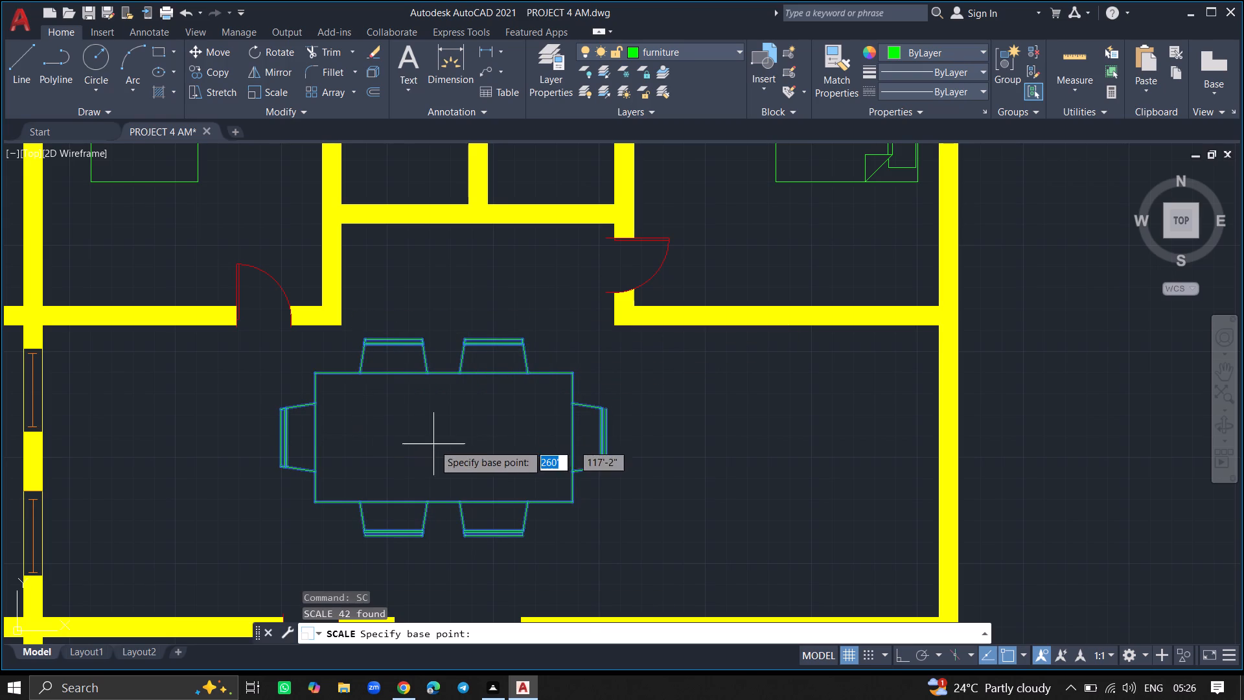
pyautogui.click(434, 444)
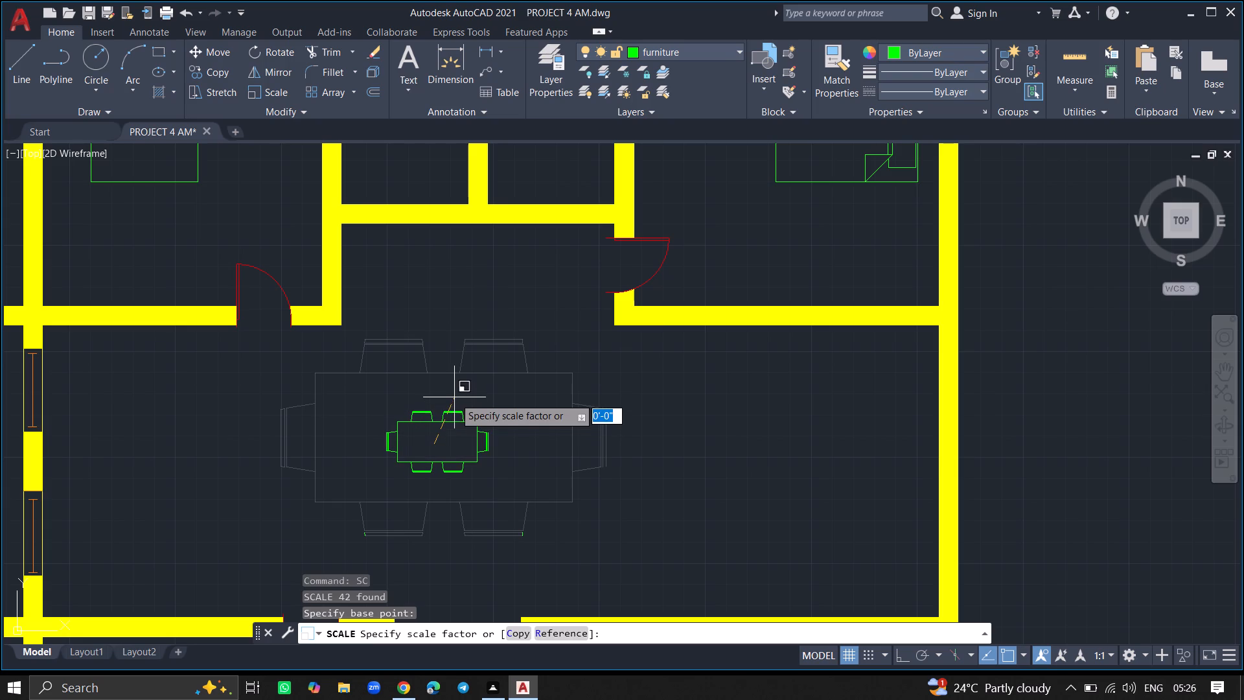
pyautogui.click(454, 397)
pyautogui.click(448, 435)
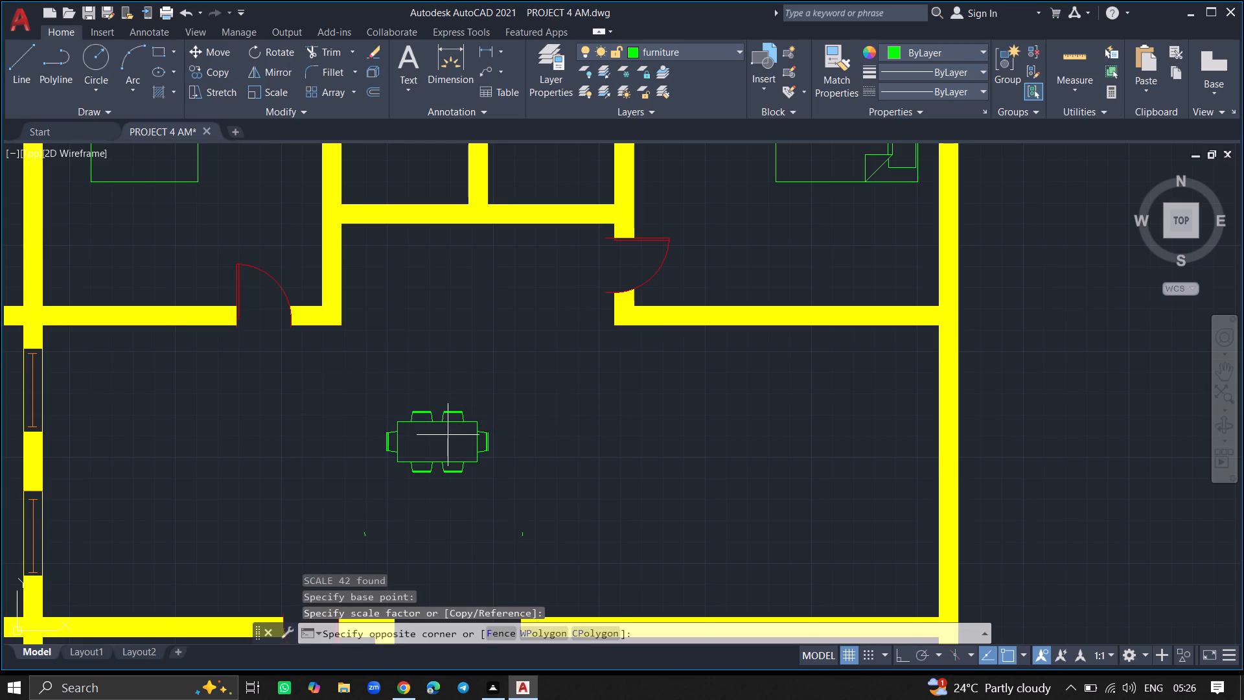
pyautogui.click(448, 435)
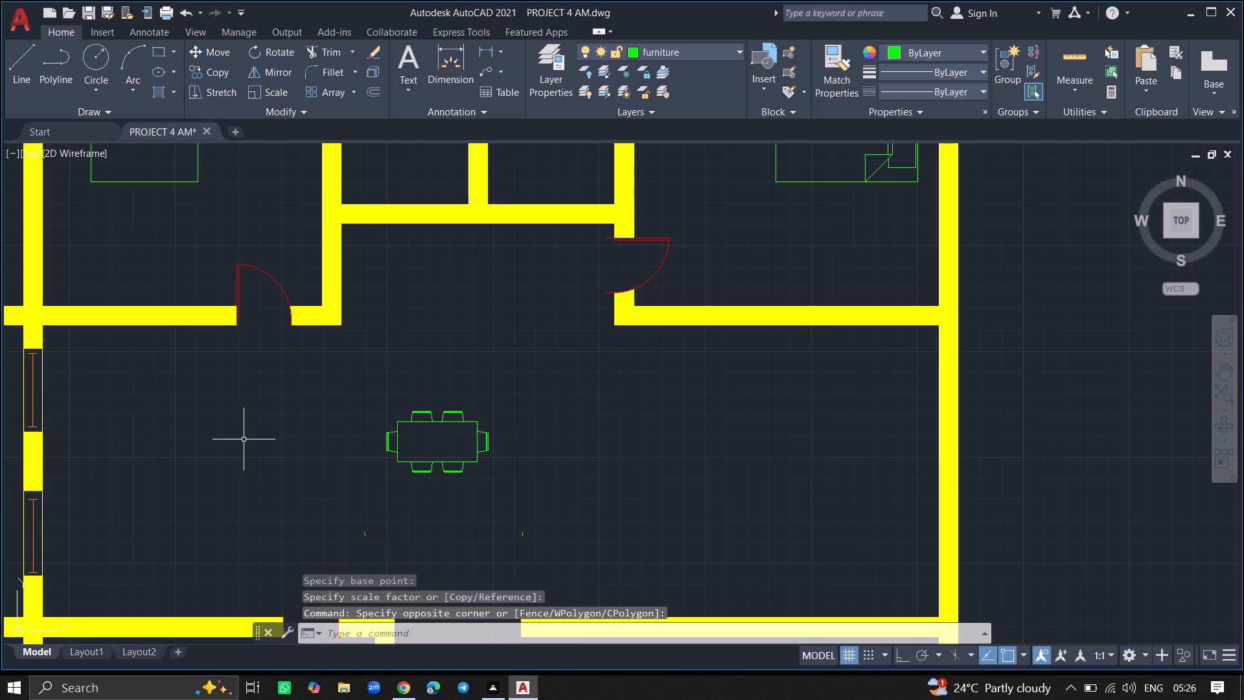
# Erase the two stray chair fragments below the dining table and the two outside the plan's west wall.
pyautogui.keyDown('ctrl'); pyautogui.scroll(-3, 244, 439); pyautogui.keyUp('ctrl')
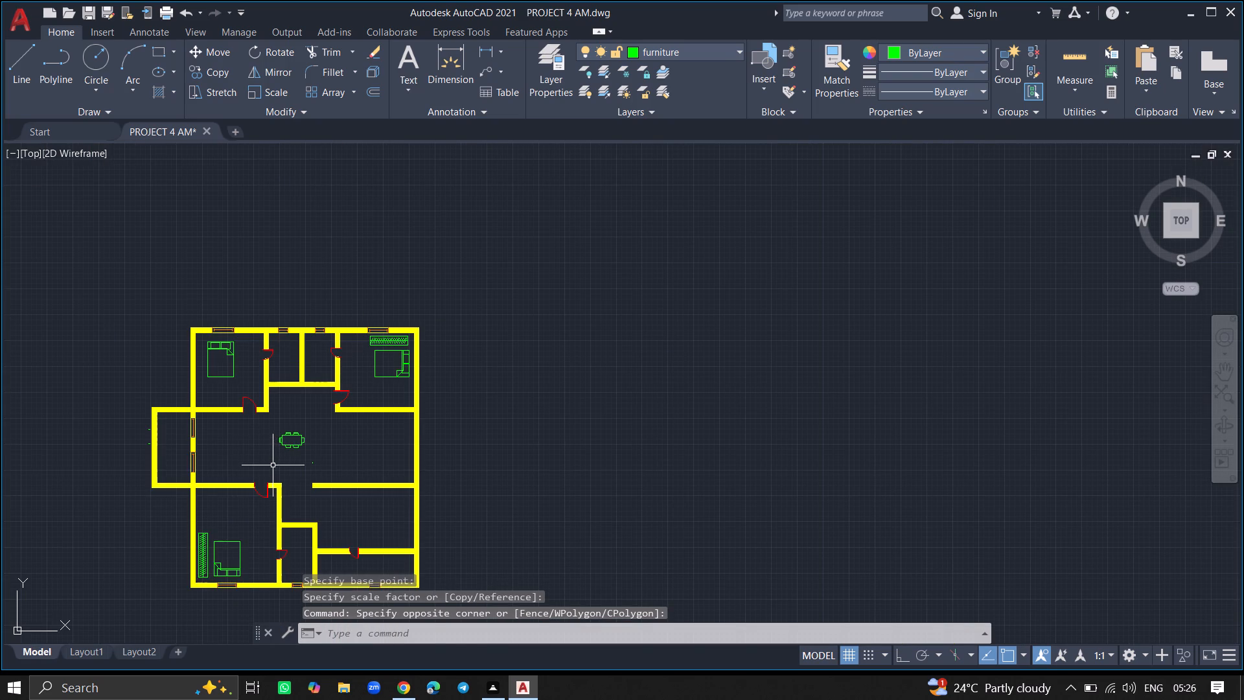
pyautogui.click(274, 461)
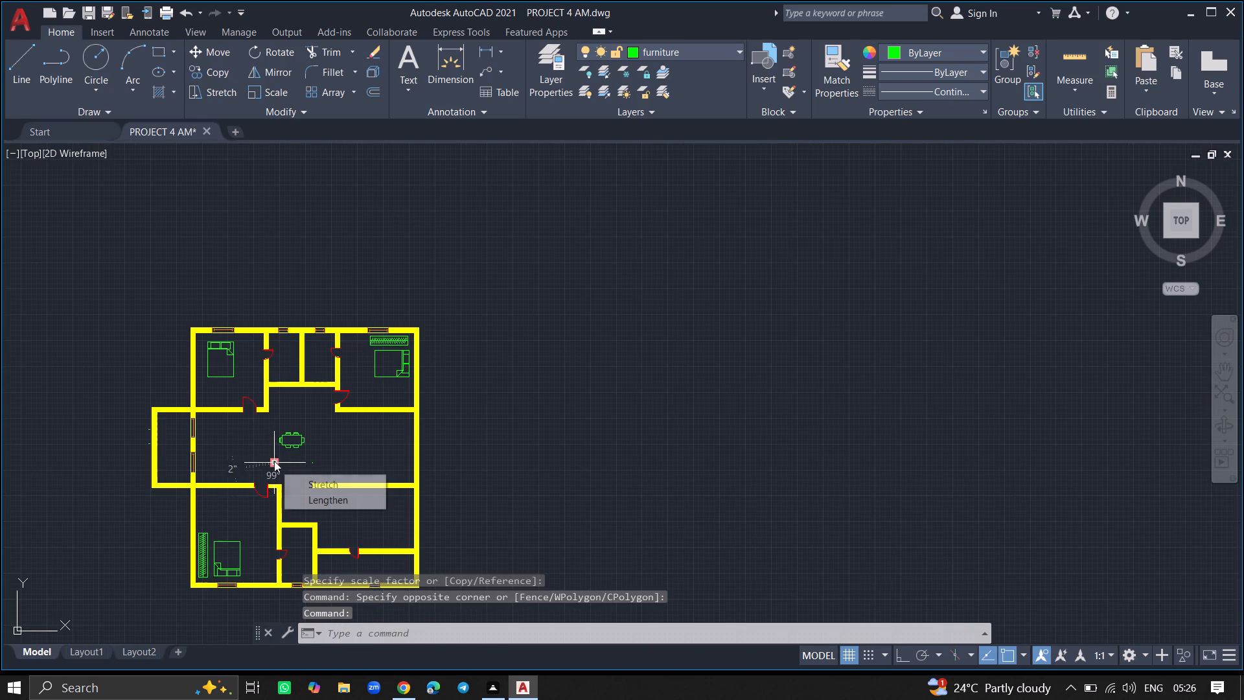
pyautogui.click(312, 463)
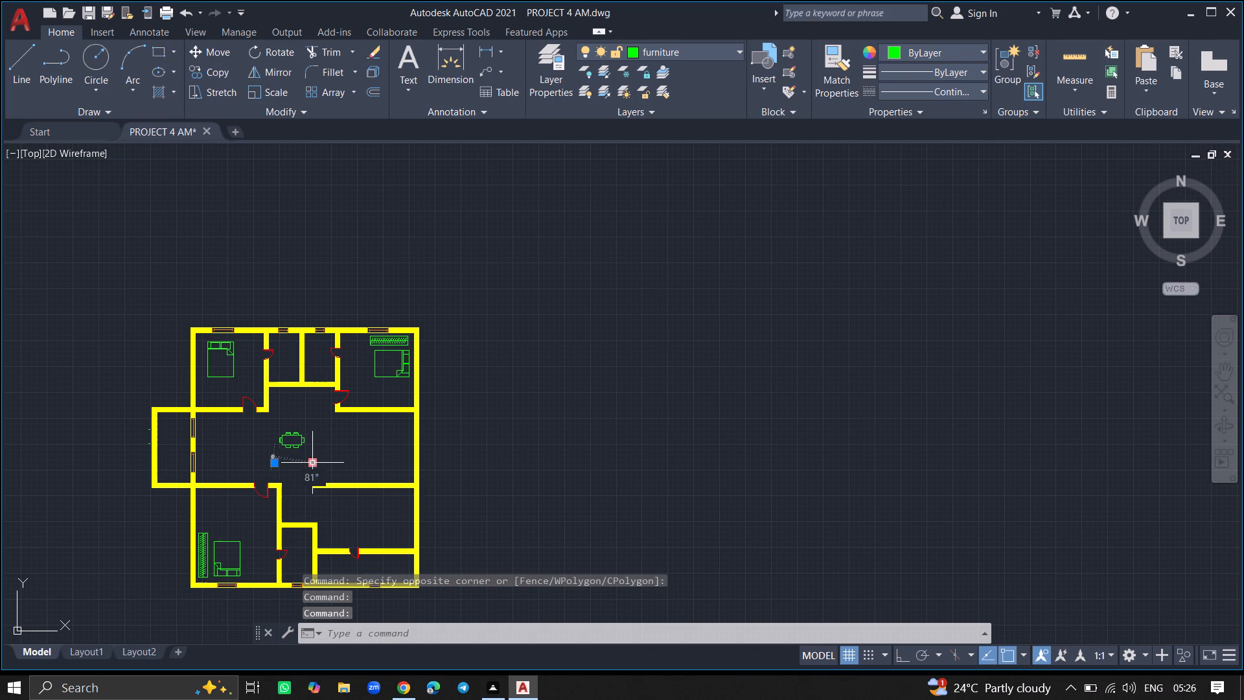
pyautogui.press('Delete')
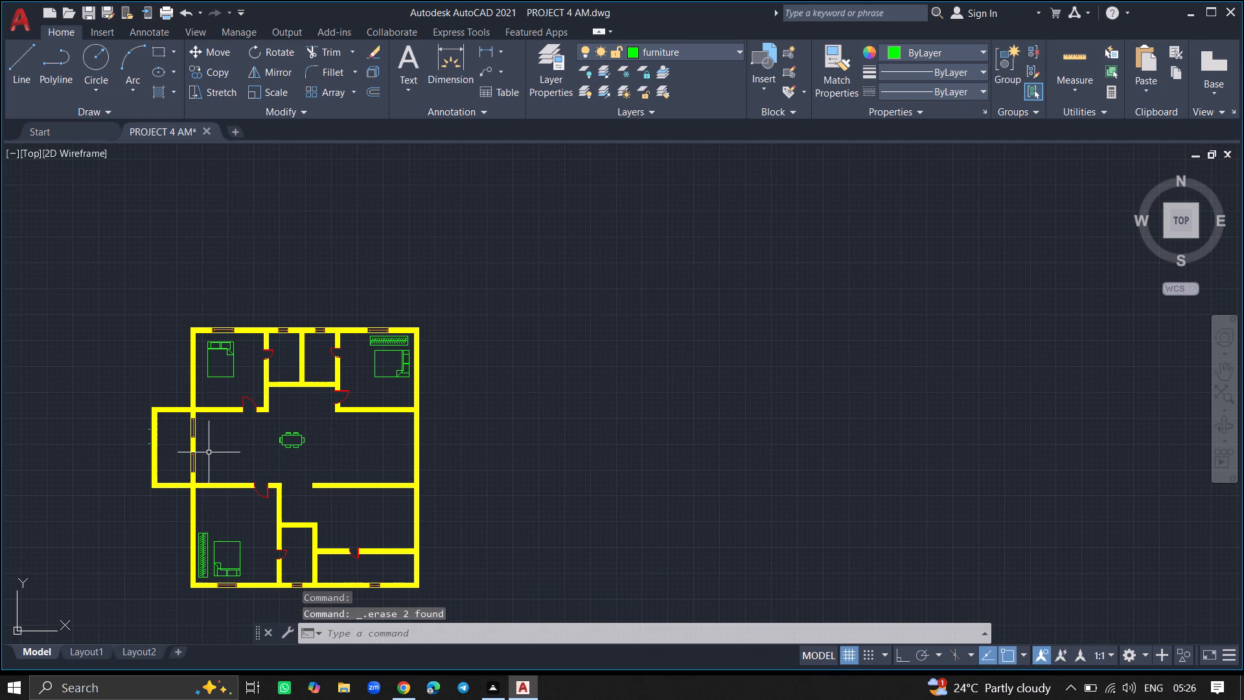
pyautogui.keyDown('ctrl'); pyautogui.scroll(4, 143, 450); pyautogui.keyUp('ctrl')
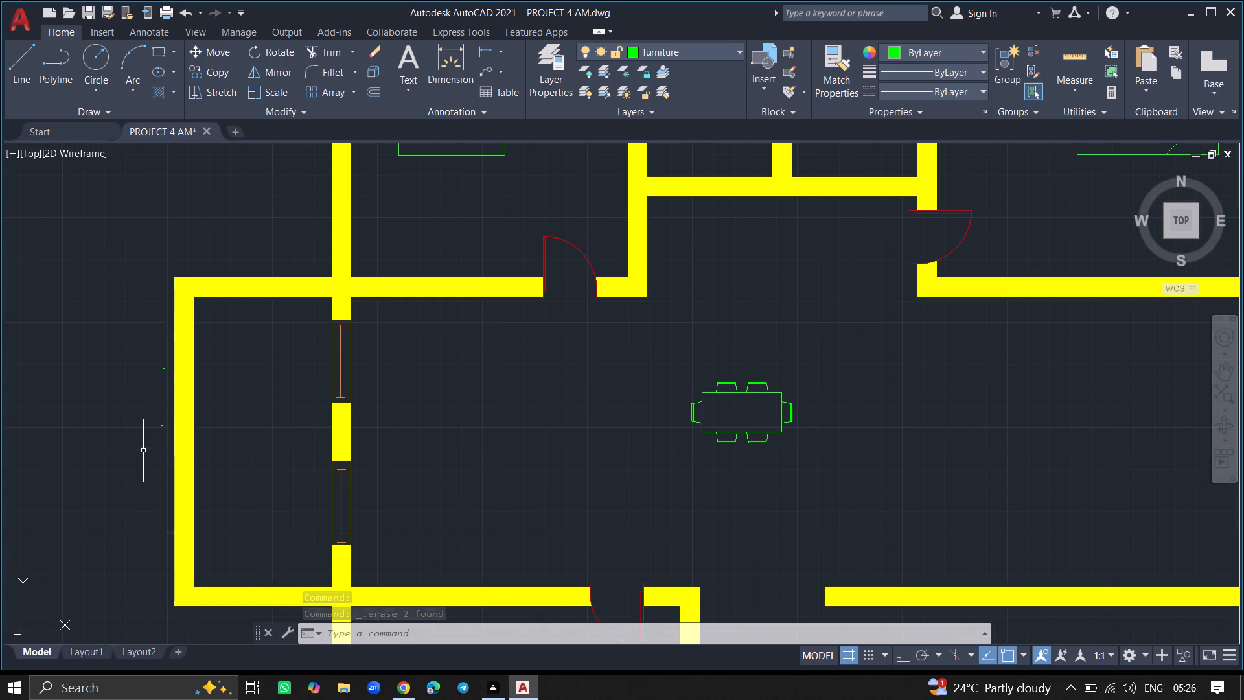
pyautogui.click(162, 426)
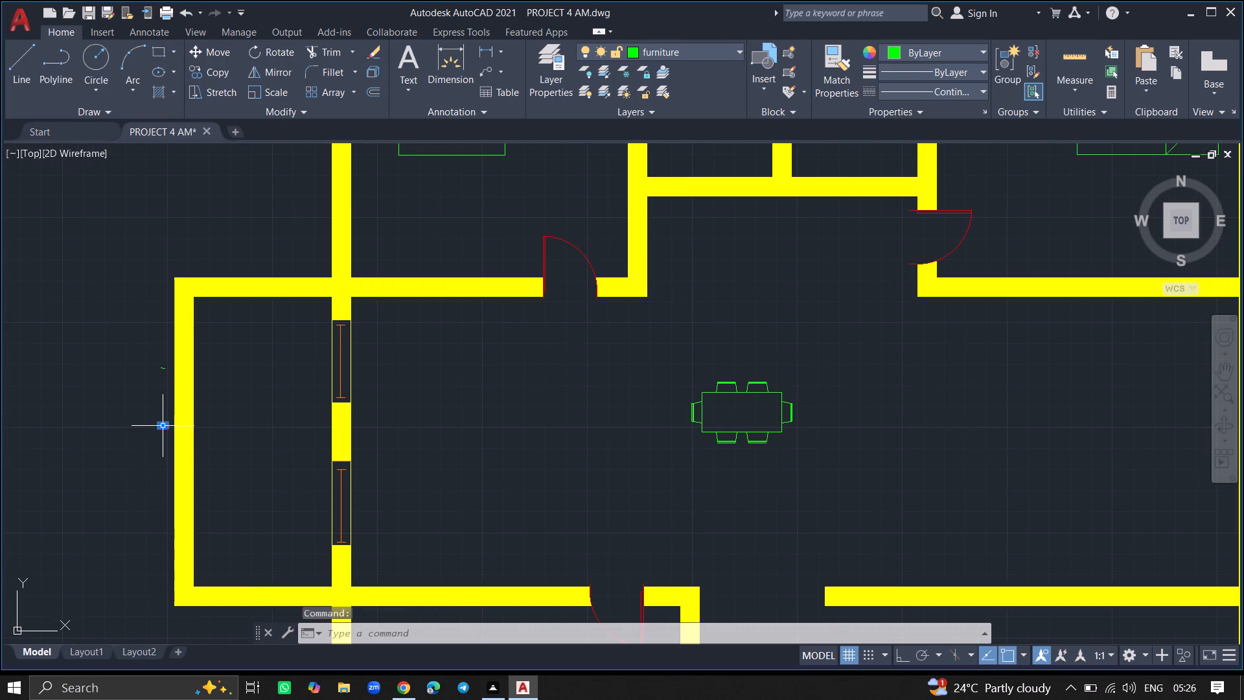
pyautogui.click(163, 367)
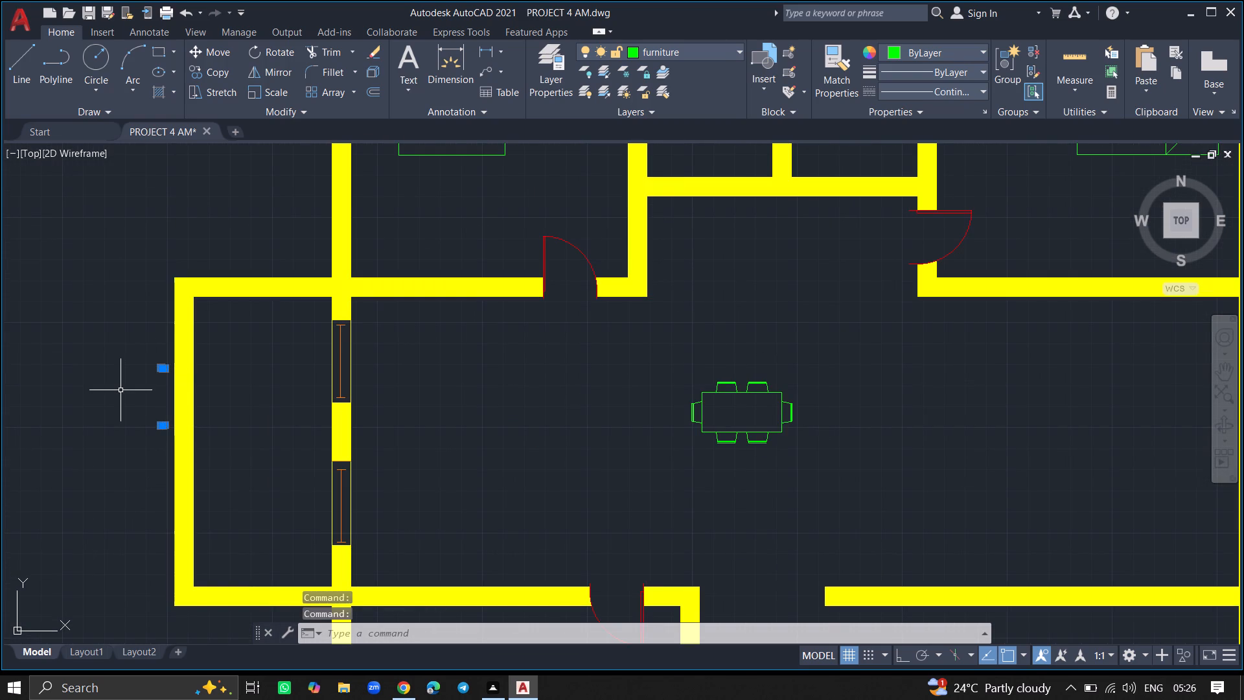
pyautogui.press('Delete')
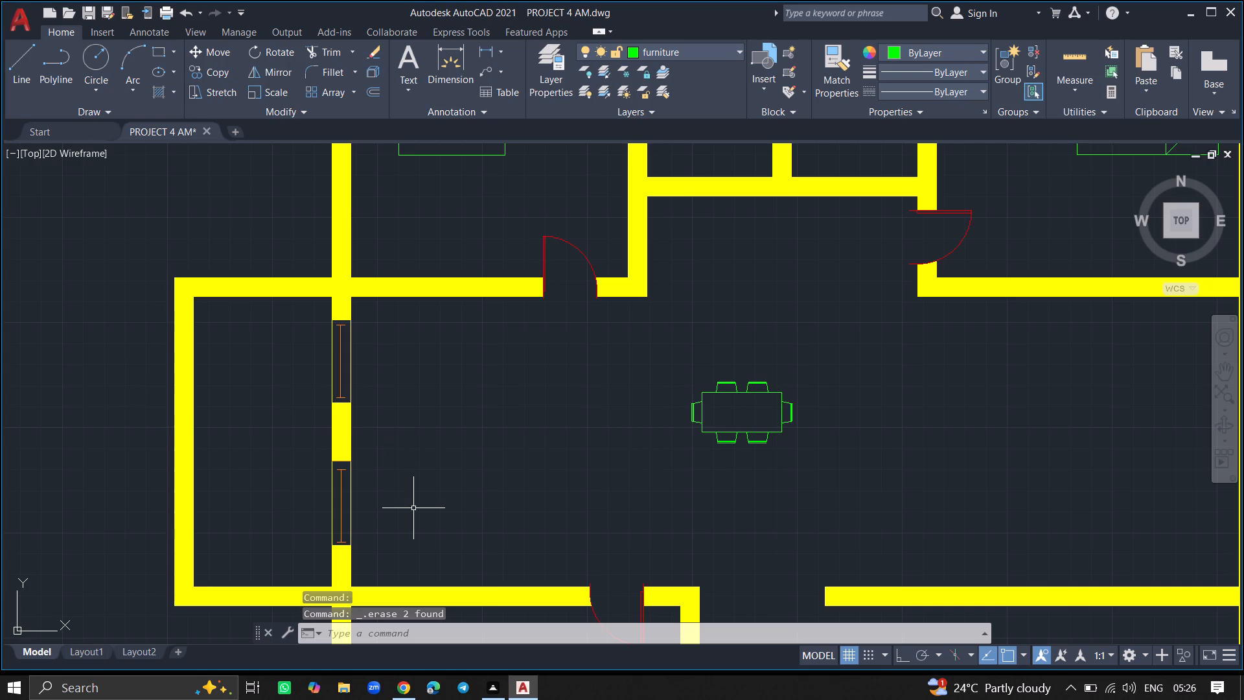
# Insert the Sofa - Roundback 7 ft. block from the Home - Space Planner blocks in DesignCenter into the drawing.
pyautogui.hotkey('ctrl', '2')
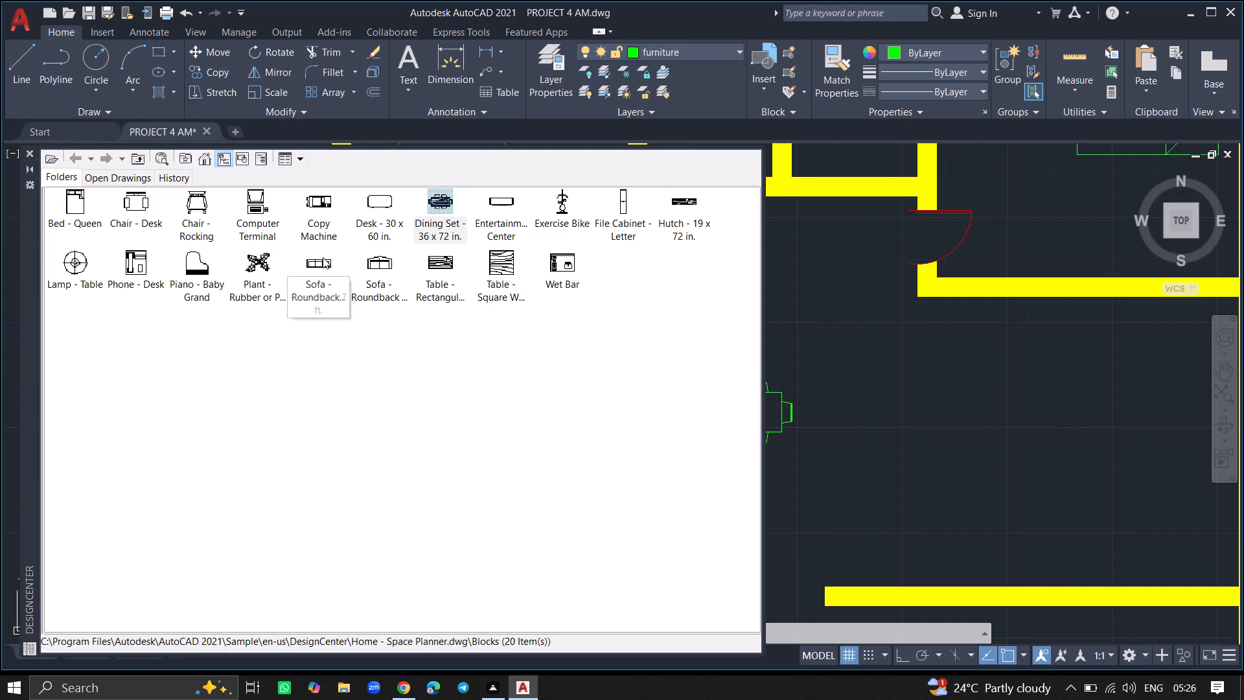
pyautogui.click(323, 257)
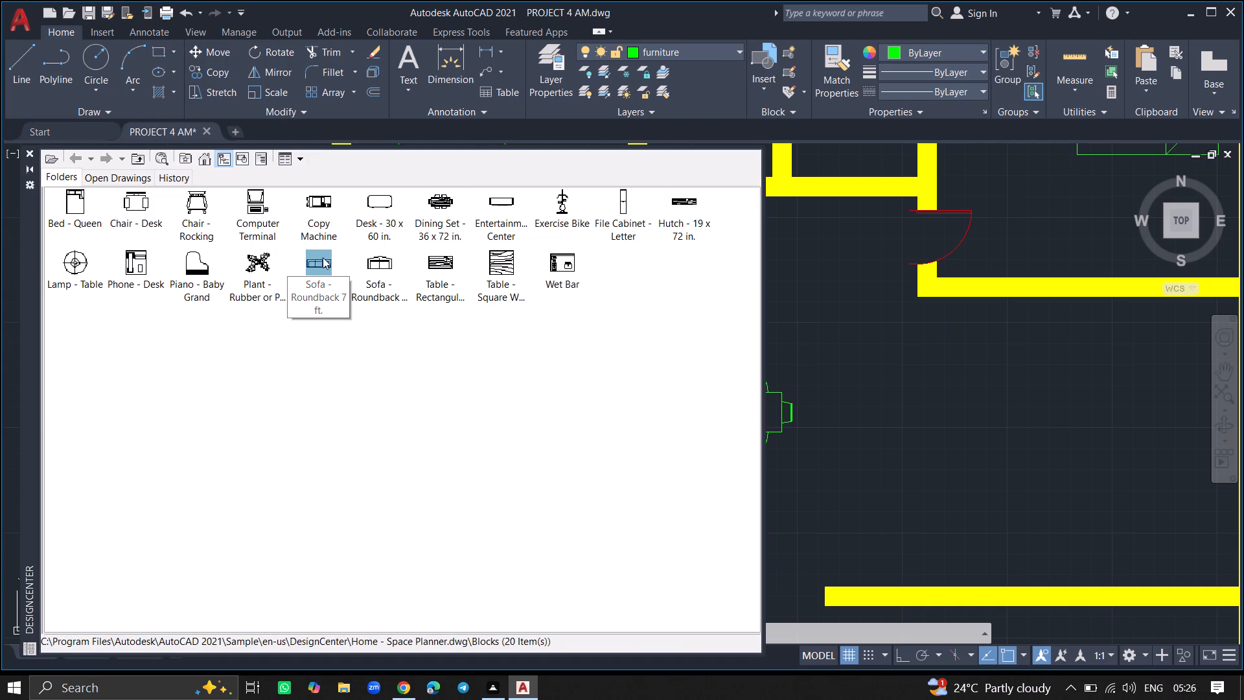
pyautogui.moveTo(323, 257); pyautogui.dragTo(921, 347)
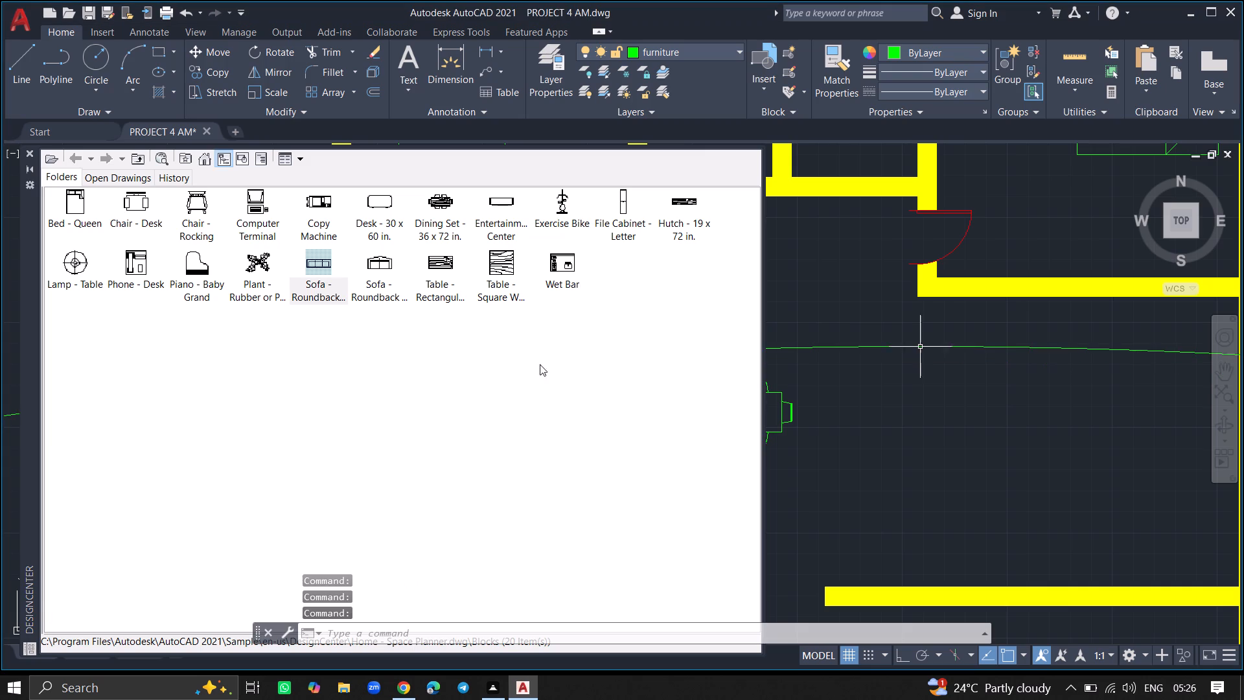
pyautogui.click(29, 150)
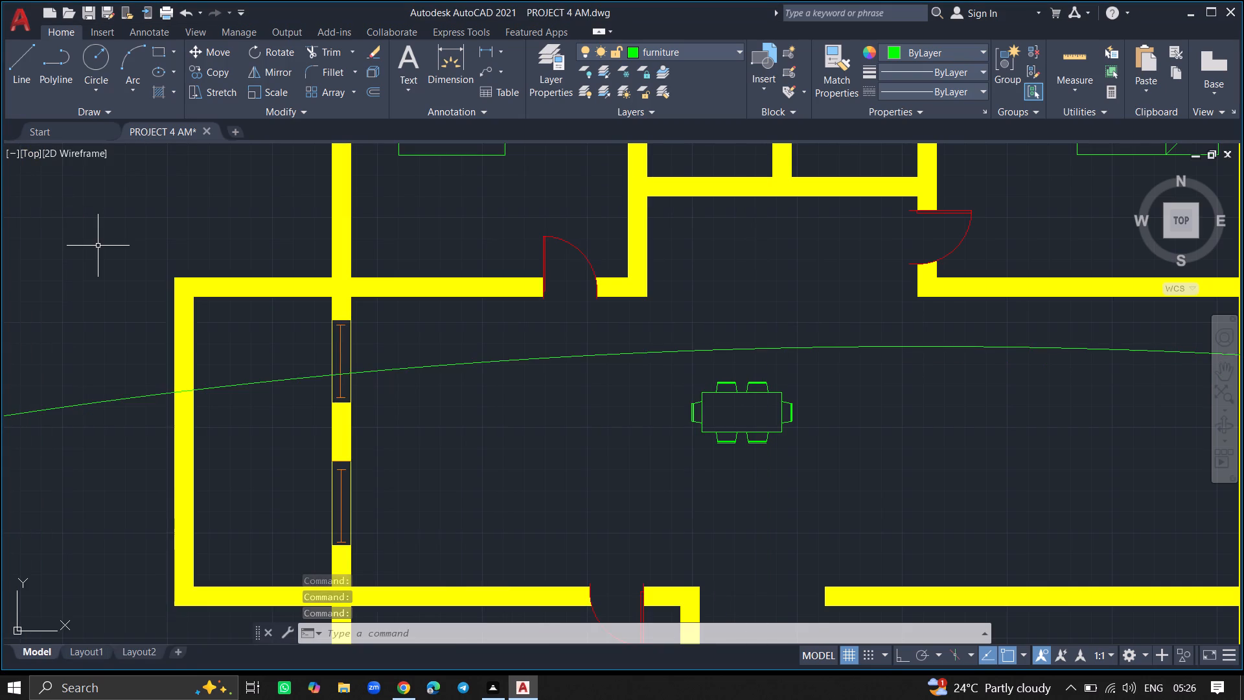
# Scale the oversized sofa down beside the plan's west wall to about half the dining set's length, using a point on its curved back as base.
pyautogui.keyDown('ctrl'); pyautogui.scroll(-3, 98, 246); pyautogui.keyUp('ctrl')
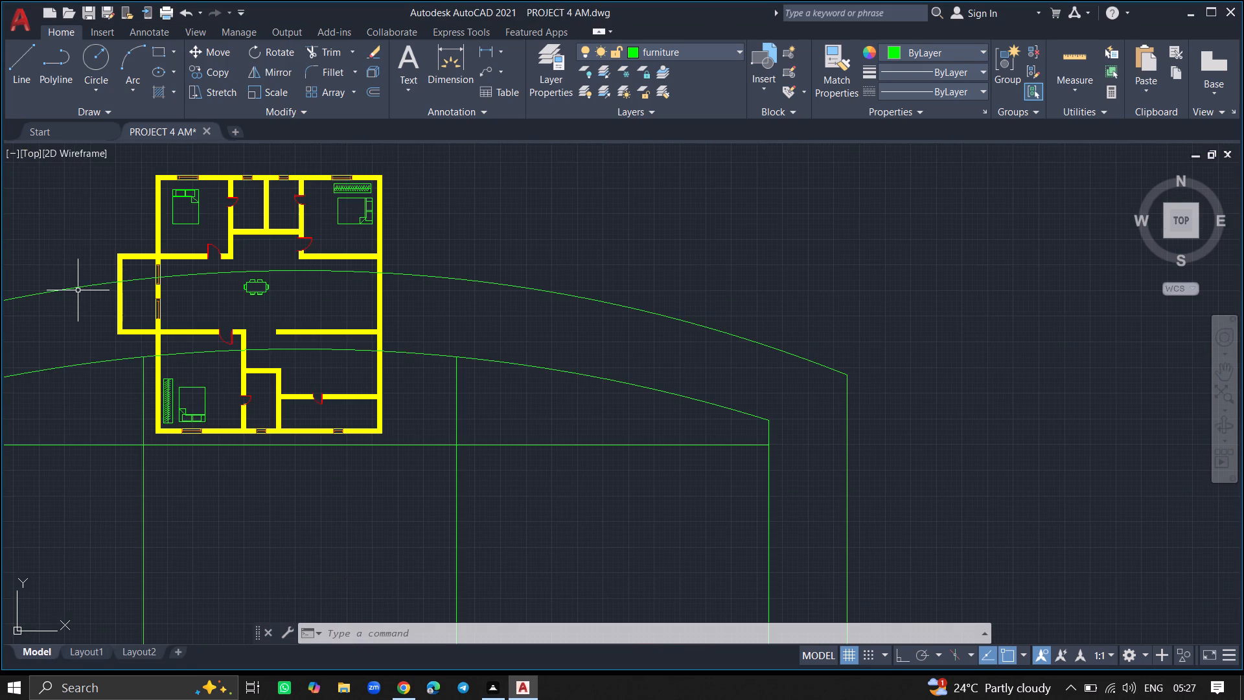
pyautogui.click(78, 286)
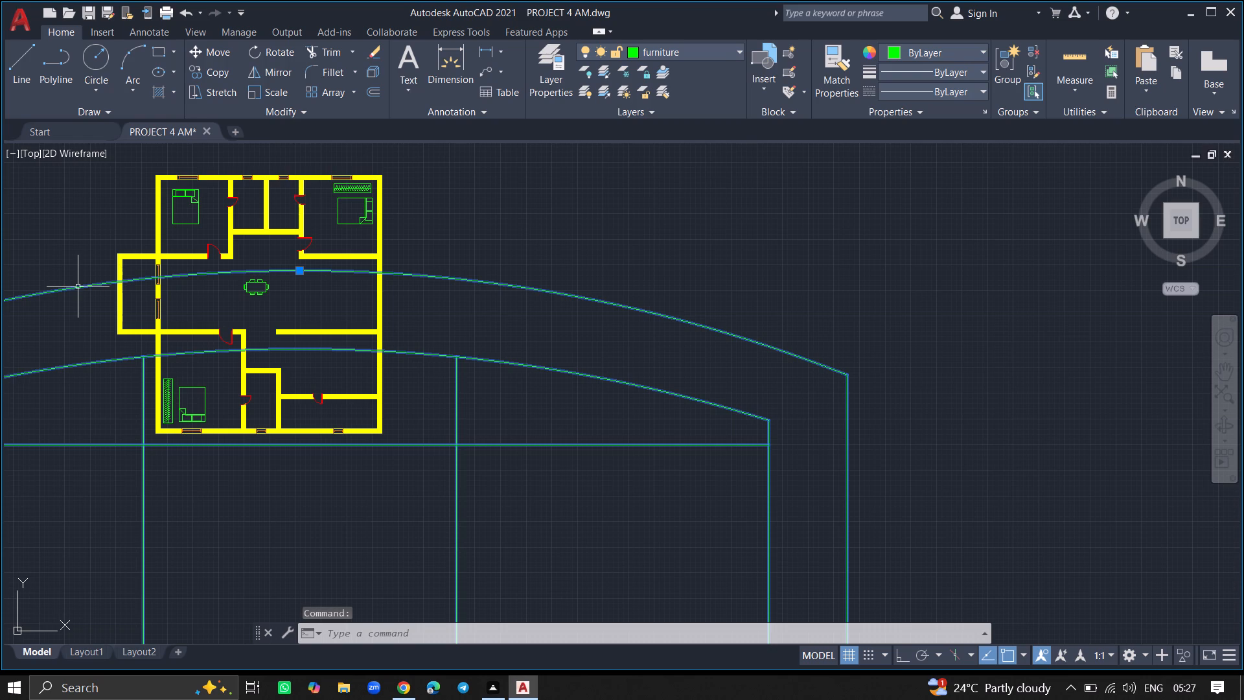
pyautogui.write('SC')
pyautogui.press('Return')
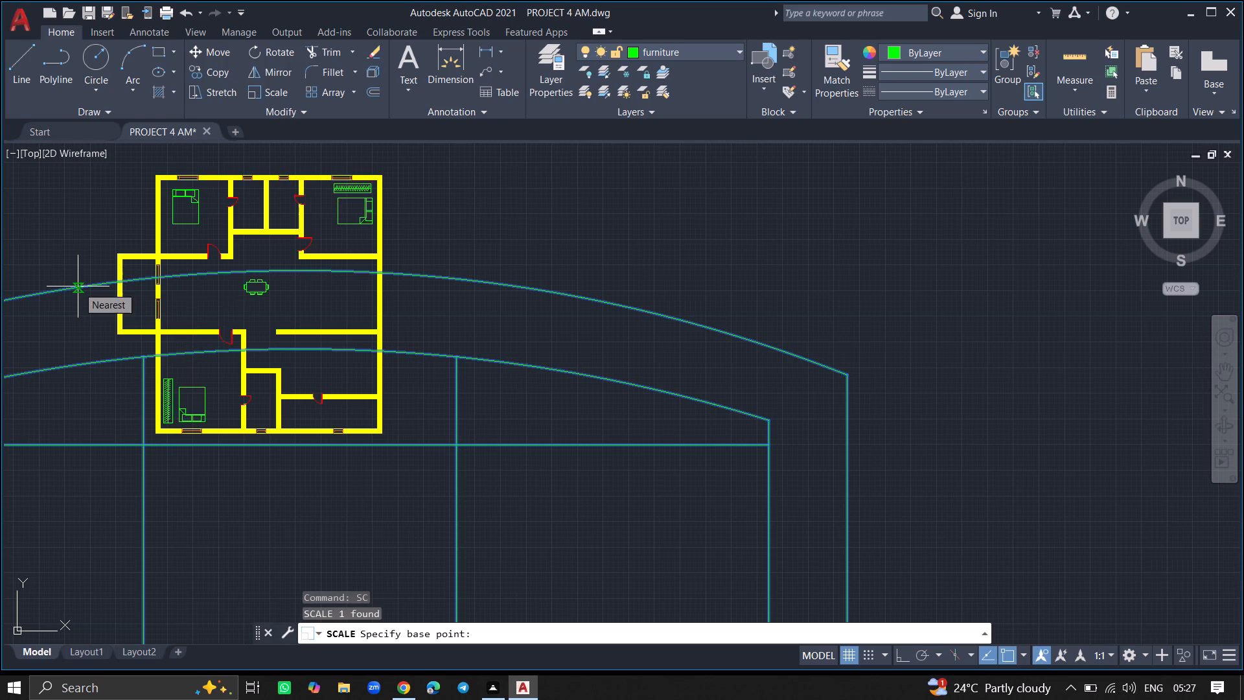
pyautogui.click(78, 286)
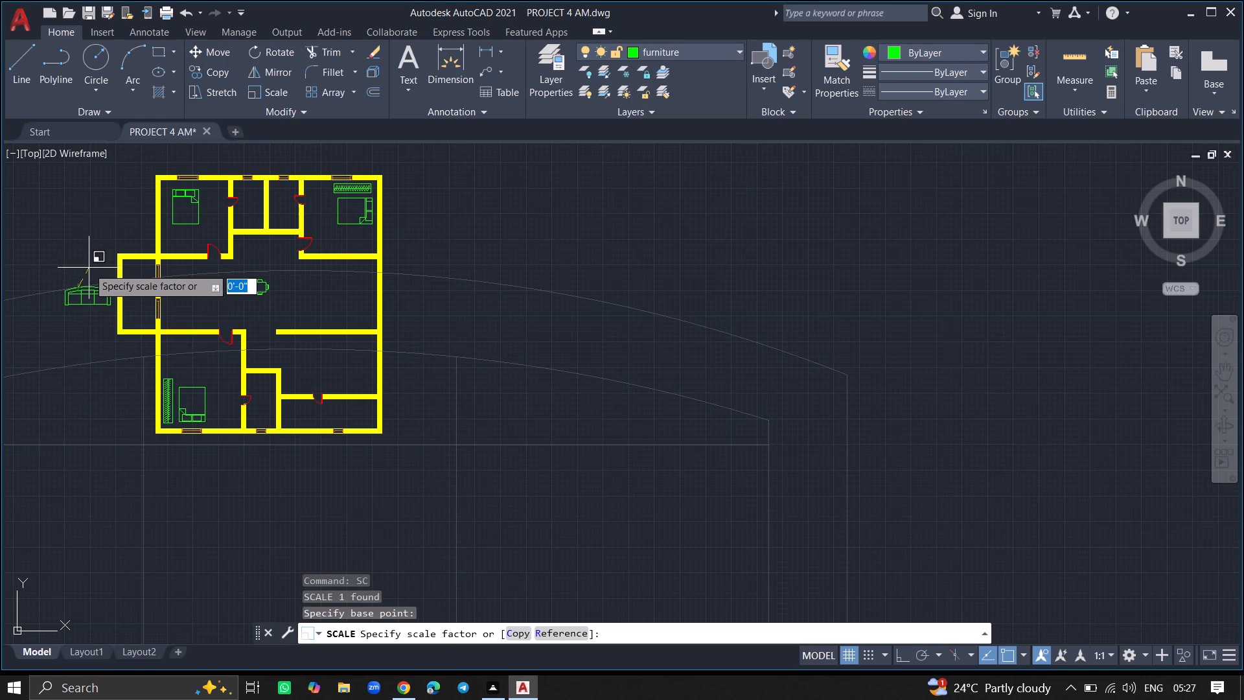
pyautogui.click(82, 278)
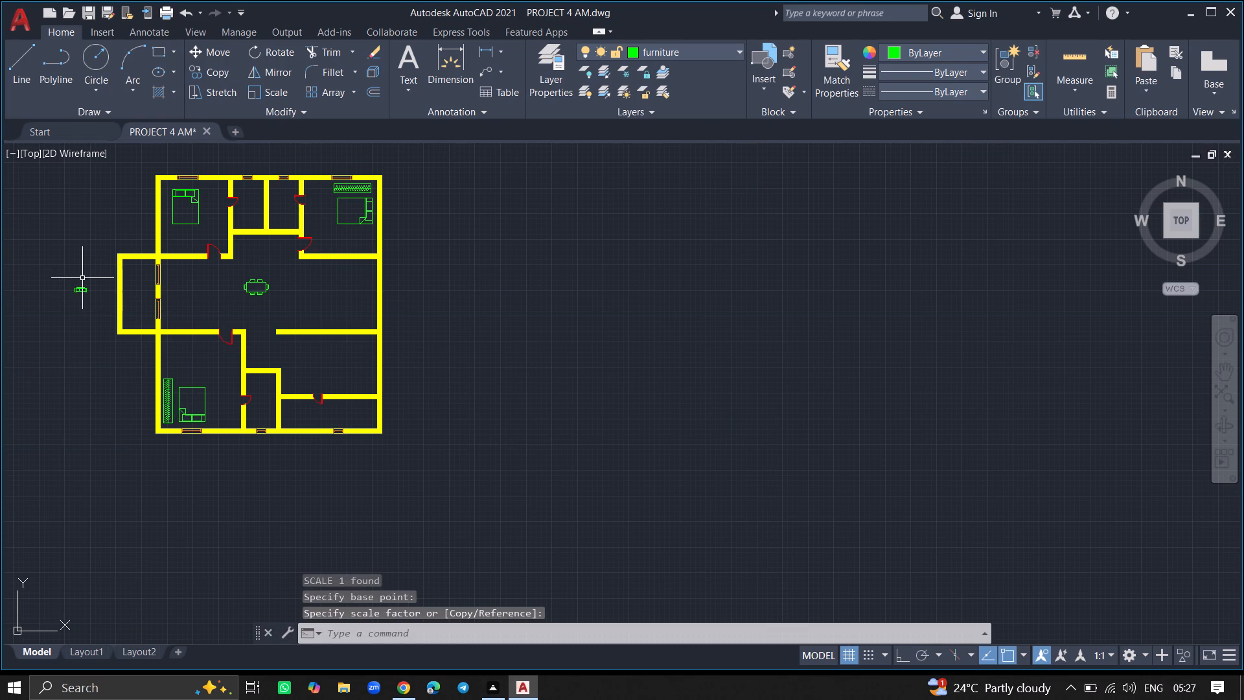
# Rotate the sofa outside the plan's west wall by 180° with Ortho on, so its curved back faces south.
pyautogui.keyDown('ctrl'); pyautogui.scroll(4, 73, 293); pyautogui.keyUp('ctrl')
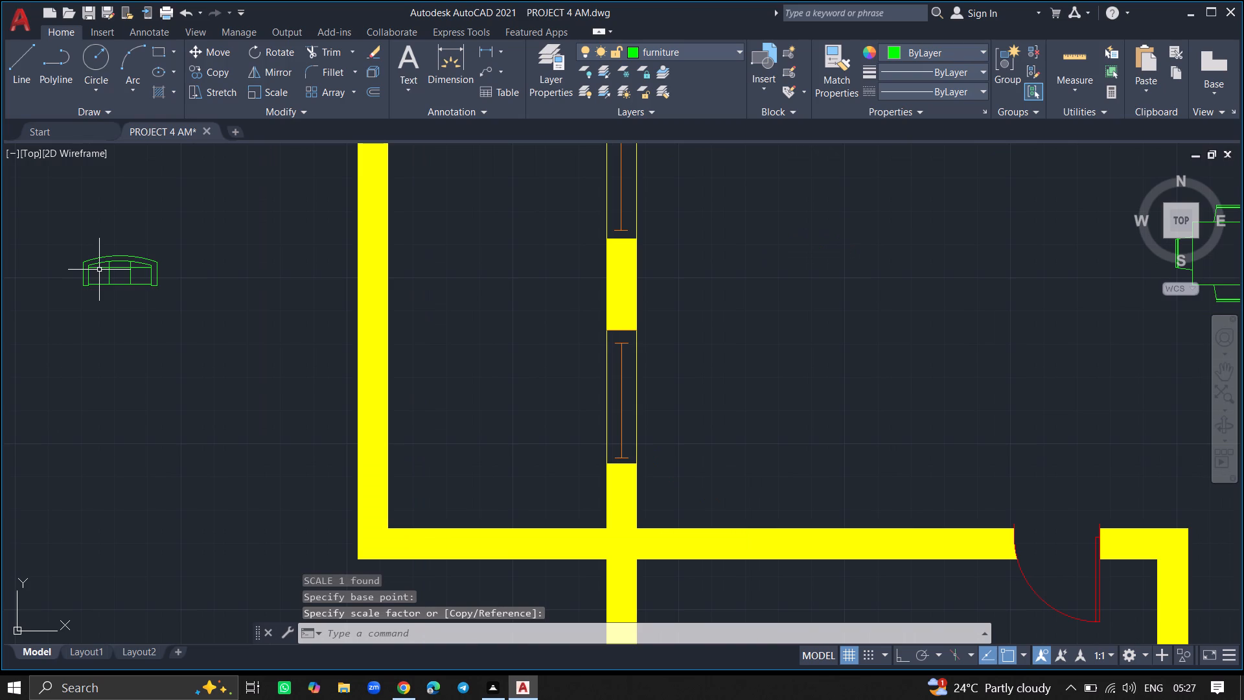
pyautogui.click(109, 270)
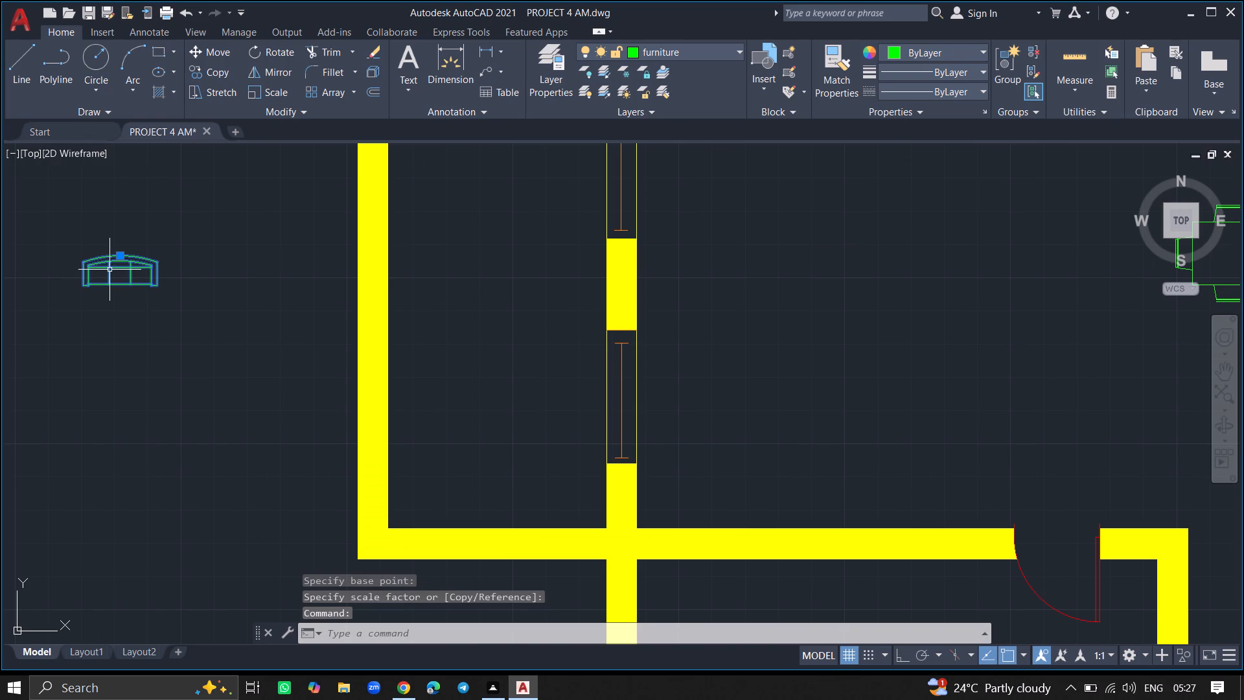
pyautogui.write('ROTATEE')
pyautogui.press('Return')
pyautogui.click(109, 270)
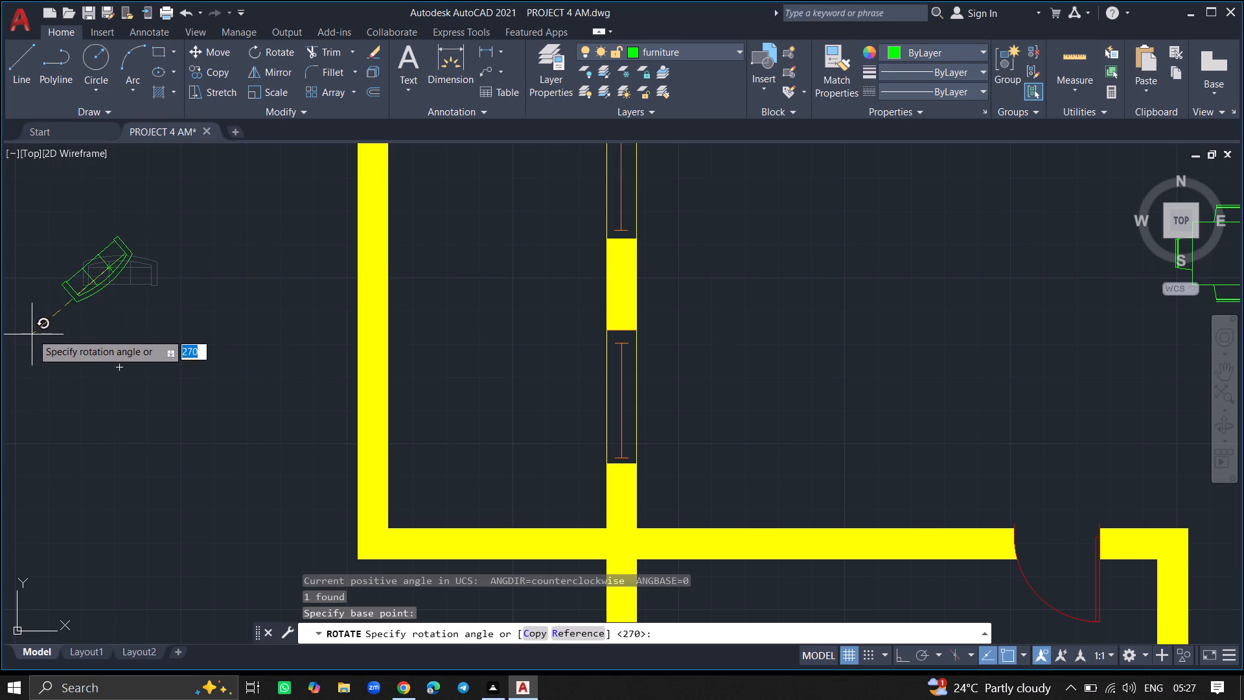
pyautogui.press('F8')
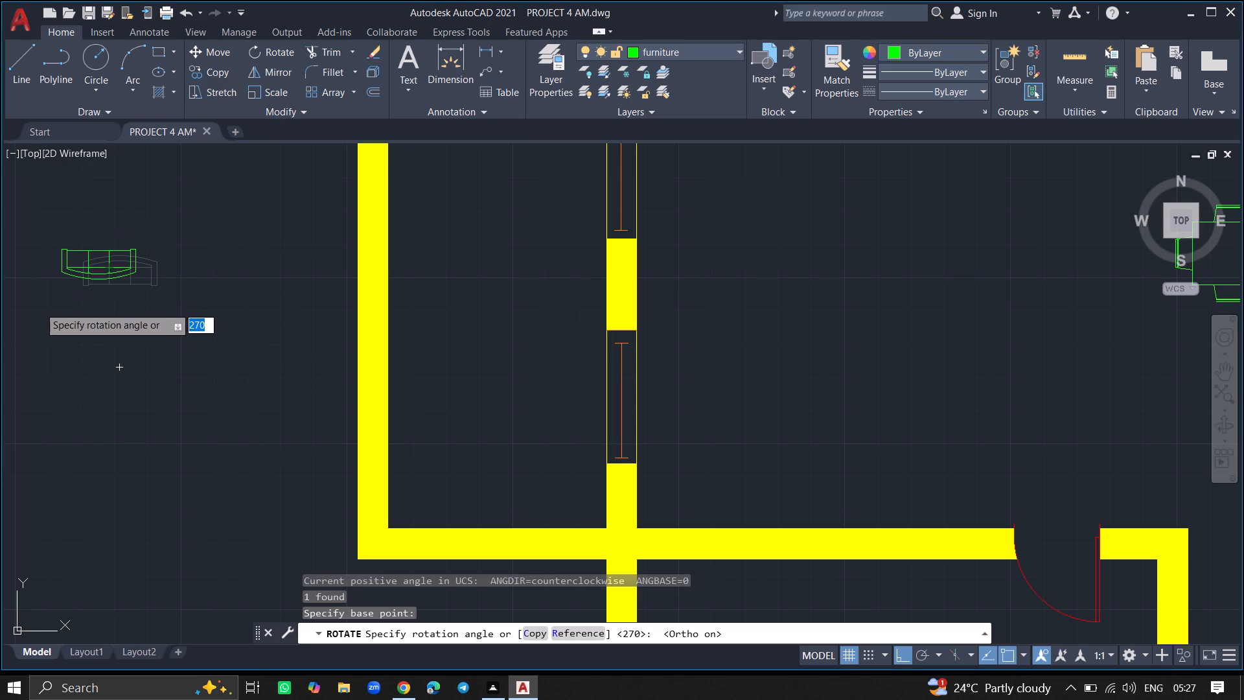
pyautogui.click(52, 309)
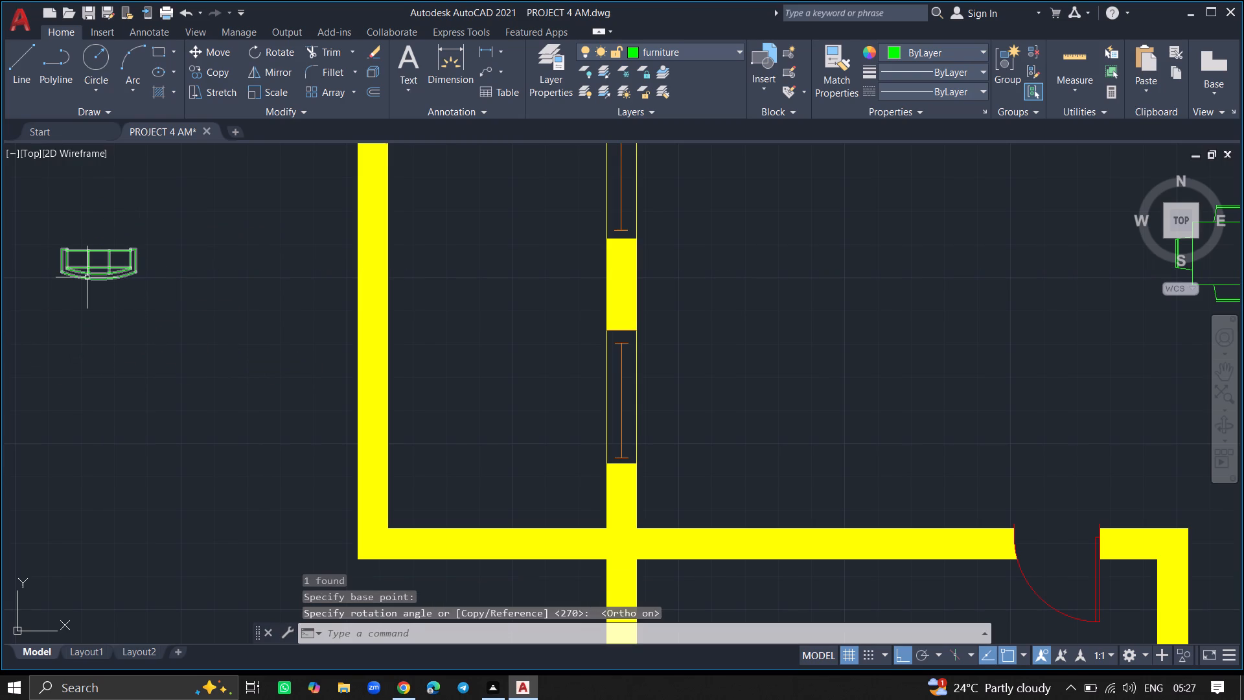
# Move the sofa into the east part of the central hall, just above the south wall, with Ortho off.
pyautogui.click(87, 277)
pyautogui.write('MOVE')
pyautogui.press('Return')
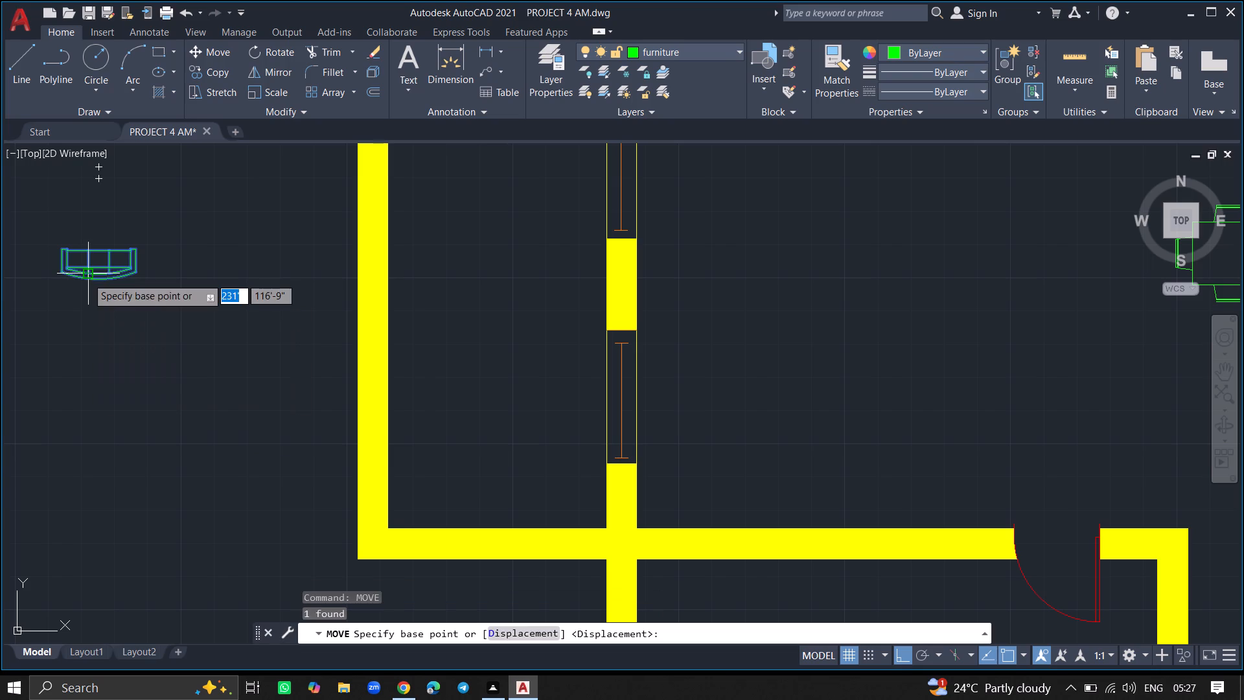
pyautogui.click(87, 277)
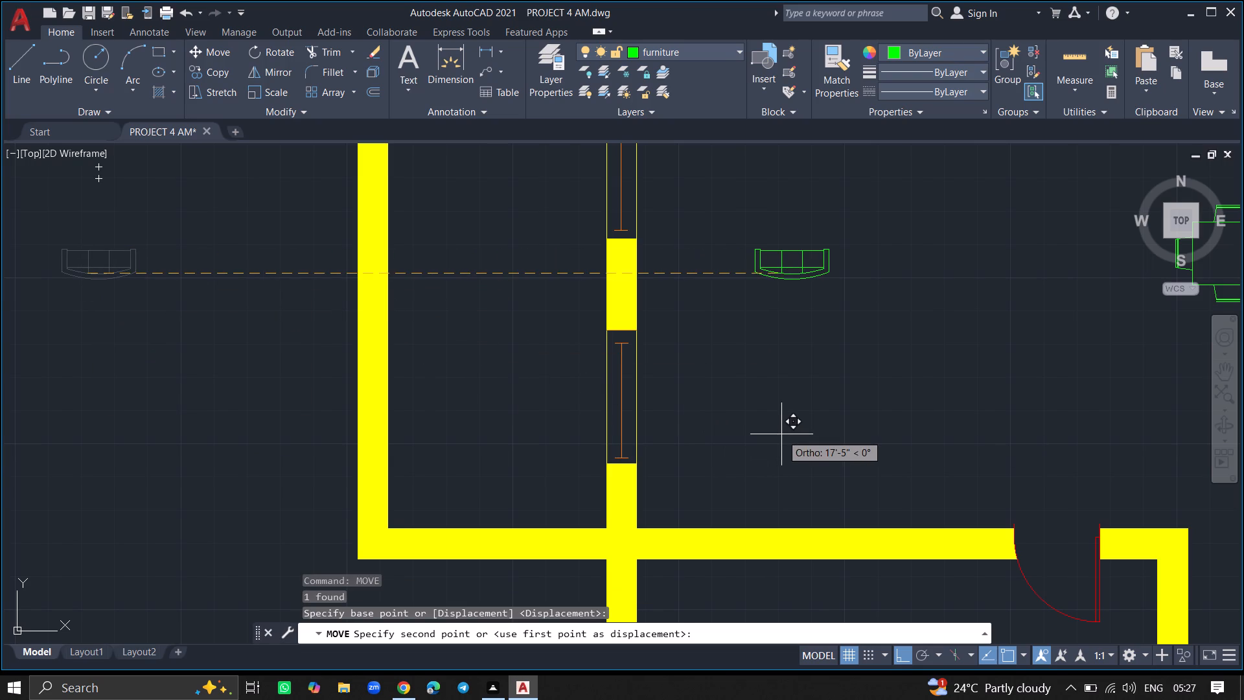
pyautogui.press('F8')
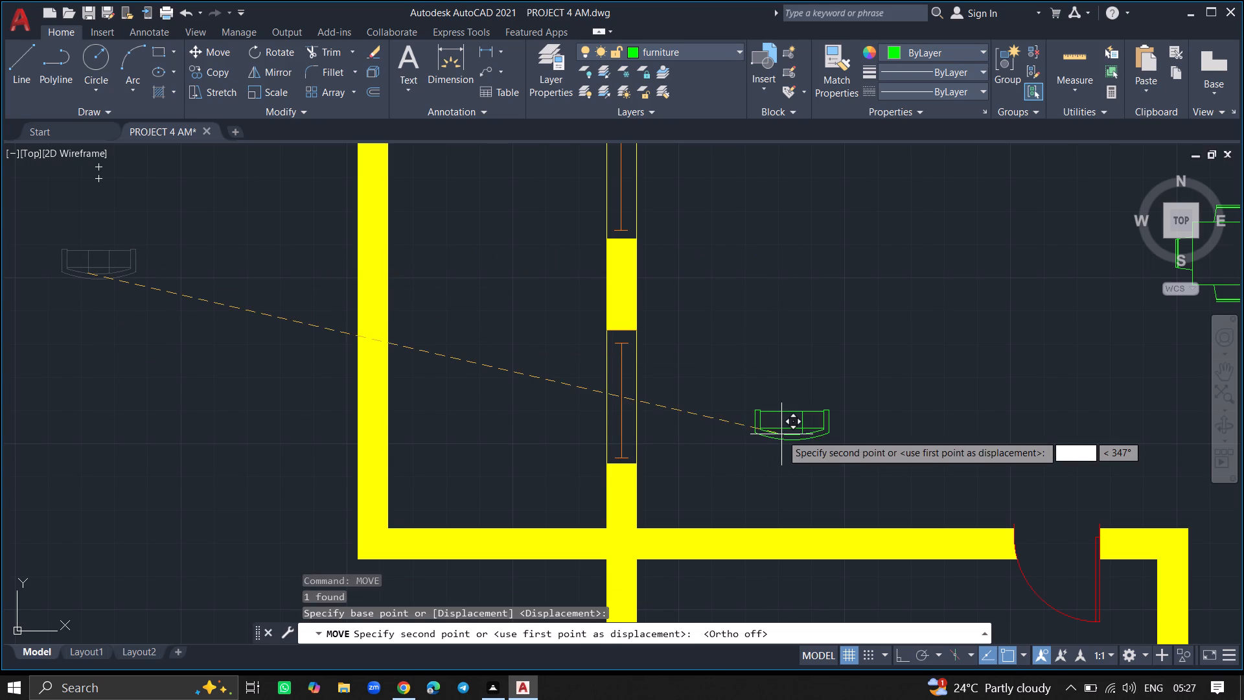
pyautogui.keyDown('ctrl'); pyautogui.scroll(-2, 814, 452); pyautogui.keyUp('ctrl')
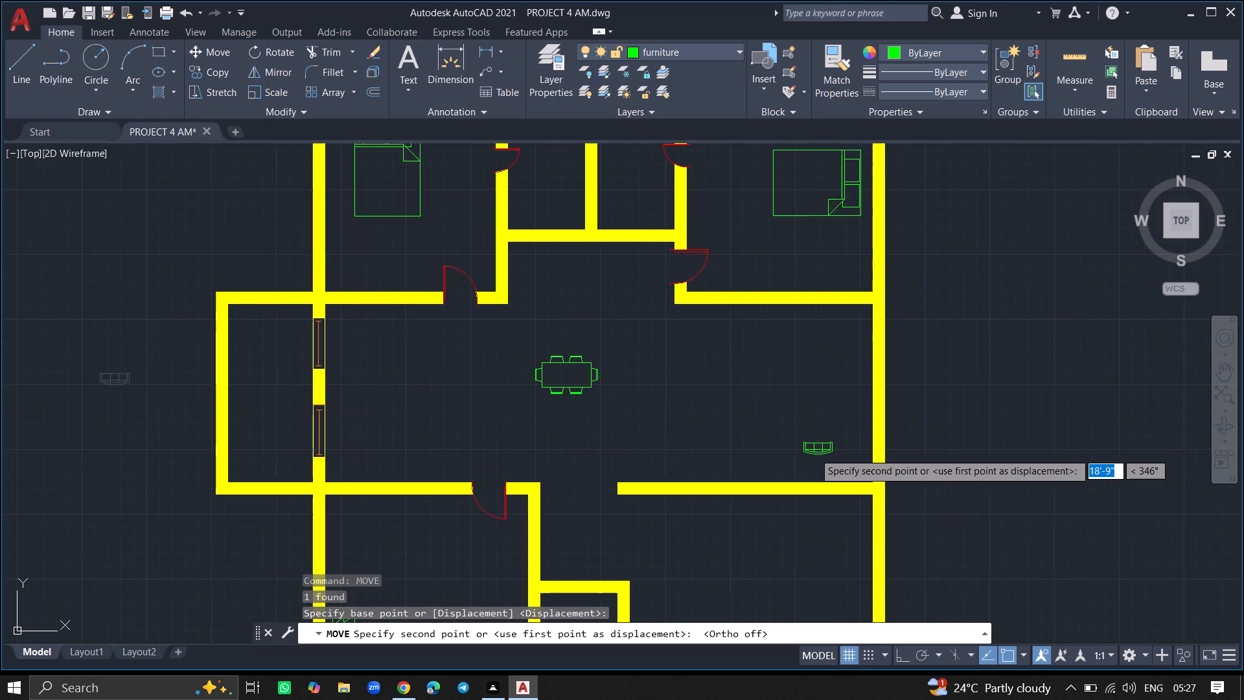
pyautogui.click(768, 460)
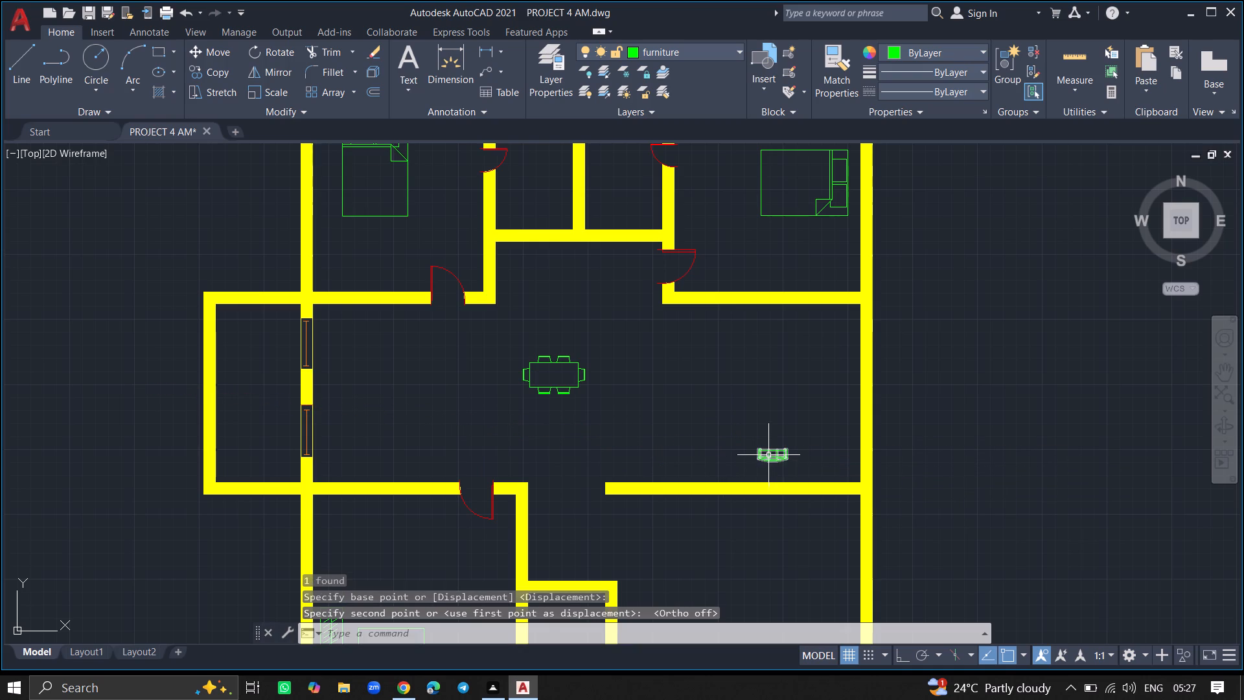
# Scale the sofa in the hall's east part up slightly, using a point on the sofa as base.
pyautogui.click(768, 455)
pyautogui.write('SC')
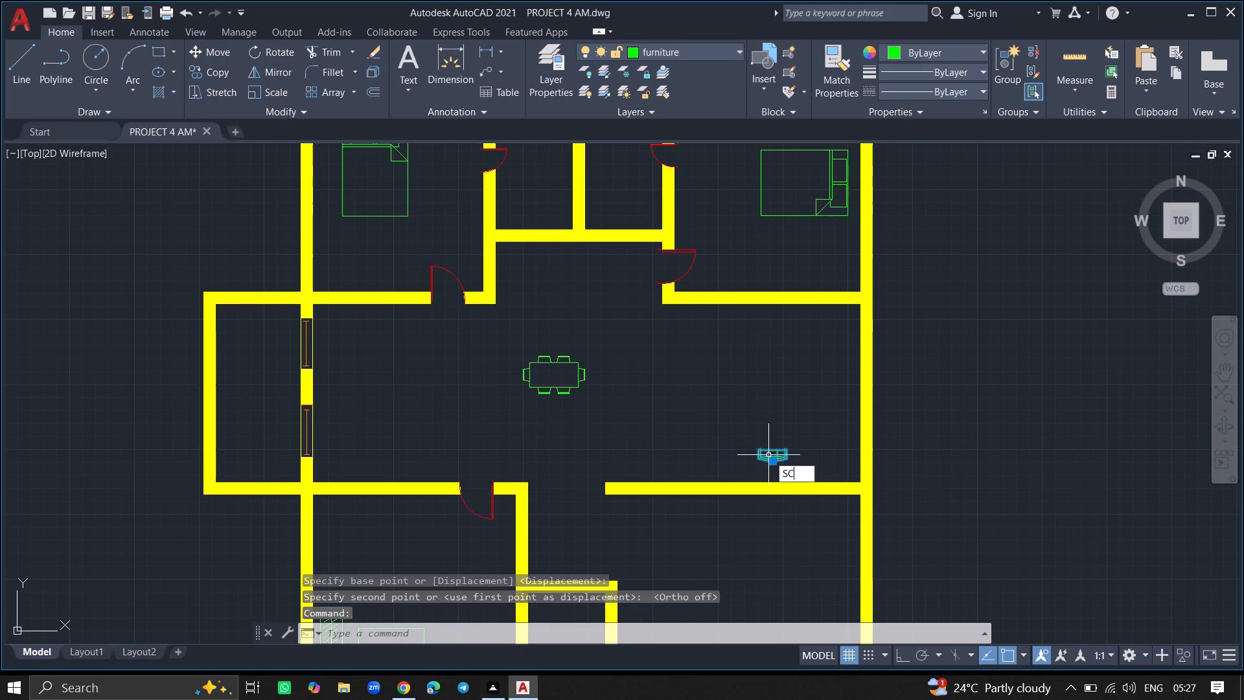
pyautogui.press('Return')
pyautogui.click(768, 455)
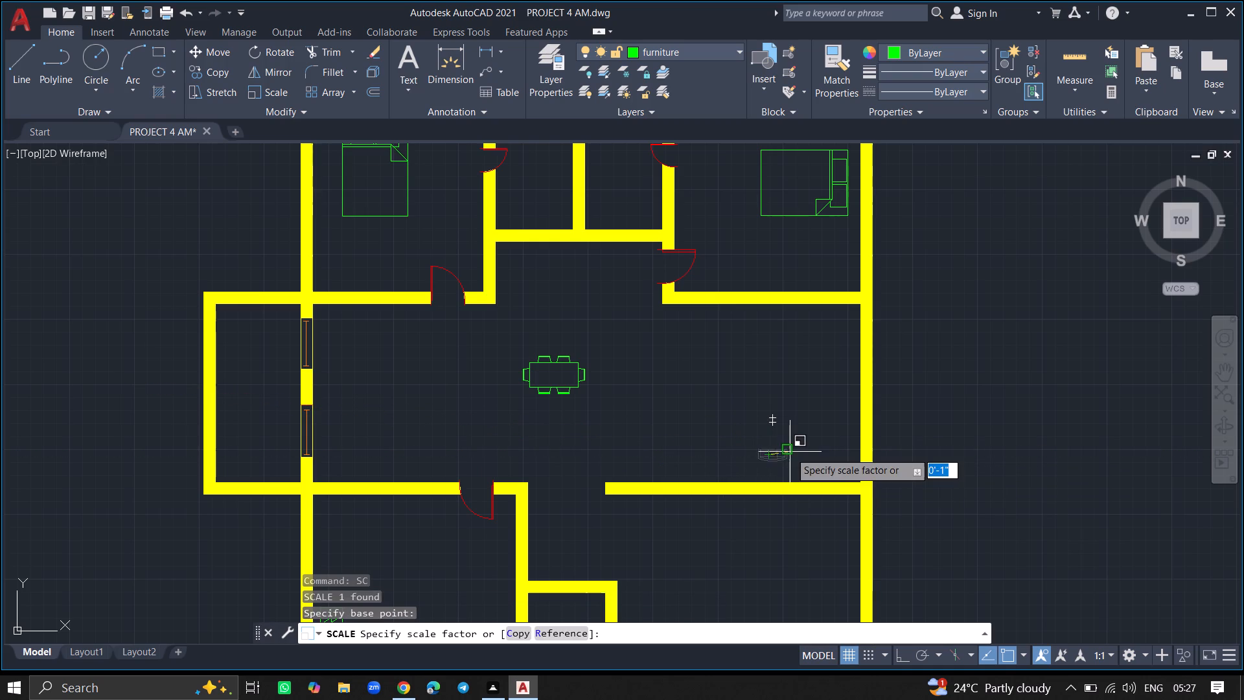
pyautogui.click(790, 452)
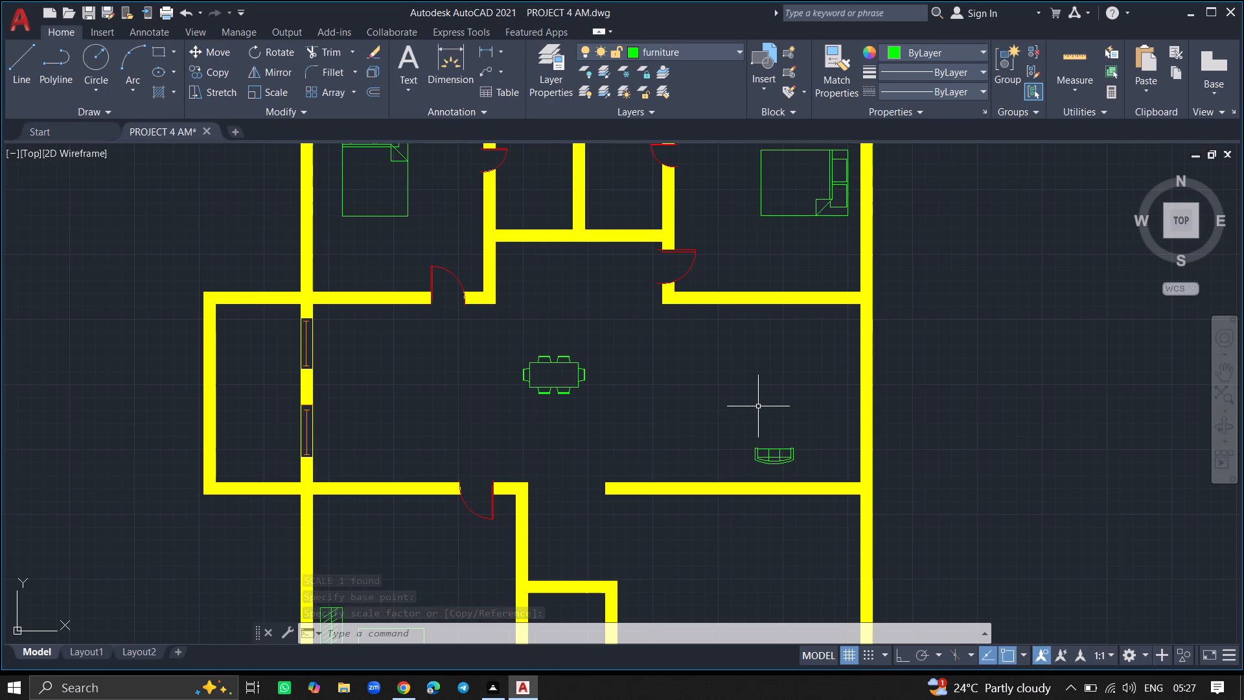
# Draw a small, narrow upright rectangle as a coffee table just above the sofa in the hall's east part.
pyautogui.write('REC')
pyautogui.press('Return')
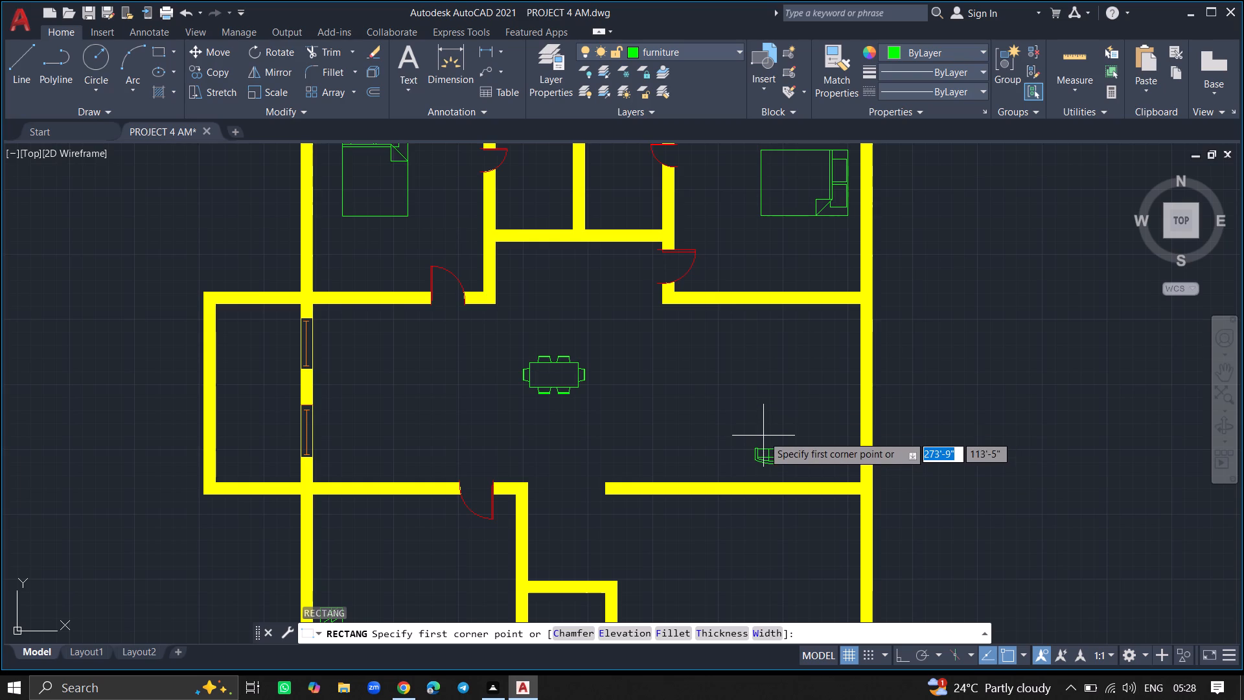
pyautogui.click(763, 436)
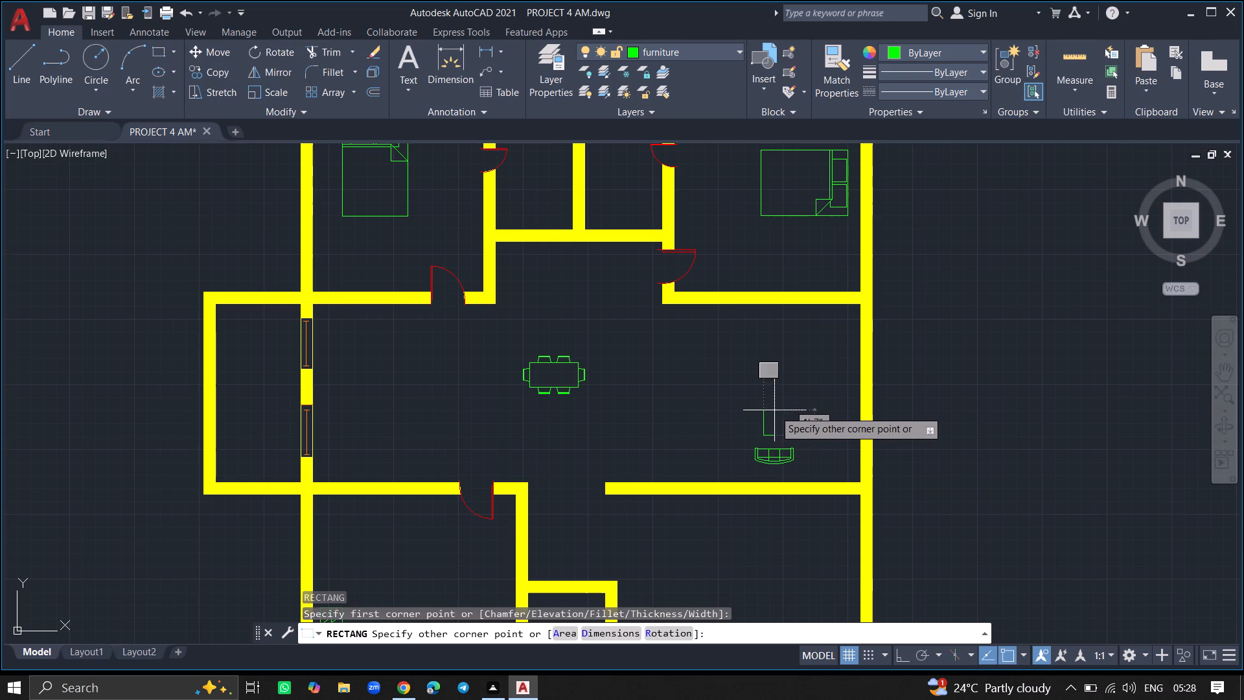
pyautogui.click(777, 407)
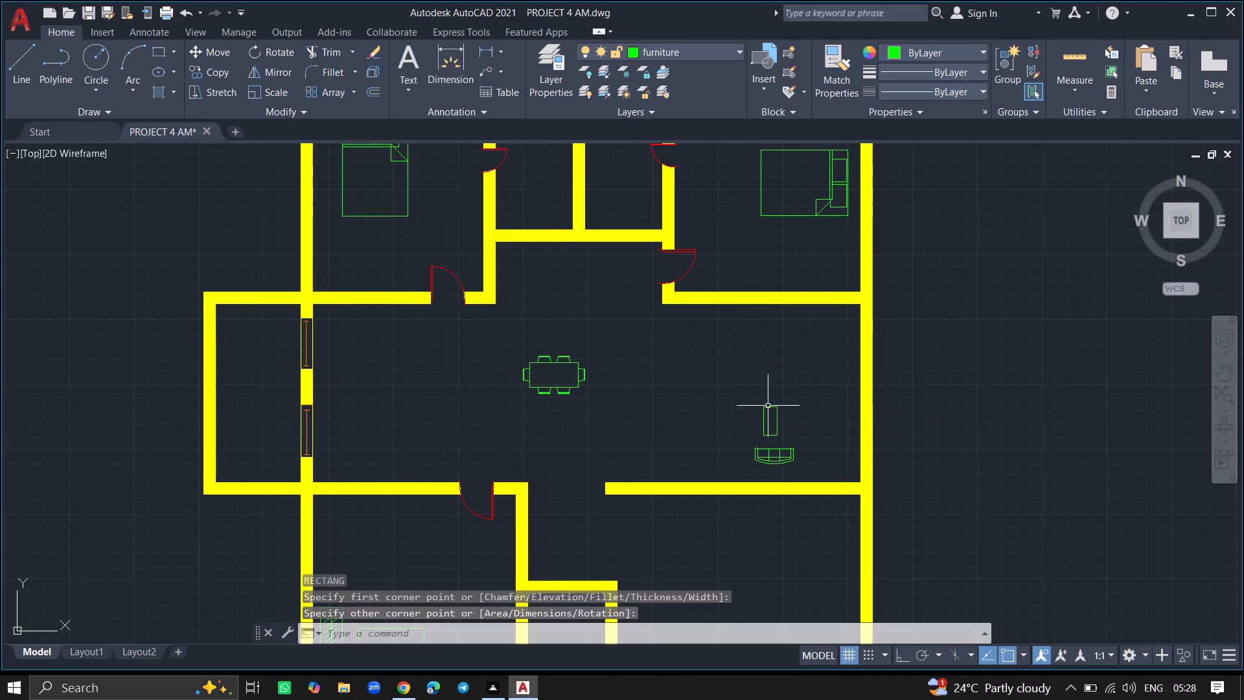
# Copy the sofa about 25'-10" due west, to the hall's west end just above the south wall.
pyautogui.click(761, 457)
pyautogui.write('COPY')
pyautogui.press('Return')
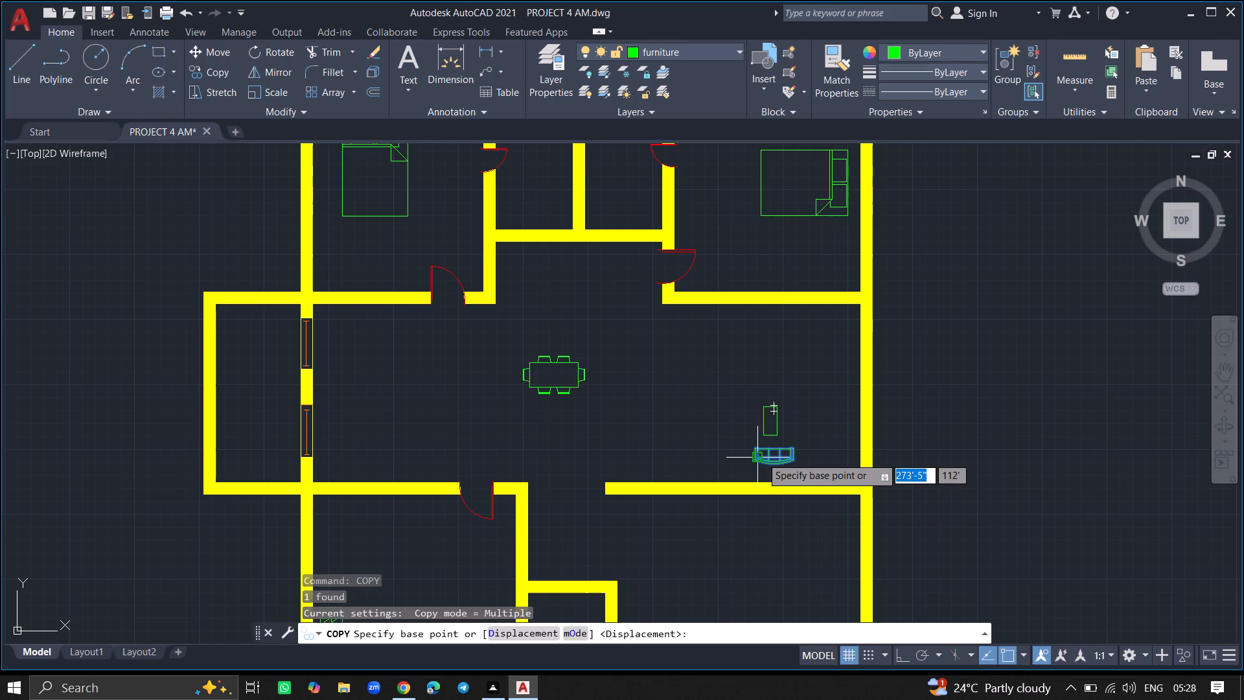
pyautogui.click(761, 457)
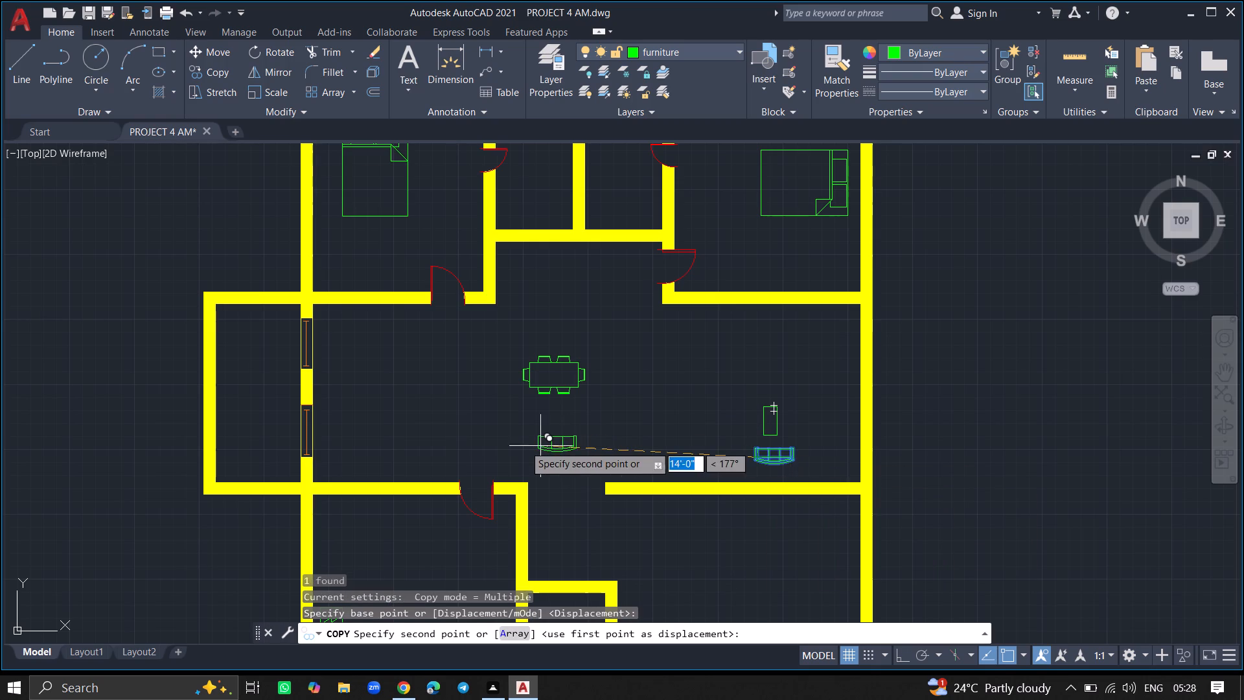
pyautogui.click(356, 456)
pyautogui.press('Escape')
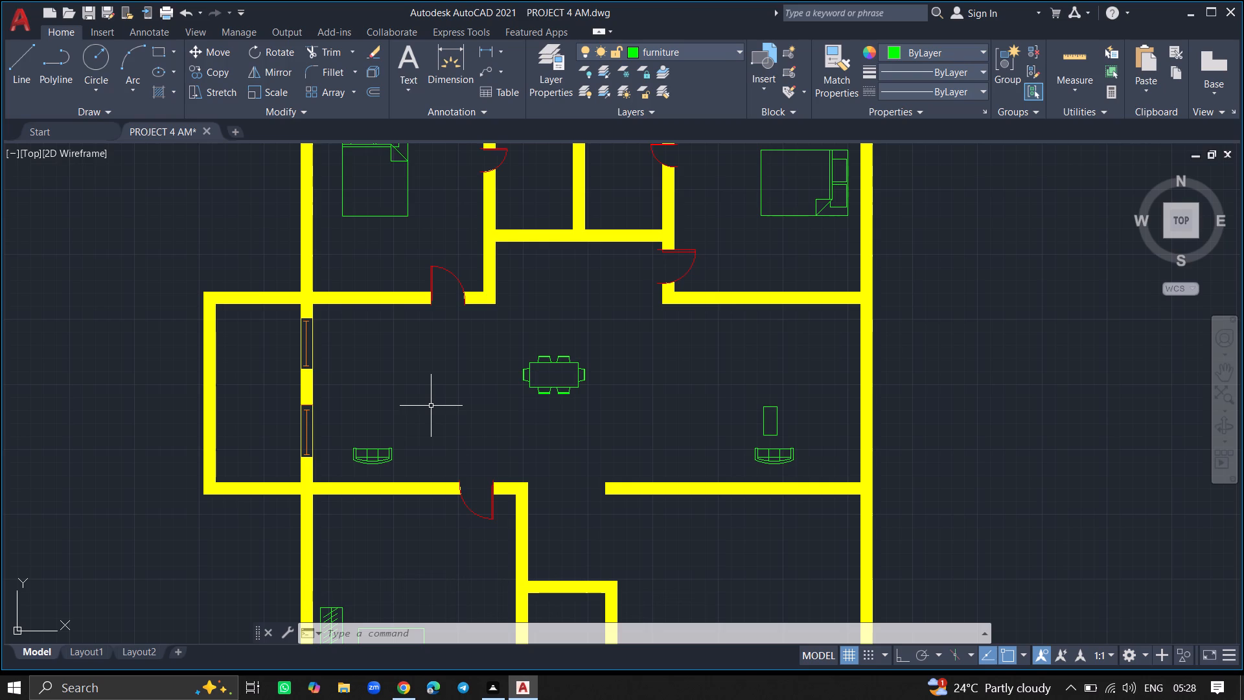
# Copy the coffee table rectangle to the hall's west end, just above the copied sofa.
pyautogui.click(763, 422)
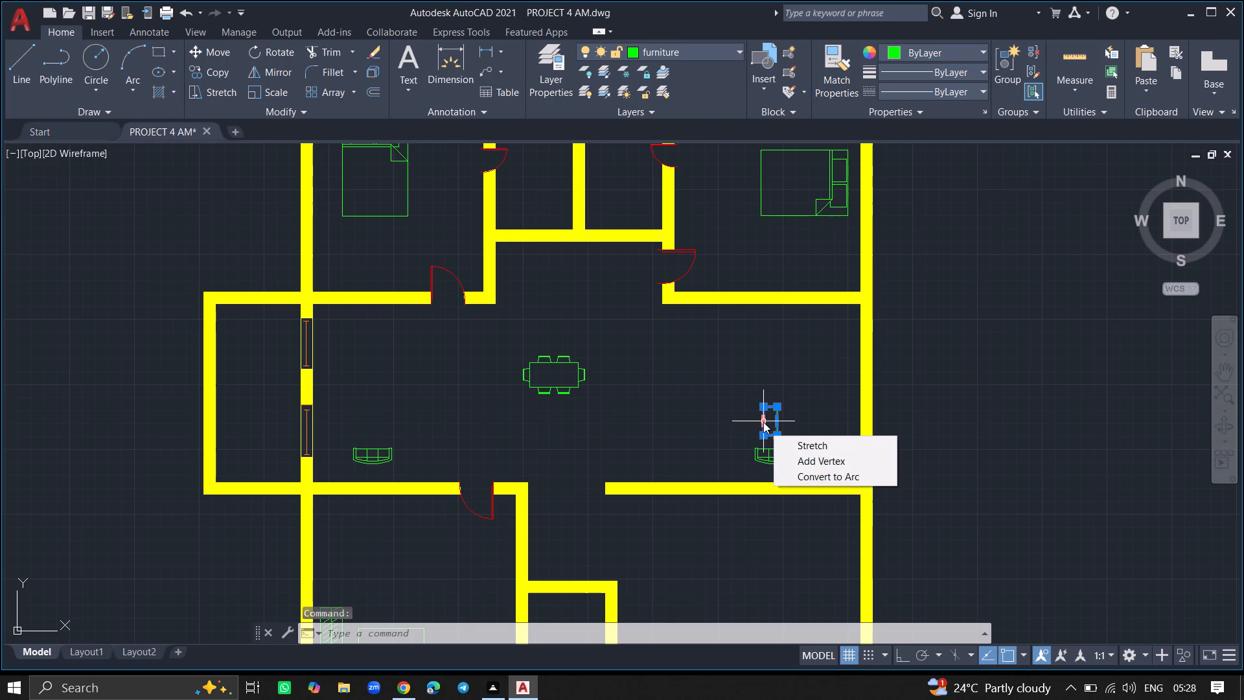
pyautogui.write('COPY')
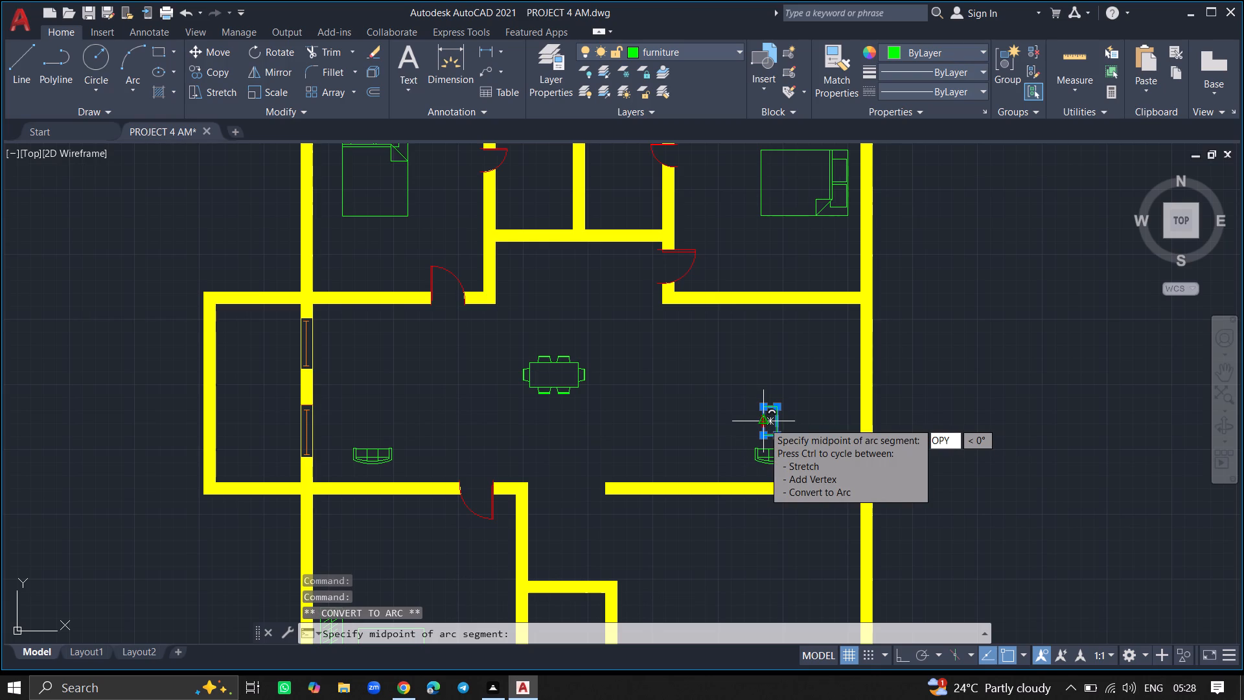
pyautogui.press('Escape')
pyautogui.press('c')
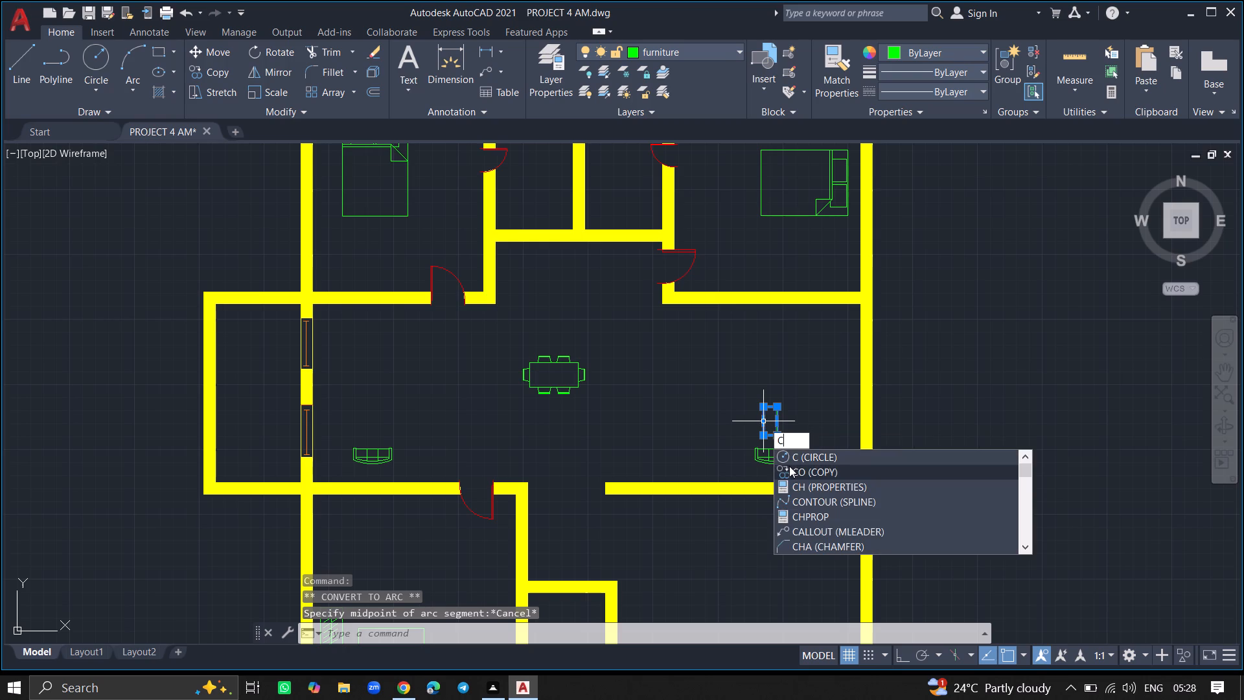
pyautogui.click(789, 466)
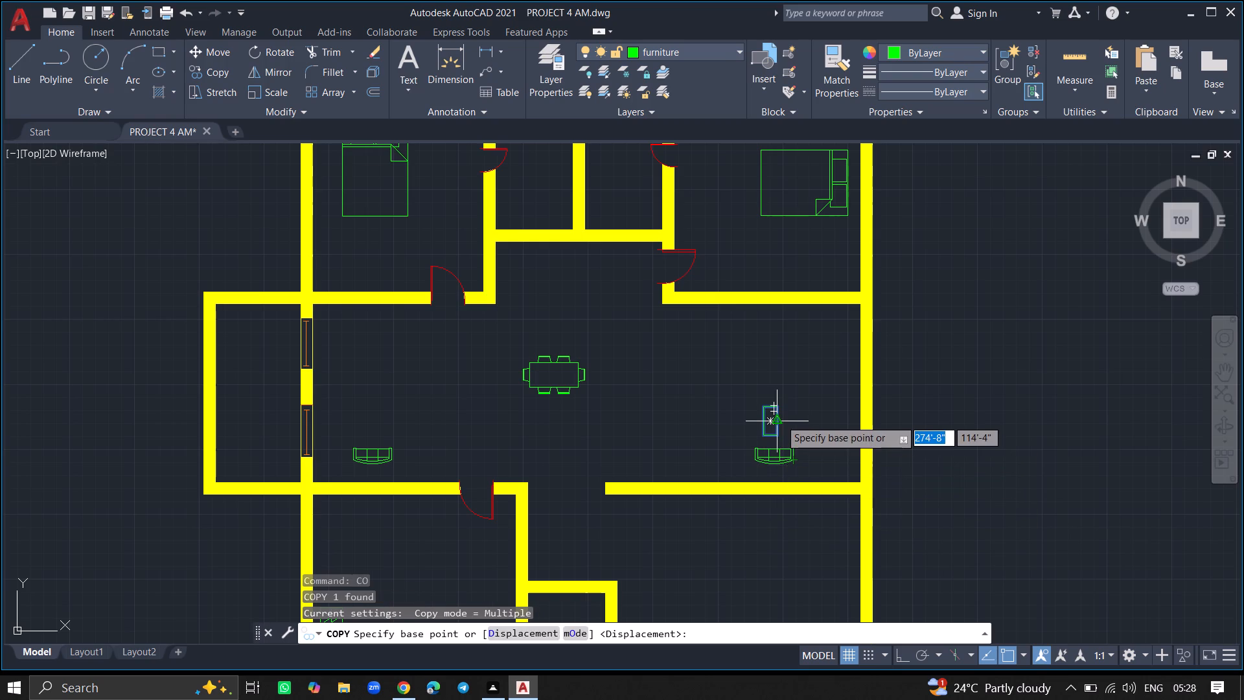
pyautogui.click(780, 419)
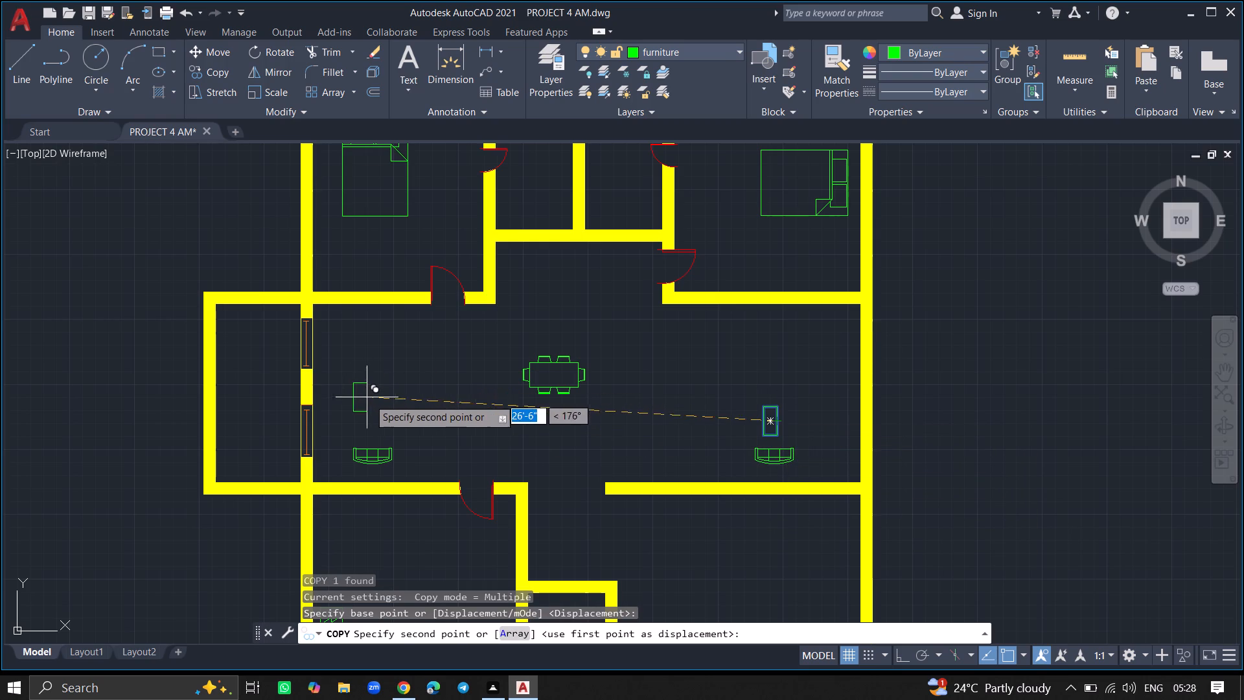
pyautogui.click(376, 413)
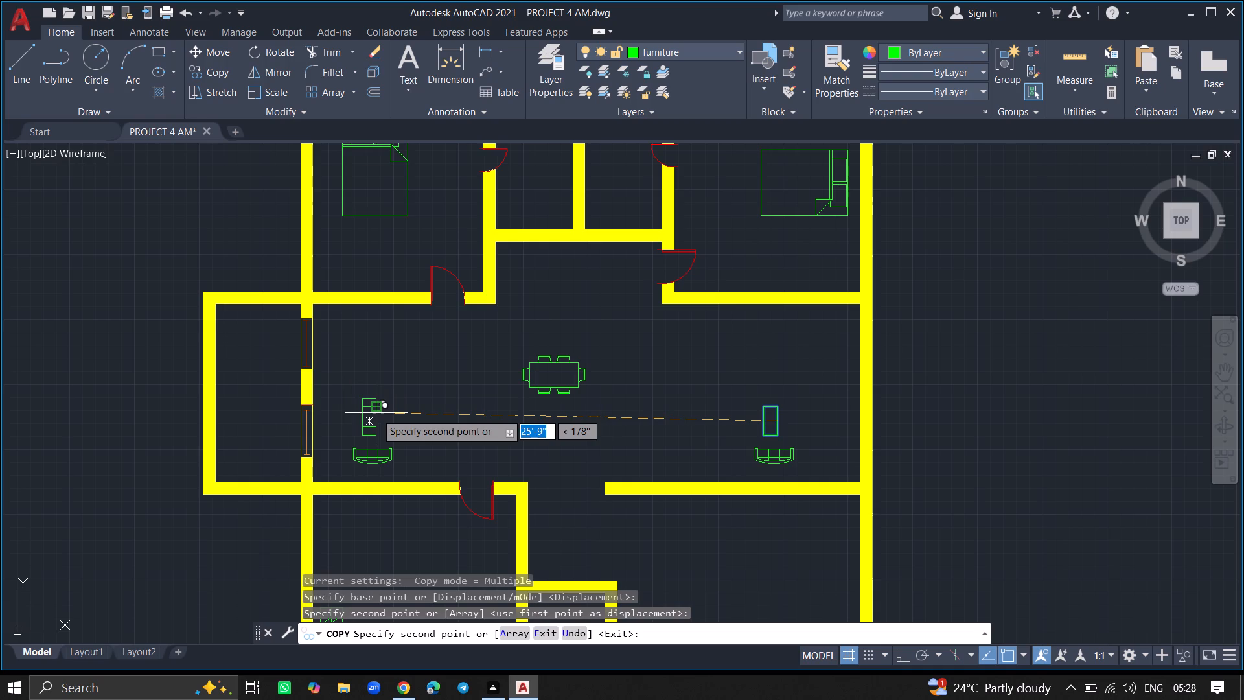
pyautogui.press('Return')
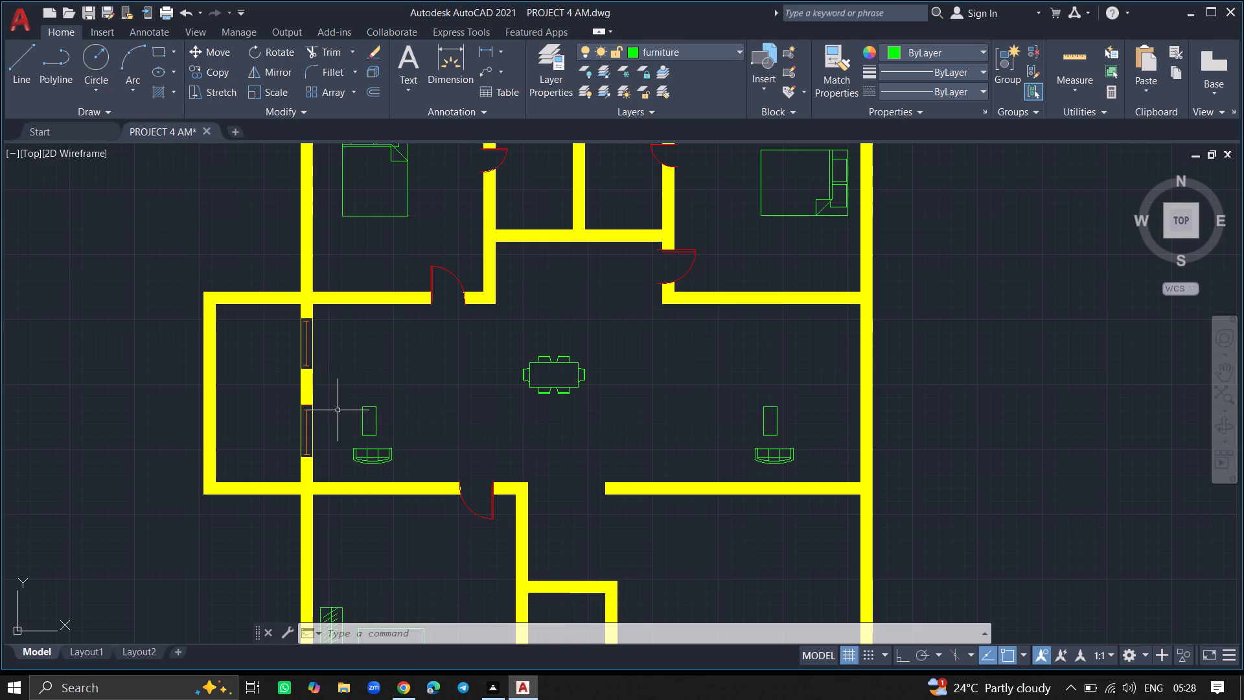
# Copy the west sofa to a spot above and slightly west of the west coffee table.
pyautogui.click(357, 459)
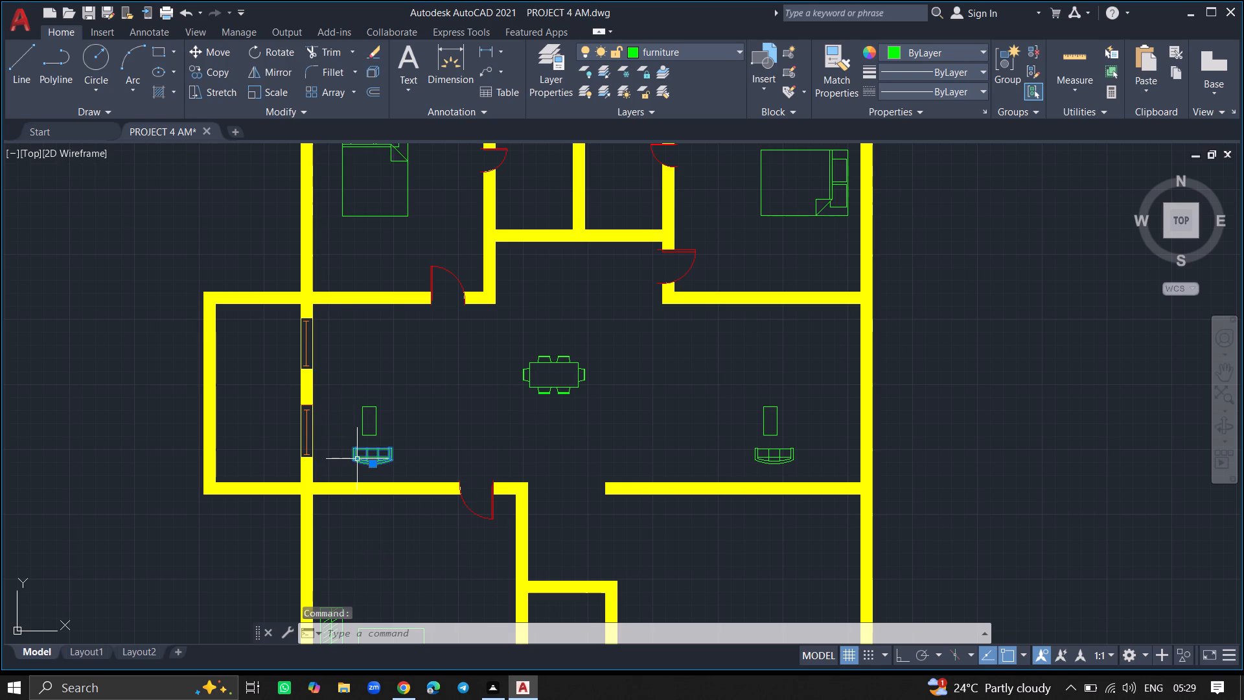
pyautogui.write('COPY')
pyautogui.press('Return')
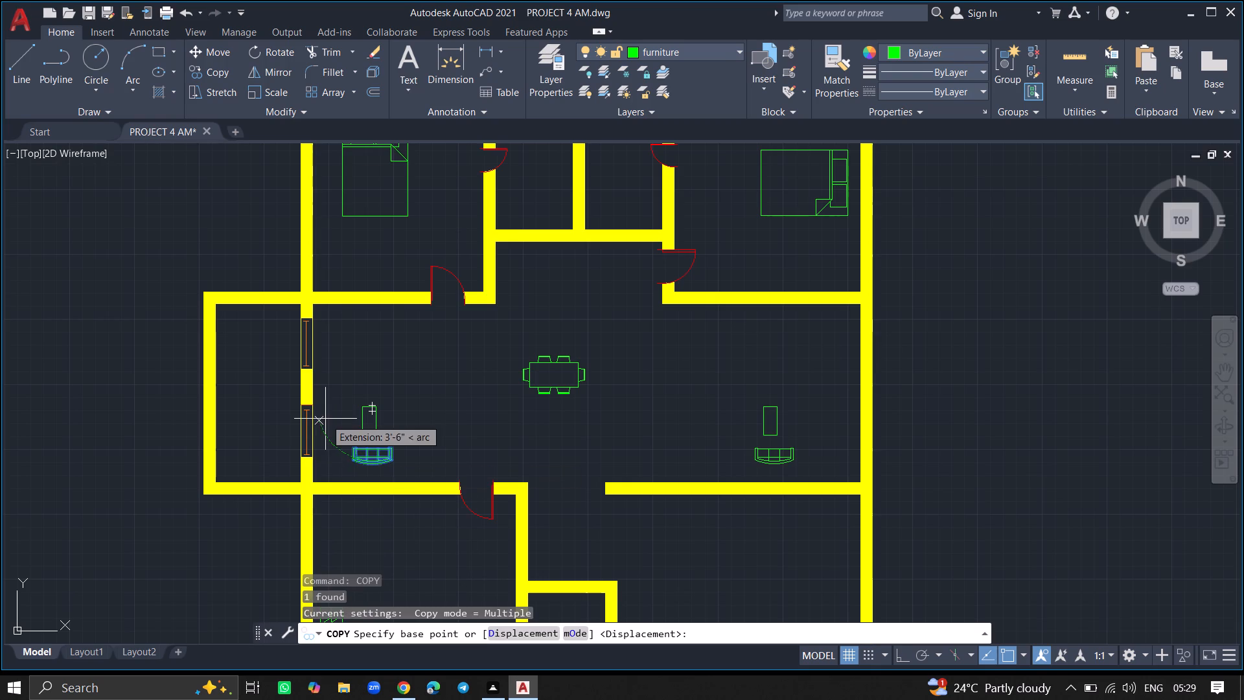
pyautogui.click(367, 460)
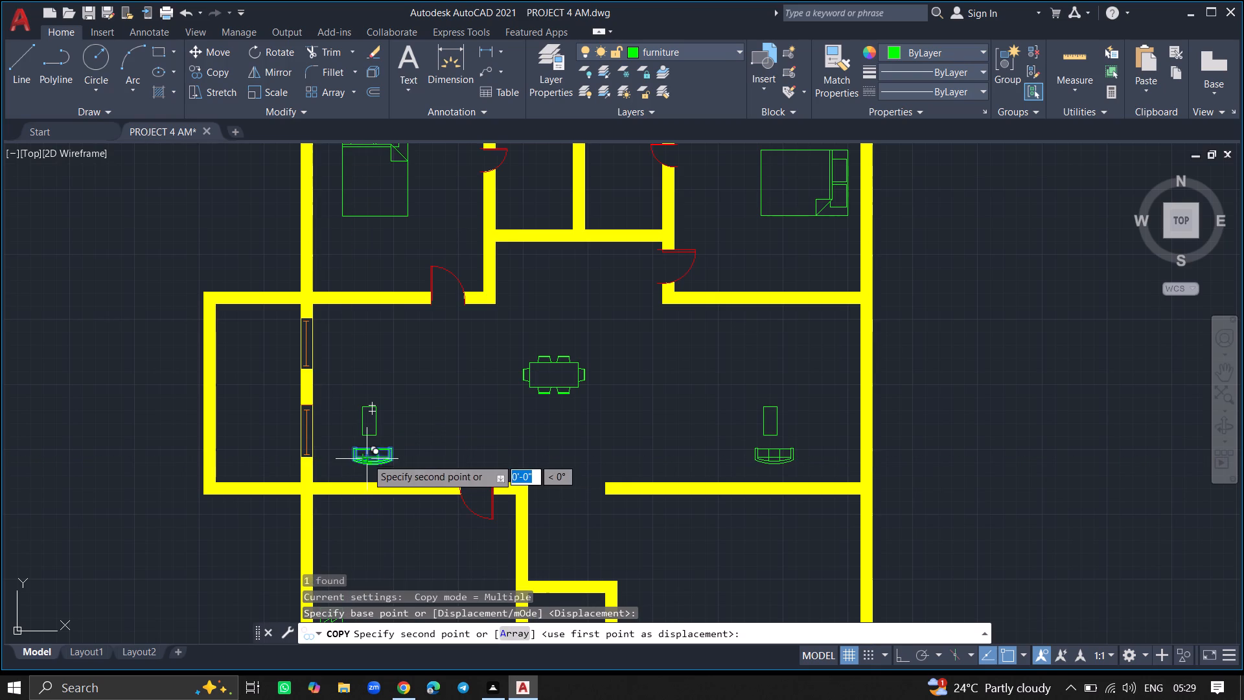
pyautogui.keyDown('ctrl'); pyautogui.scroll(6, 349, 412); pyautogui.keyUp('ctrl')
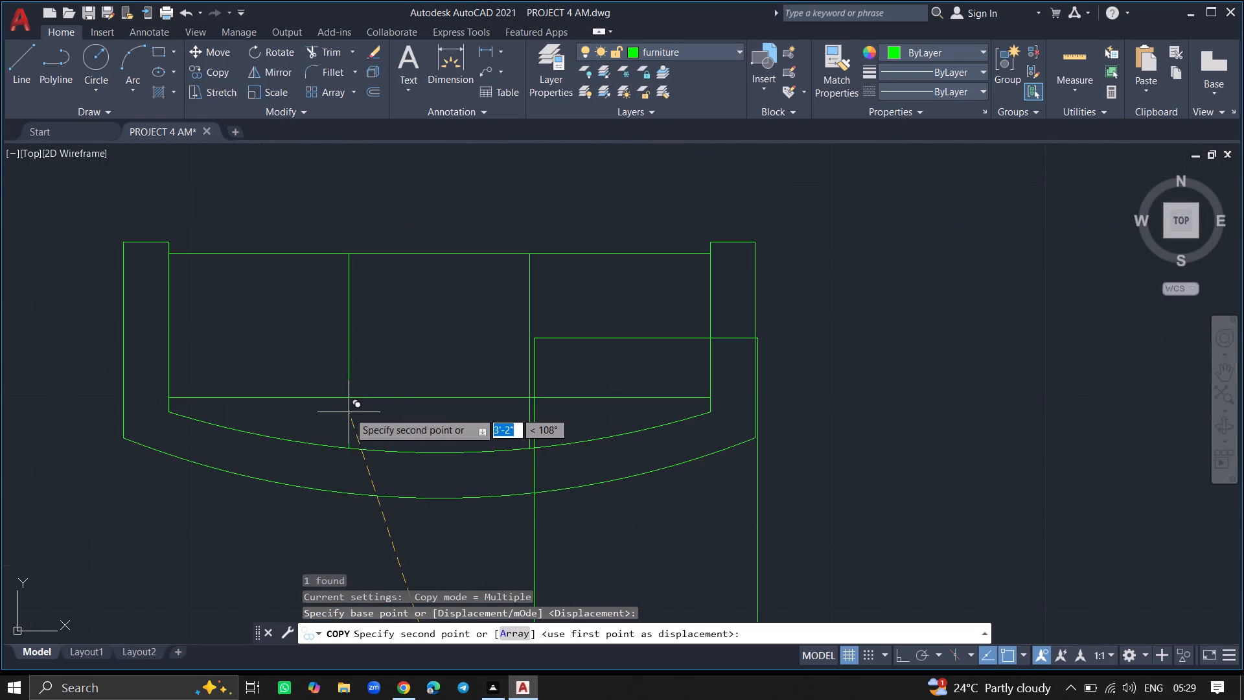
pyautogui.keyDown('ctrl'); pyautogui.scroll(-3, 316, 287); pyautogui.keyUp('ctrl')
pyautogui.click(312, 252)
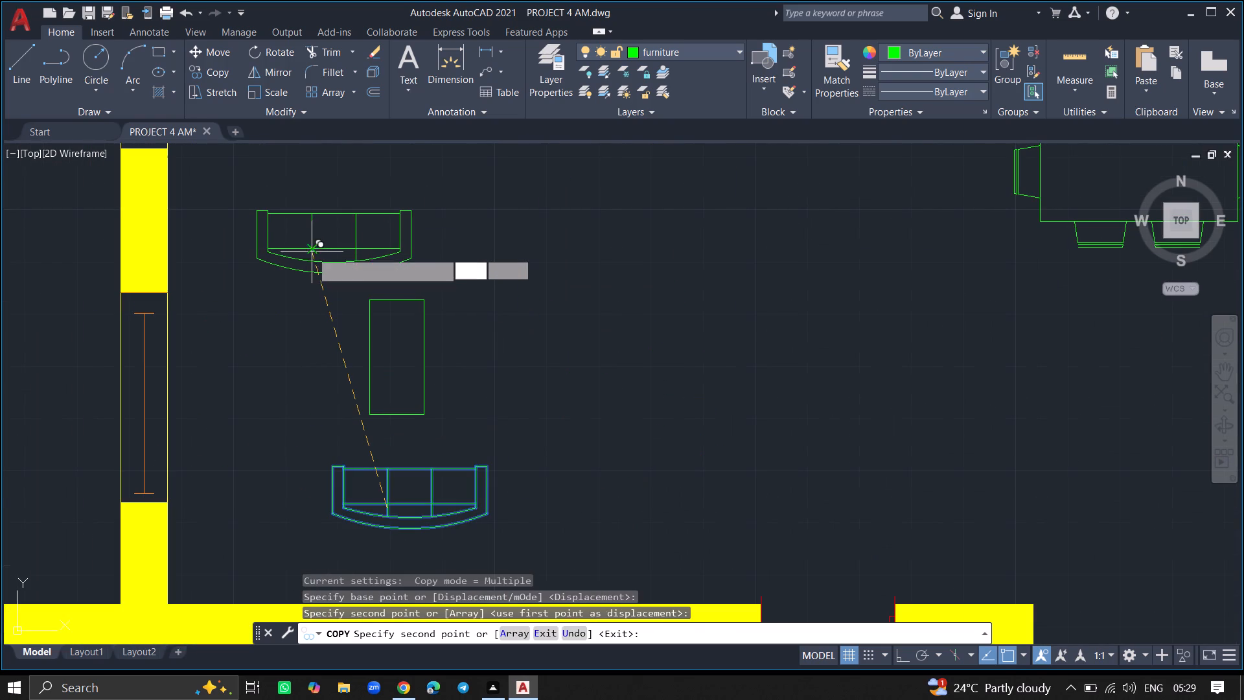
pyautogui.press('Return')
# Rotate the upper west sofa by 270° about a point on its seat, so its curved back faces the west wall.
pyautogui.click(312, 252)
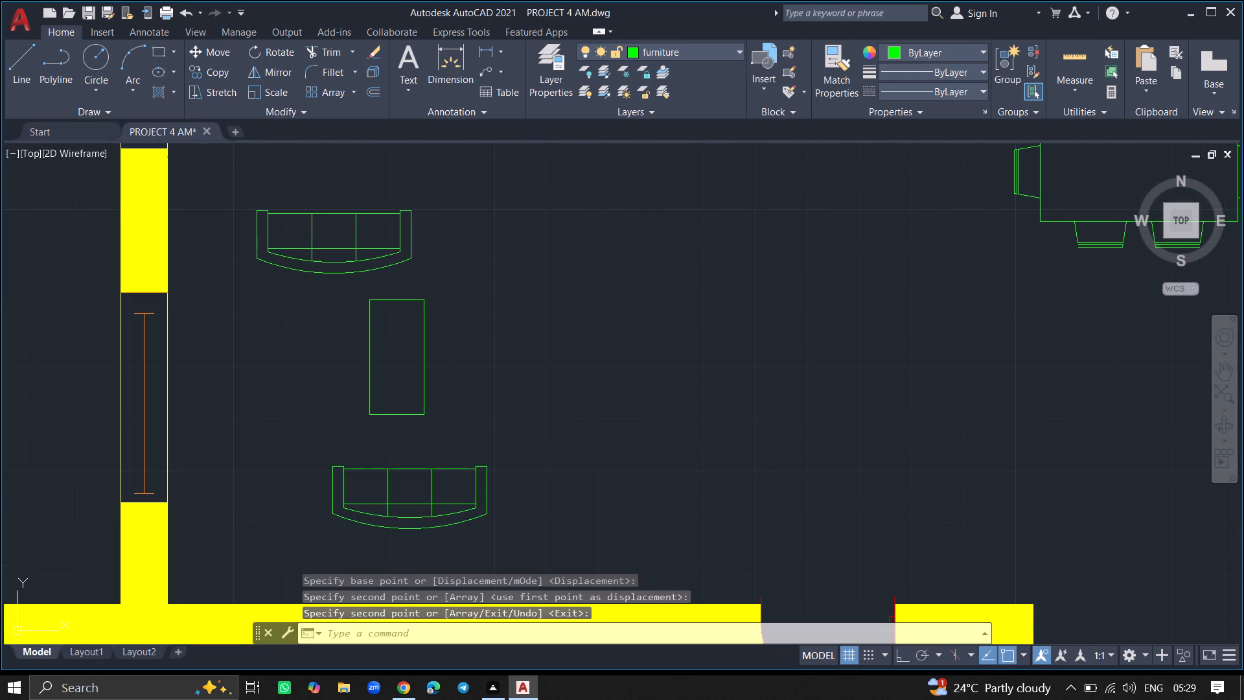
pyautogui.click(312, 252)
pyautogui.write('ROT')
pyautogui.press('Return')
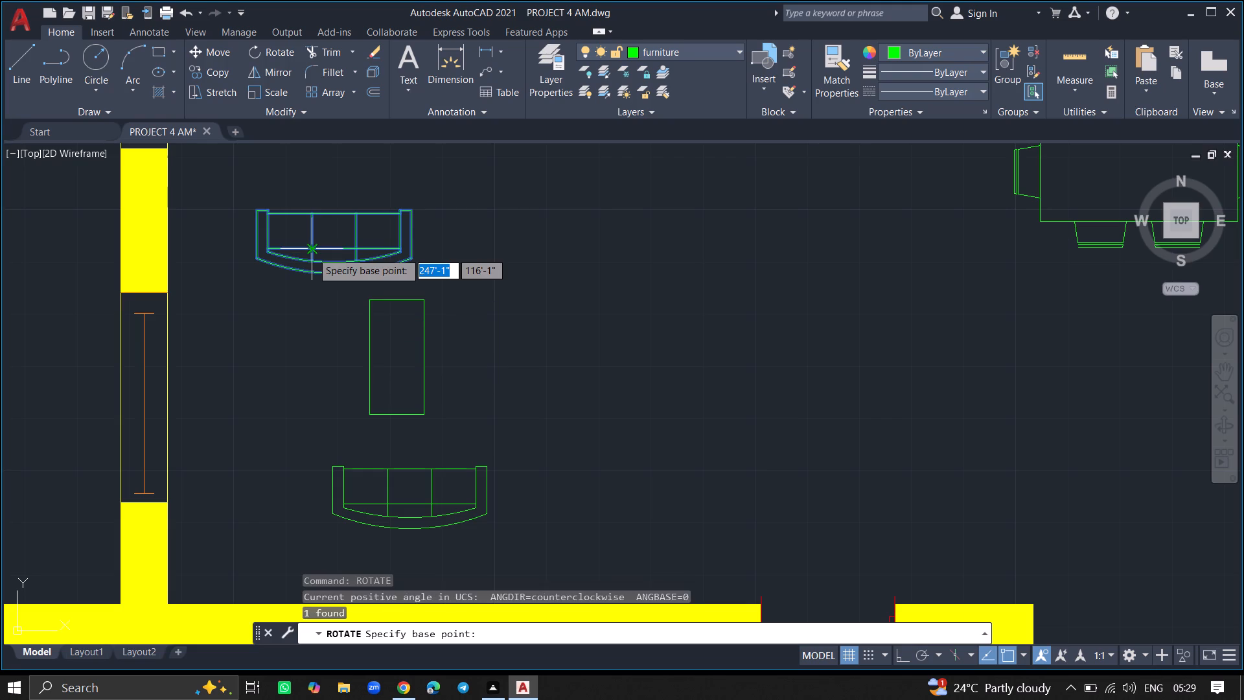
pyautogui.click(312, 252)
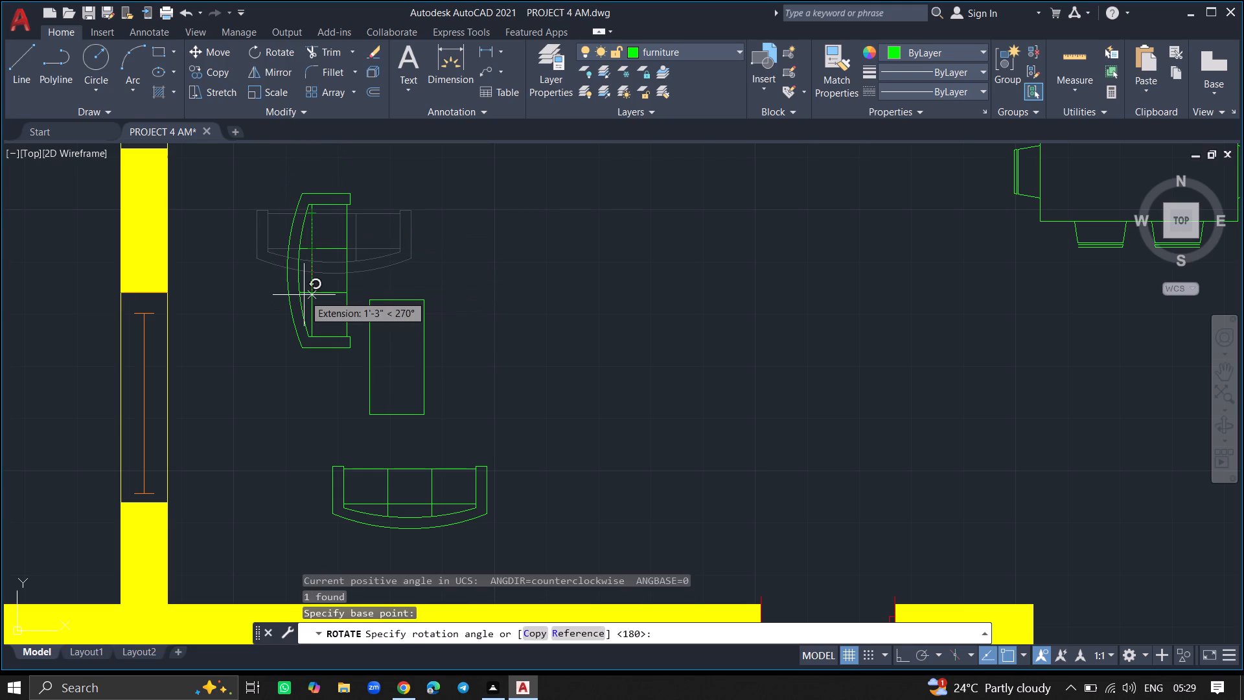
pyautogui.click(304, 295)
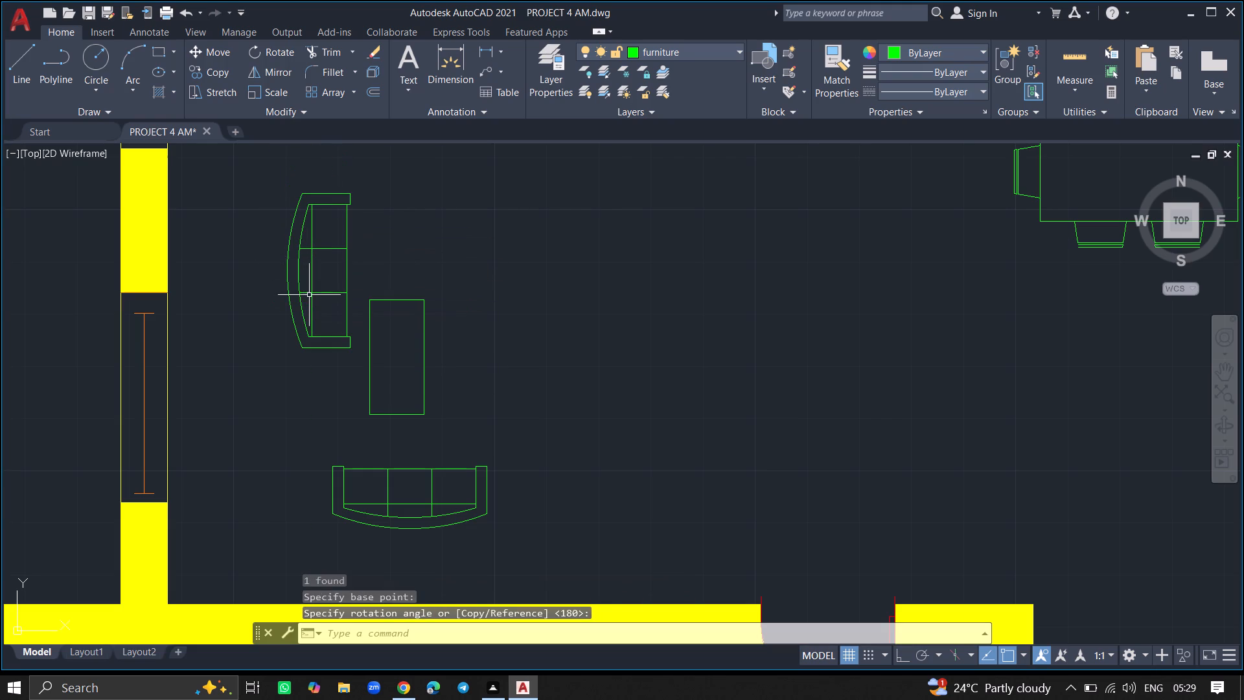
# Move the rotated west sofa about 1'-4" southwest, so it sits beside the west coffee table and closer to the west wall.
pyautogui.click(310, 295)
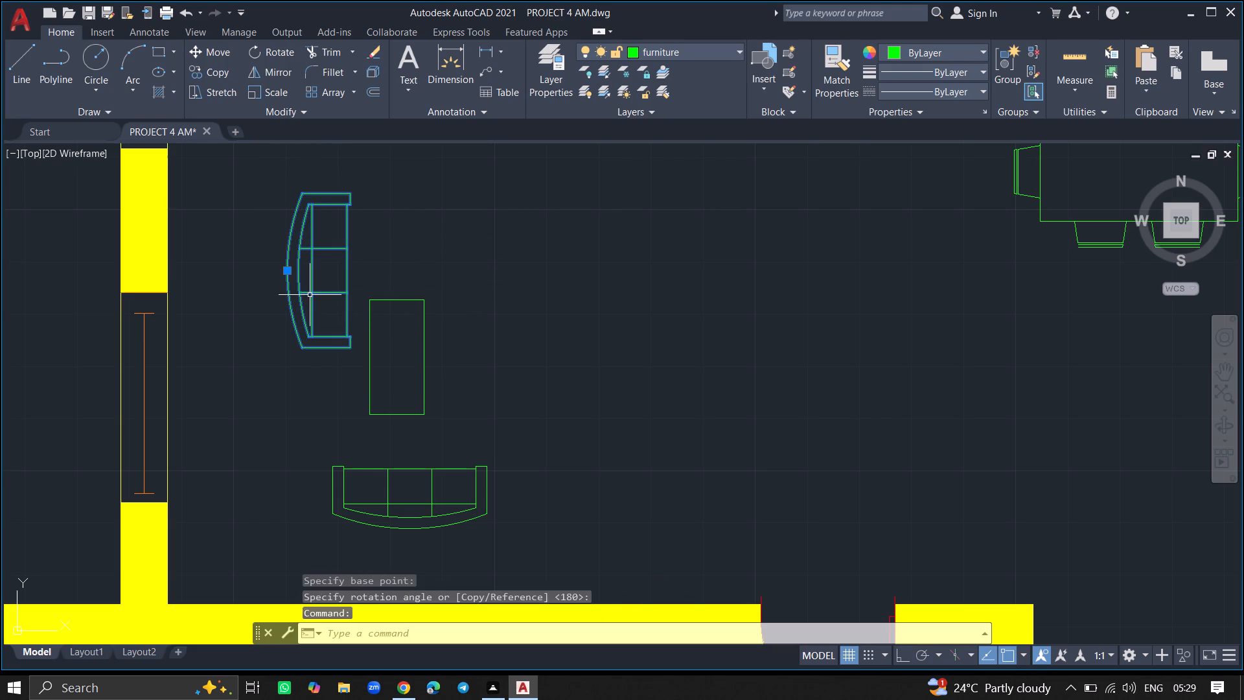
pyautogui.write('MOVE')
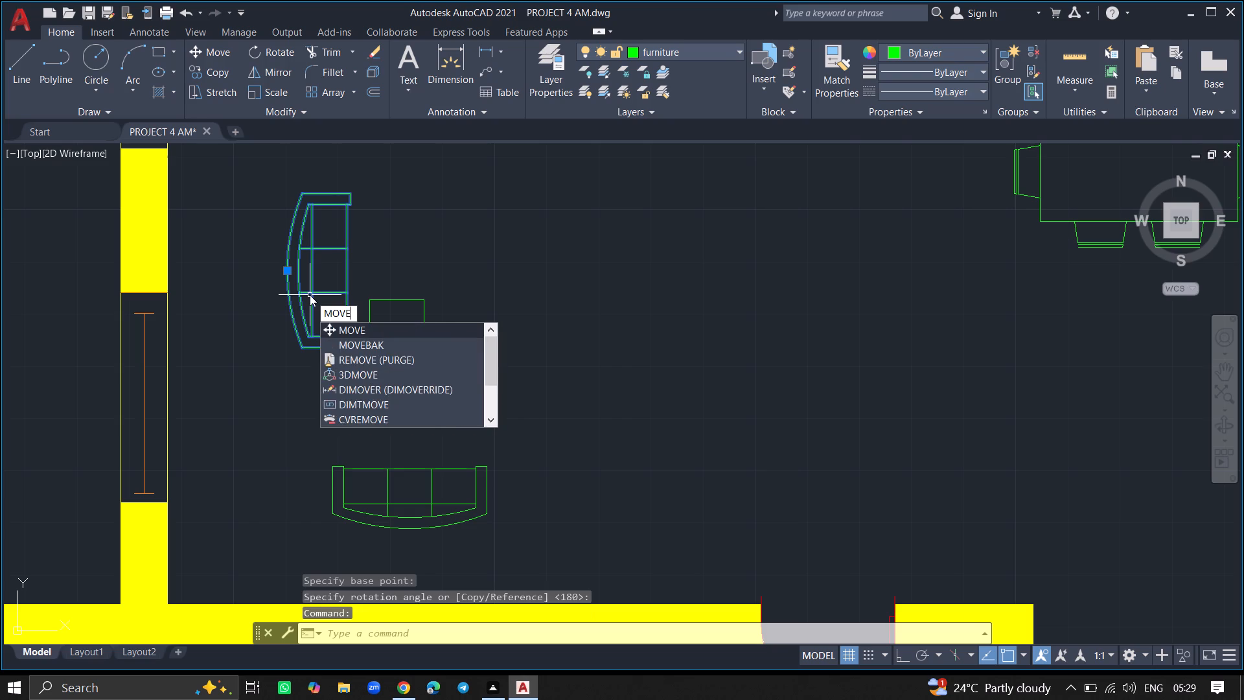
pyautogui.press('Return')
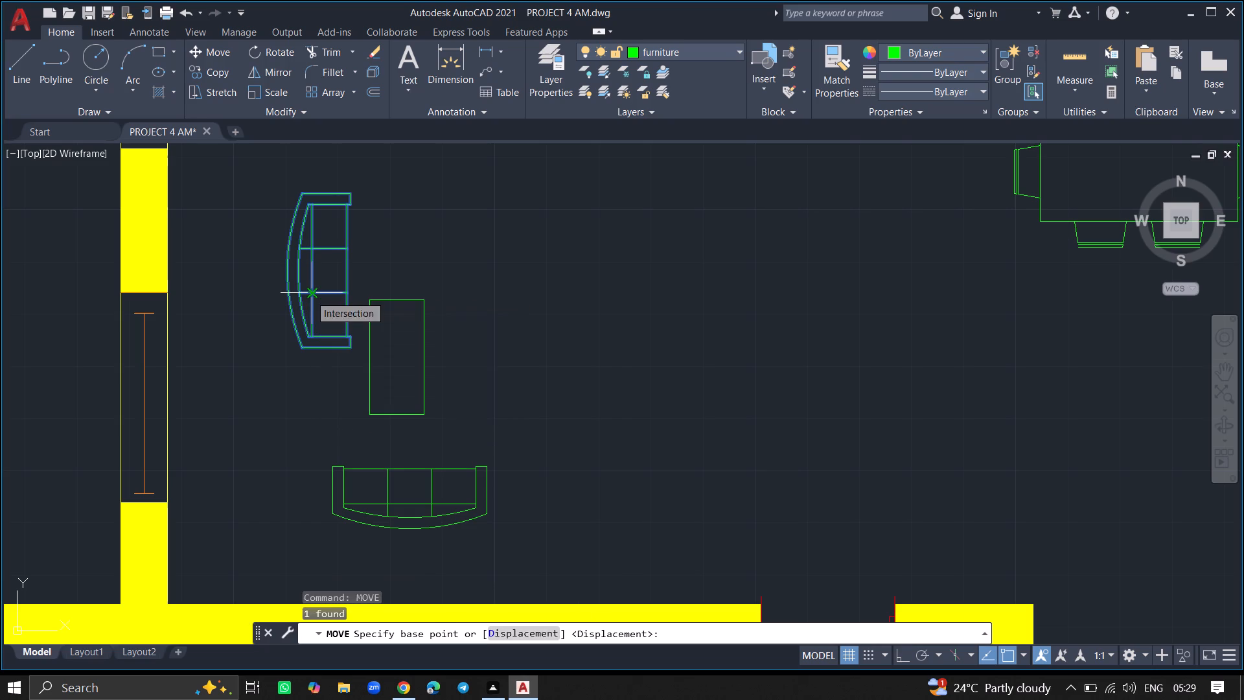
pyautogui.click(310, 295)
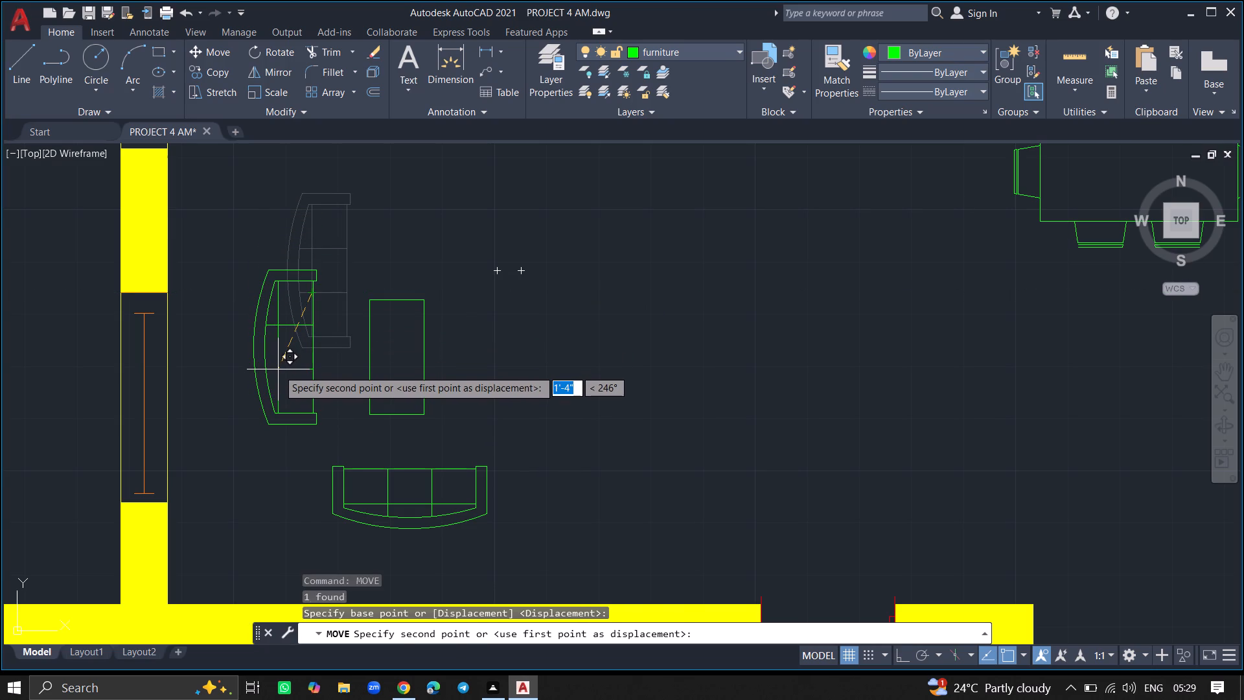
pyautogui.click(278, 369)
# Copy the east sofa below the east coffee table about 4'-4" to the northwest, into open hall space west of the coffee table.
pyautogui.keyDown('ctrl'); pyautogui.scroll(-3, 347, 373); pyautogui.keyUp('ctrl')
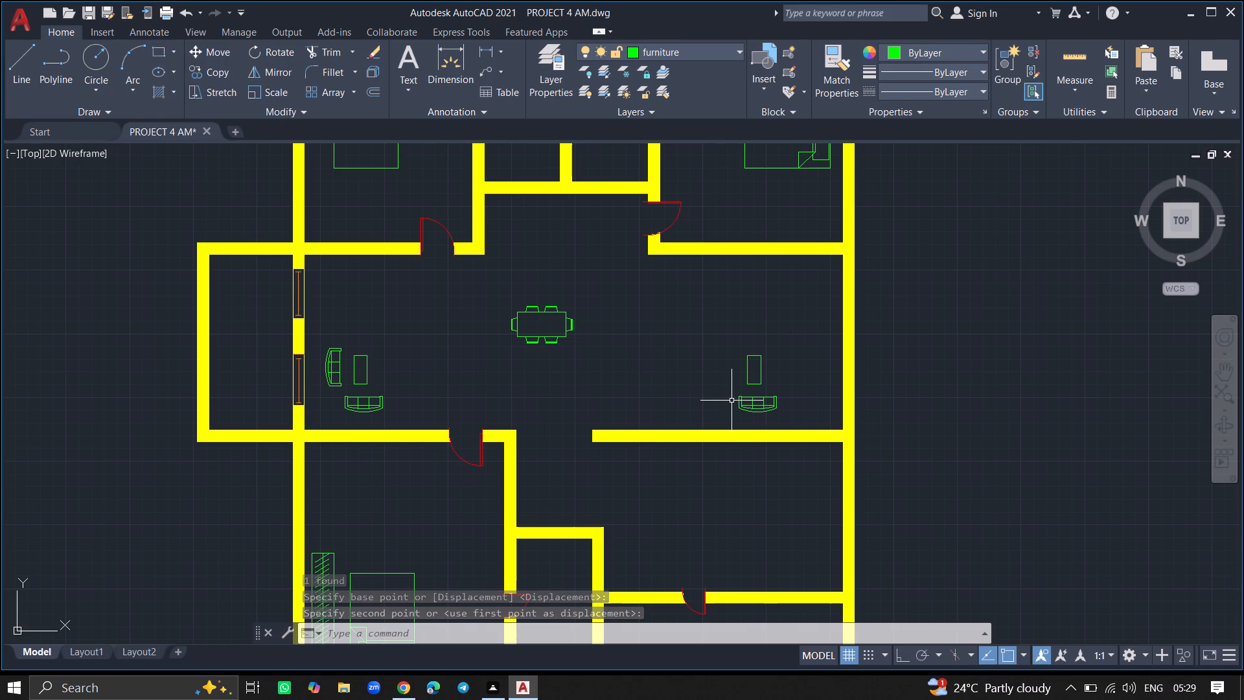
pyautogui.click(746, 408)
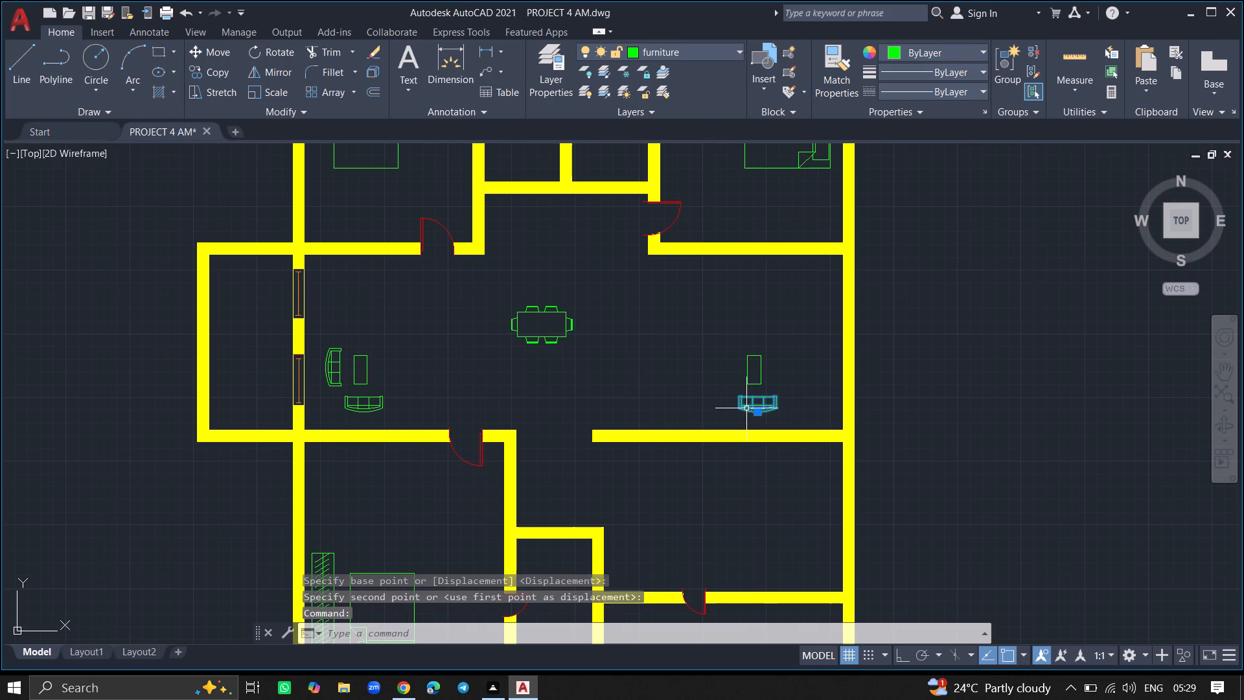
pyautogui.write('COPY')
pyautogui.press('Return')
pyautogui.click(746, 408)
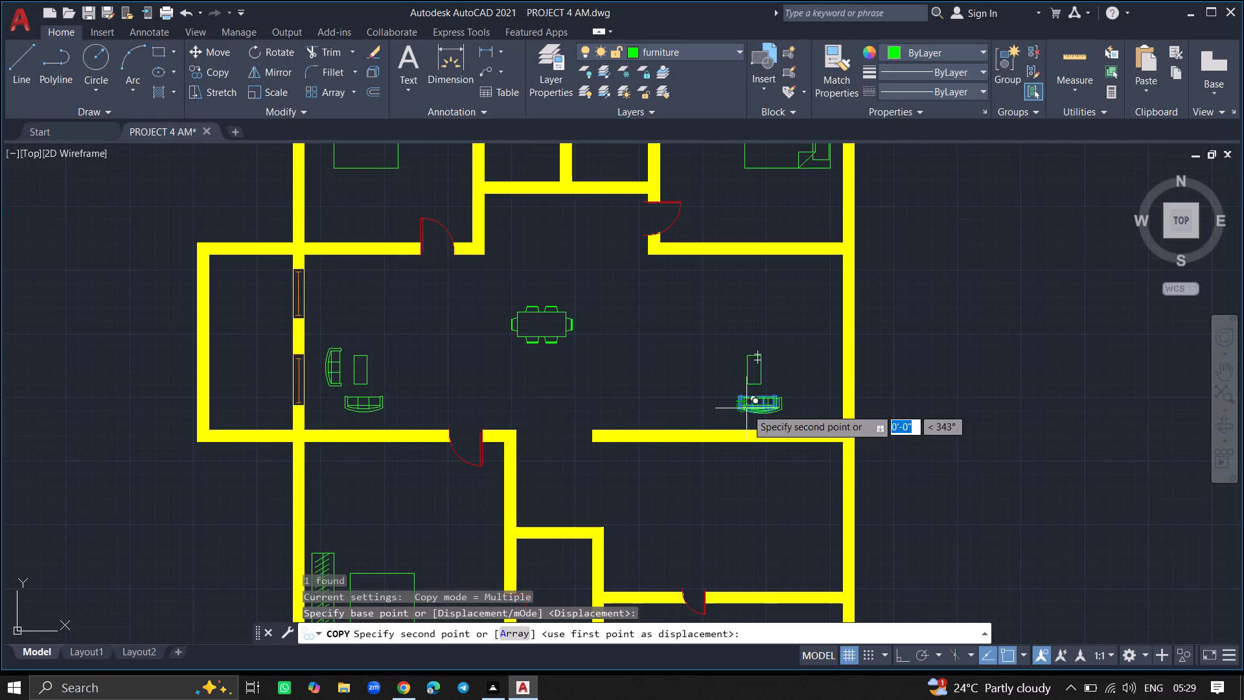
pyautogui.click(684, 375)
pyautogui.press('Return')
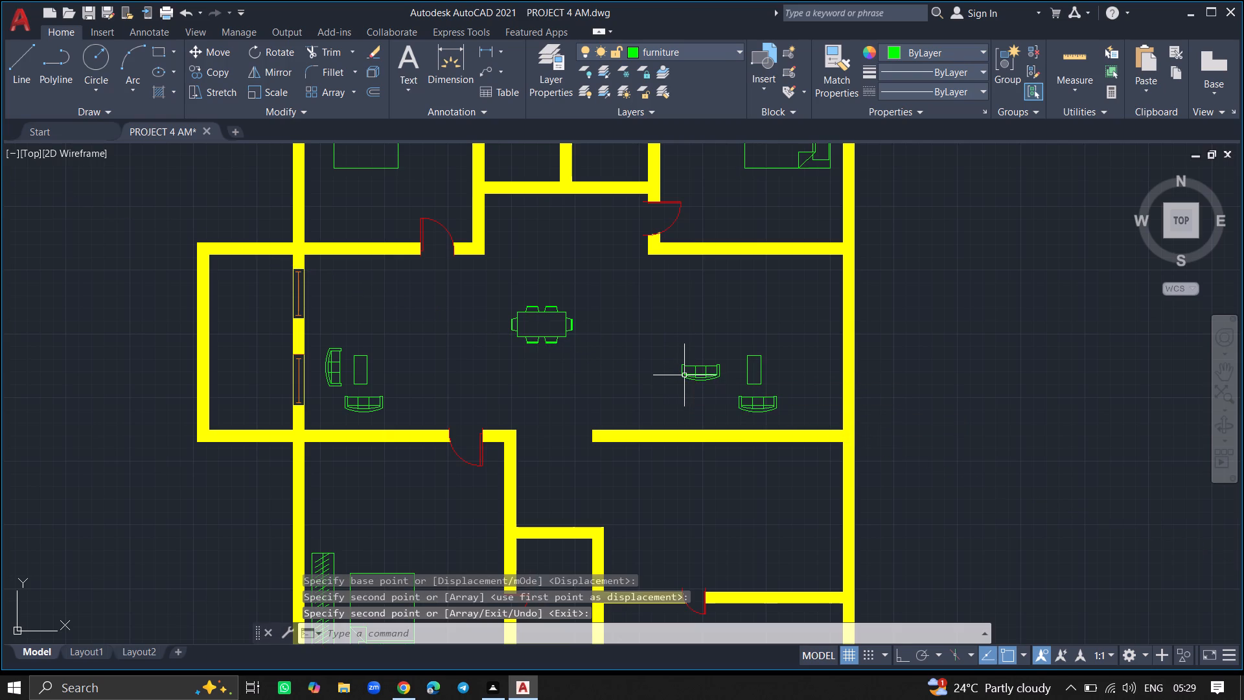
# Rotate the new east sofa copy to about 270° around a point near its west end, so its curved back faces west.
pyautogui.click(684, 375)
pyautogui.write('ROT')
pyautogui.press('Return')
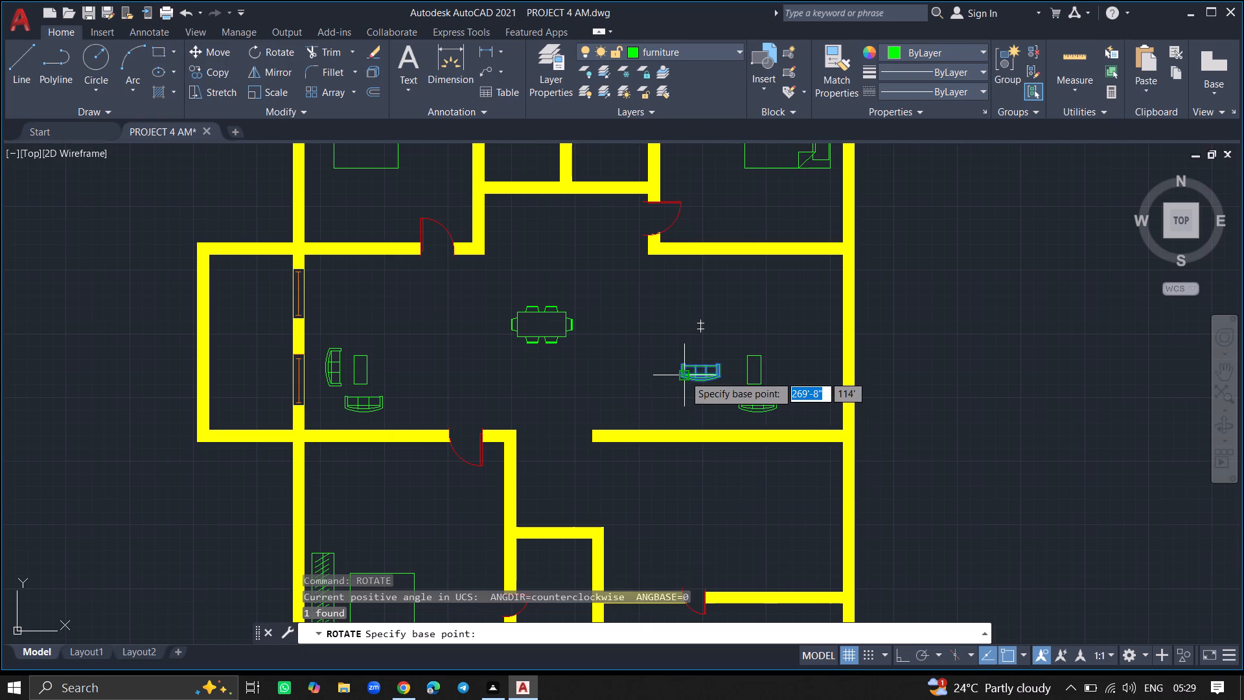
pyautogui.click(684, 375)
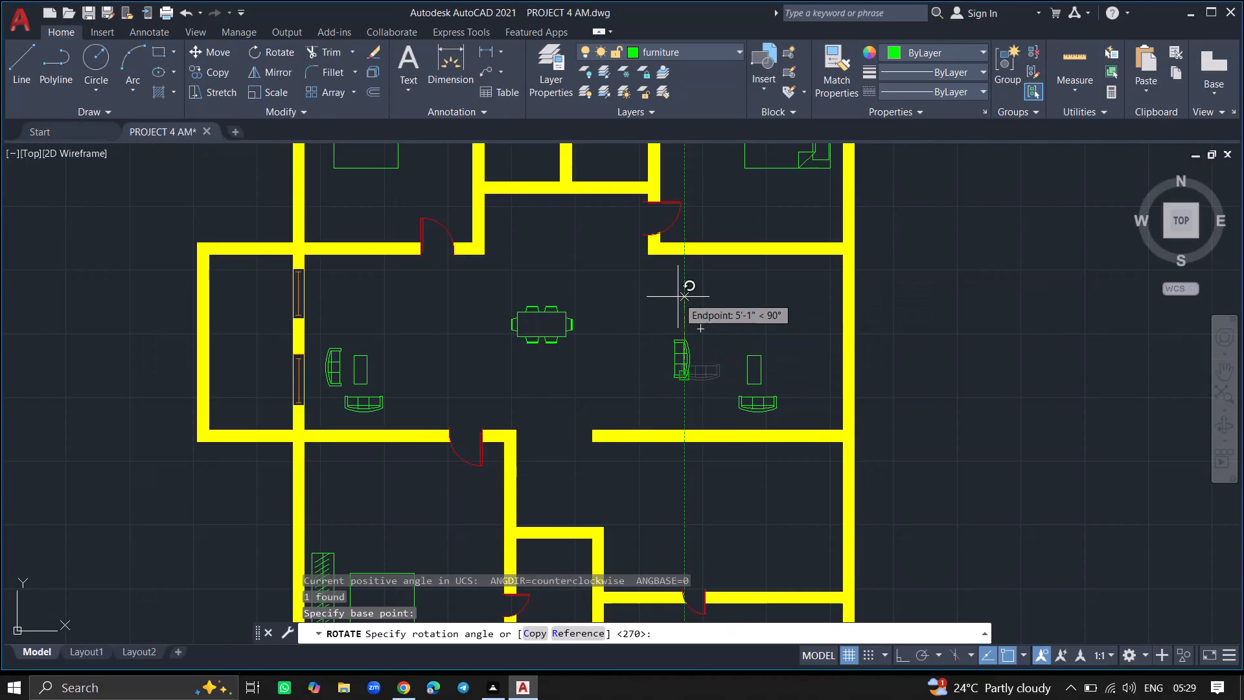
pyautogui.click(686, 417)
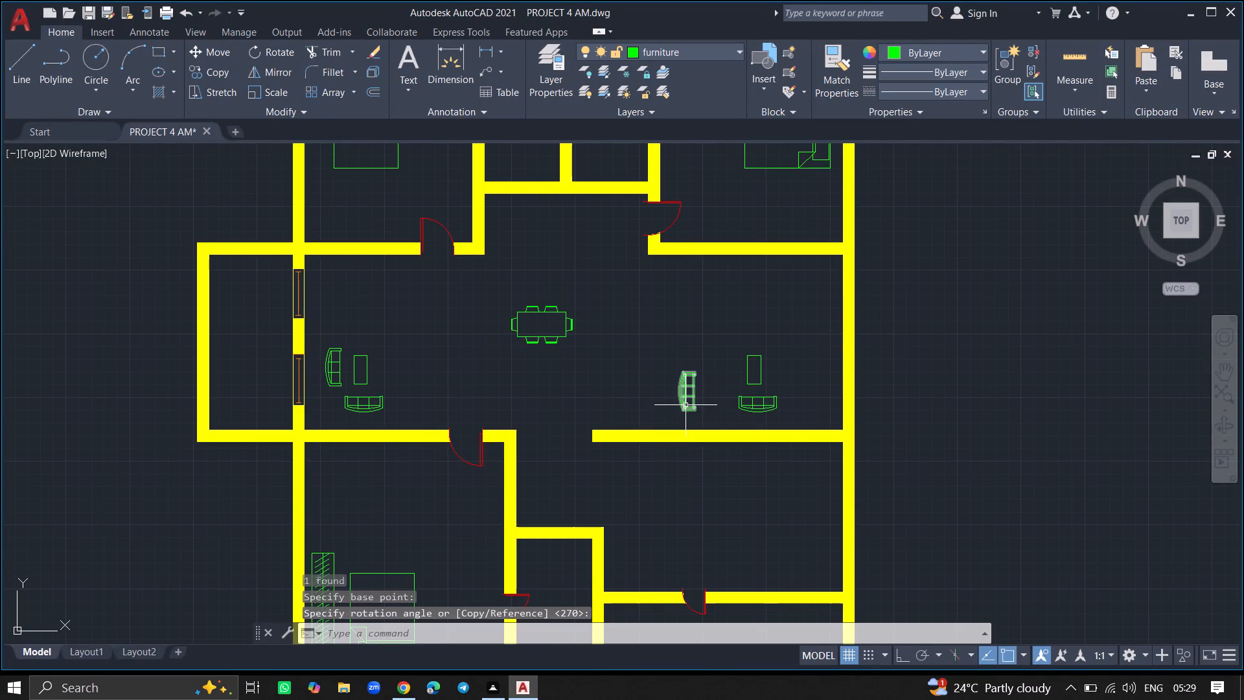
# Move the rotated east sofa about 2'-9" at roughly 25°, placing it just west of the east coffee table.
pyautogui.click(685, 405)
pyautogui.write('MOVE')
pyautogui.press('Return')
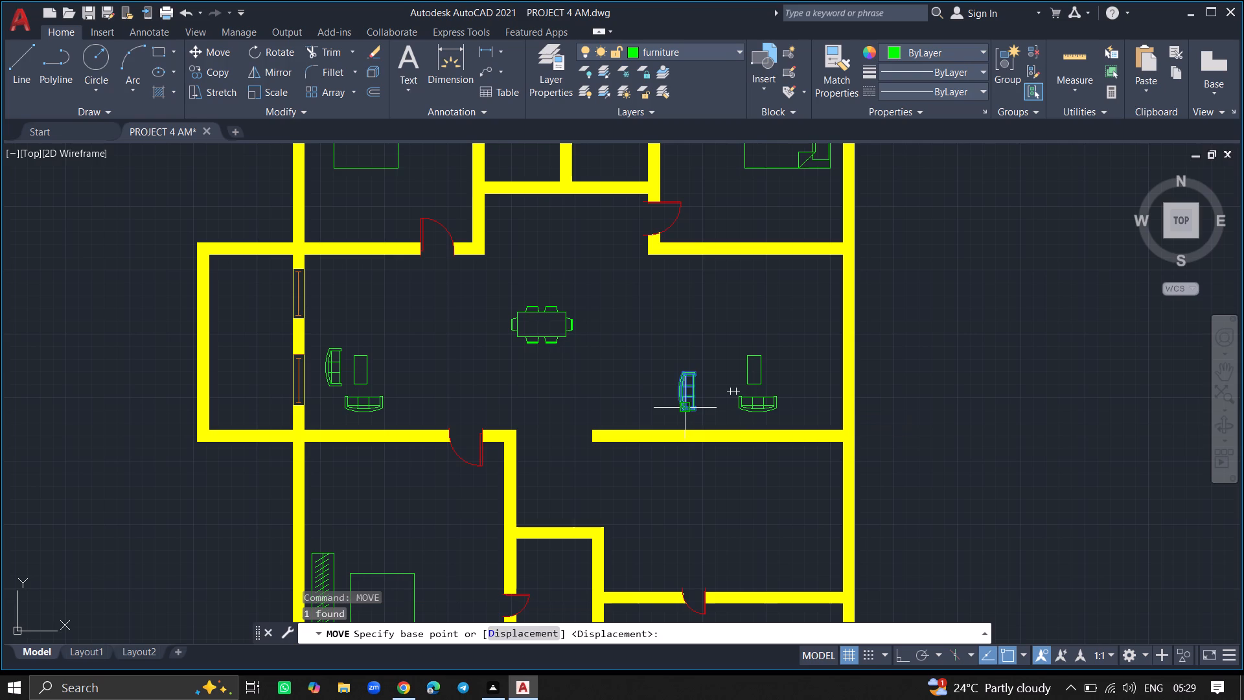
pyautogui.click(685, 405)
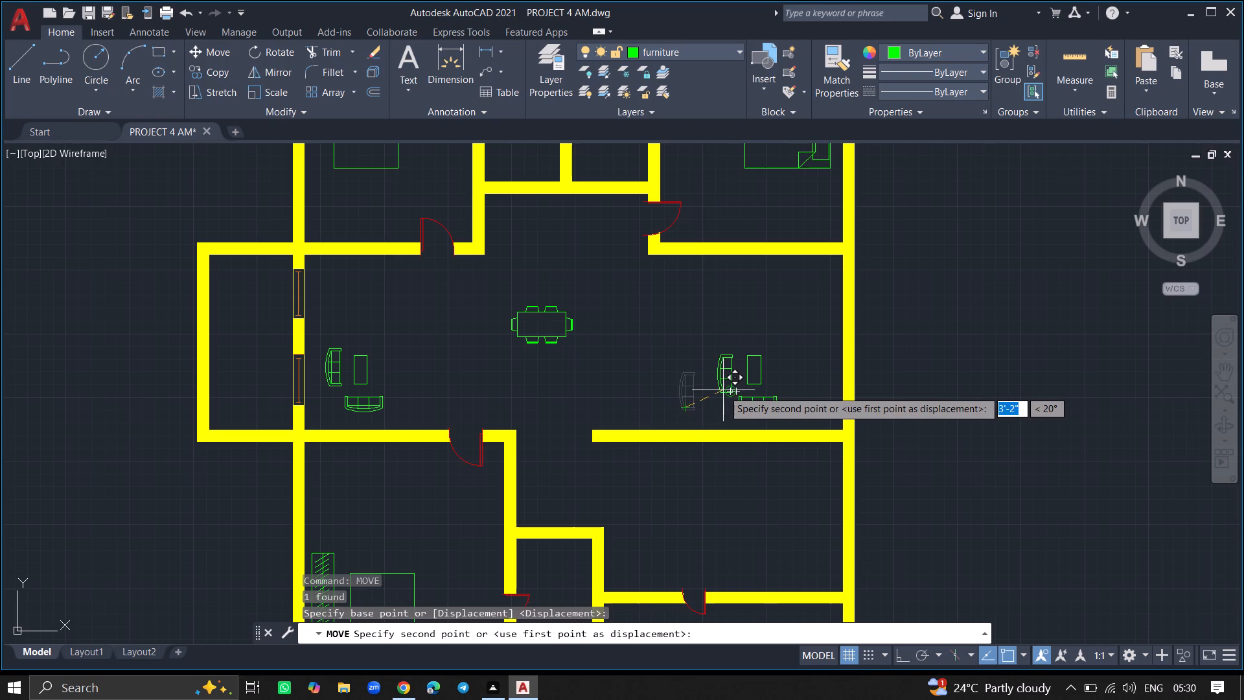
pyautogui.keyDown('ctrl'); pyautogui.scroll(4, 723, 390); pyautogui.keyUp('ctrl')
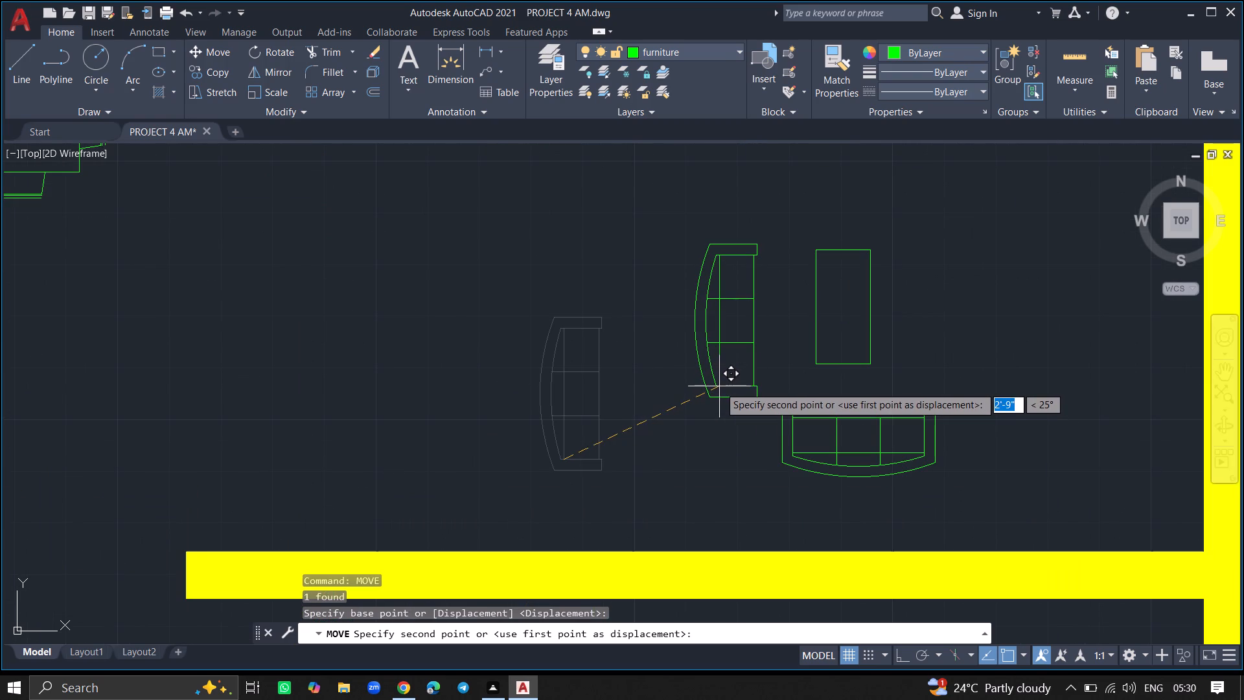
pyautogui.click(719, 386)
# With Ortho on, draw a line in the room south of the hall from its northeast inner corner, 2' west and about 9'-10" south to the wall.
pyautogui.keyDown('ctrl'); pyautogui.scroll(-2, 671, 413); pyautogui.keyUp('ctrl')
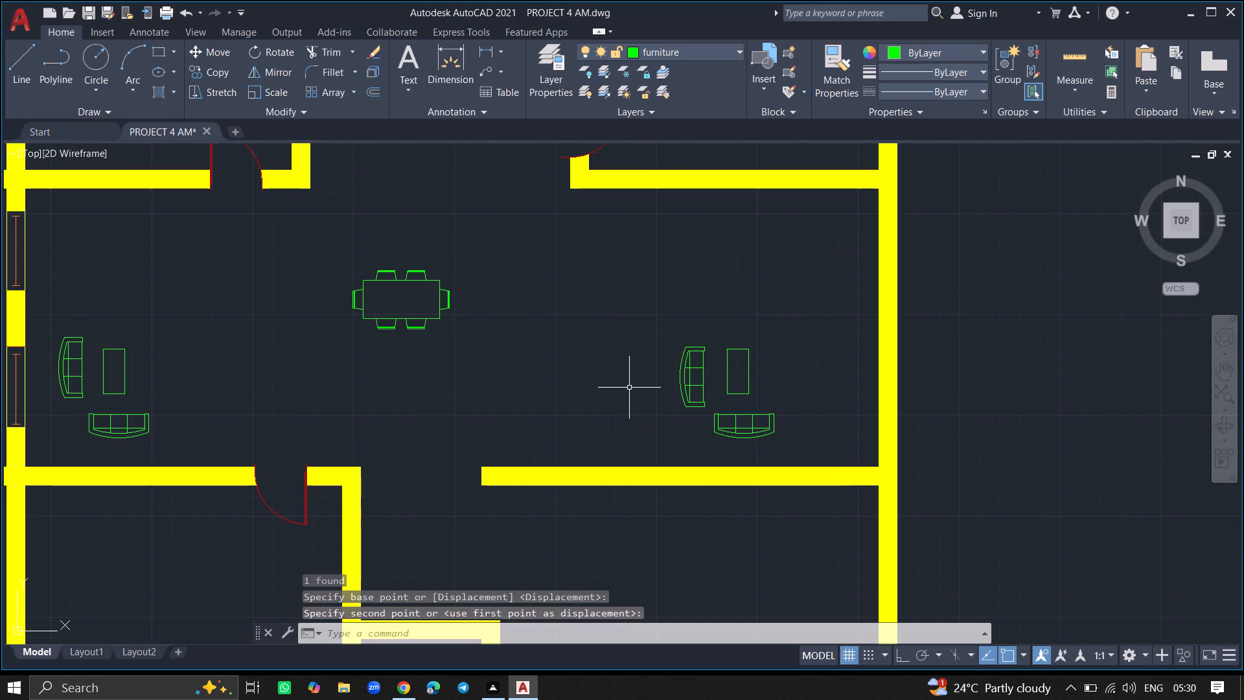
pyautogui.keyDown('ctrl'); pyautogui.scroll(-2, 585, 382); pyautogui.keyUp('ctrl')
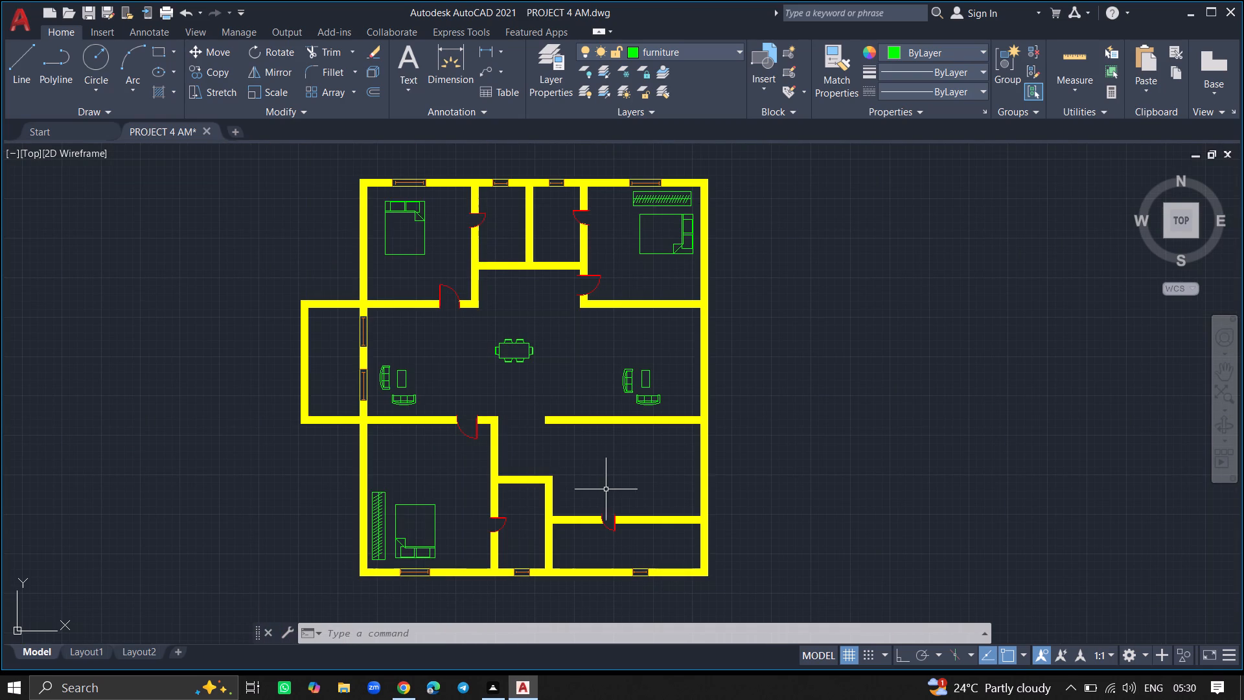
pyautogui.press('l')
pyautogui.press('Return')
pyautogui.click(698, 426)
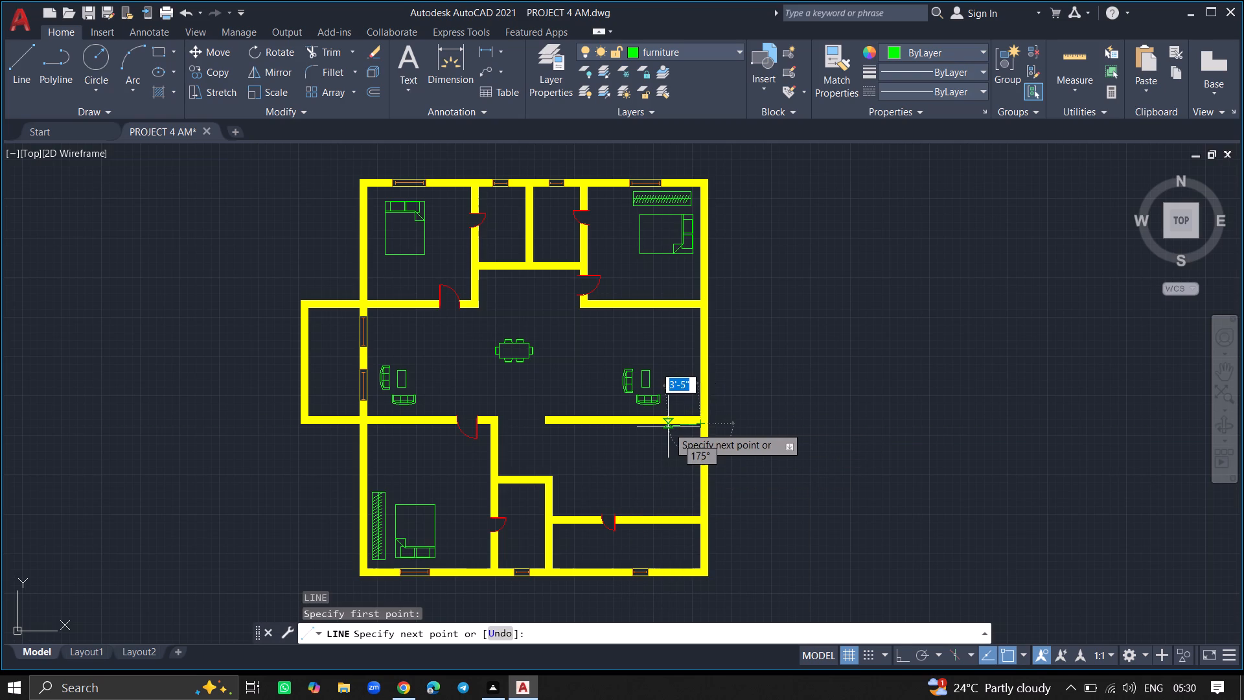
pyautogui.keyDown('ctrl'); pyautogui.scroll(5, 668, 426); pyautogui.keyUp('ctrl')
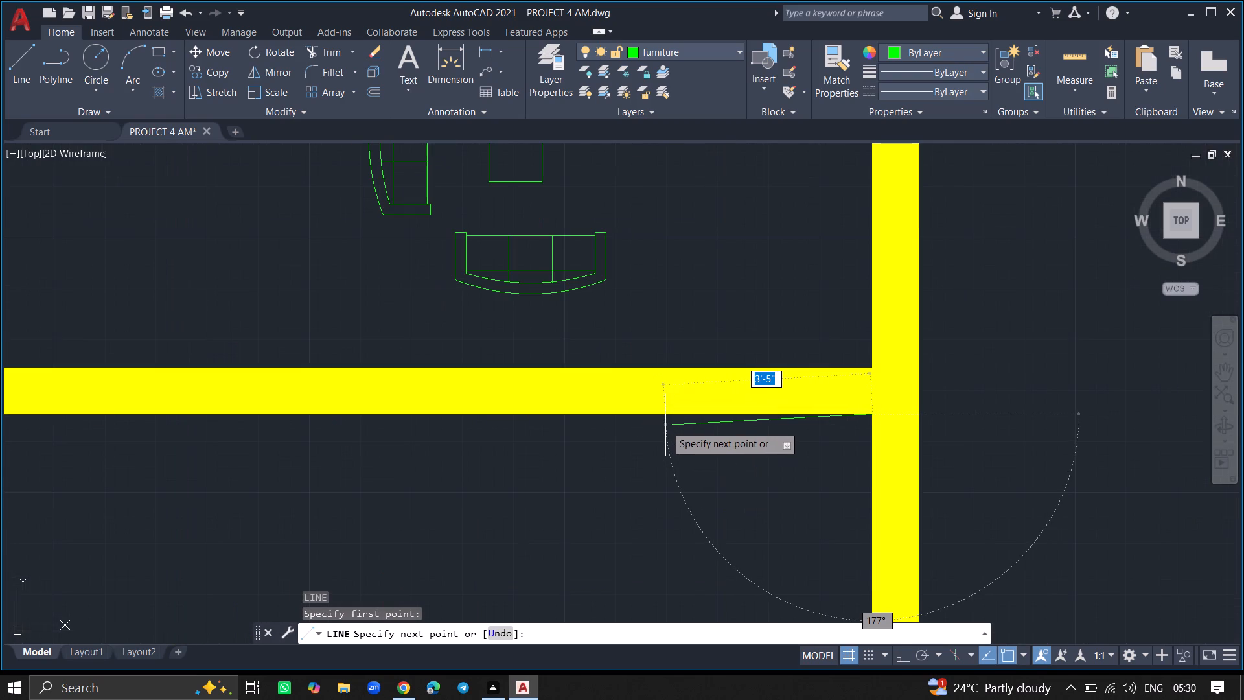
pyautogui.press('F8')
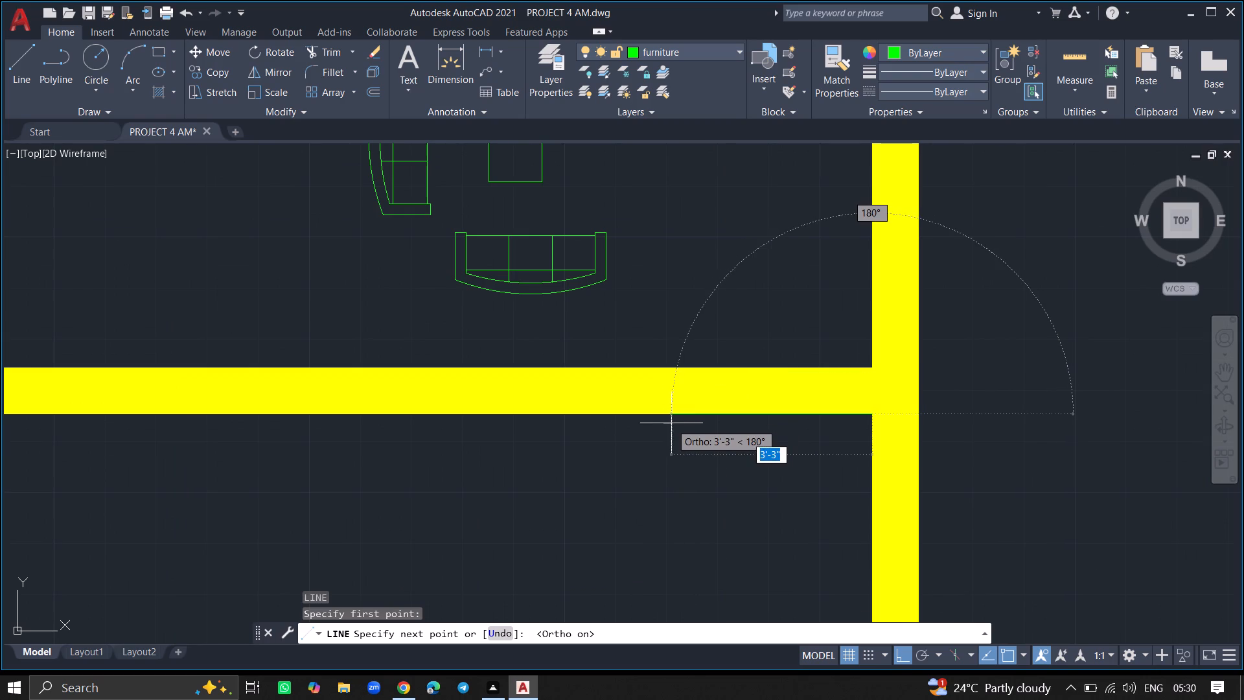
pyautogui.write("2'")
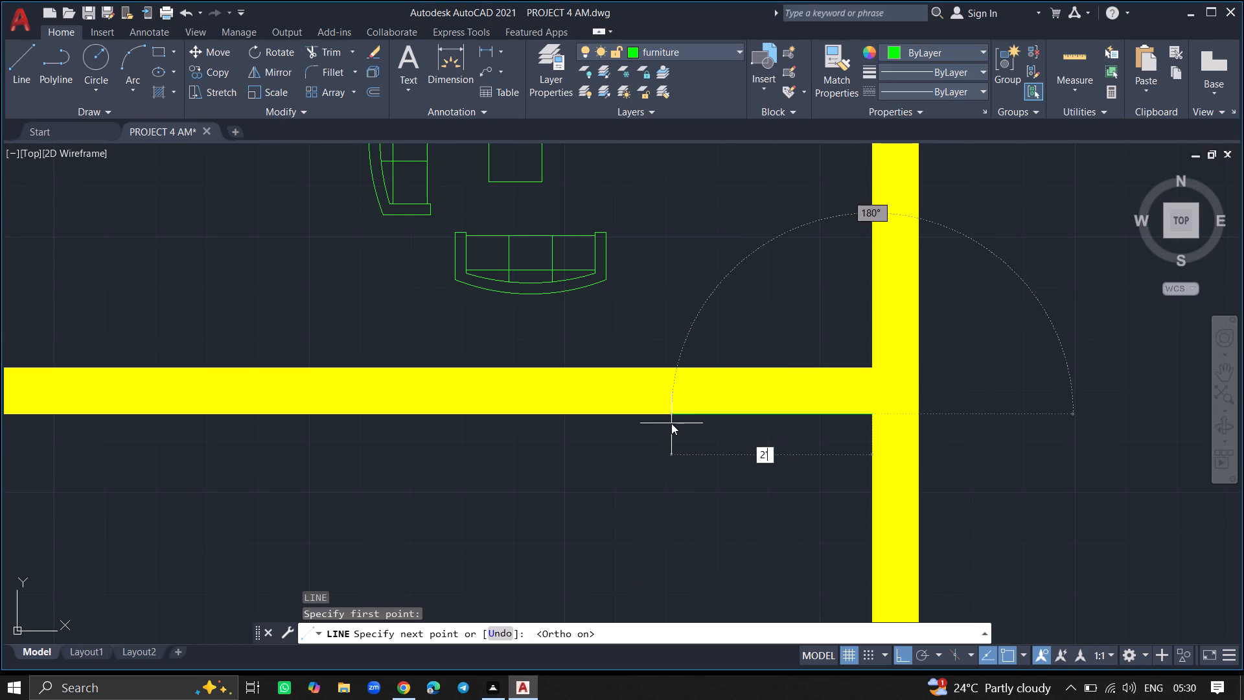
pyautogui.press('Return')
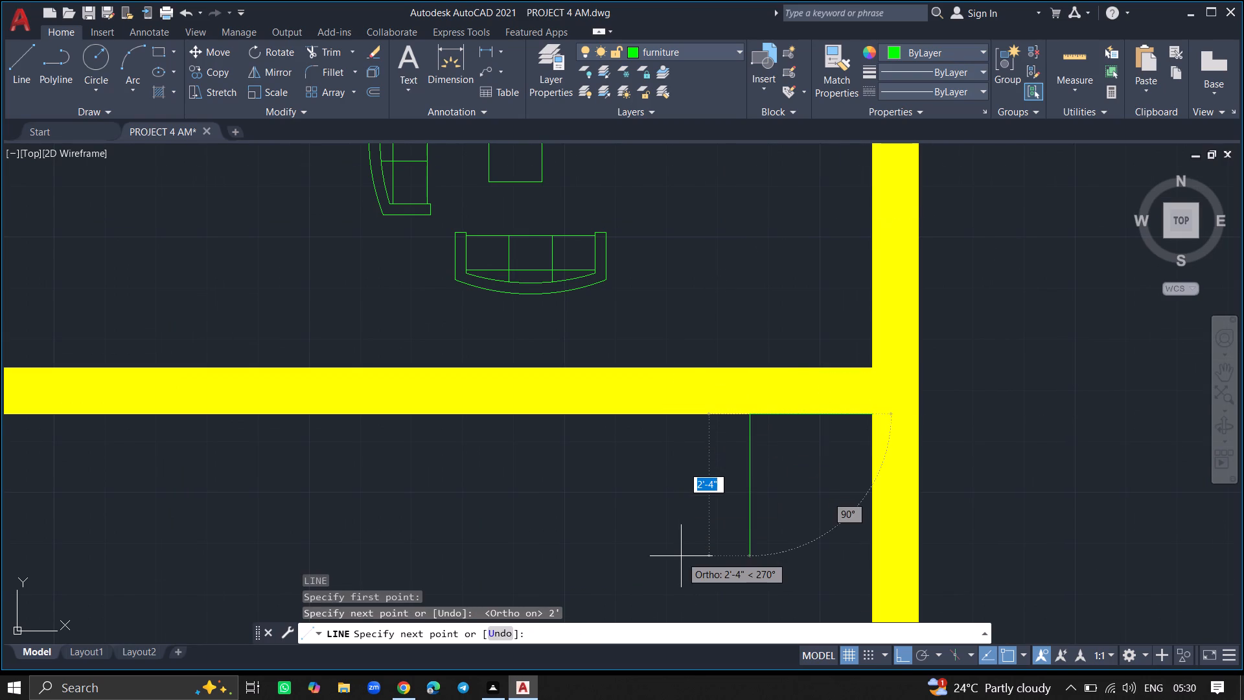
pyautogui.keyDown('ctrl'); pyautogui.scroll(-4, 681, 556); pyautogui.keyUp('ctrl')
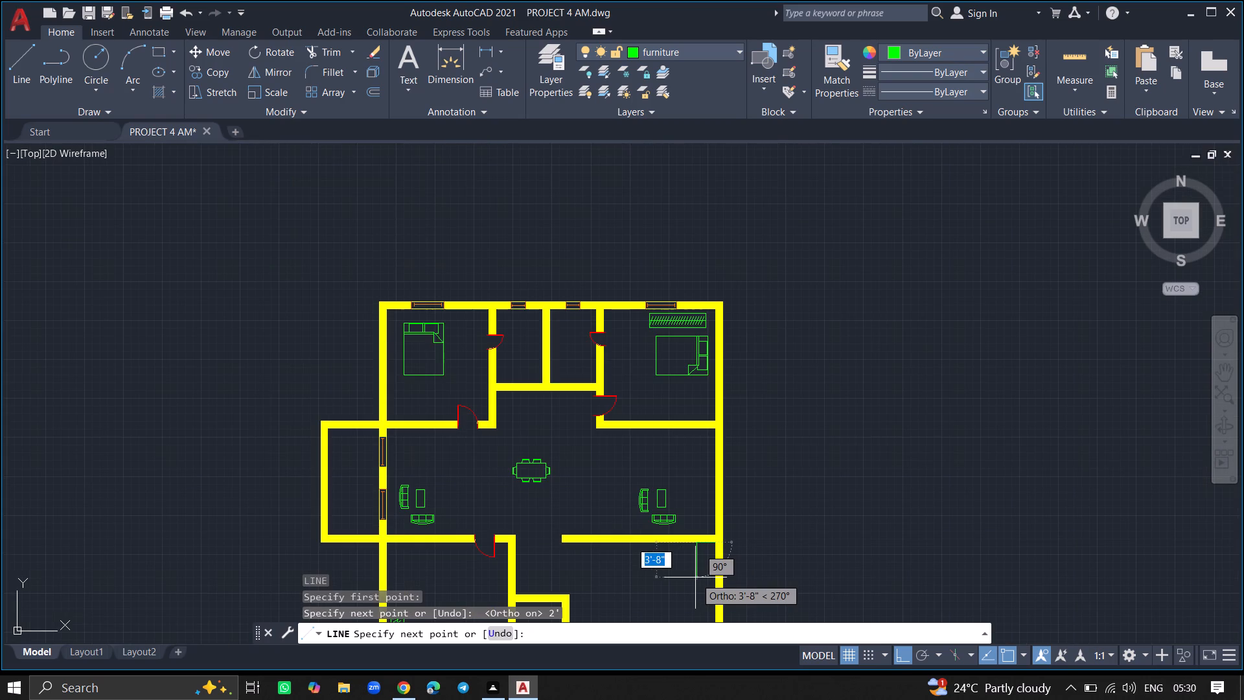
pyautogui.keyDown('ctrl'); pyautogui.scroll(-5, 698, 568); pyautogui.keyUp('ctrl')
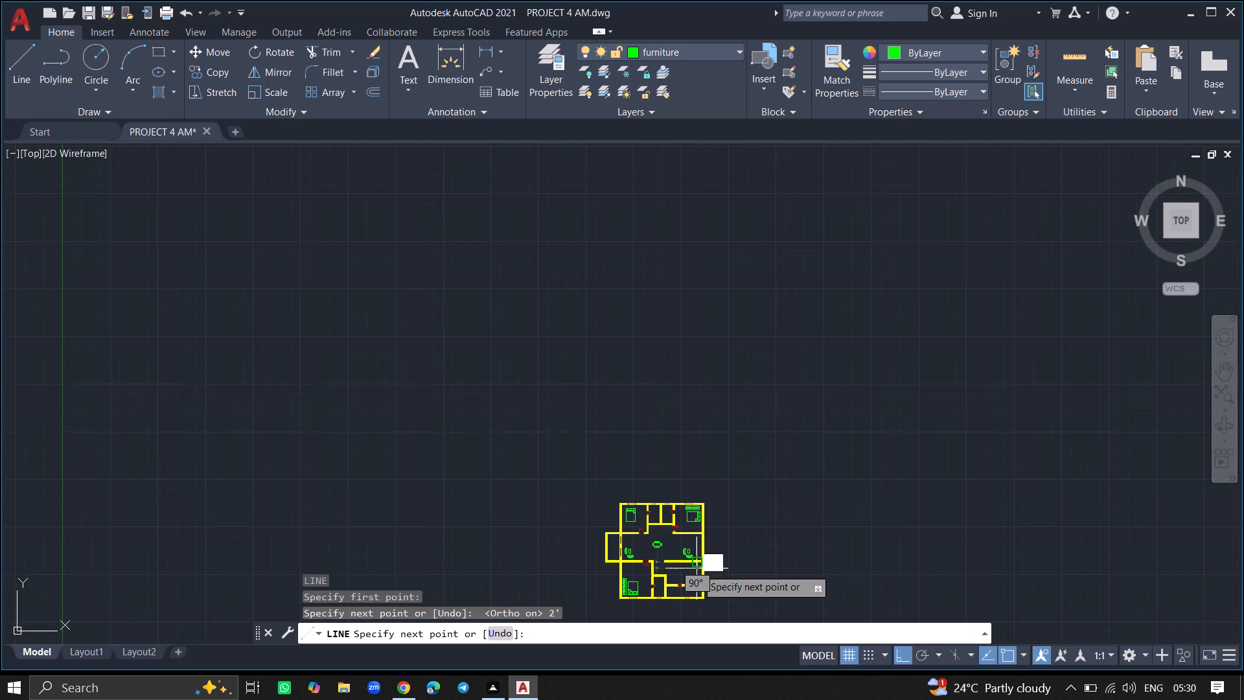
pyautogui.keyDown('ctrl'); pyautogui.scroll(6, 697, 594); pyautogui.keyUp('ctrl')
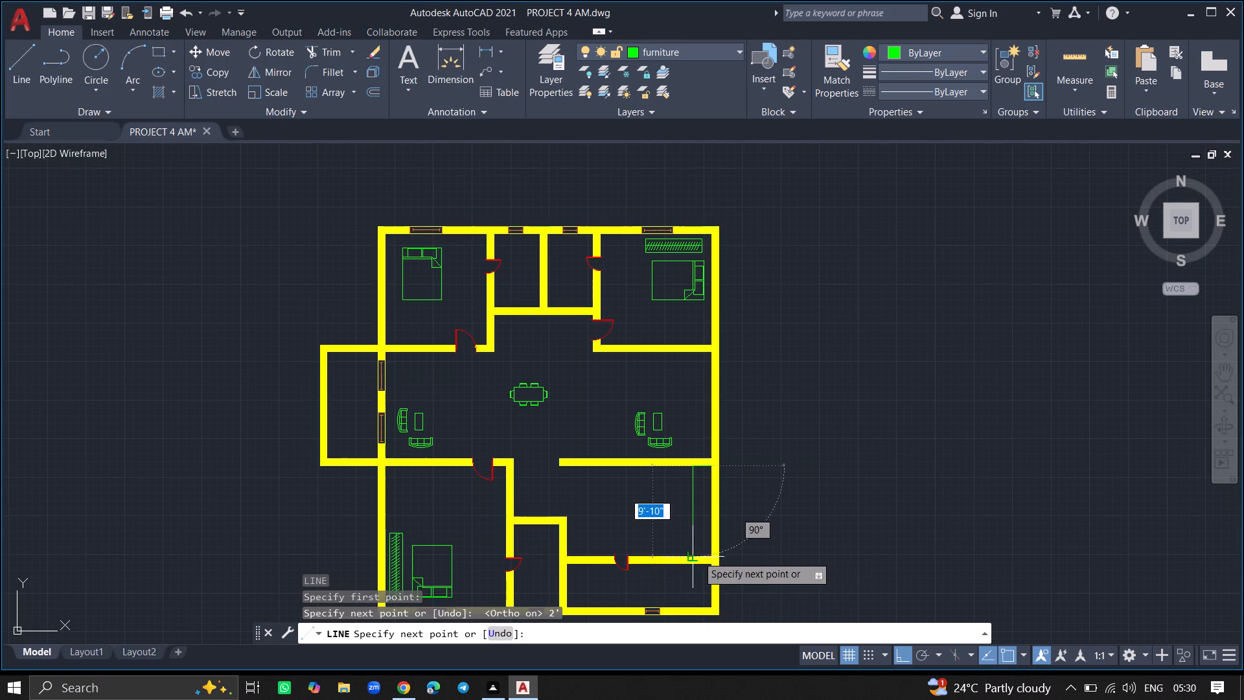
pyautogui.keyDown('ctrl'); pyautogui.scroll(2, 697, 547); pyautogui.keyUp('ctrl')
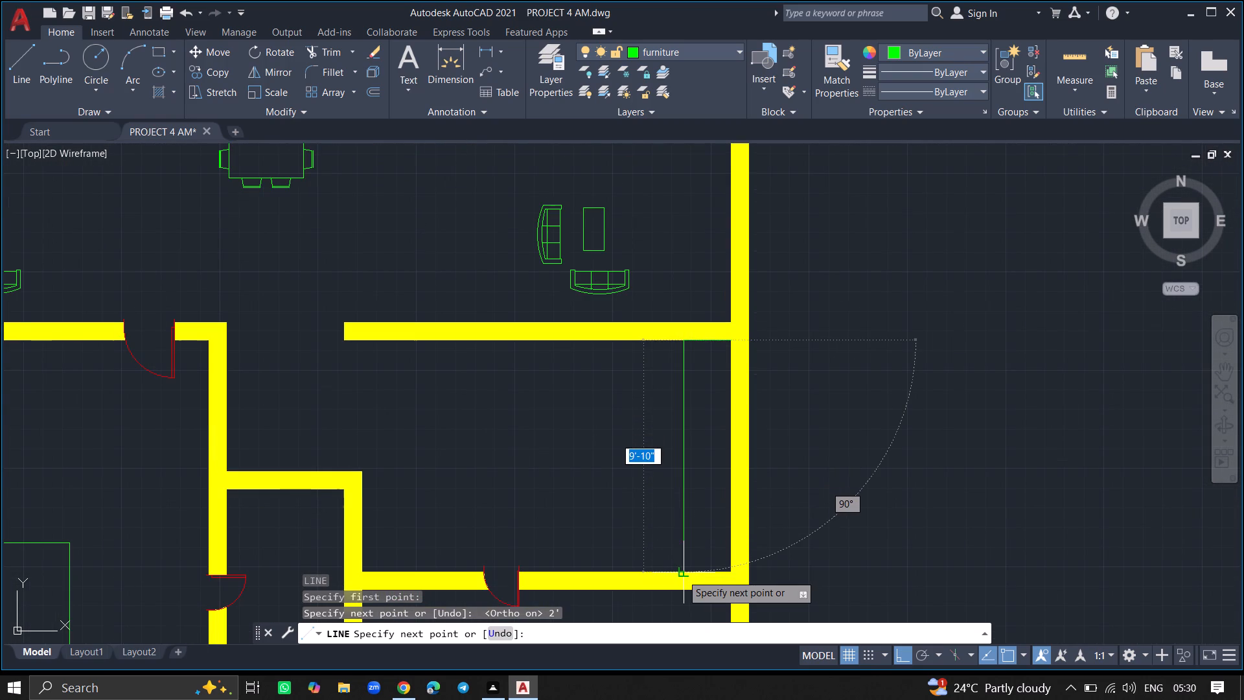
pyautogui.click(682, 574)
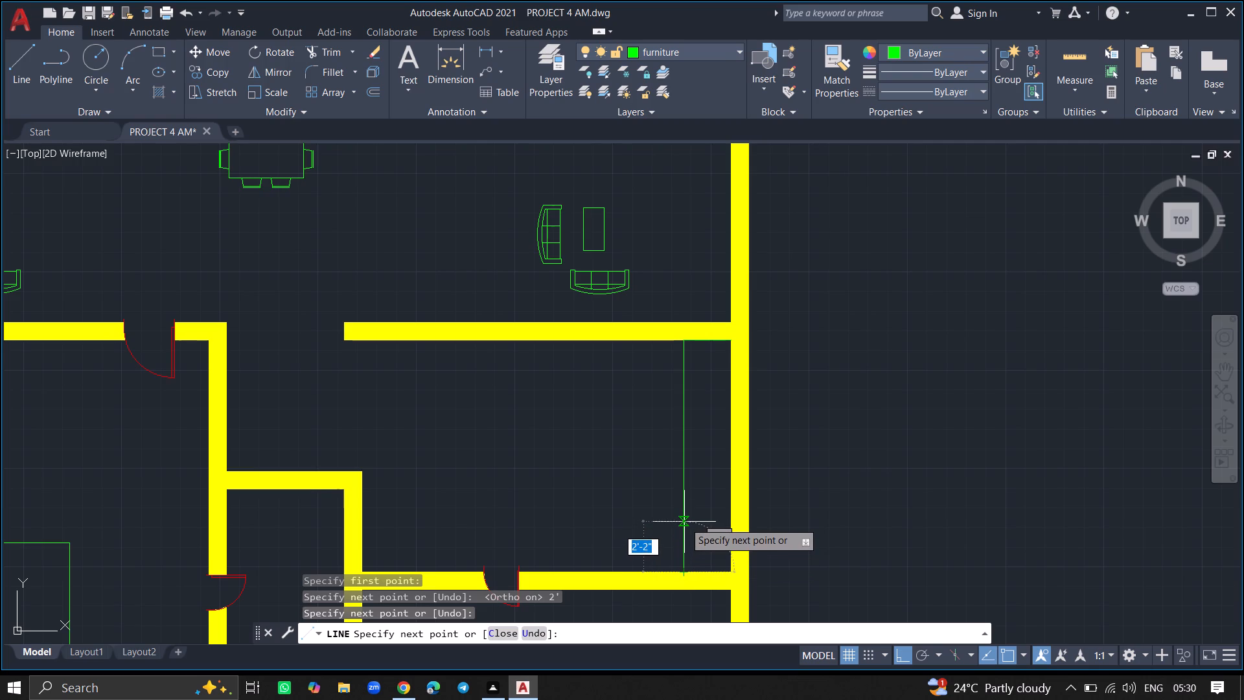
# Continue the line about 2' back north along the vertical edge, and west to the room's west wall.
pyautogui.click(684, 526)
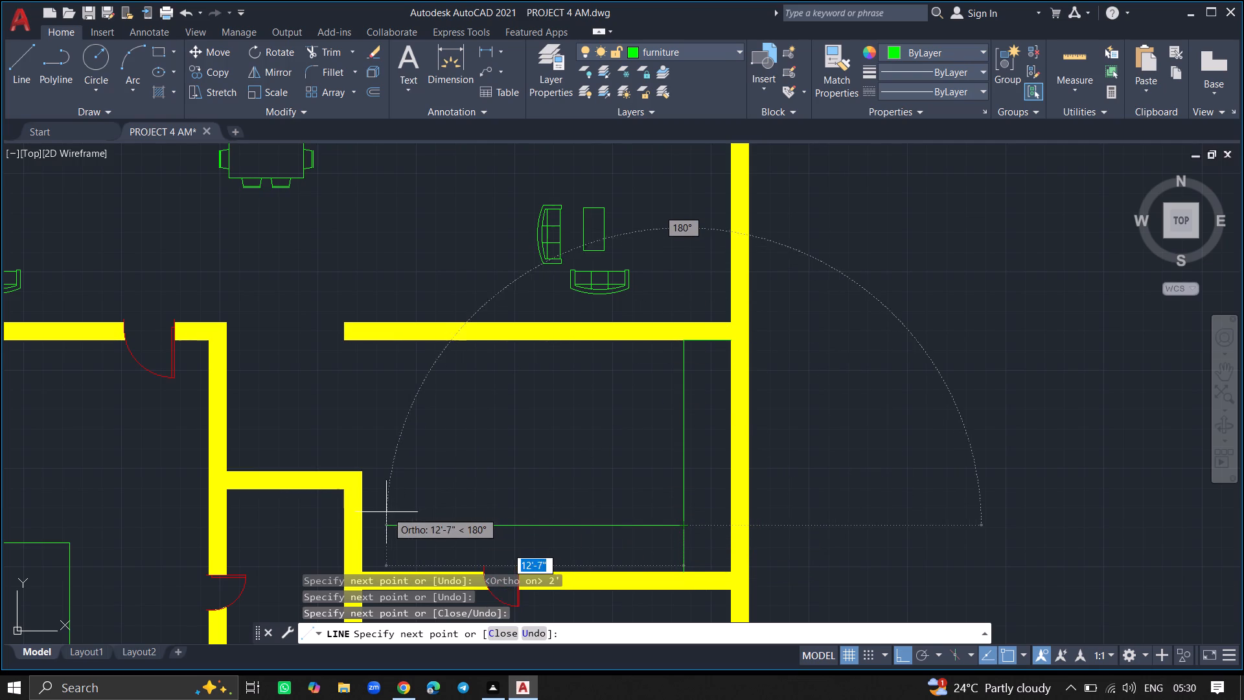
pyautogui.click(363, 524)
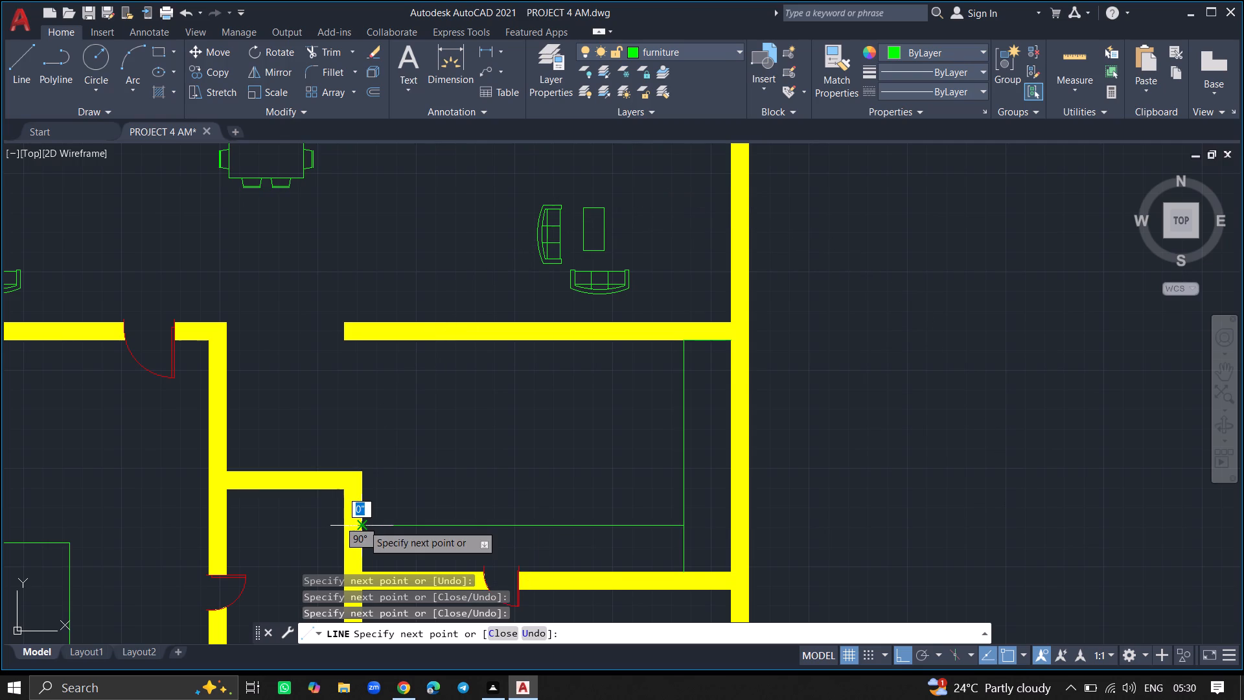
pyautogui.press('Return')
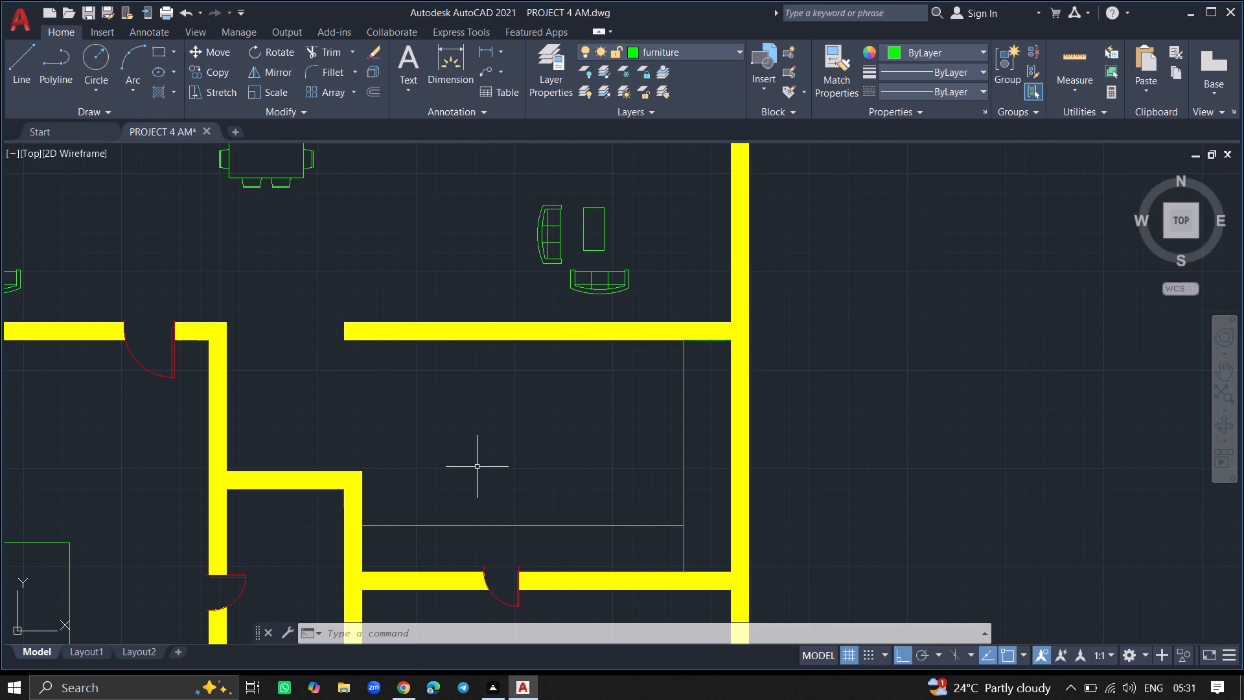
# Draw a 2' vertical line just west of the south door, from the wall face north to the counter's long horizontal edge.
pyautogui.press('l')
pyautogui.press('Return')
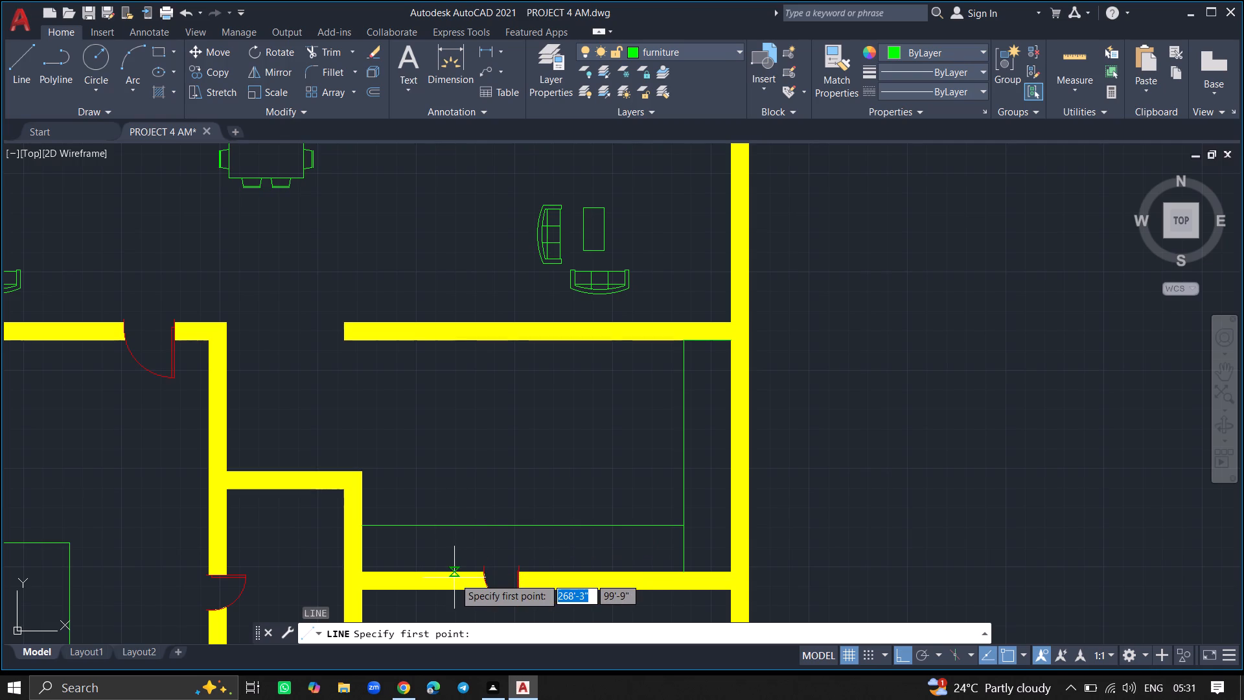
pyautogui.keyDown('ctrl'); pyautogui.scroll(3, 450, 620); pyautogui.keyUp('ctrl')
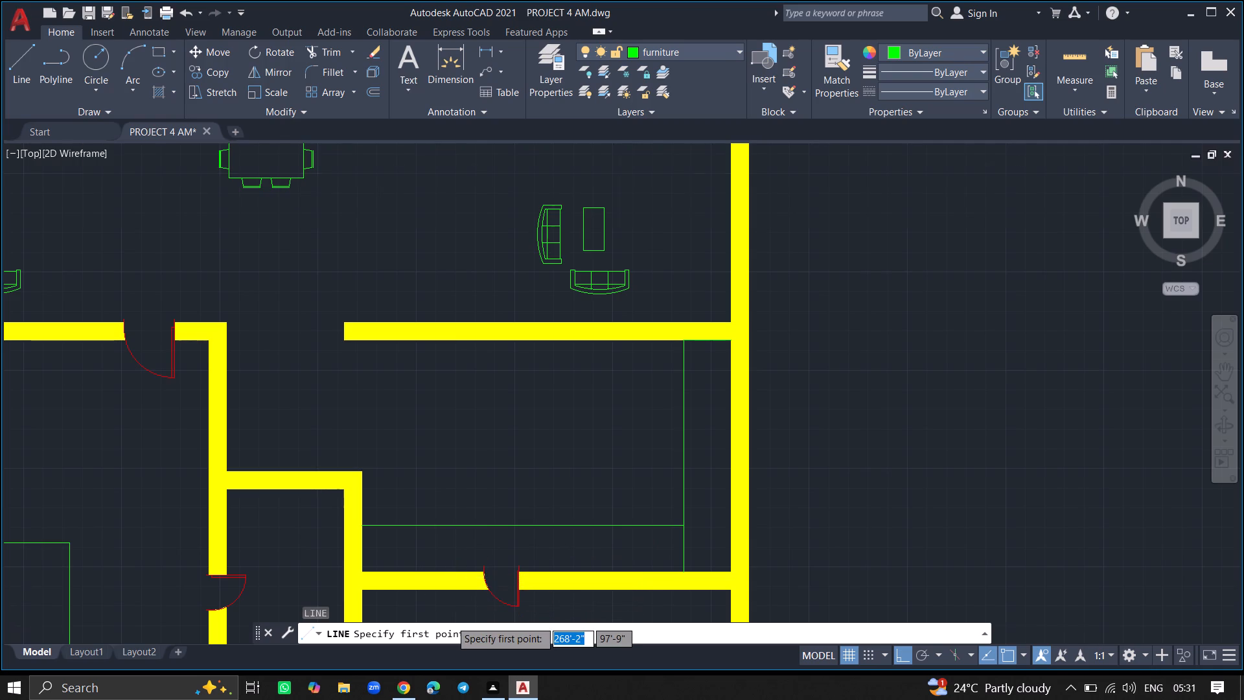
pyautogui.keyDown('ctrl'); pyautogui.scroll(1, 450, 620); pyautogui.keyUp('ctrl')
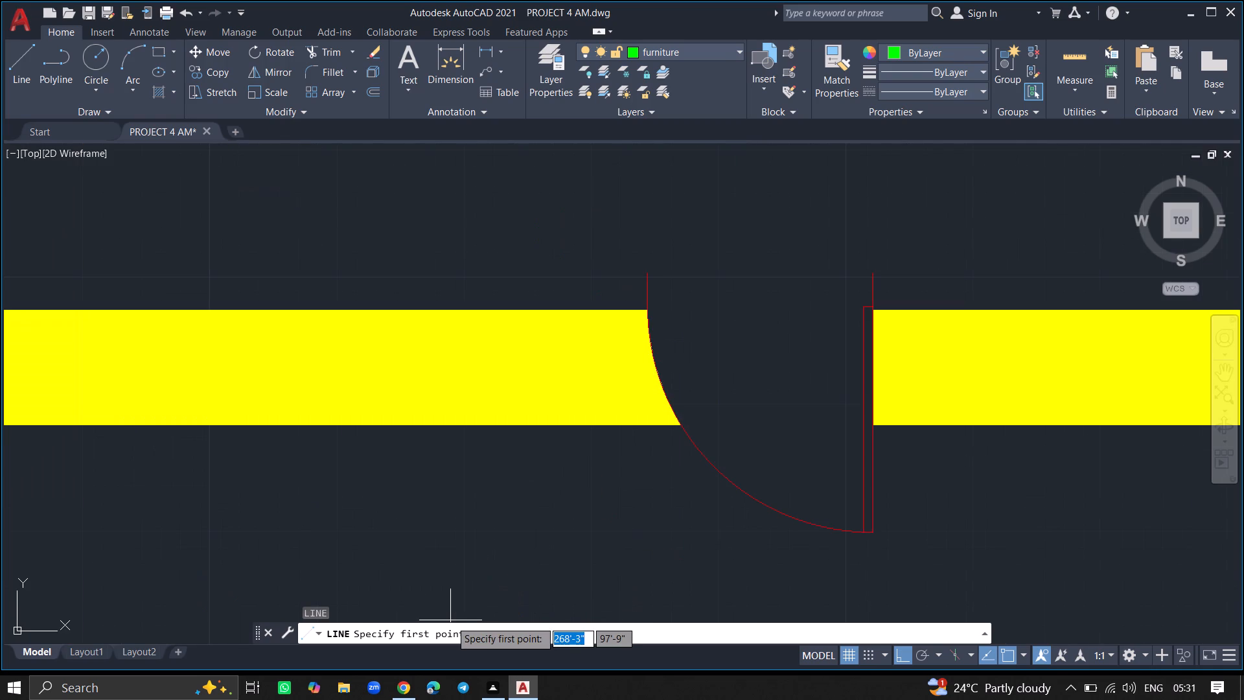
pyautogui.keyDown('ctrl'); pyautogui.scroll(-2, 505, 559); pyautogui.keyUp('ctrl')
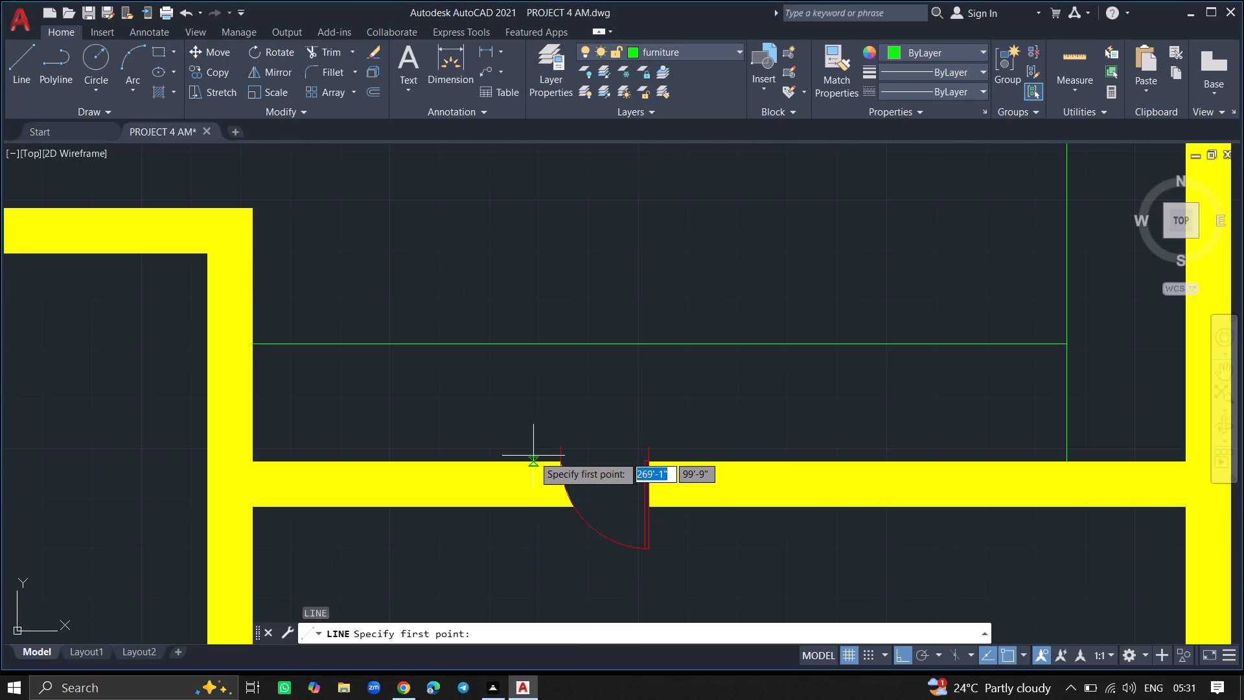
pyautogui.click(538, 460)
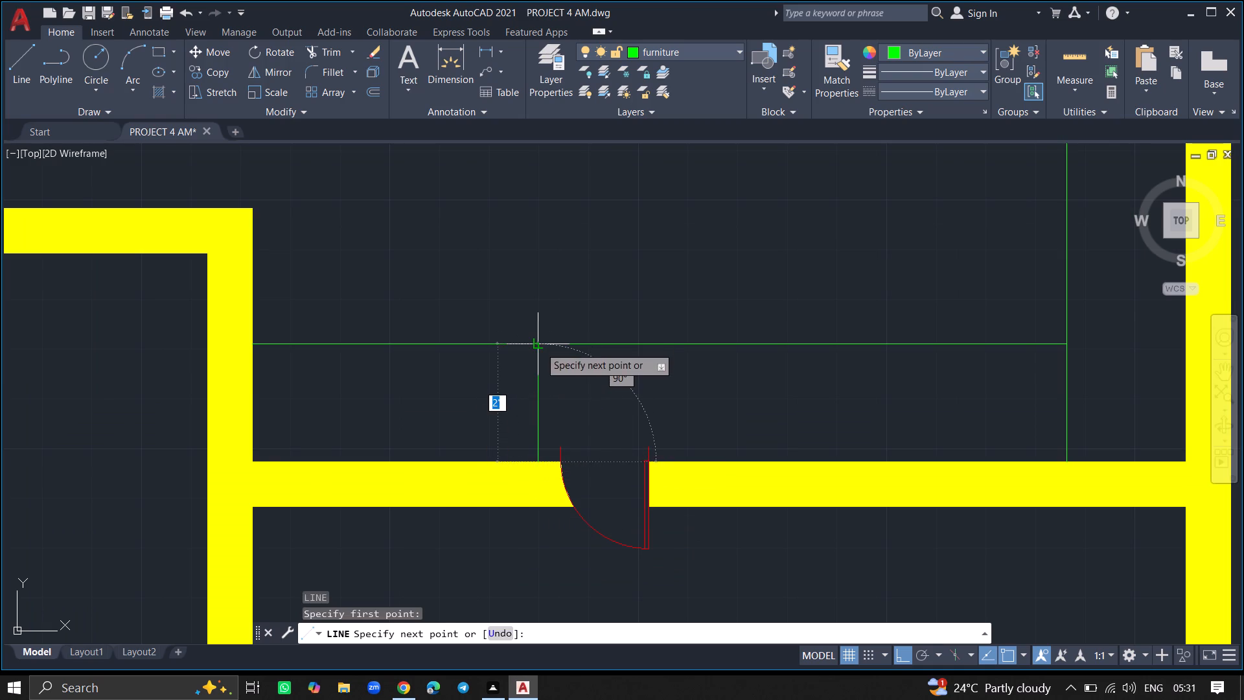
pyautogui.click(540, 347)
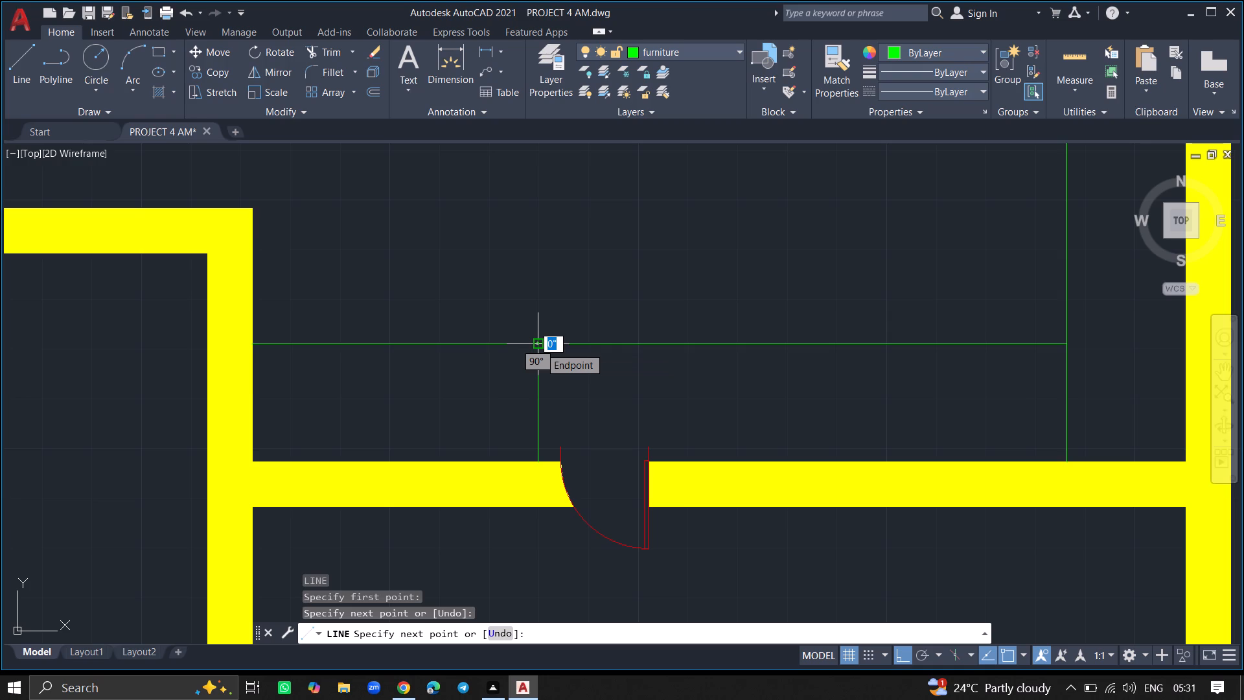
pyautogui.press('Return')
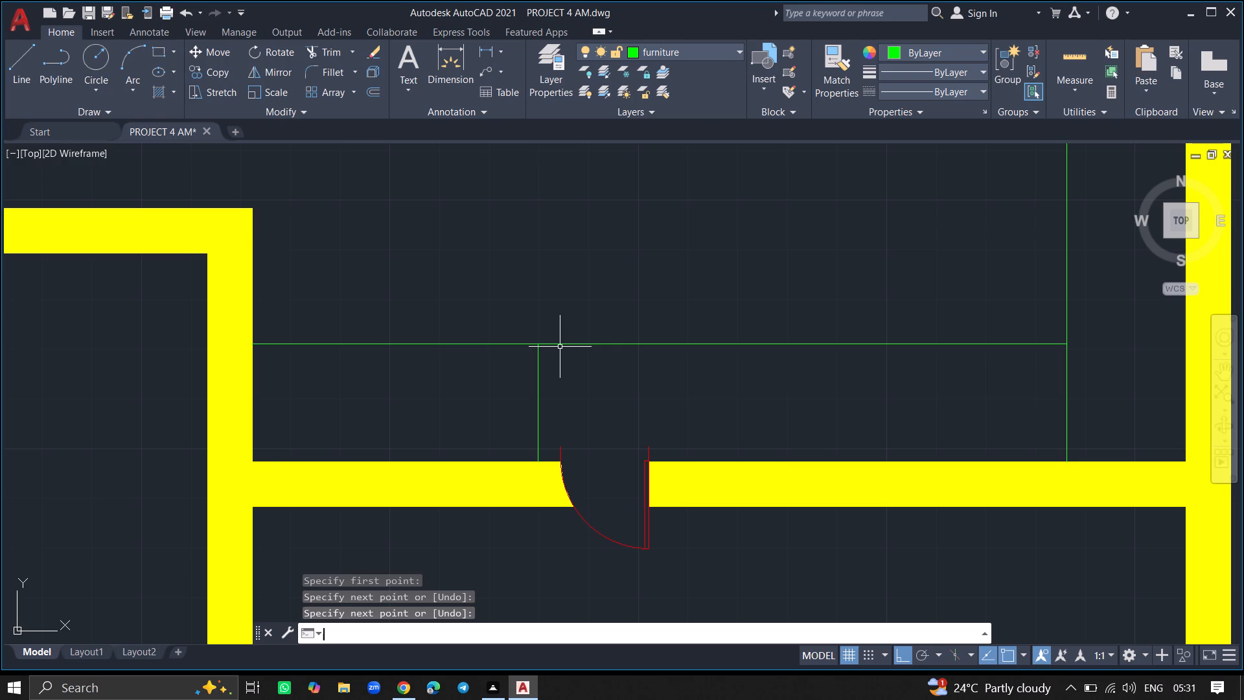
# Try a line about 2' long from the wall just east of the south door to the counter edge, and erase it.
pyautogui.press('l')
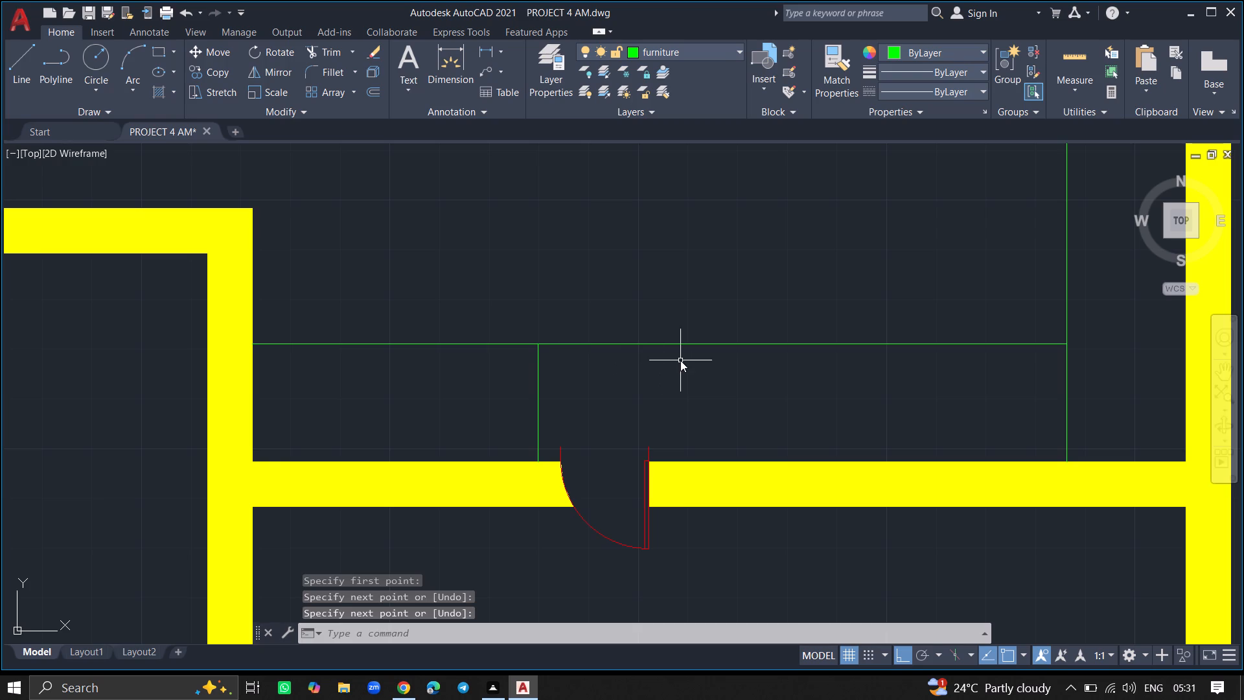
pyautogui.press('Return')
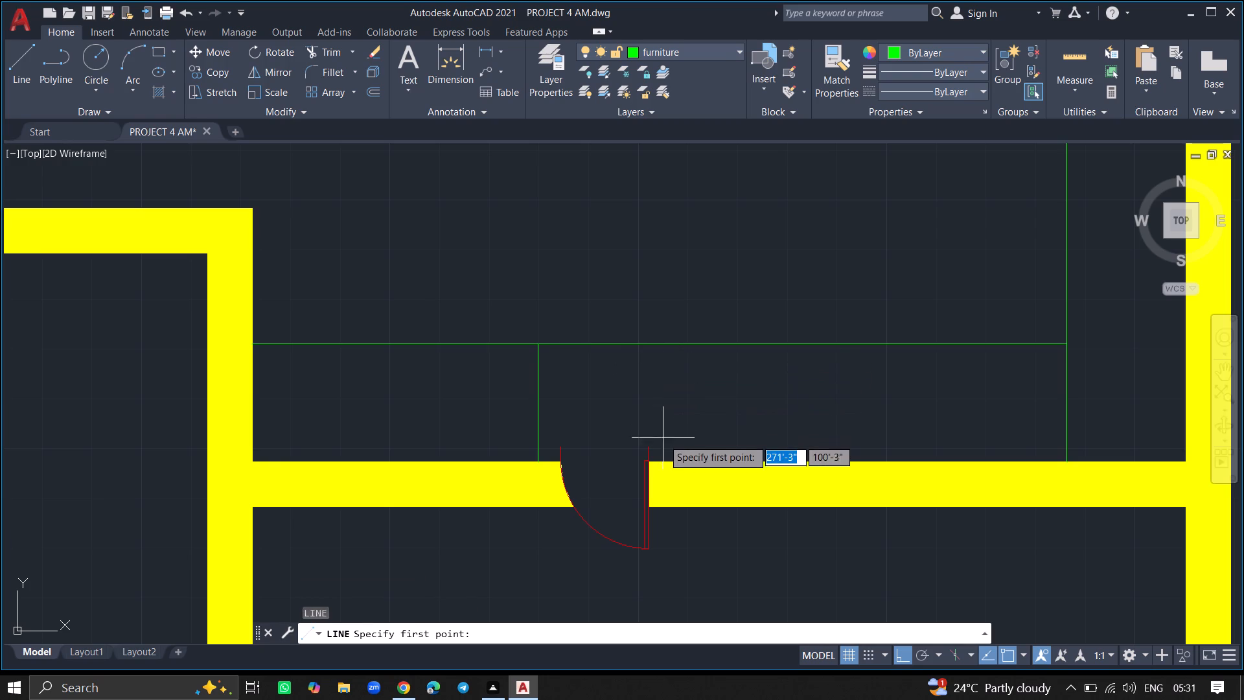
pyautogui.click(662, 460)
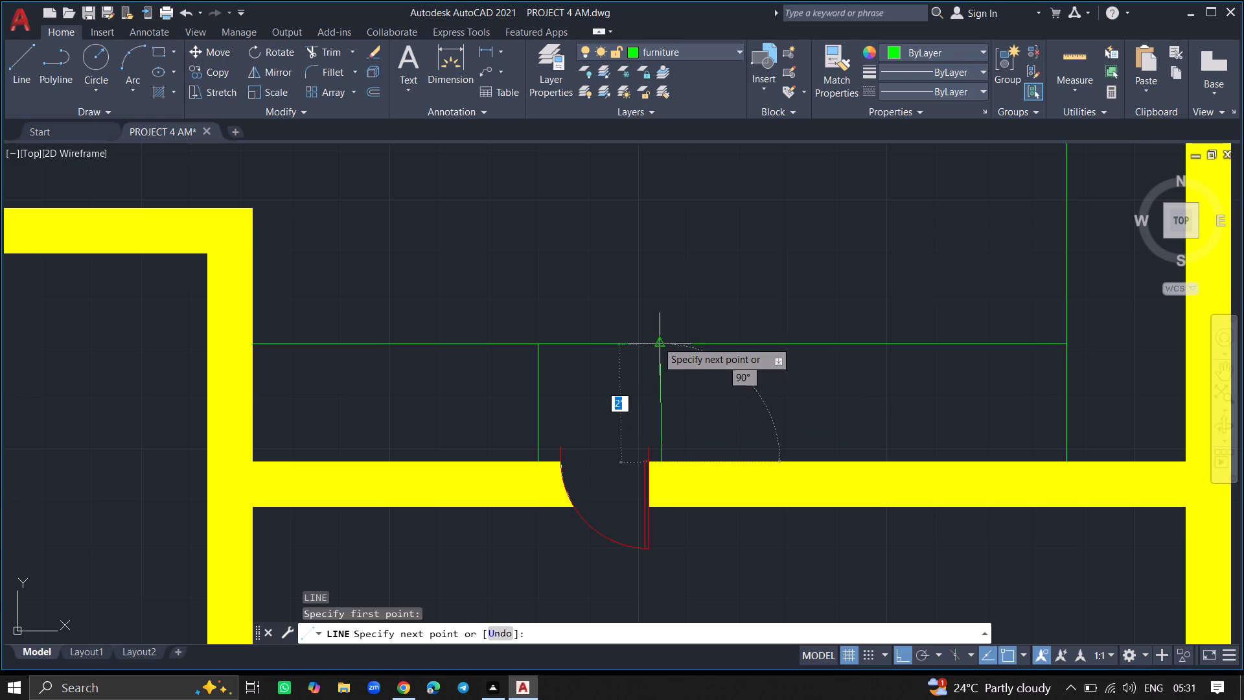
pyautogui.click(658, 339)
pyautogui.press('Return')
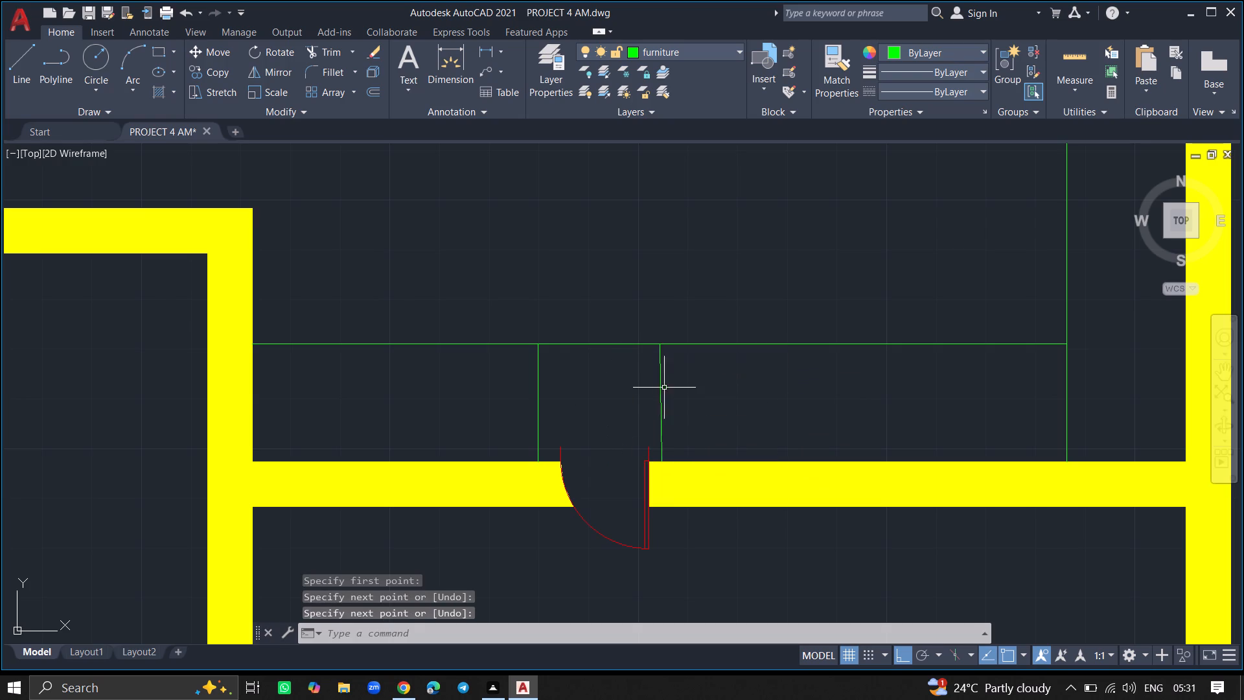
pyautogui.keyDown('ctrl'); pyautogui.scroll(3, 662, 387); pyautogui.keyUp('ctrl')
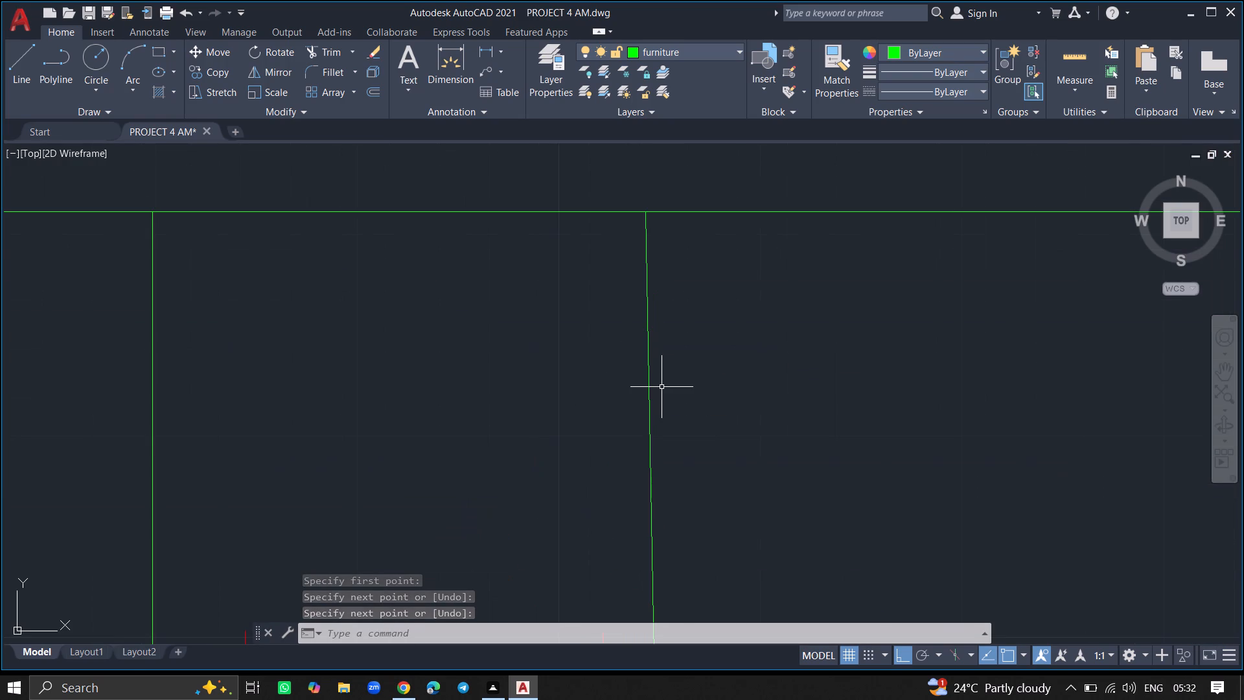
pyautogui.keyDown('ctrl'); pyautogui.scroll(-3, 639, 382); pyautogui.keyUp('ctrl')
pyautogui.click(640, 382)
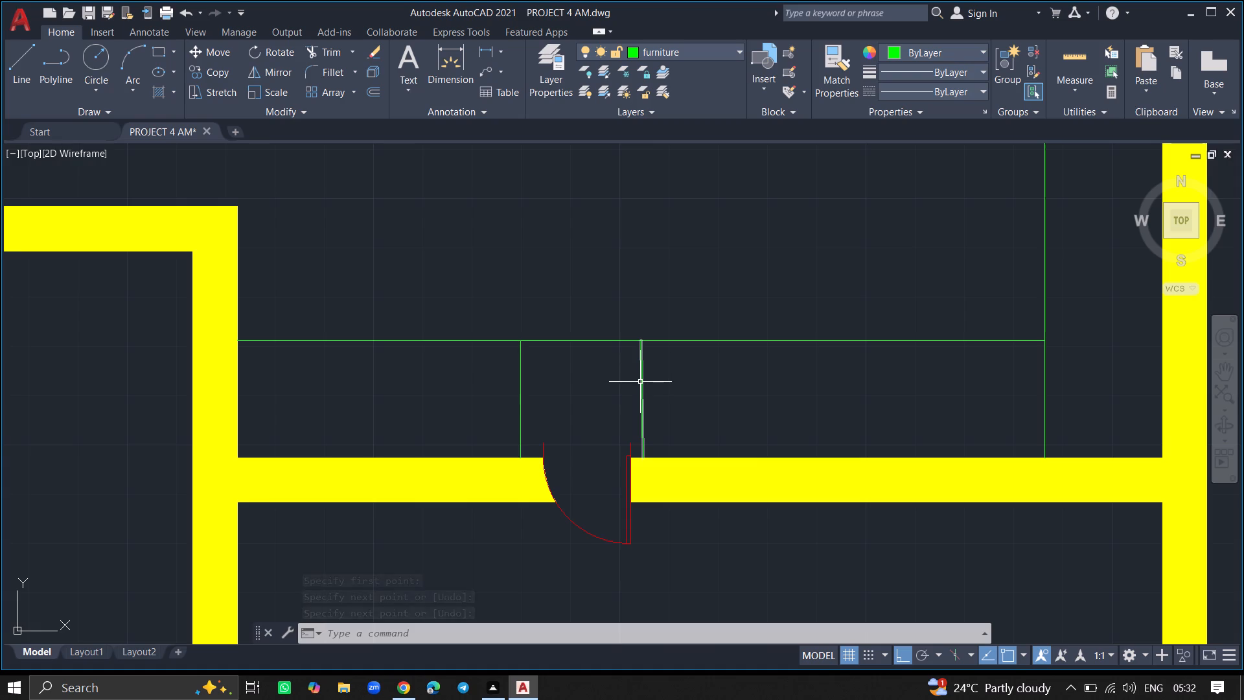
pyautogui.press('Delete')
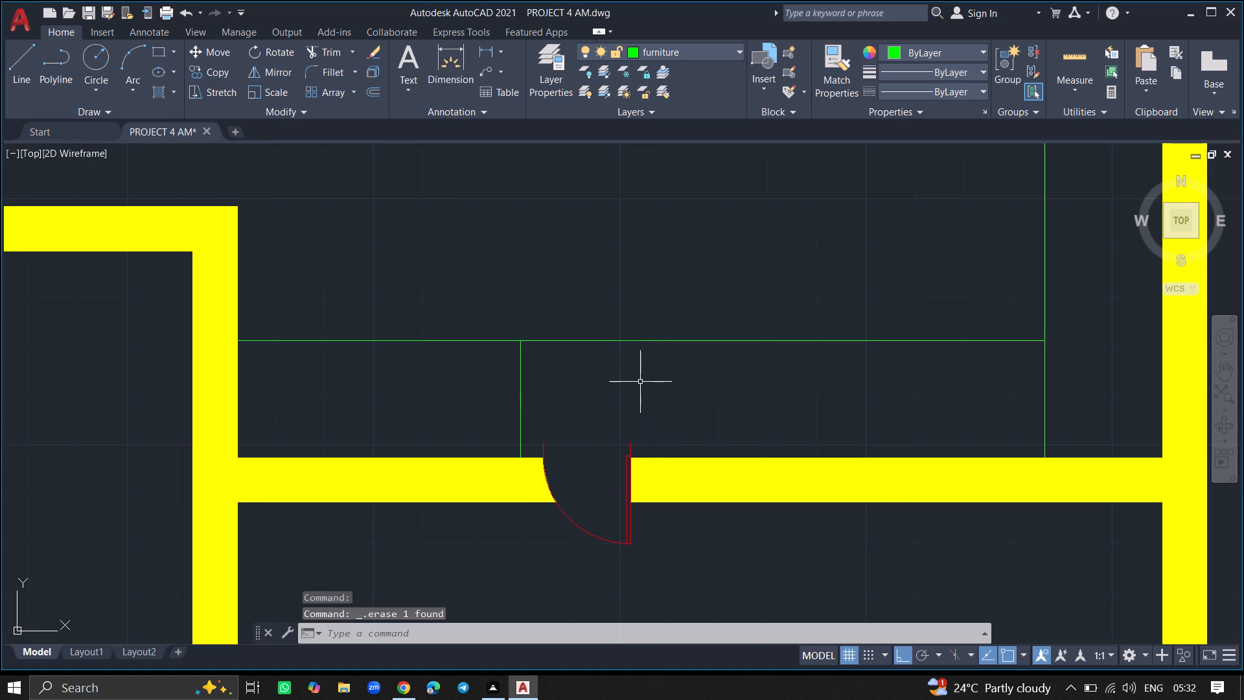
# Draw a straight vertical 2' line just east of the south door, from the wall face to the counter edge.
pyautogui.press('l')
pyautogui.press('Return')
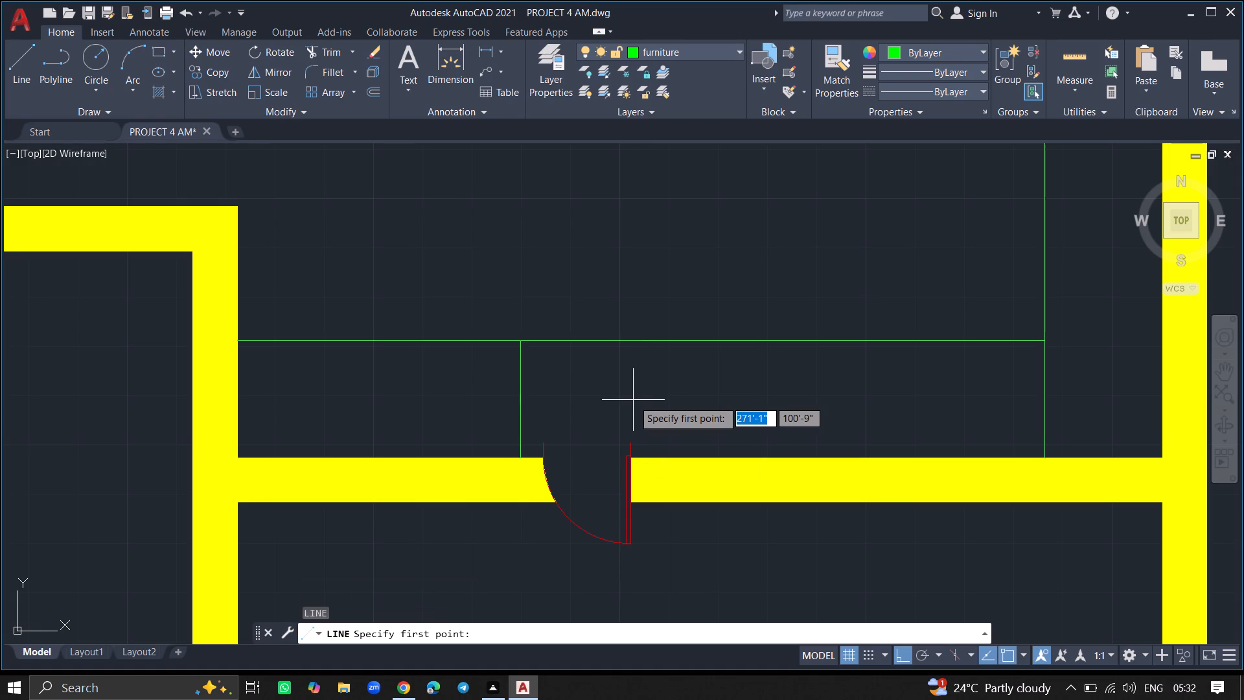
pyautogui.click(642, 463)
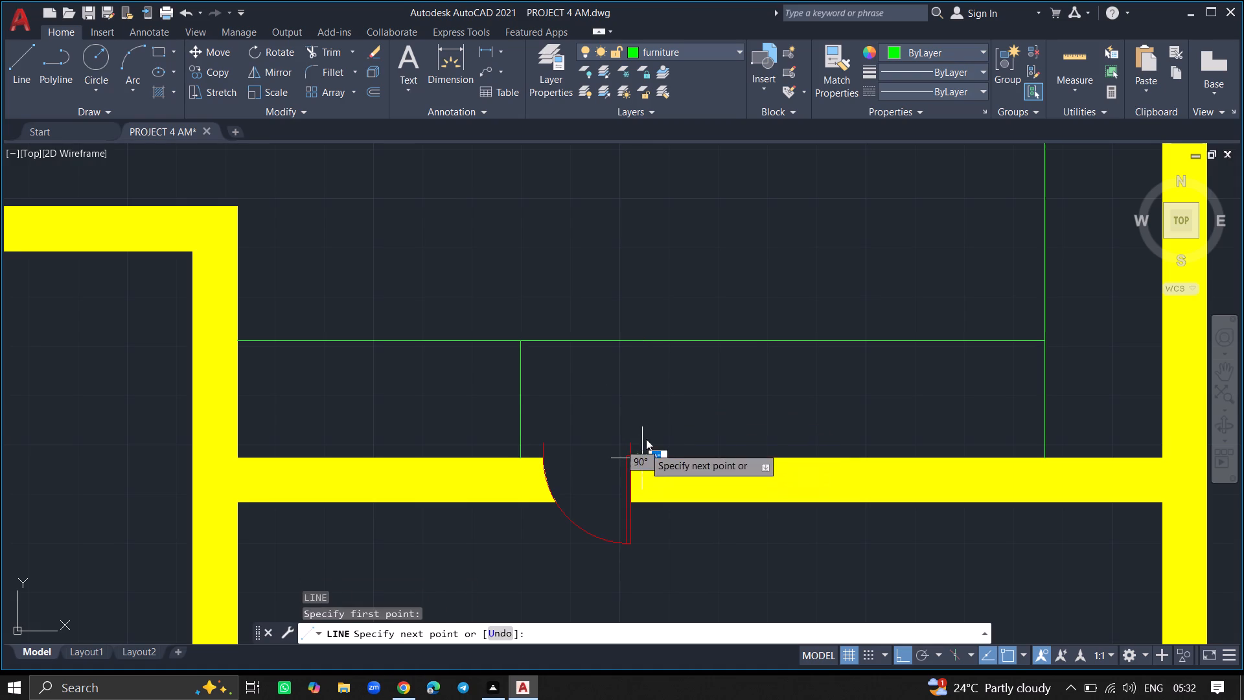
pyautogui.click(645, 343)
pyautogui.press('Return')
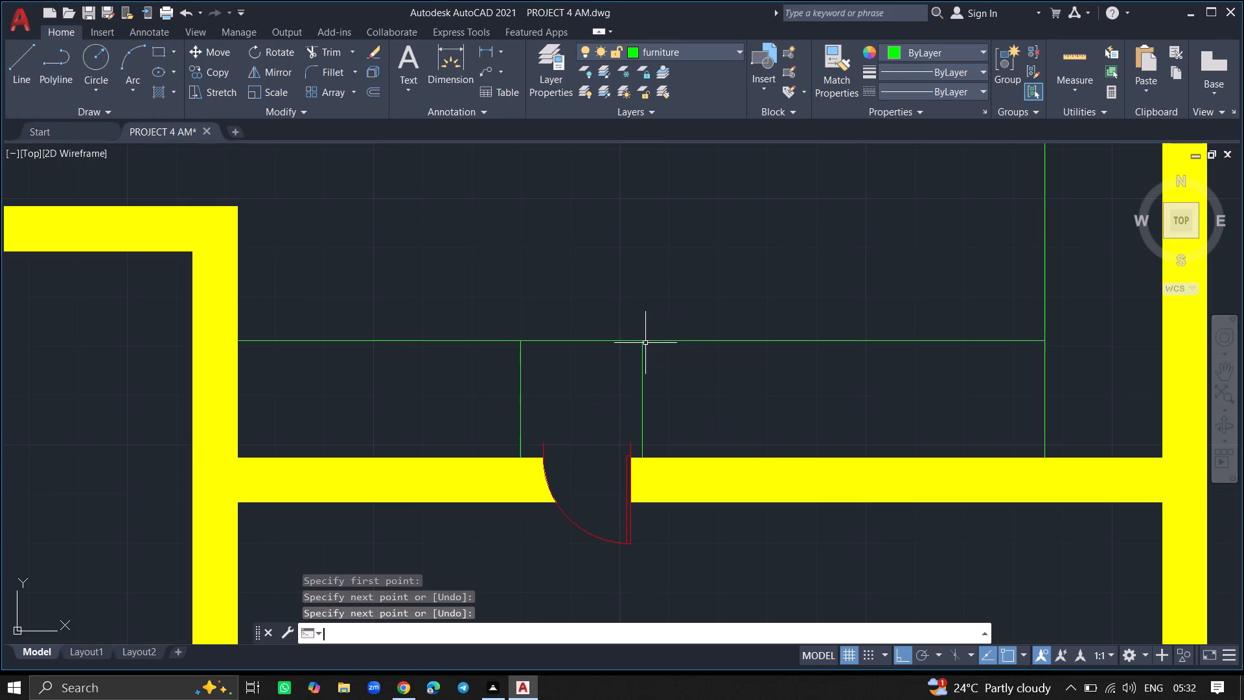
# Trim the counter's horizontal edge between the two short vertical lines to open a passage at the south door.
pyautogui.write('TRIM')
pyautogui.press('Return')
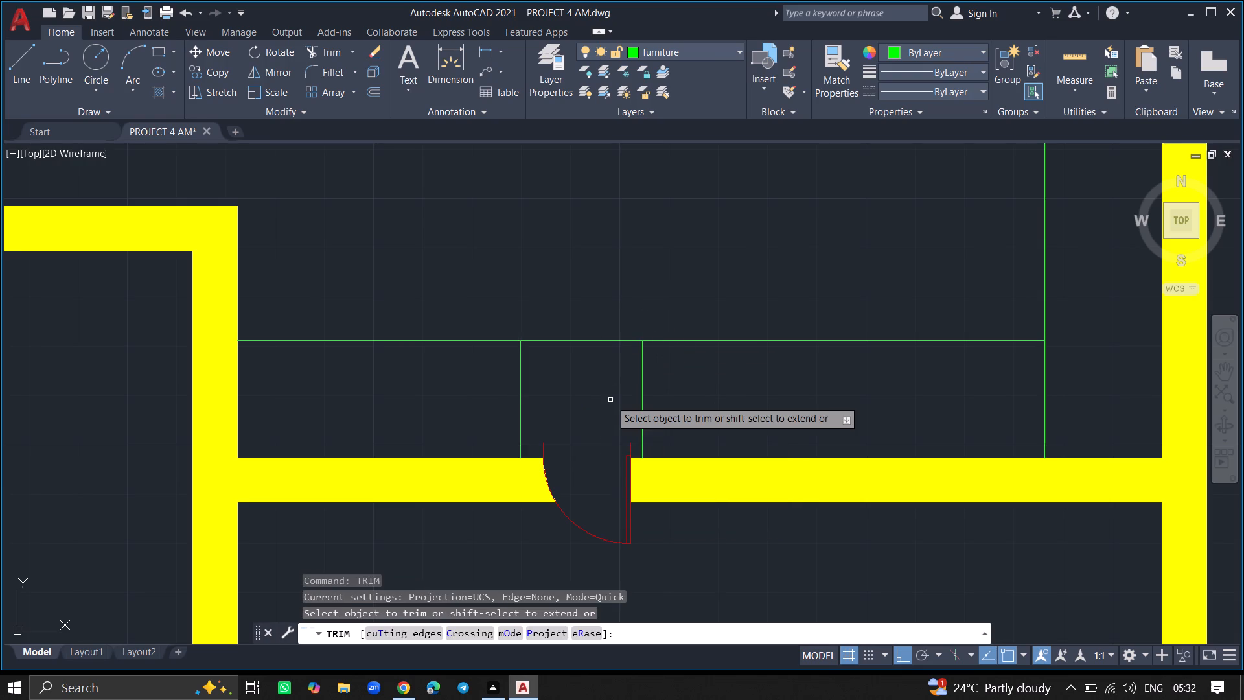
pyautogui.click(611, 341)
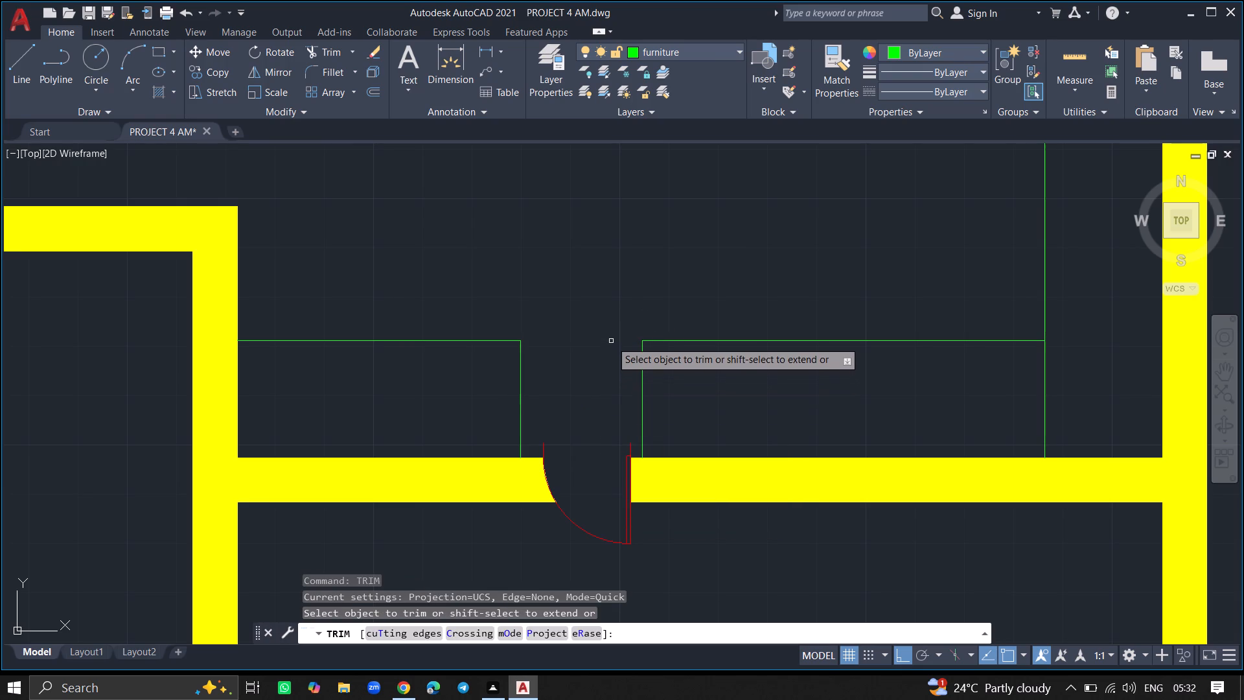
pyautogui.press('Return')
# Move the bed in the northwest bedroom a short distance straight east, leaving space along the west wall.
pyautogui.keyDown('ctrl'); pyautogui.scroll(-3, 611, 341); pyautogui.keyUp('ctrl')
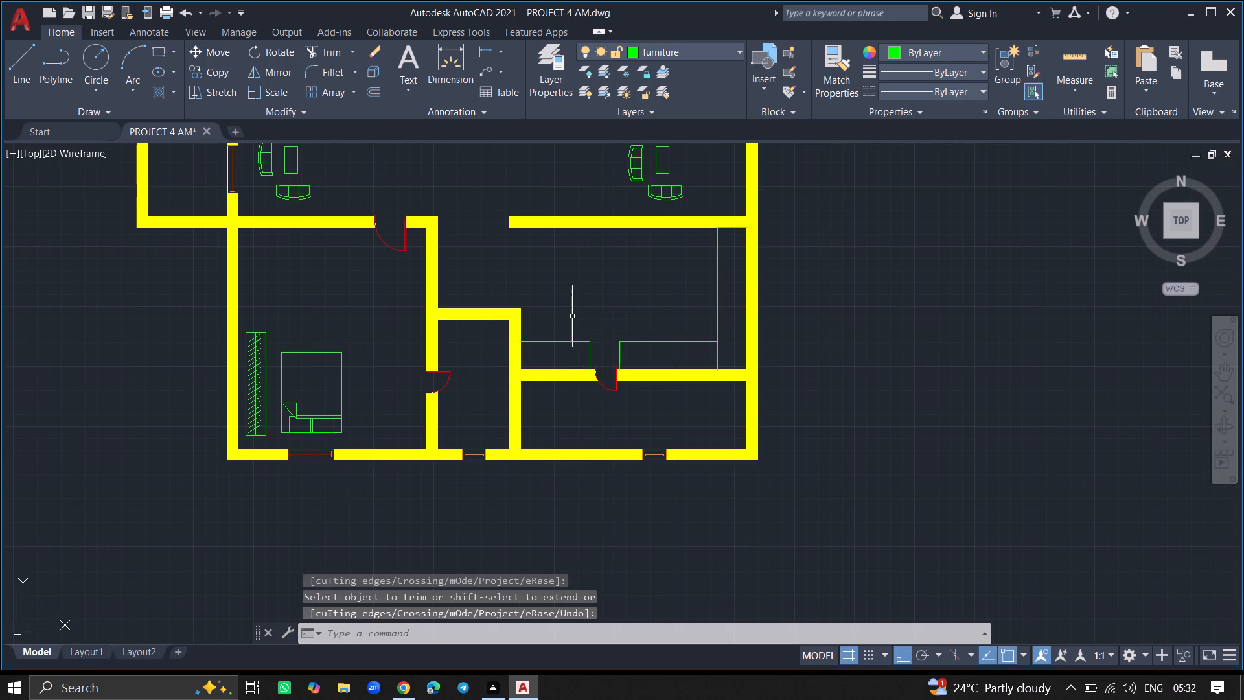
pyautogui.keyDown('ctrl'); pyautogui.scroll(-2, 572, 316); pyautogui.keyUp('ctrl')
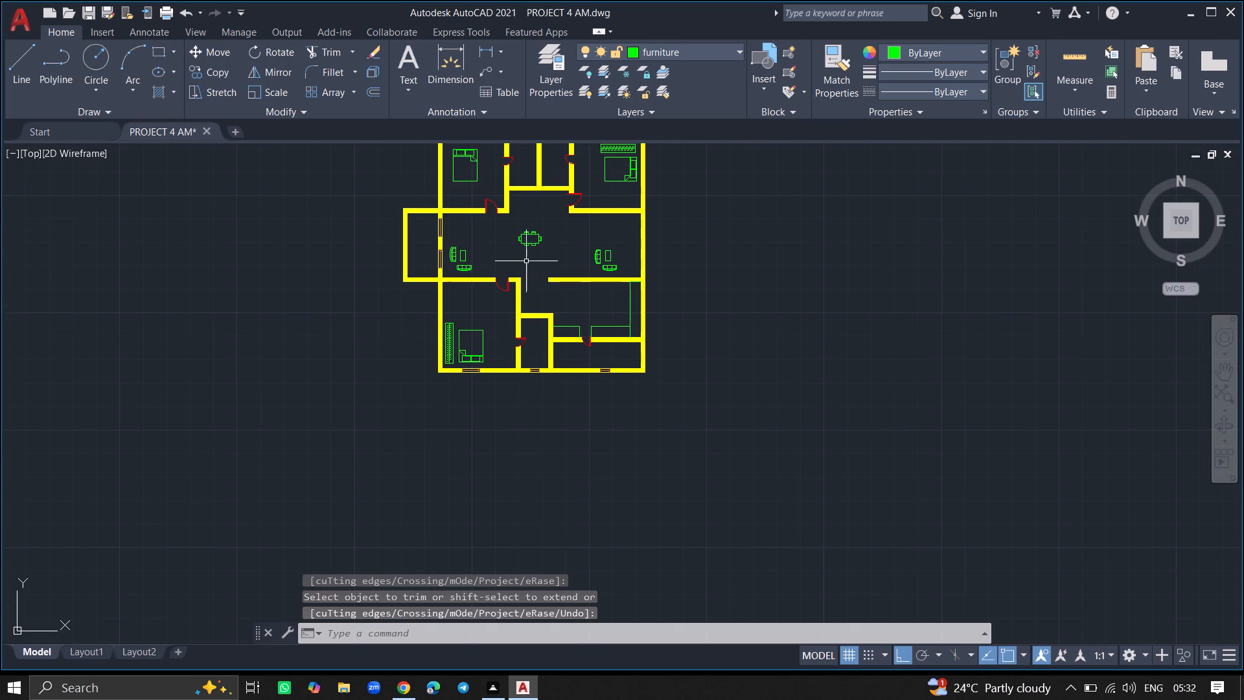
pyautogui.keyDown('ctrl'); pyautogui.scroll(-2, 526, 261); pyautogui.keyUp('ctrl')
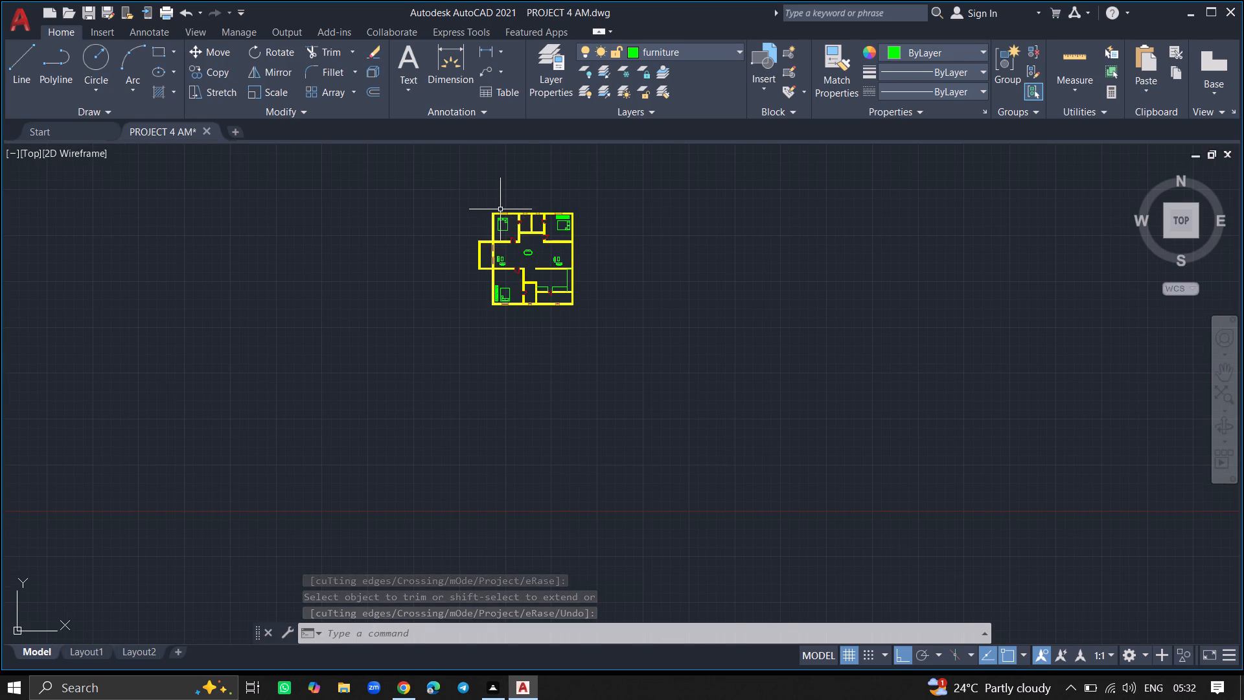
pyautogui.keyDown('ctrl'); pyautogui.scroll(5, 500, 209); pyautogui.keyUp('ctrl')
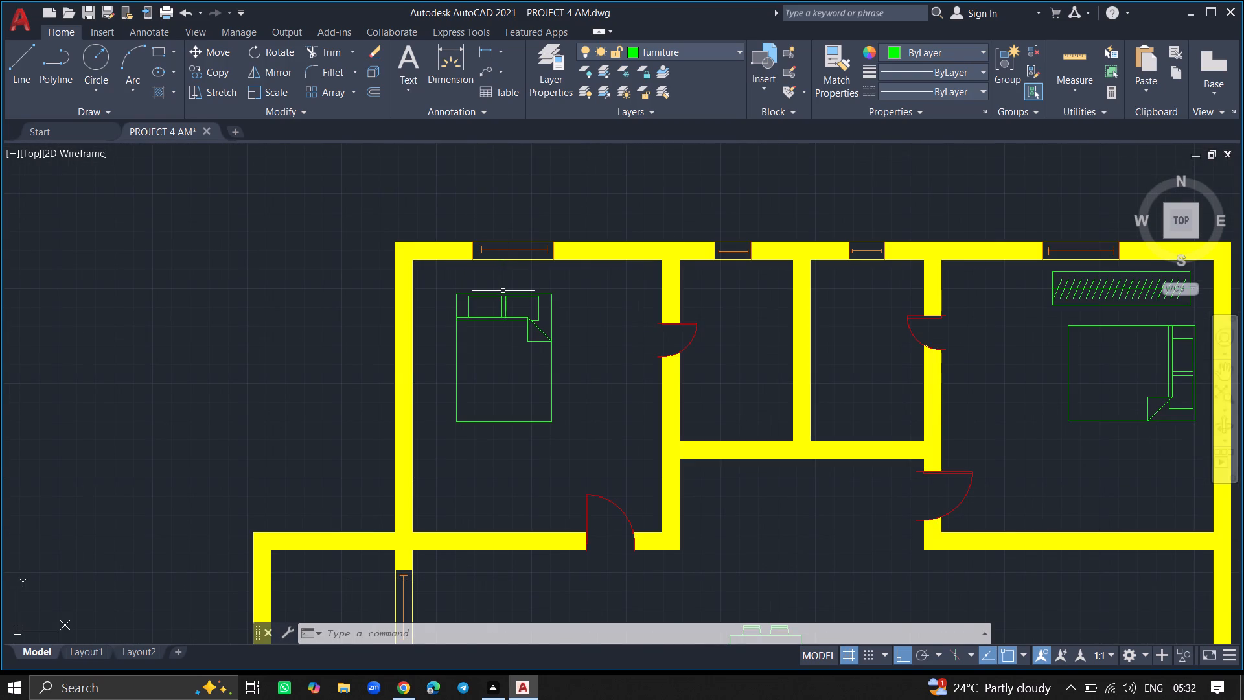
pyautogui.click(502, 293)
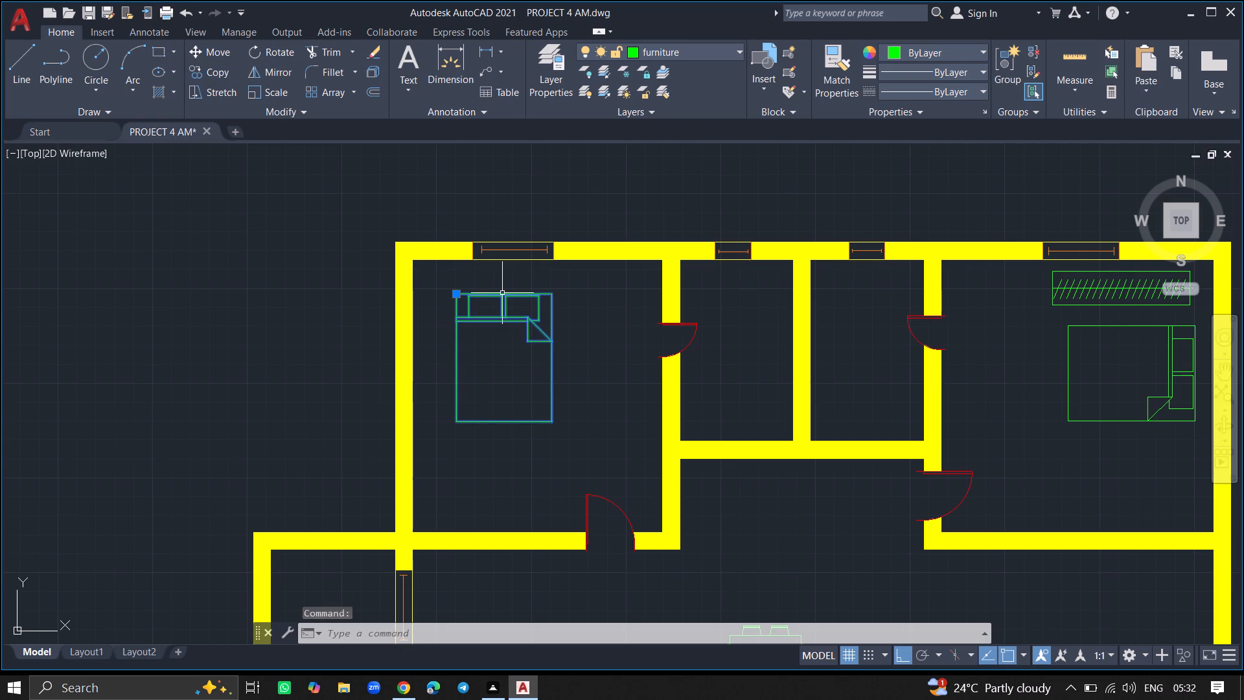
pyautogui.write('MO')
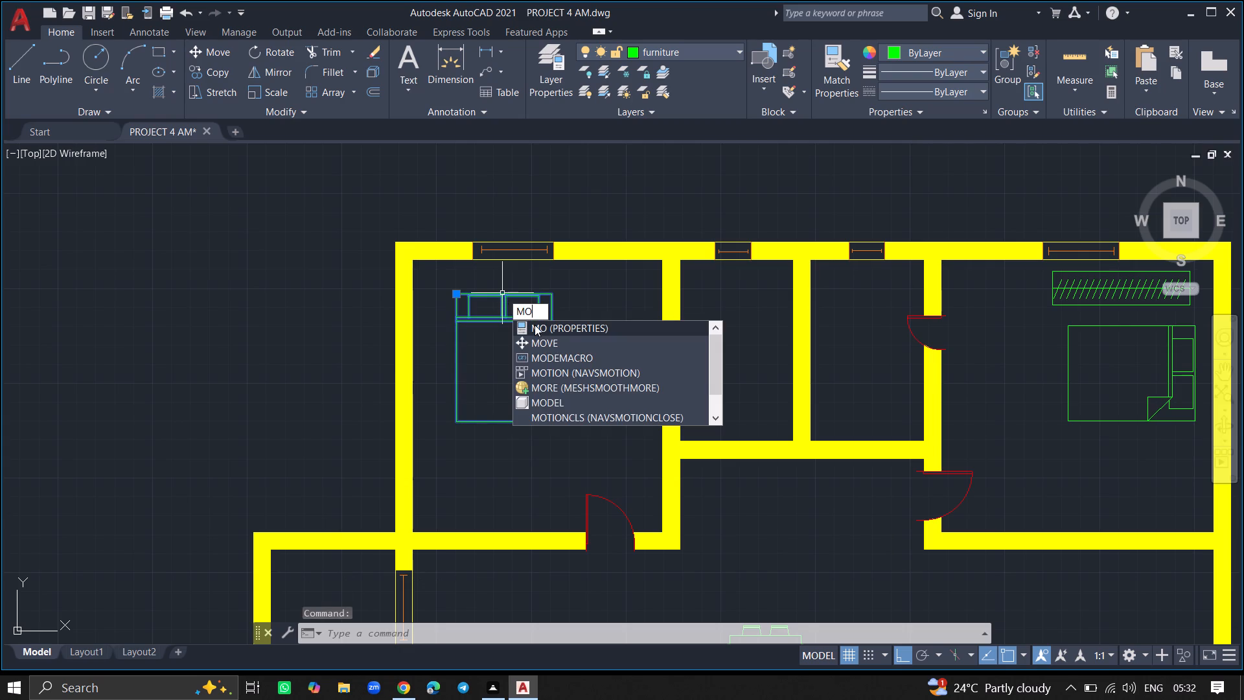
pyautogui.click(544, 338)
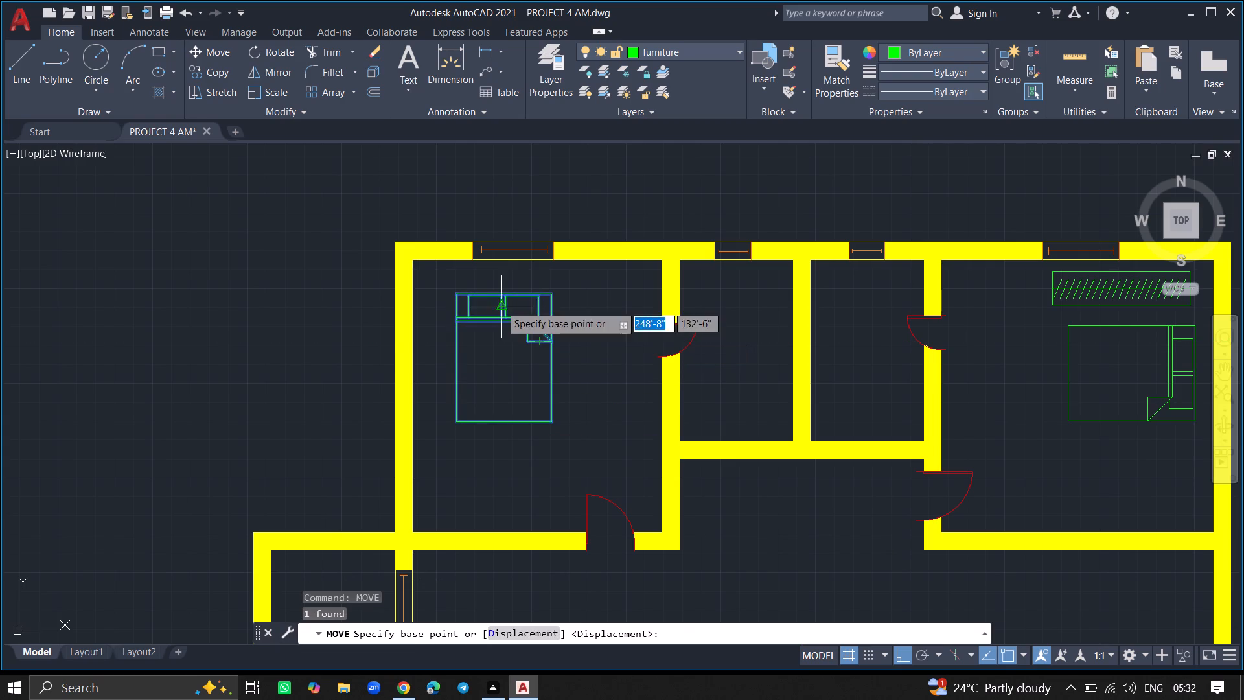
pyautogui.click(500, 305)
pyautogui.click(529, 310)
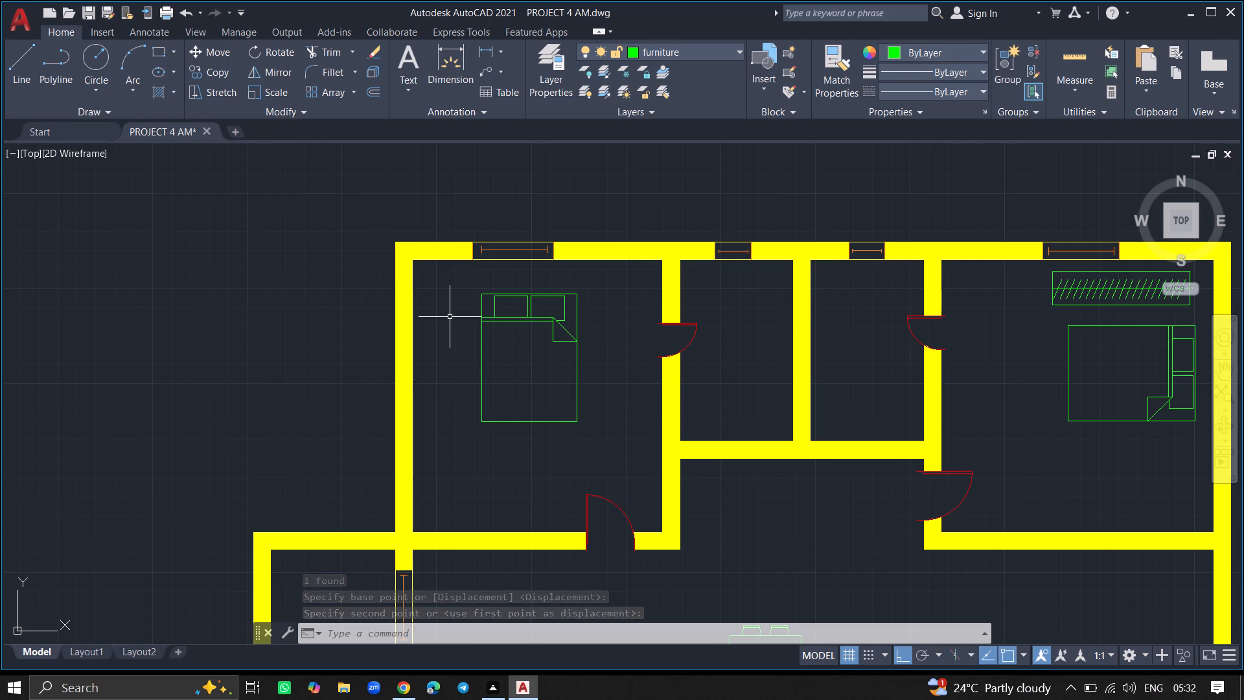
# Draw a narrow wardrobe rectangle about 5'-6" long north-south between the northwest bedroom's west wall and the bed.
pyautogui.write('REC')
pyautogui.press('Return')
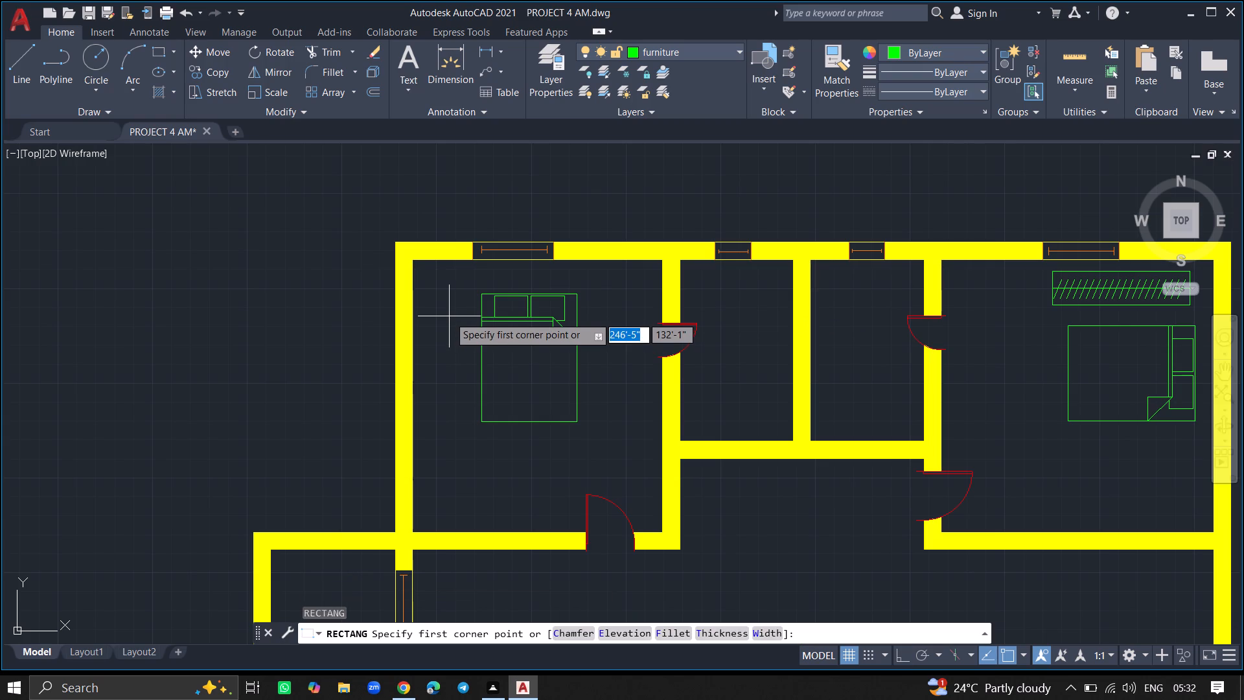
pyautogui.keyDown('ctrl'); pyautogui.scroll(1, 433, 296); pyautogui.keyUp('ctrl')
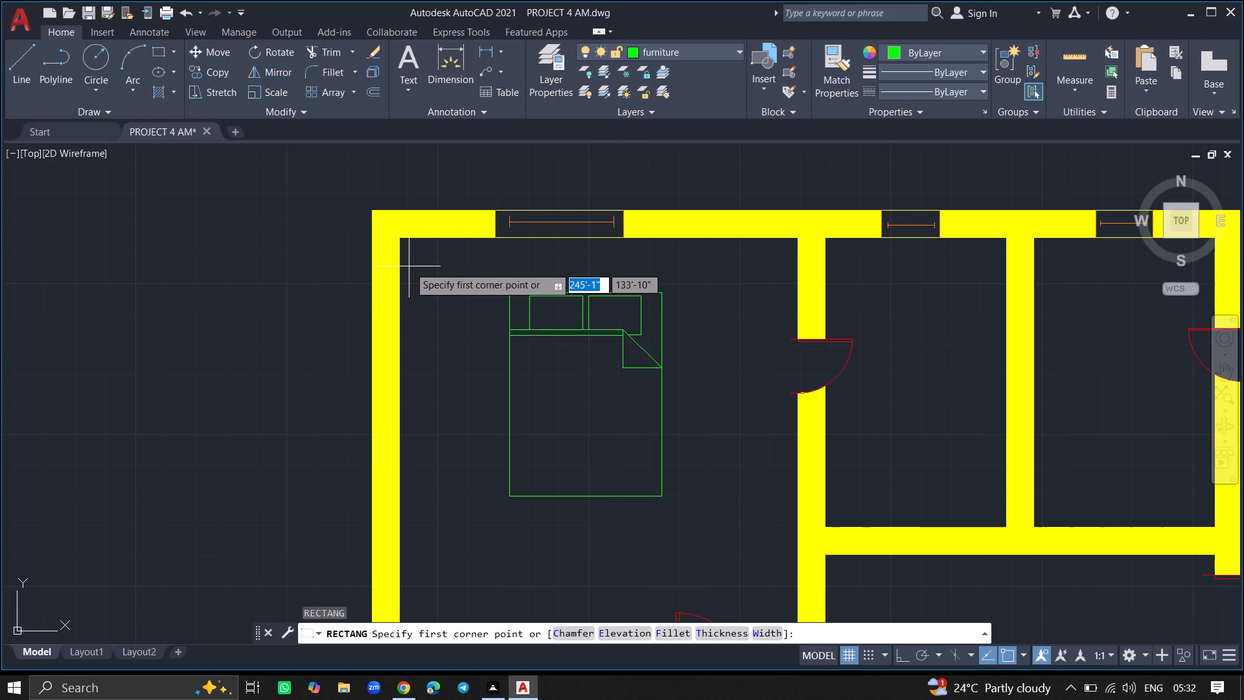
pyautogui.click(409, 266)
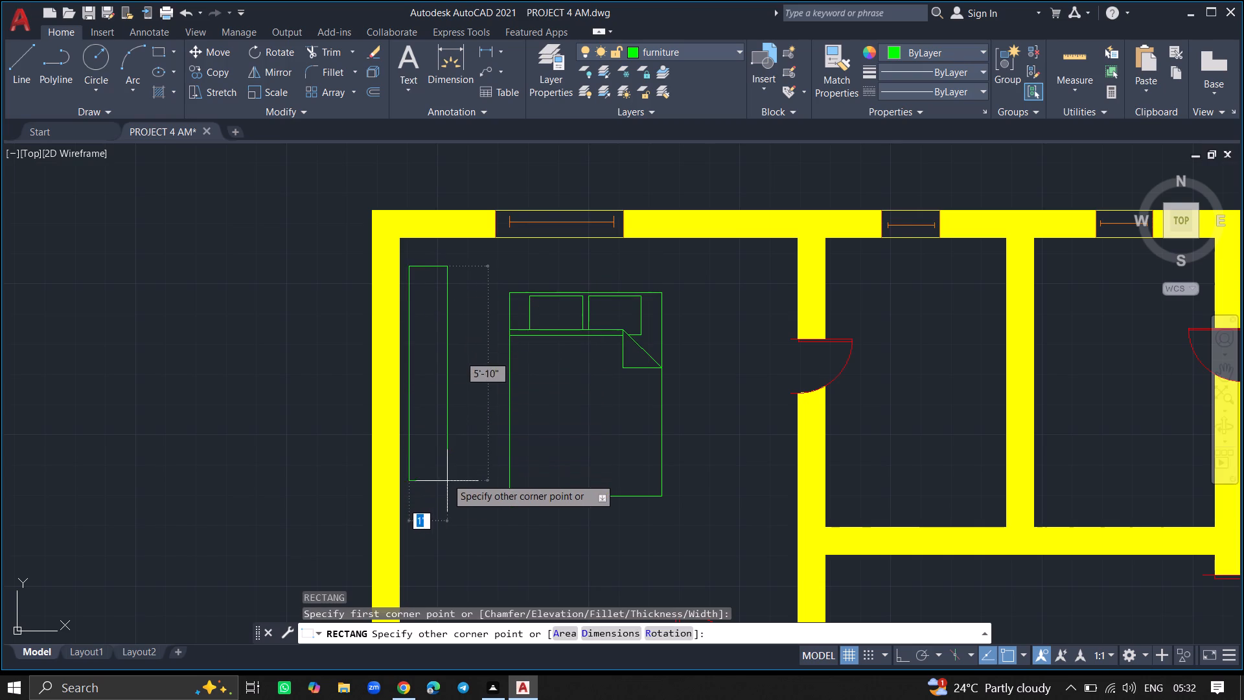
pyautogui.click(454, 466)
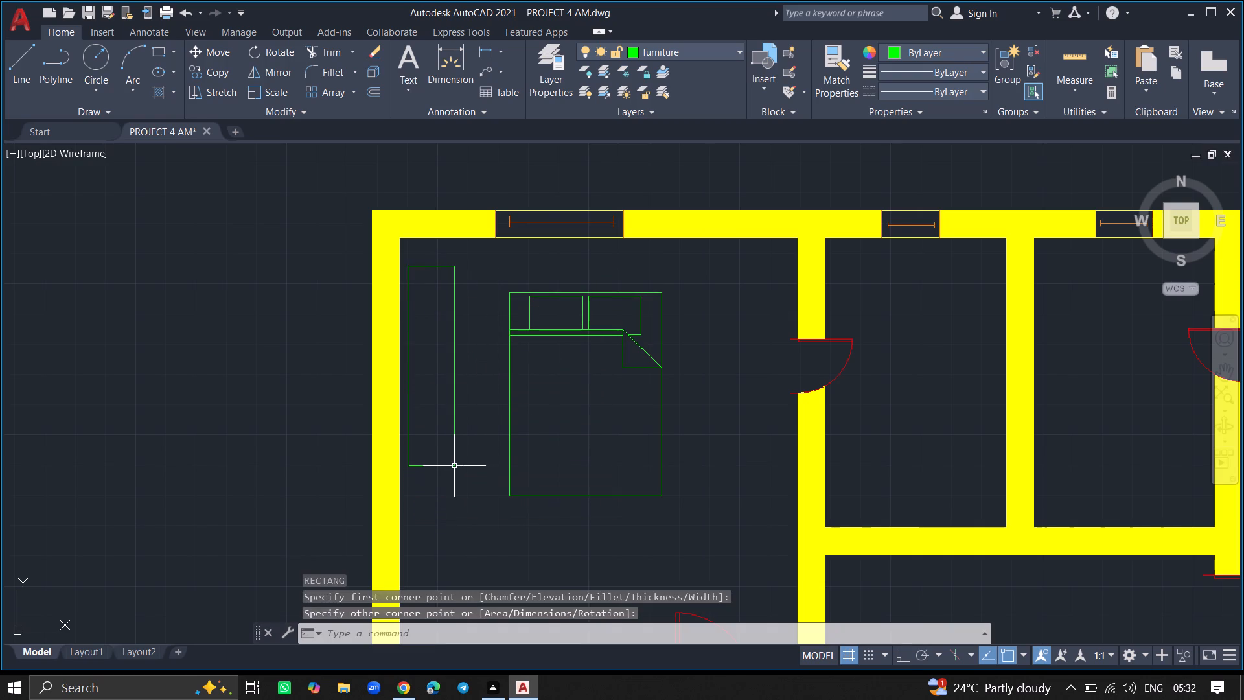
# Draw the wardrobe's lengthwise centre line, about 5'-6" long, from the midpoint of its south side to that of its north side.
pyautogui.press('l')
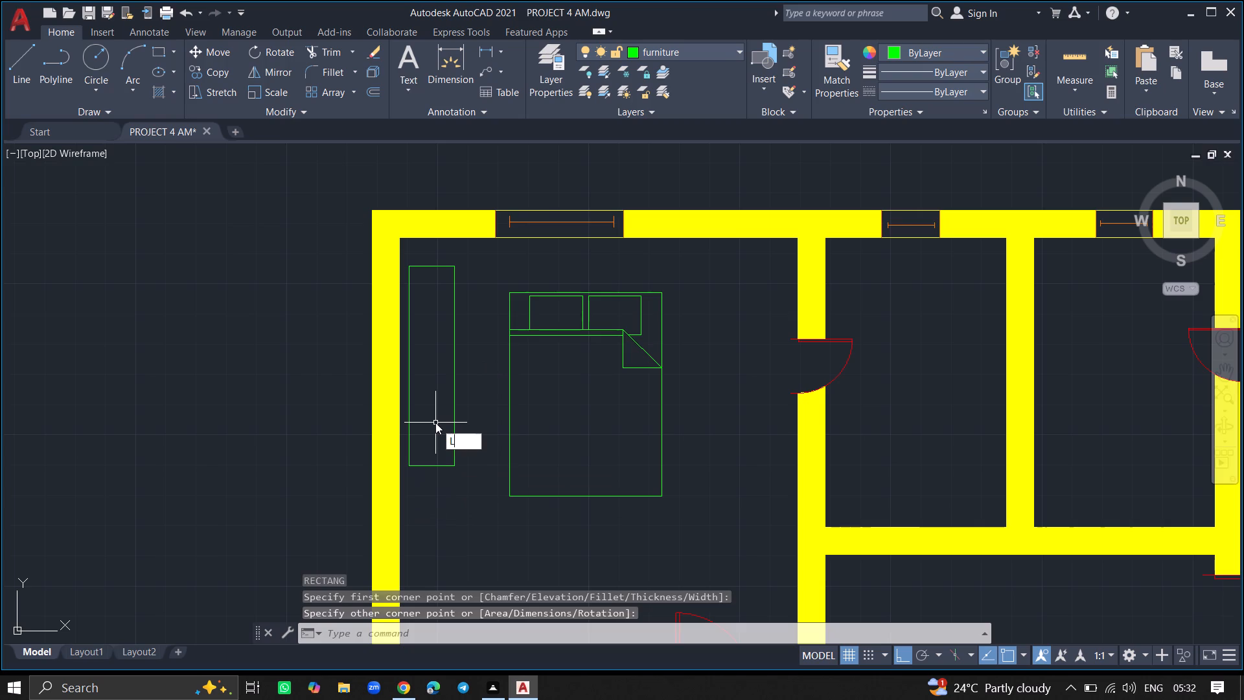
pyautogui.press('Return')
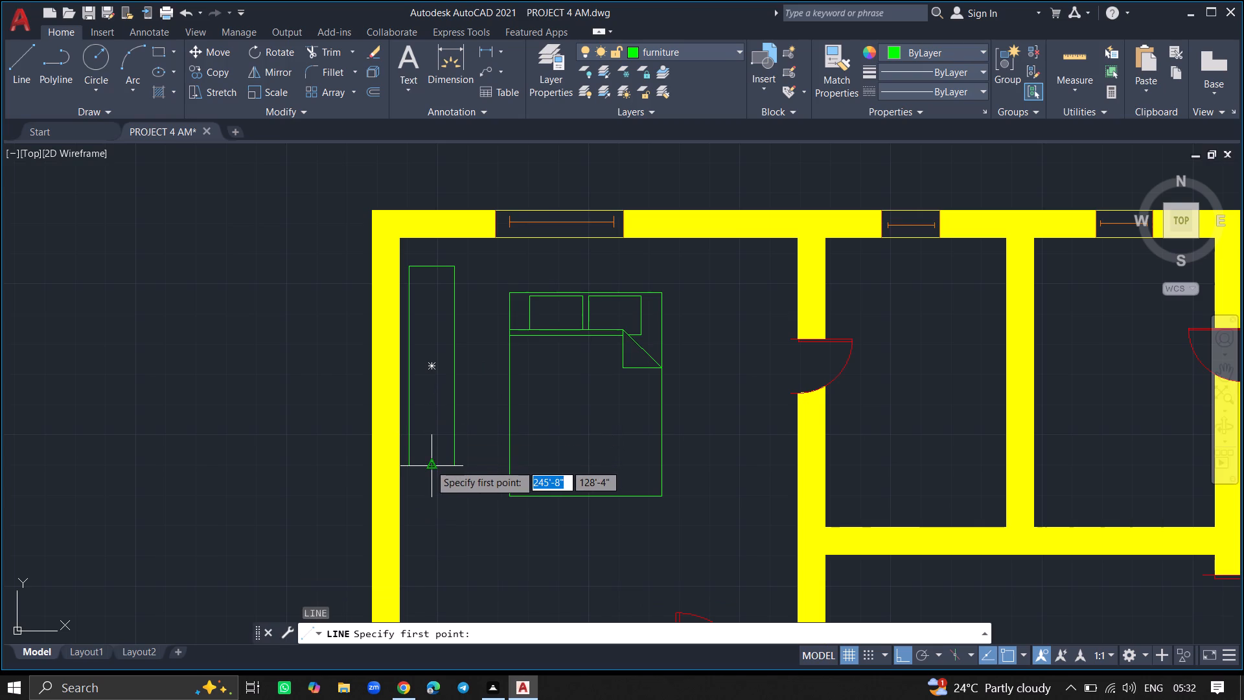
pyautogui.click(430, 464)
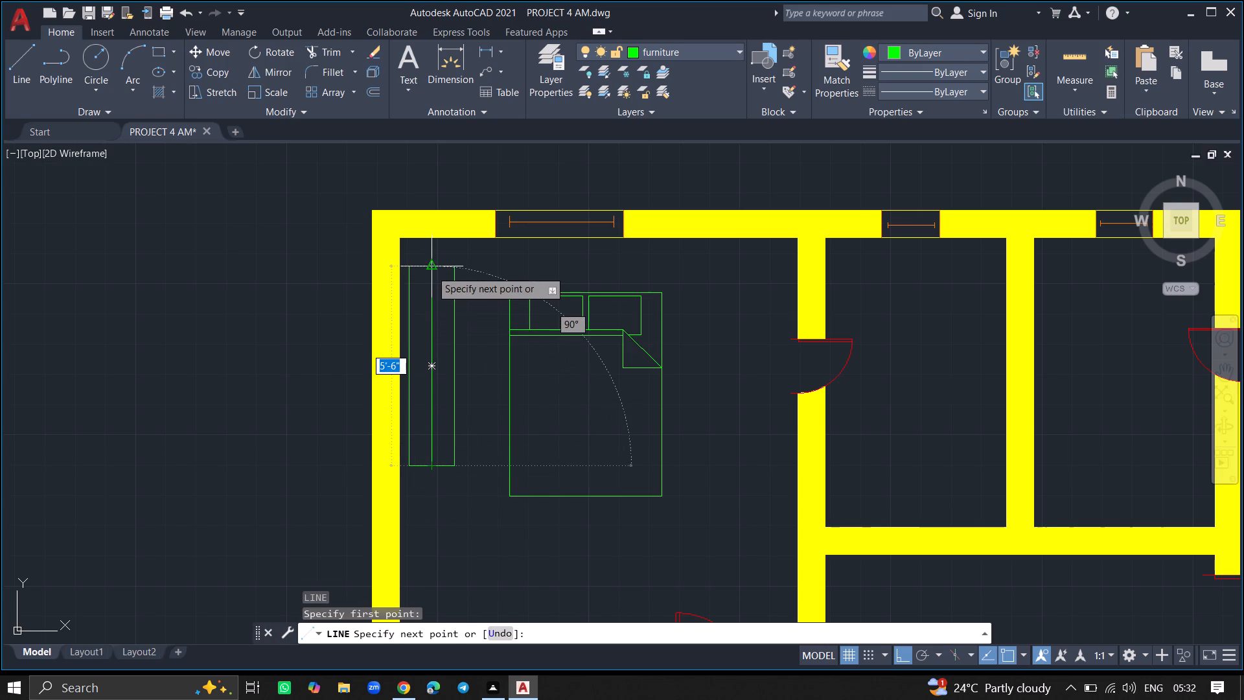
pyautogui.click(431, 270)
pyautogui.press('Return')
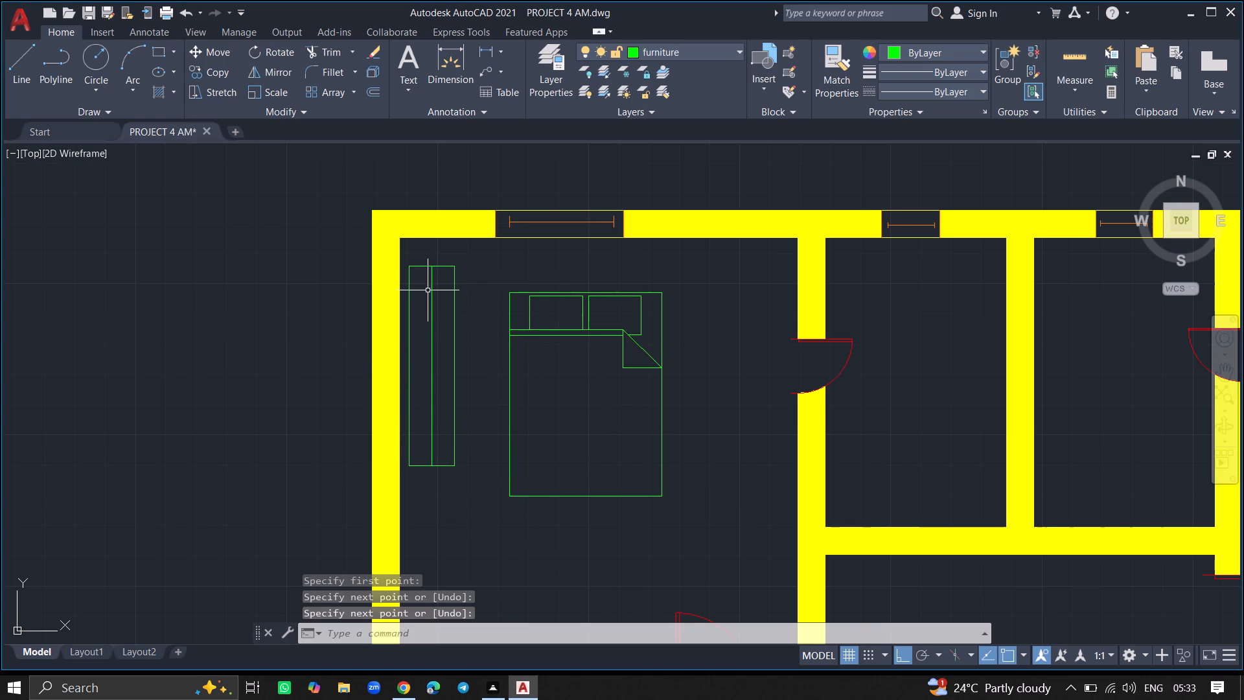
# Draw a diagonal hanger line about 9" long, with ortho off, across the wardrobe's centre line near its north end.
pyautogui.keyDown('ctrl'); pyautogui.scroll(2, 428, 290); pyautogui.keyUp('ctrl')
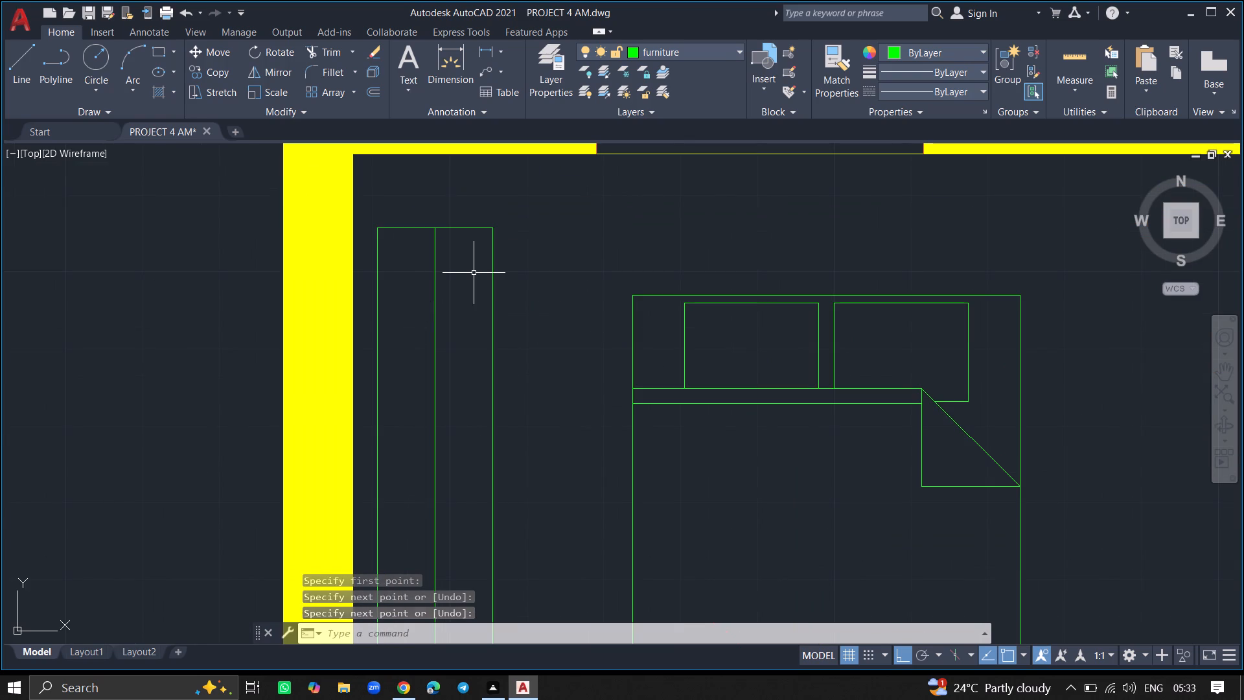
pyautogui.press('l')
pyautogui.press('Return')
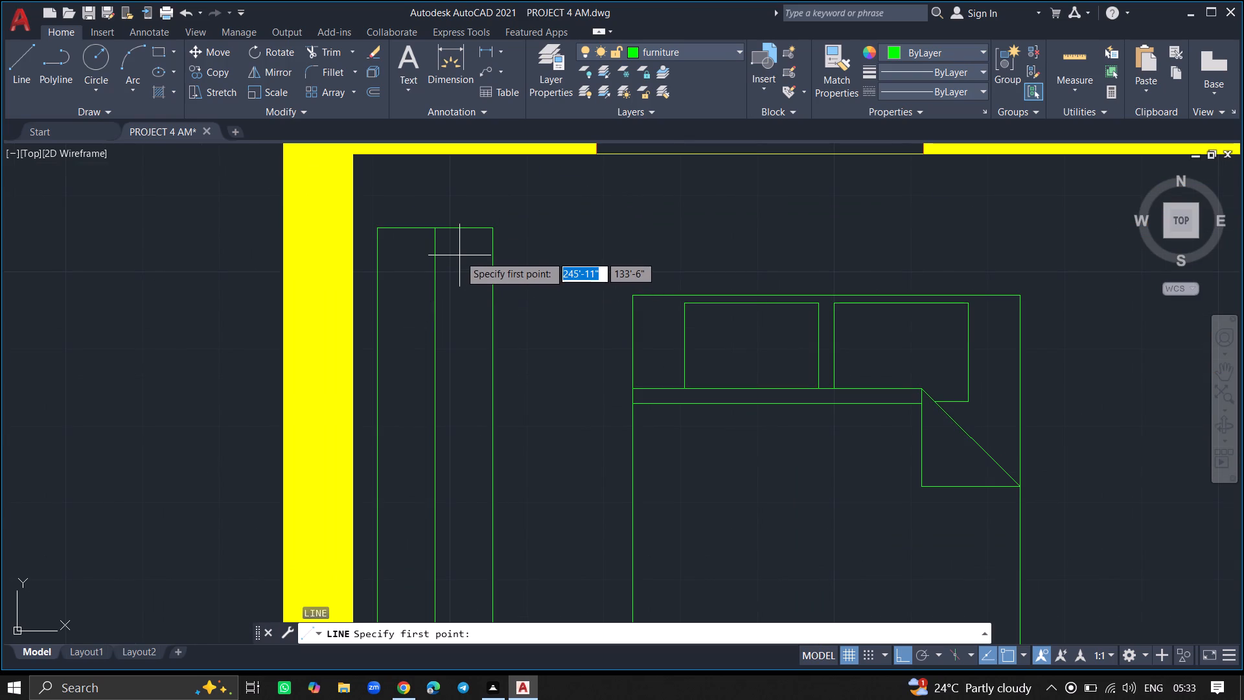
pyautogui.click(459, 255)
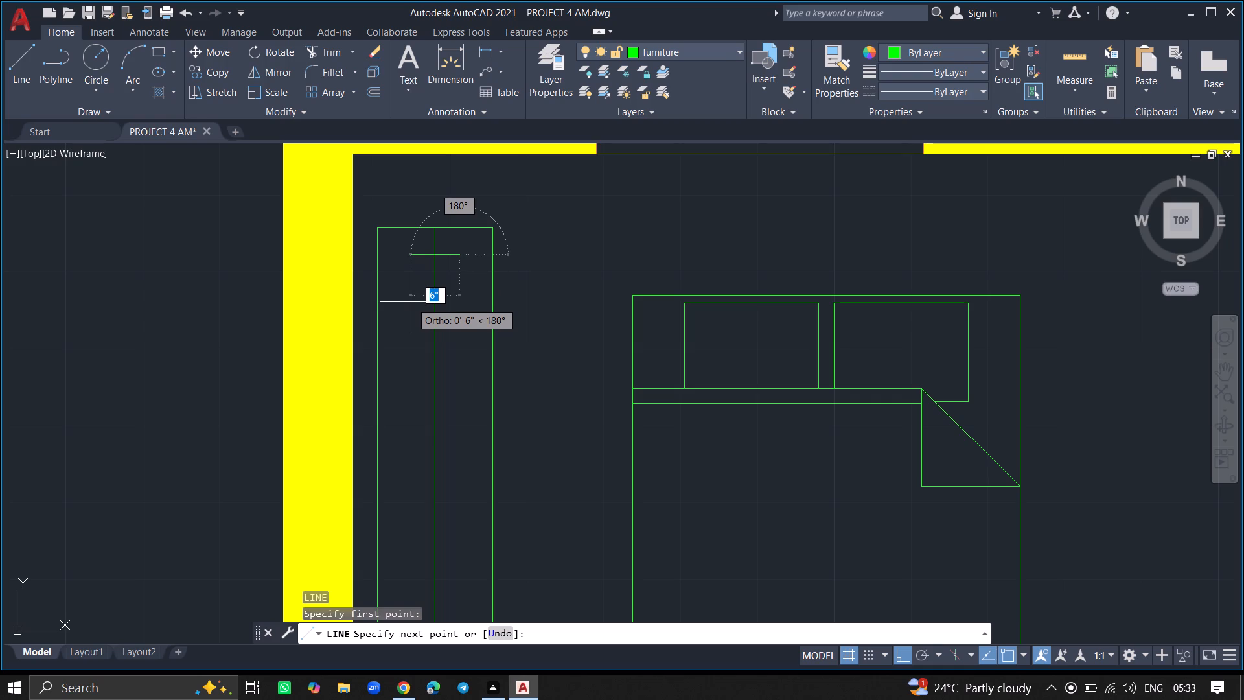
pyautogui.press('F8')
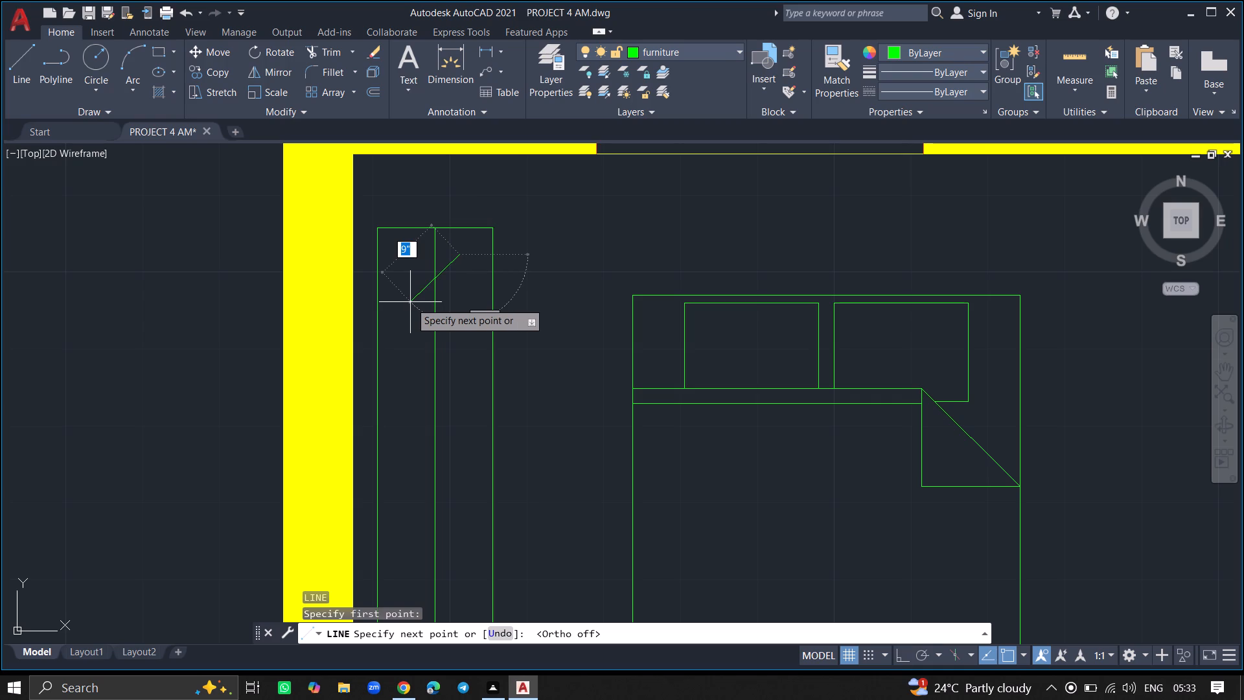
pyautogui.click(410, 302)
pyautogui.press('Return')
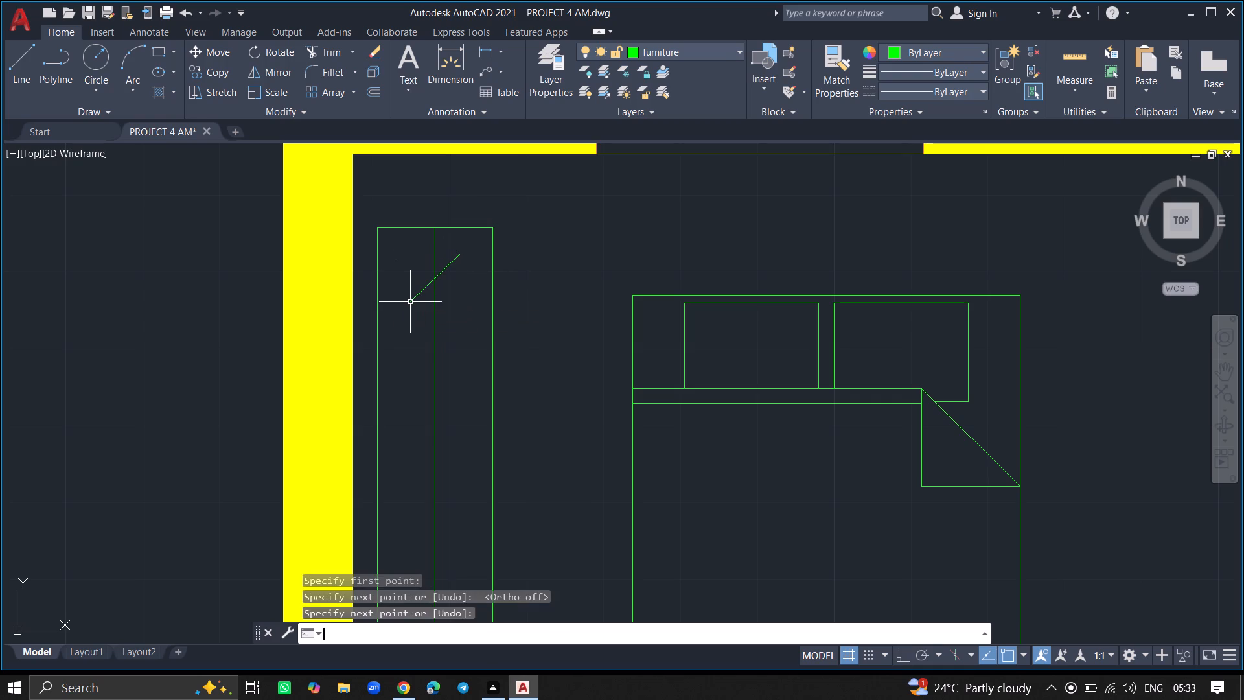
# Copy the diagonal hanger line as a fitted array of 20 items along the wardrobe's centre line, spanning about 4'-8" southward.
pyautogui.click(410, 302)
pyautogui.click(410, 302)
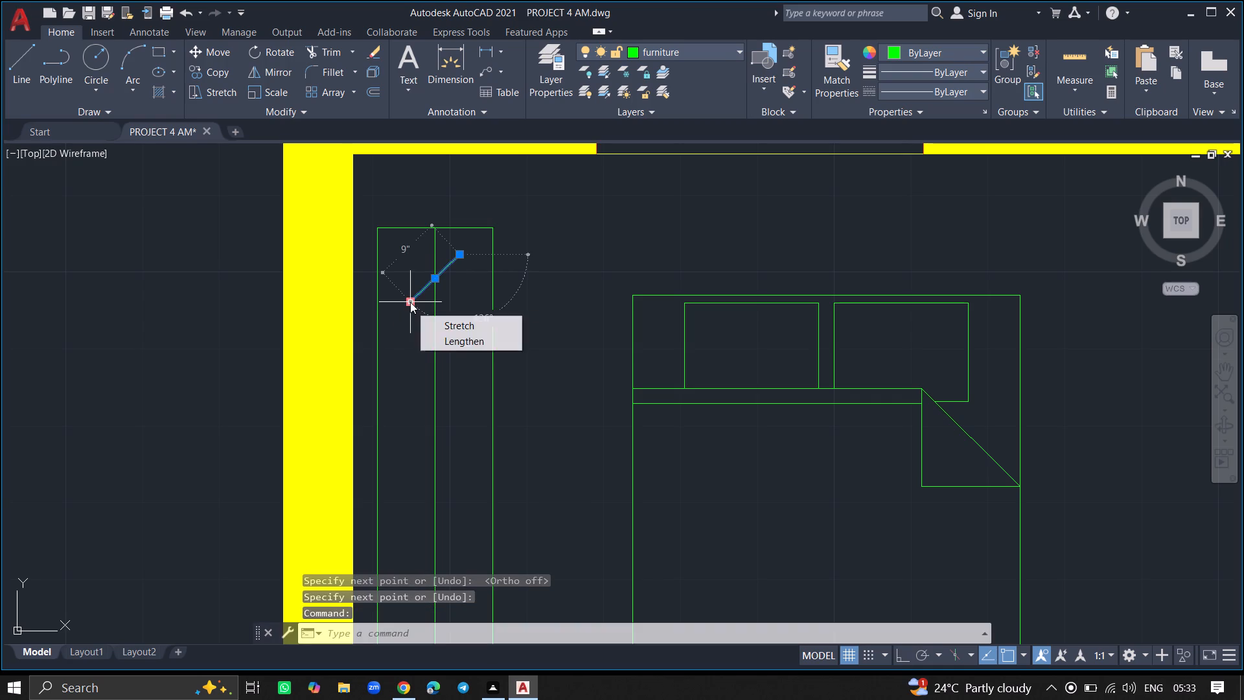
pyautogui.write('COPY')
pyautogui.press('Return')
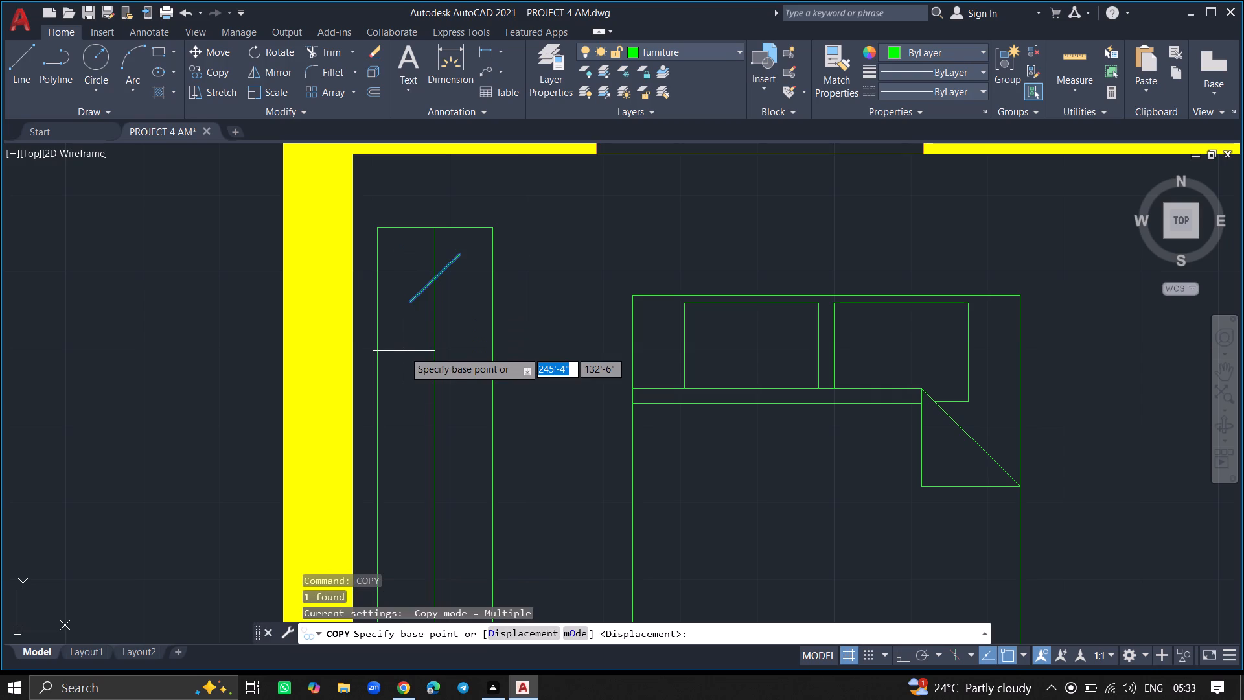
pyautogui.click(428, 286)
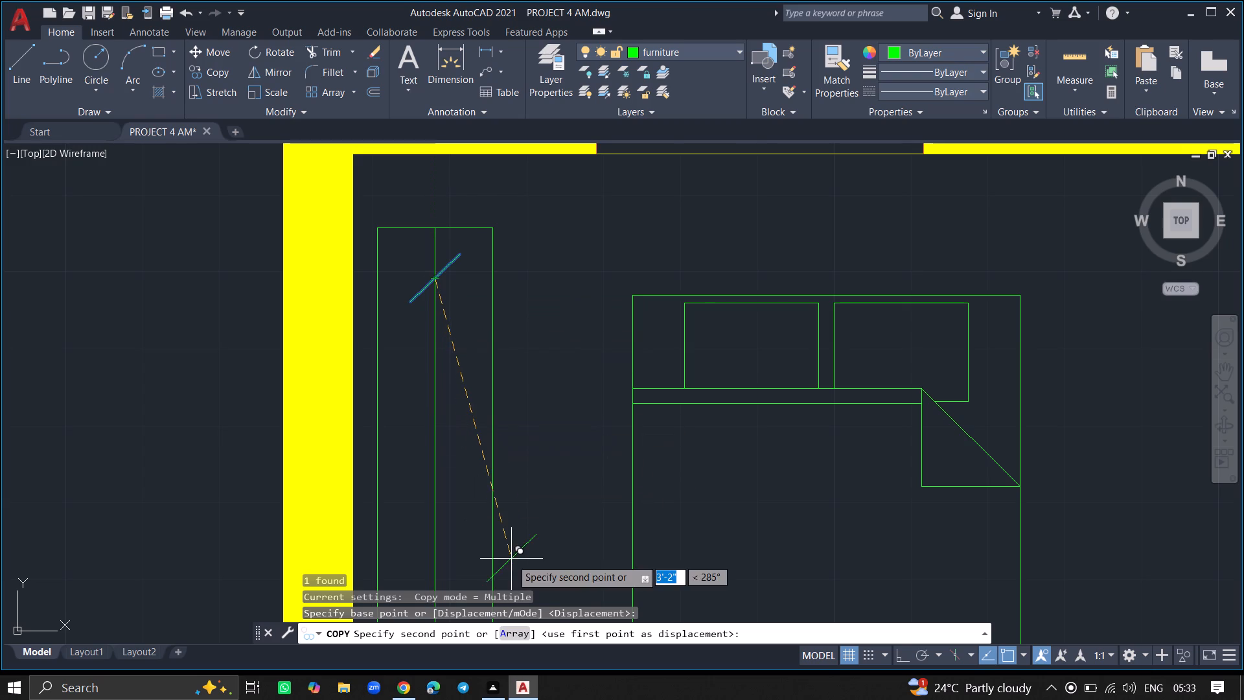
pyautogui.click(520, 628)
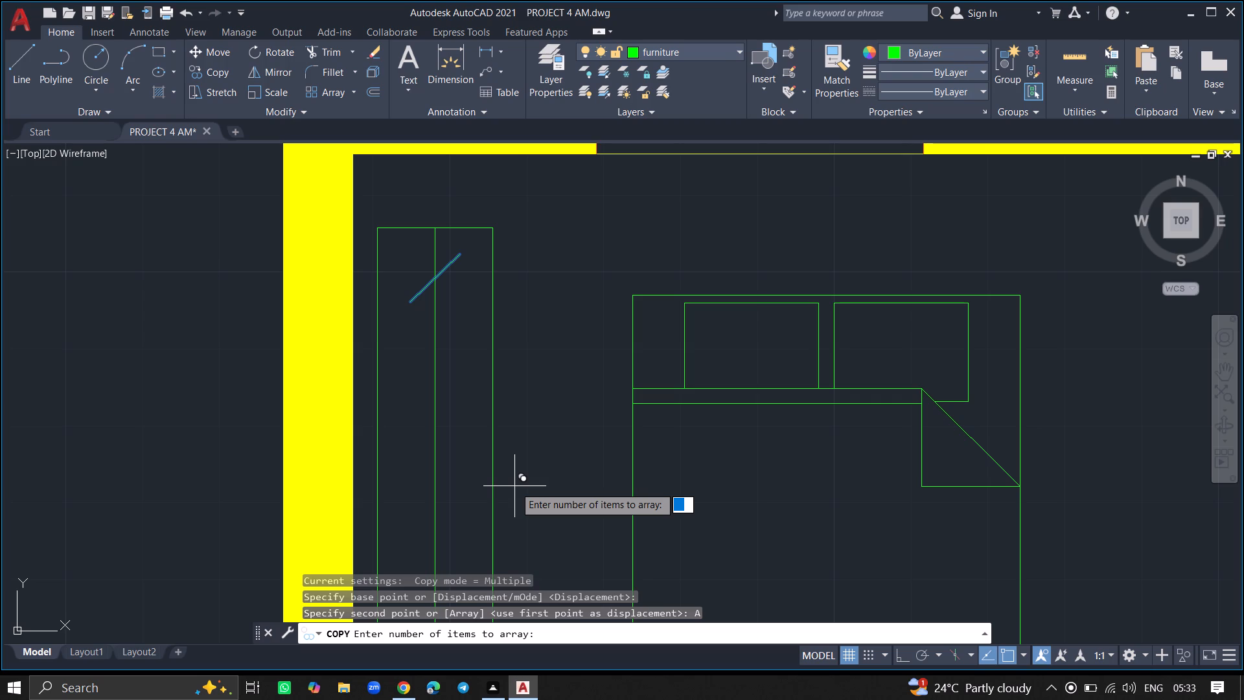
pyautogui.write('20')
pyautogui.press('Return')
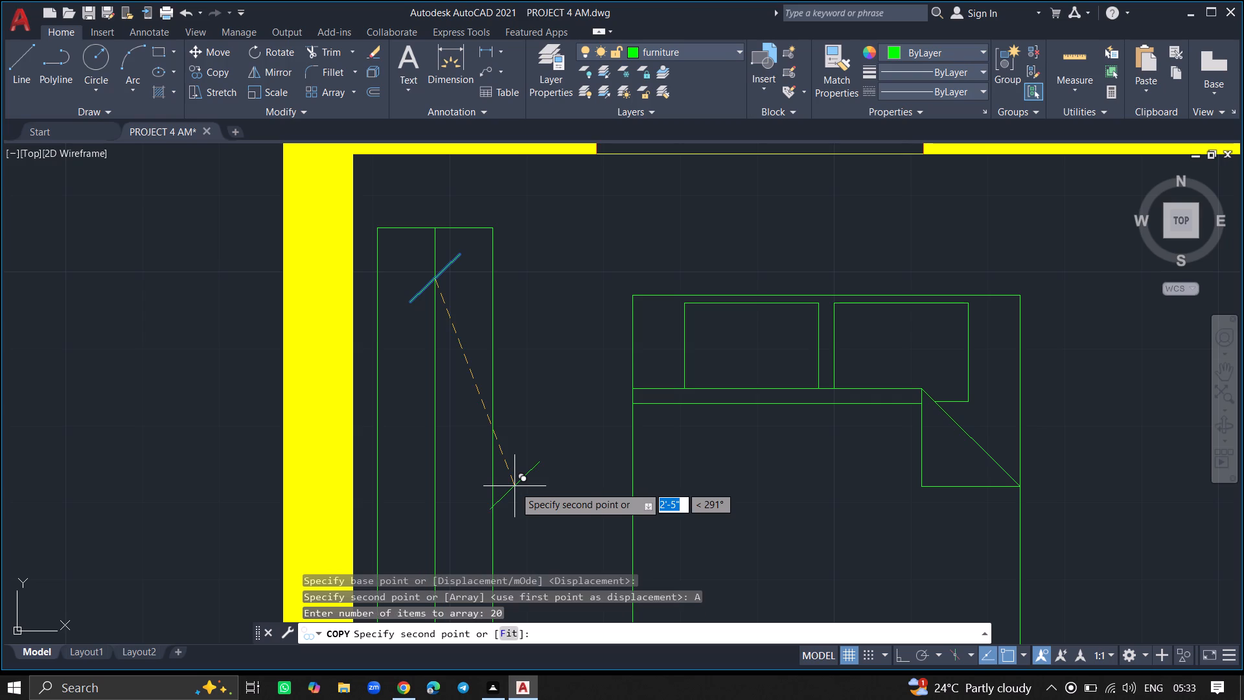
pyautogui.click(508, 632)
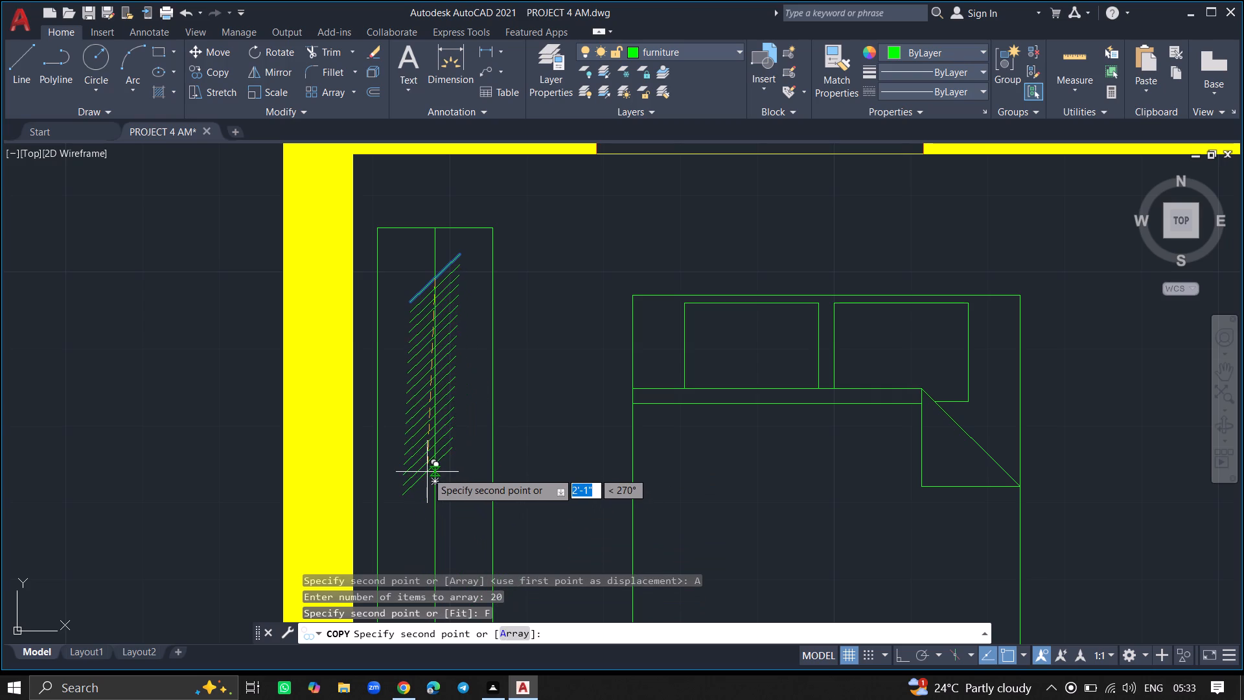
pyautogui.keyDown('ctrl'); pyautogui.scroll(-5, 427, 472); pyautogui.keyUp('ctrl')
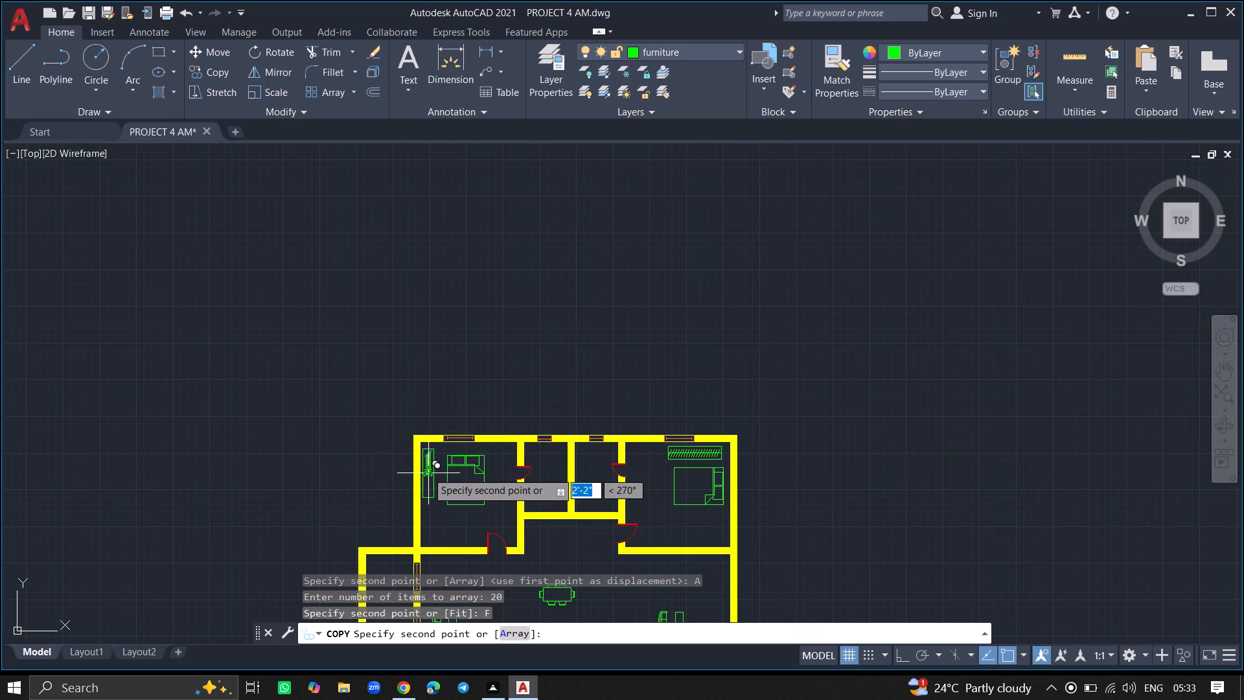
pyautogui.keyDown('ctrl'); pyautogui.scroll(5, 426, 503); pyautogui.keyUp('ctrl')
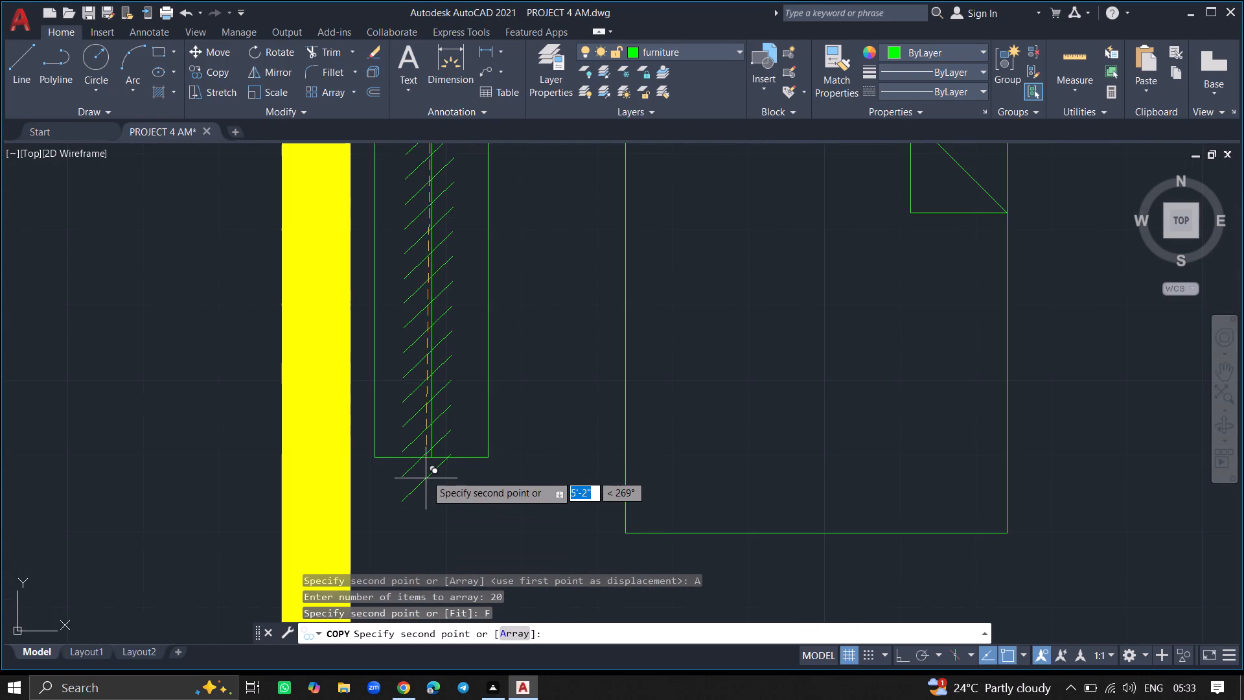
pyautogui.click(430, 430)
pyautogui.press('Return')
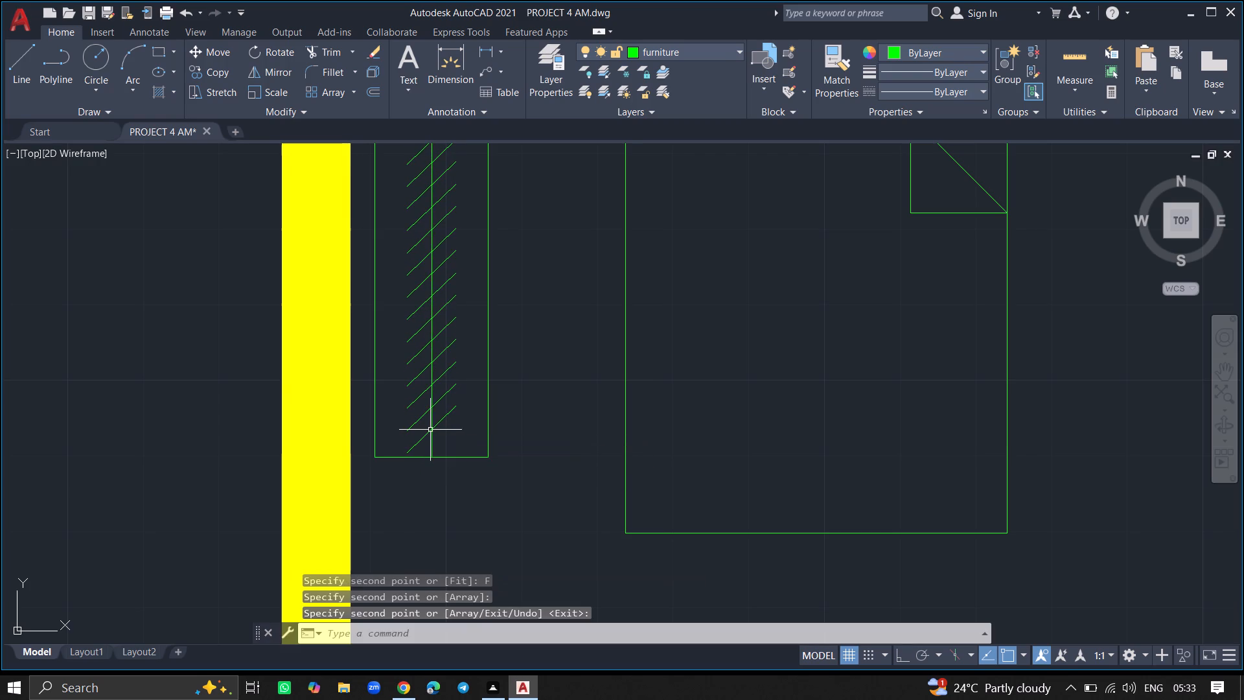
# Insert the Toilet - top block from DesignCenter's House Designer.dwg into the empty space east of the floor plan.
pyautogui.keyDown('ctrl'); pyautogui.scroll(-4, 430, 430); pyautogui.keyUp('ctrl')
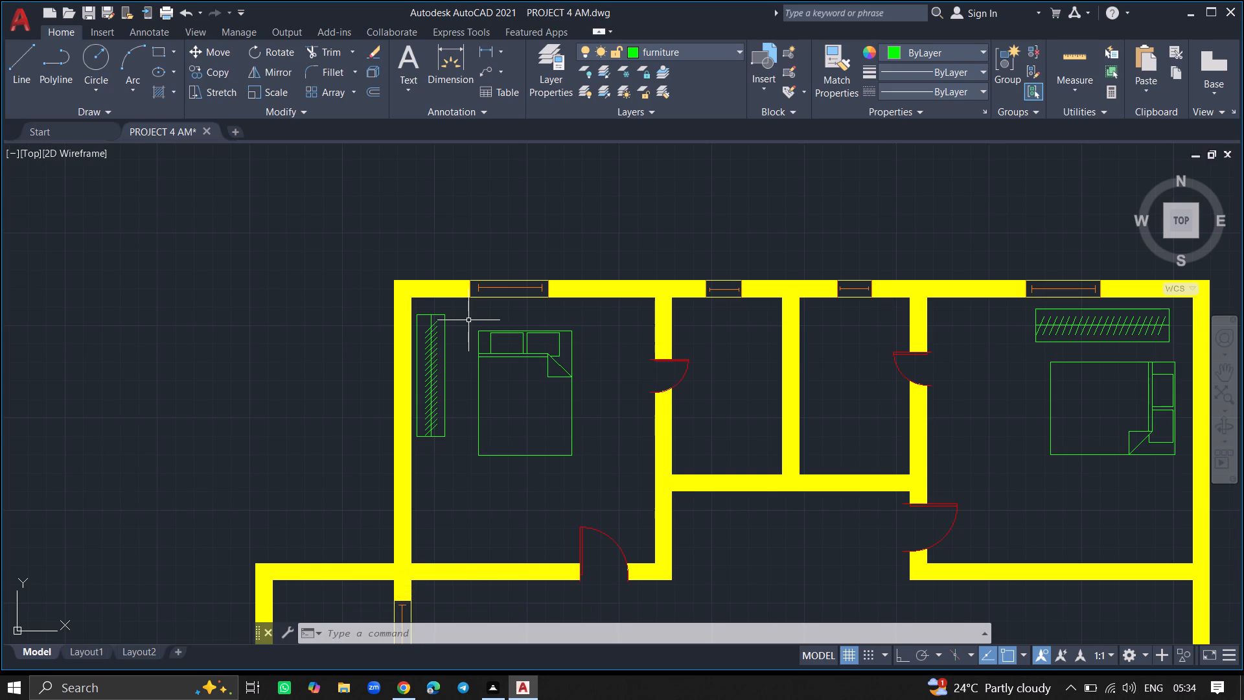
pyautogui.keyDown('ctrl'); pyautogui.scroll(-2, 468, 320); pyautogui.keyUp('ctrl')
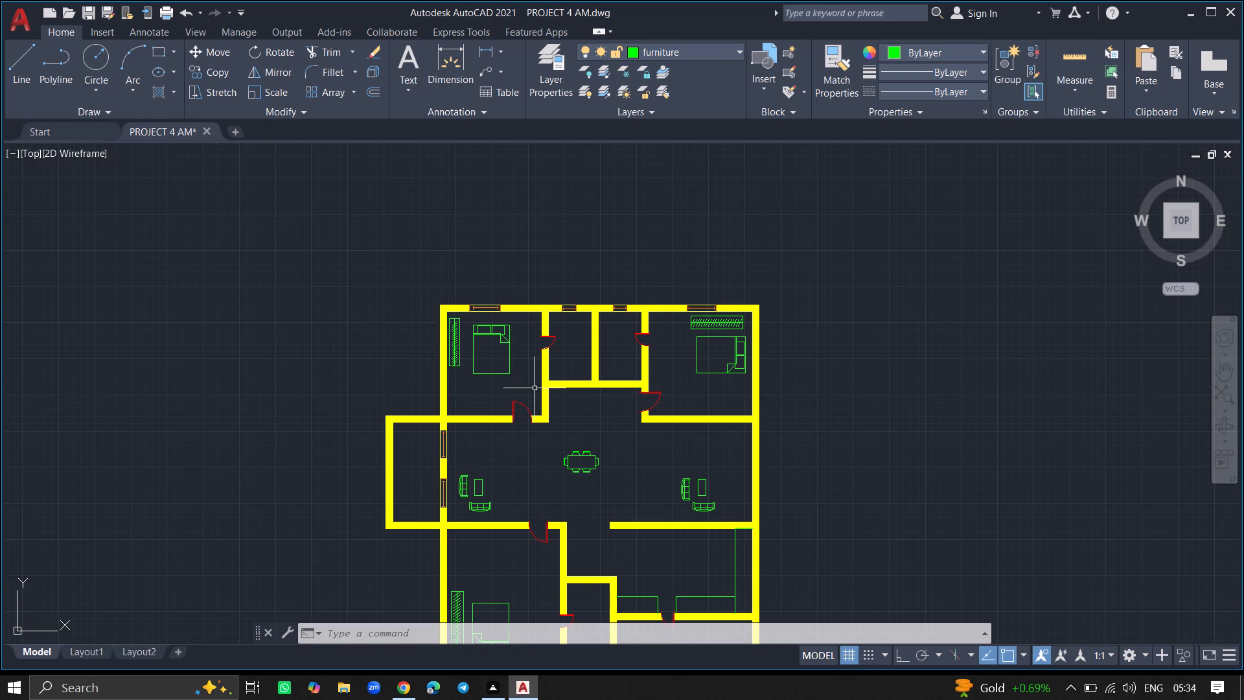
pyautogui.hotkey('ctrl', '2')
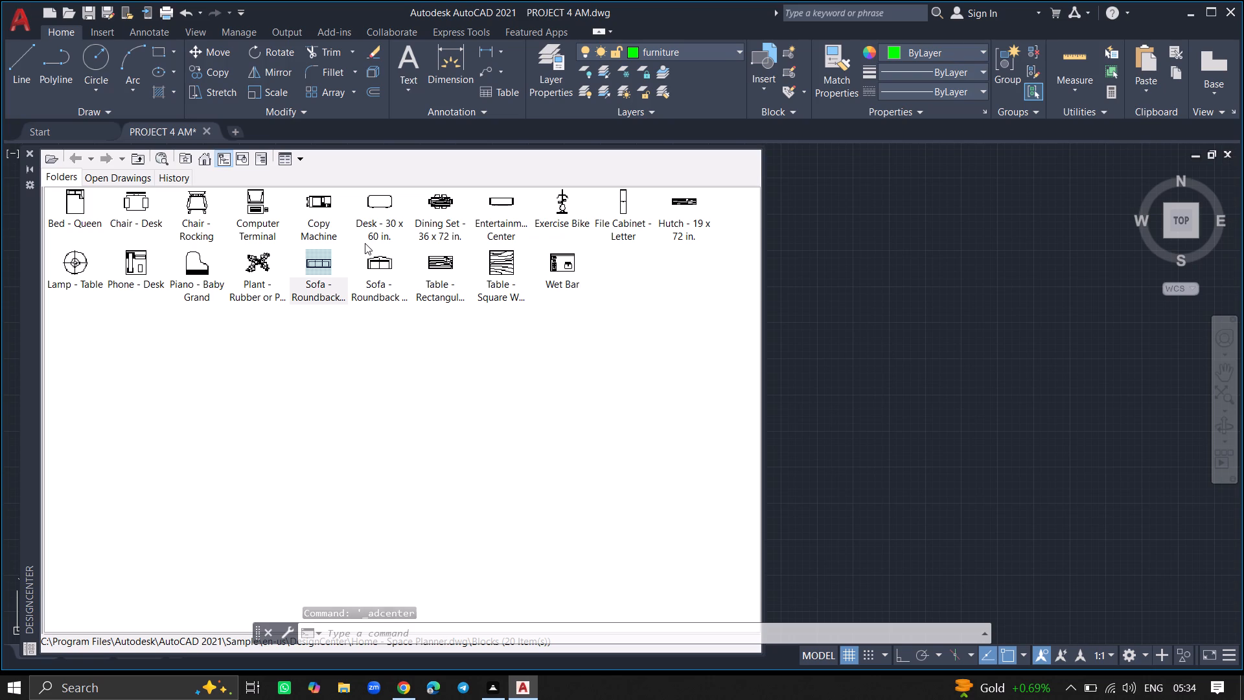
pyautogui.click(207, 165)
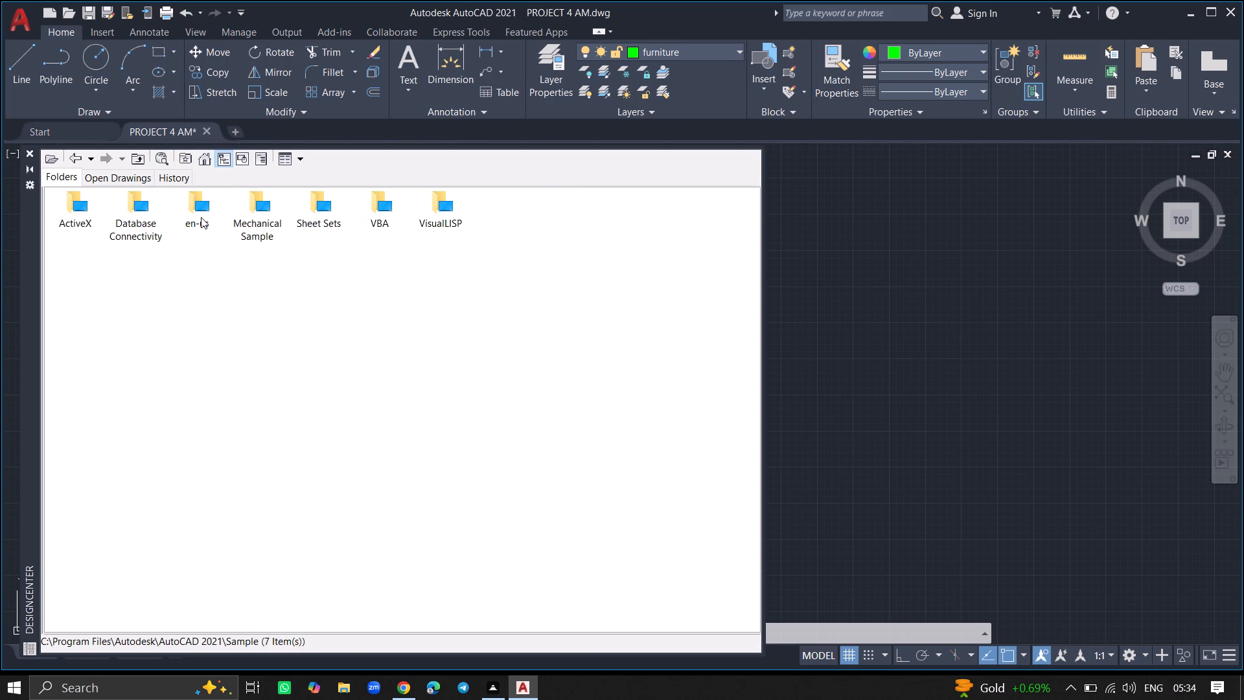
pyautogui.click(201, 217)
pyautogui.doubleClick(201, 217)
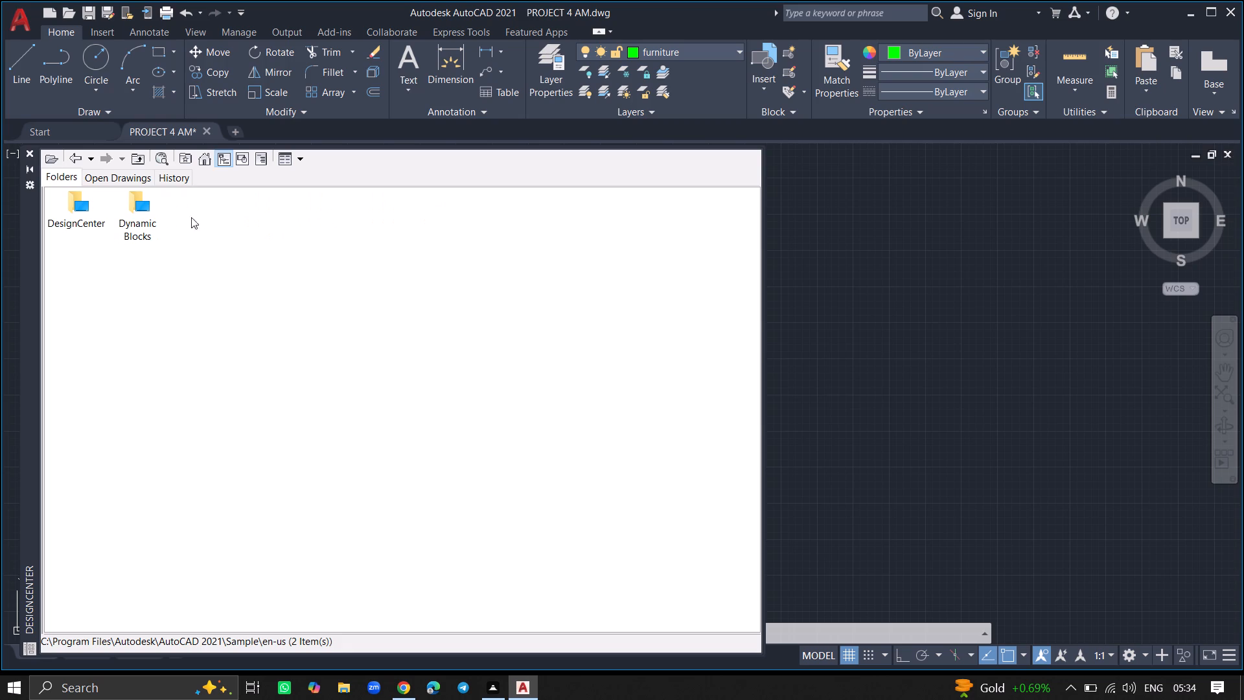
pyautogui.doubleClick(90, 222)
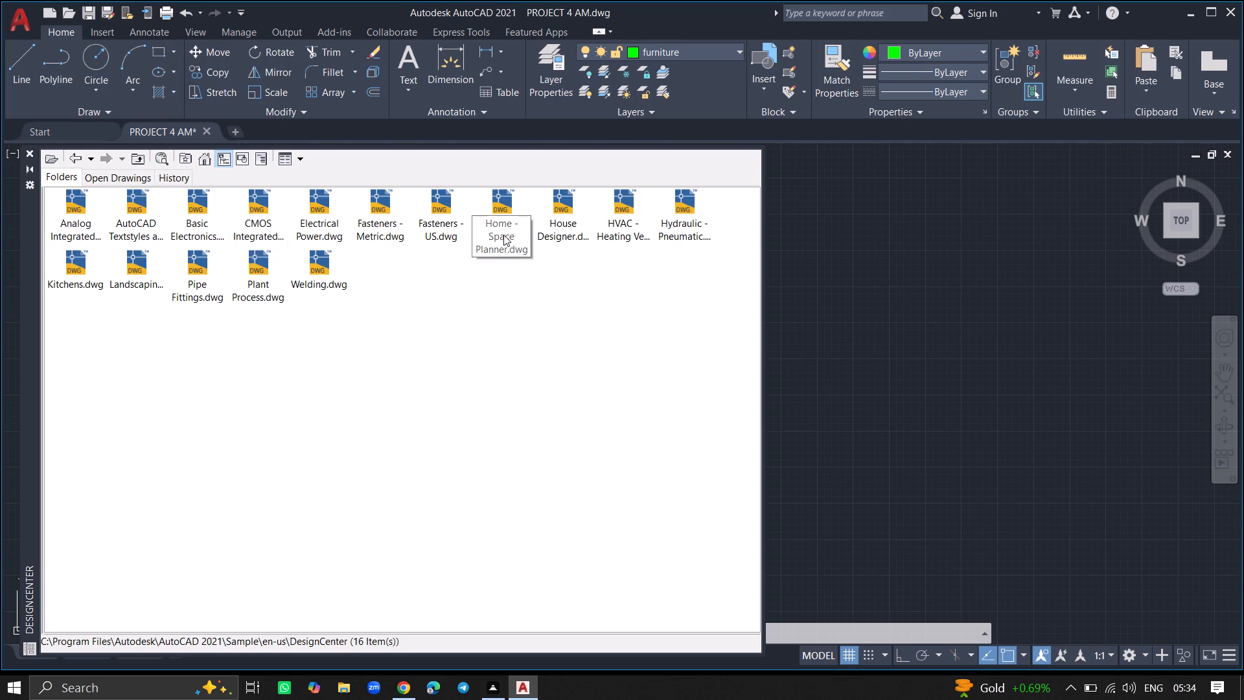
pyautogui.doubleClick(579, 218)
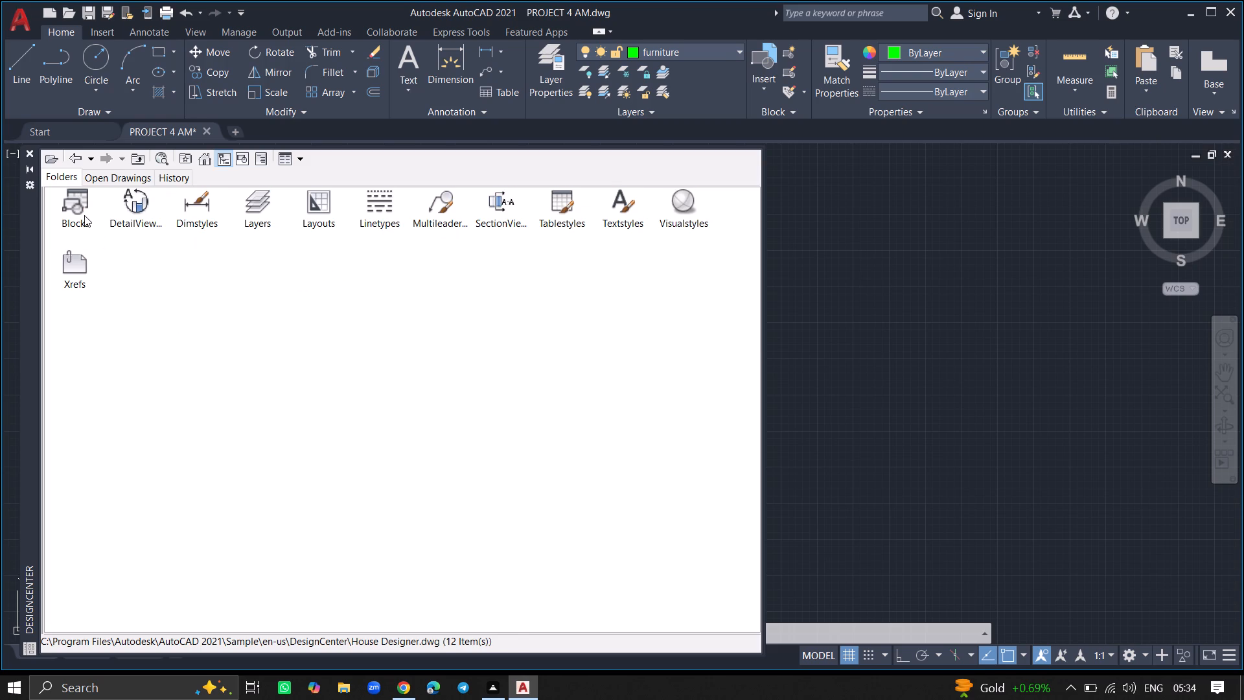
pyautogui.doubleClick(84, 215)
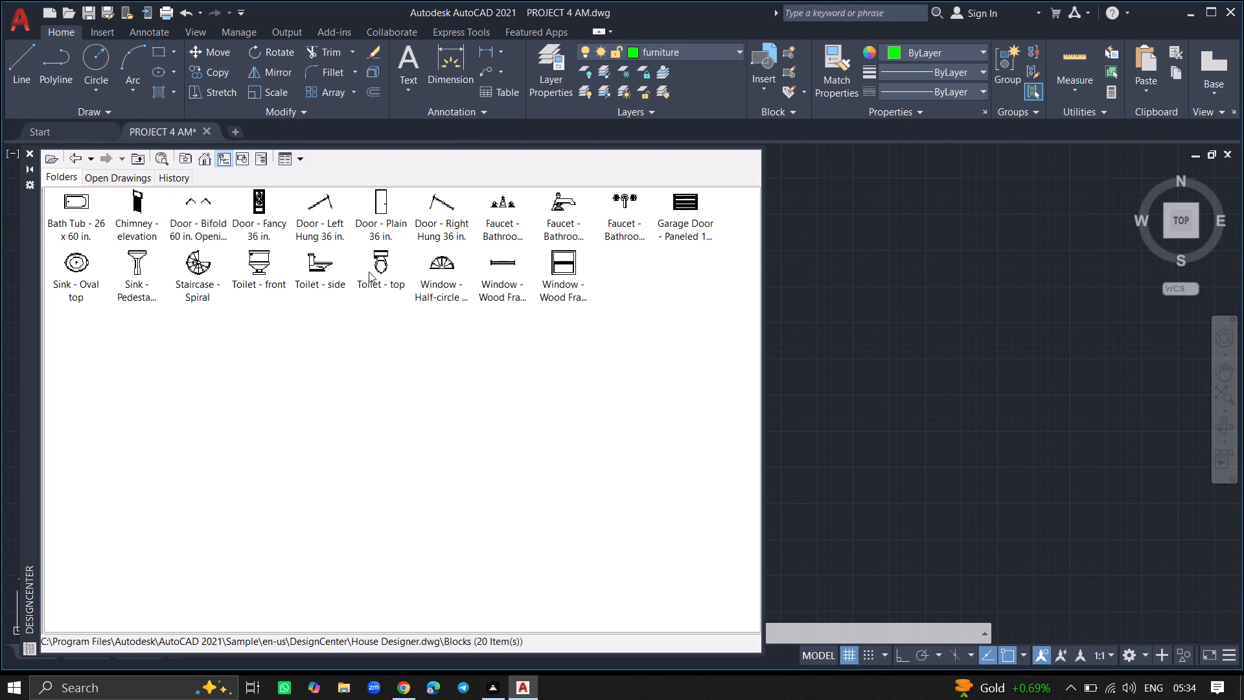
pyautogui.click(377, 271)
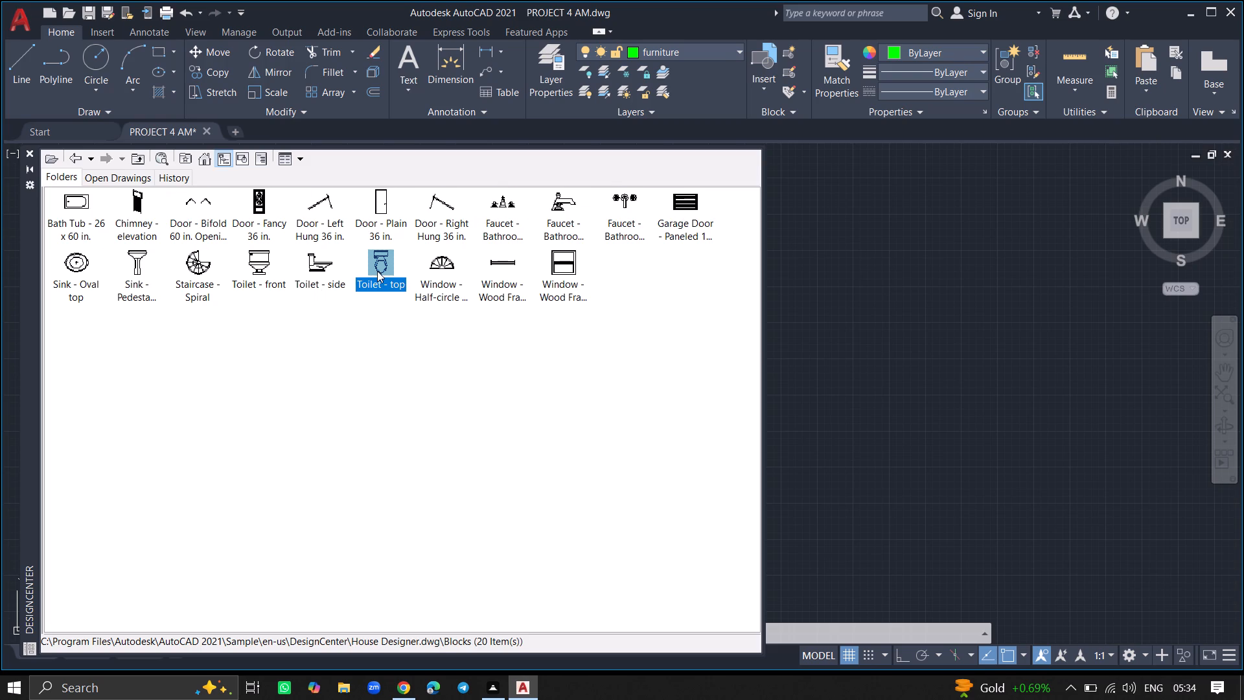
pyautogui.moveTo(377, 271); pyautogui.dragTo(946, 257)
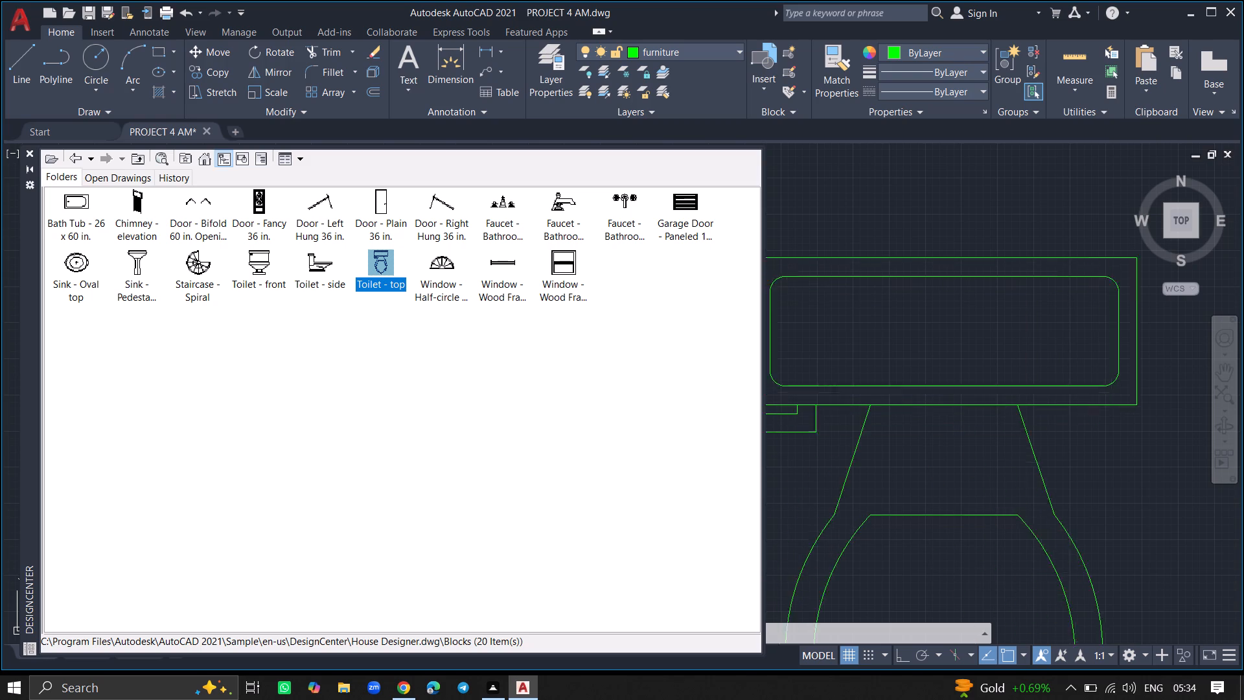
pyautogui.moveTo(946, 257); pyautogui.dragTo(1002, 230)
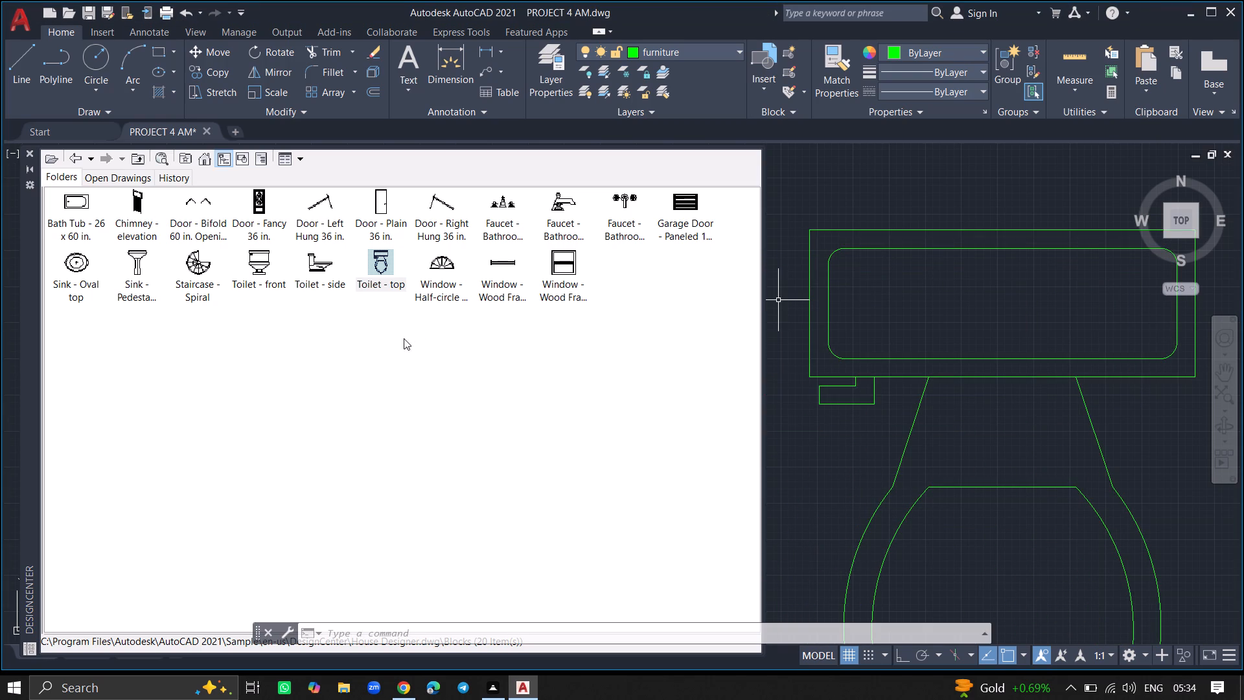
pyautogui.click(27, 150)
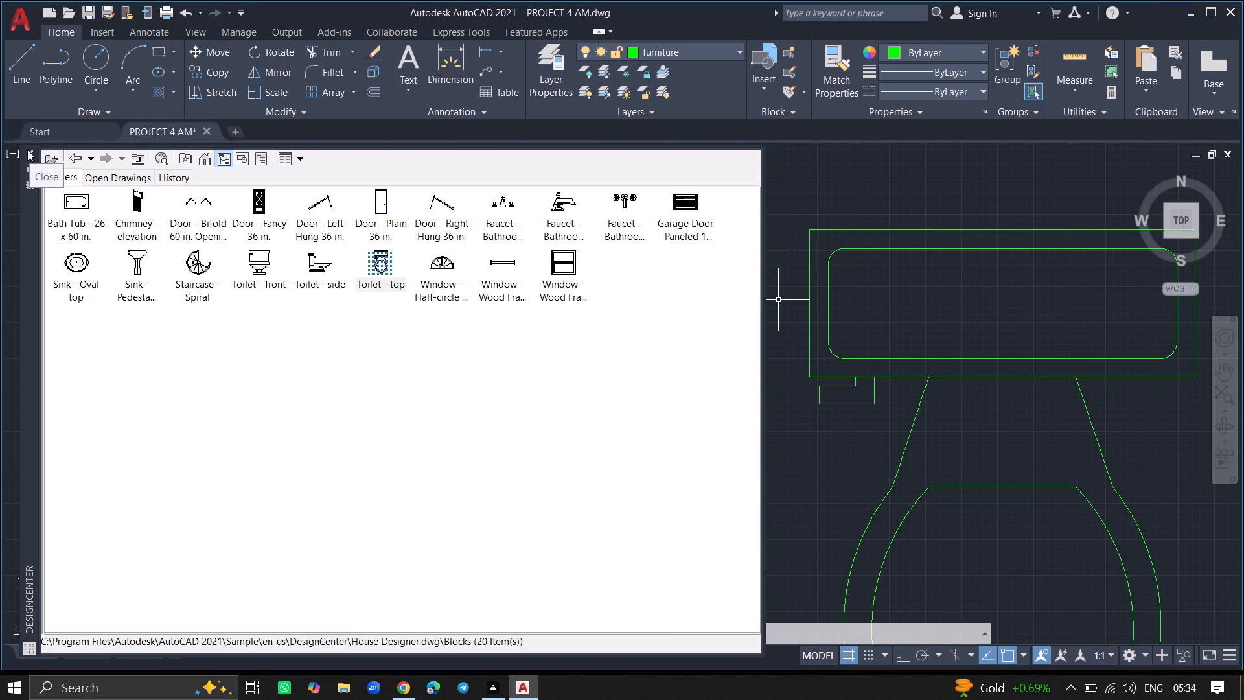
# Scale the oversized toilet block down freehand about the centre of its tank to a size that suits the small north rooms.
pyautogui.keyDown('ctrl'); pyautogui.scroll(-1, 78, 223); pyautogui.keyUp('ctrl')
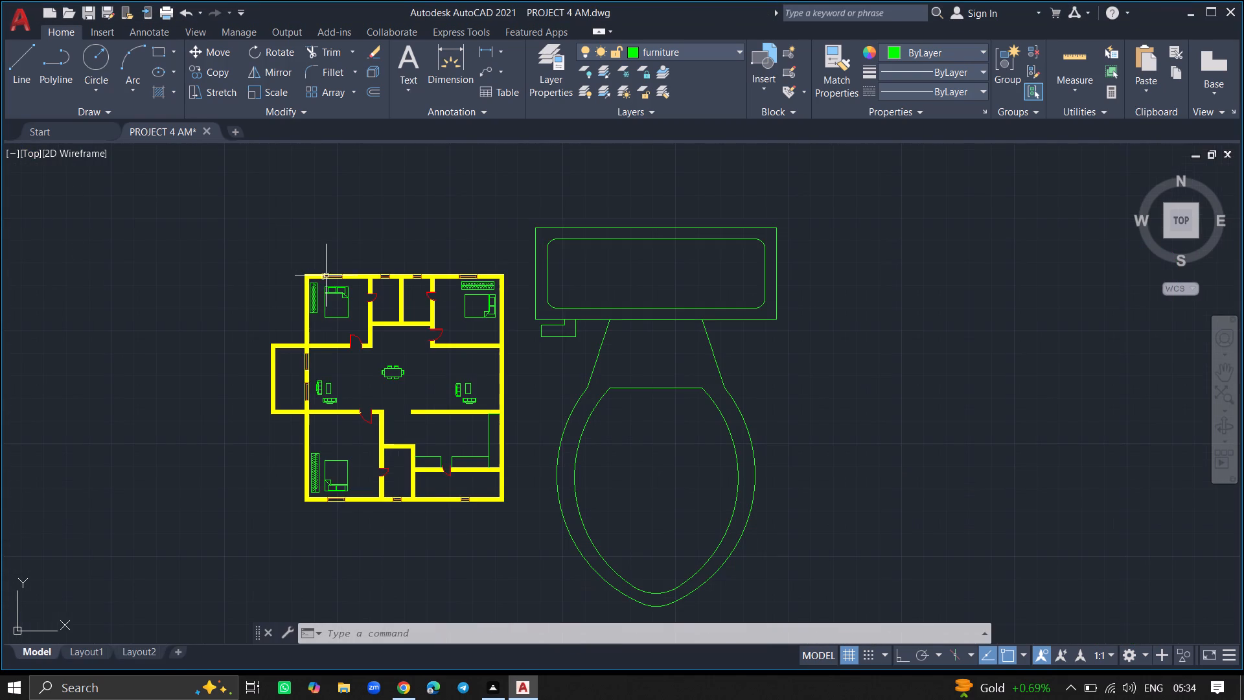
pyautogui.click(546, 269)
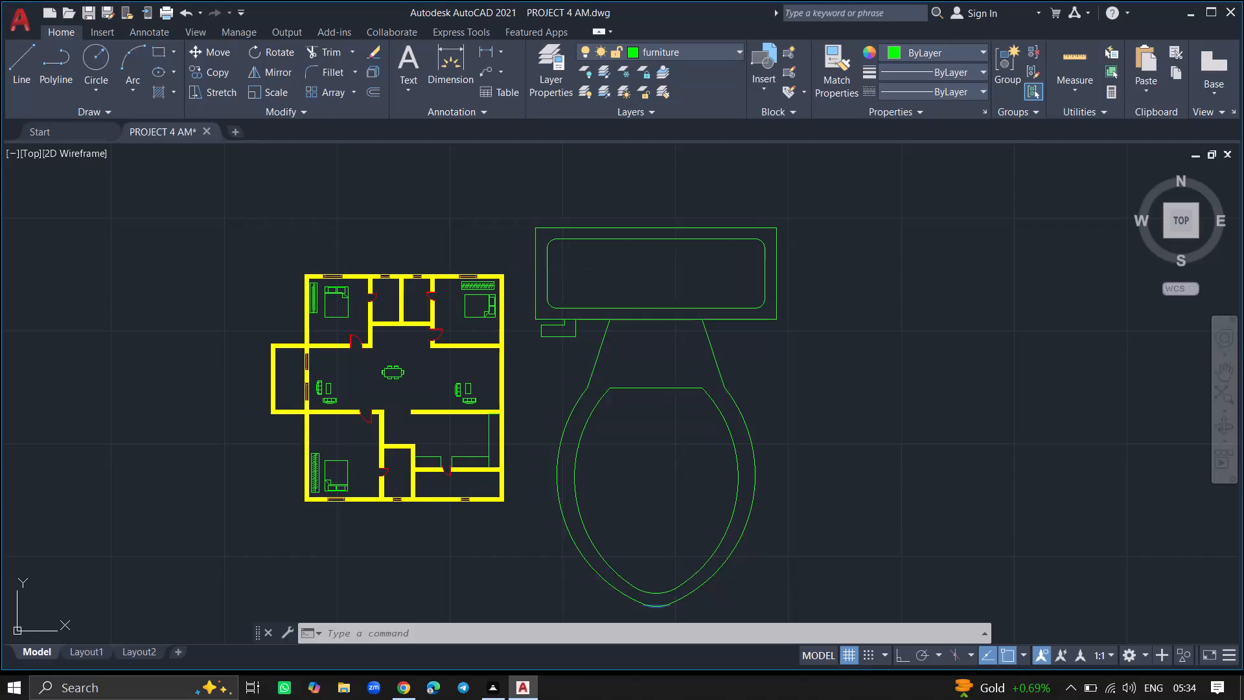
pyautogui.write('SC')
pyautogui.press('Return')
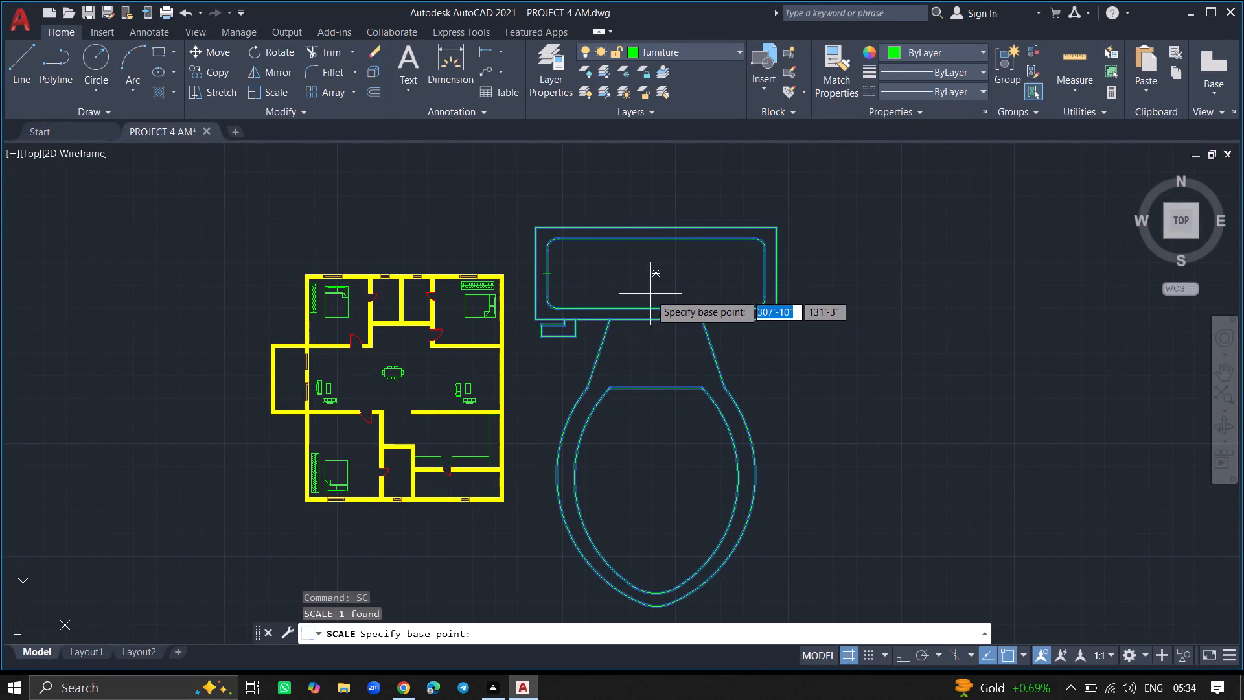
pyautogui.click(655, 274)
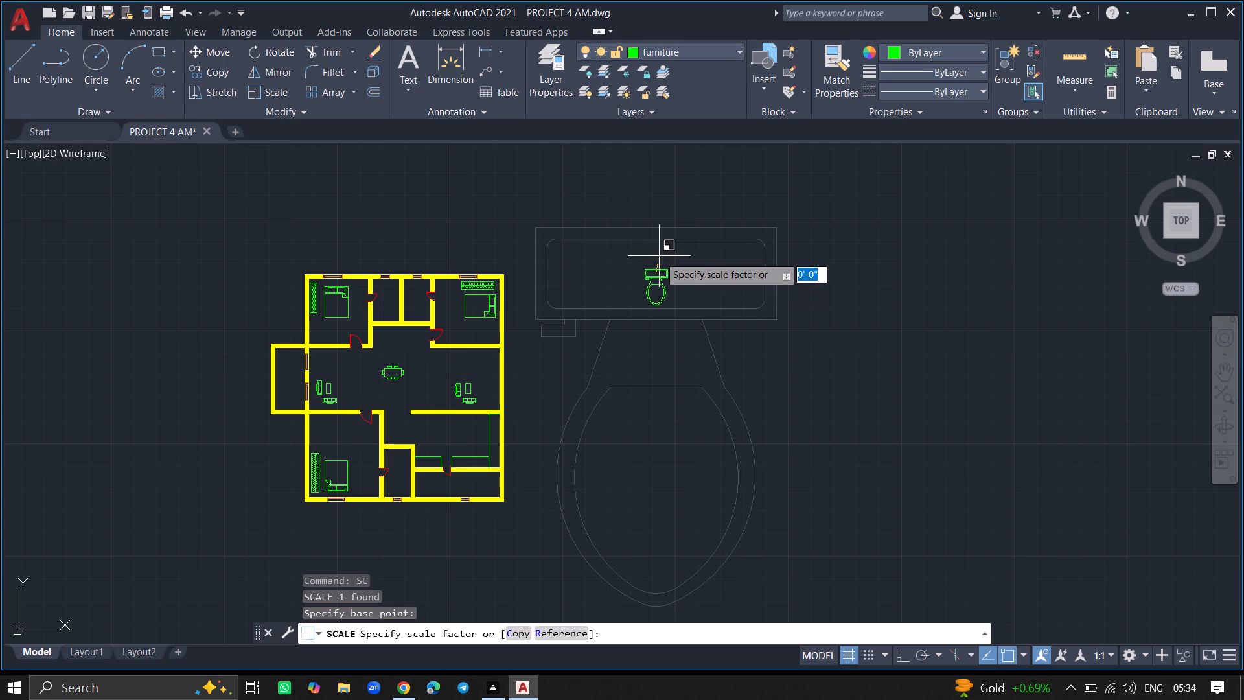
pyautogui.keyDown('ctrl'); pyautogui.scroll(5, 659, 258); pyautogui.keyUp('ctrl')
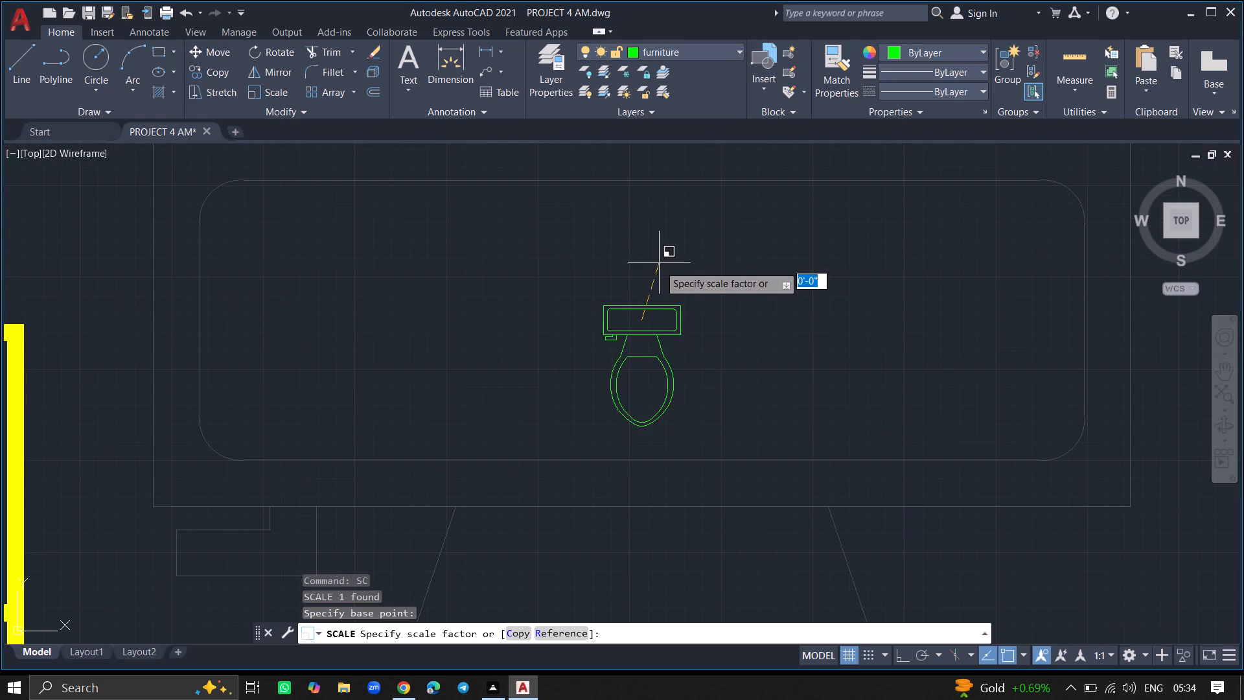
pyautogui.click(655, 281)
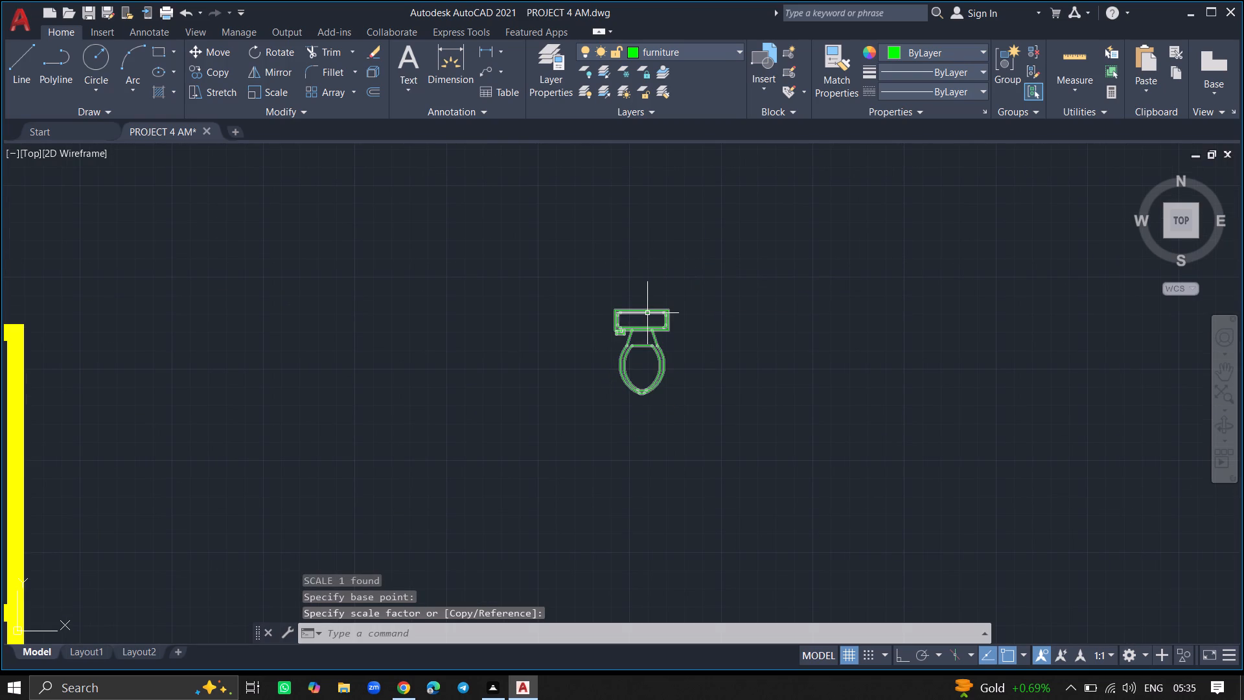
# Move the scaled toilet by its tank into the eastern small north room, just below the window in the north wall.
pyautogui.click(647, 313)
pyautogui.write('MOVE')
pyautogui.press('Return')
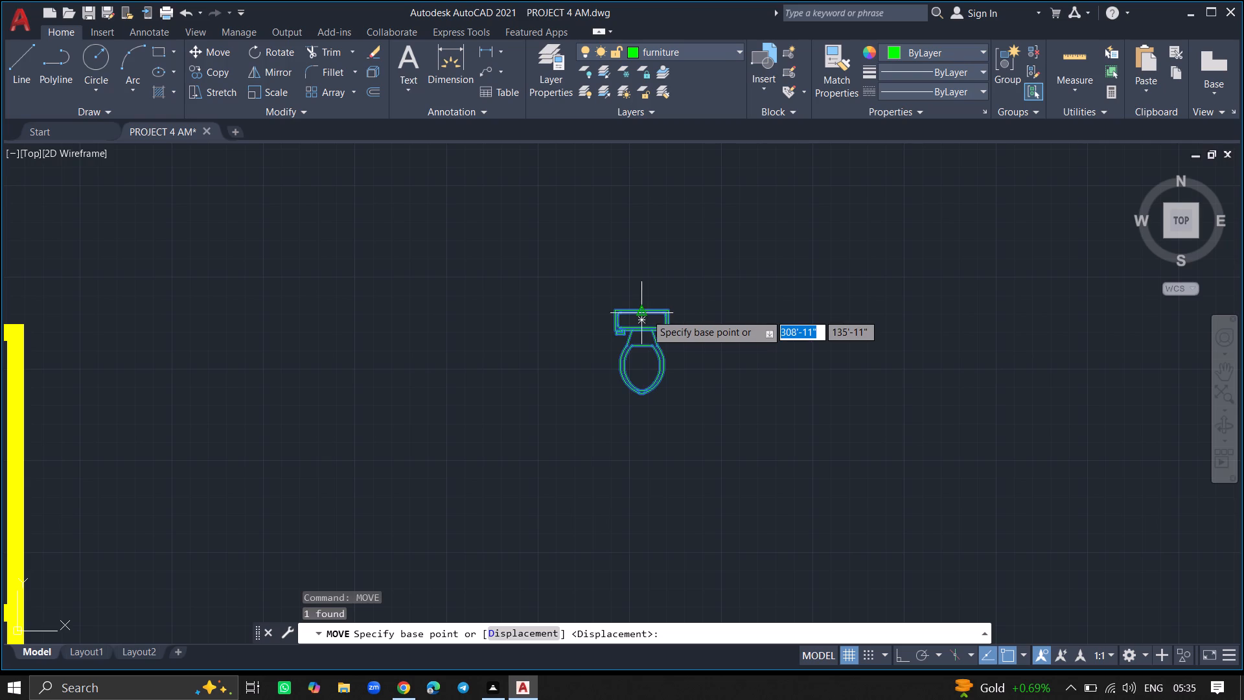
pyautogui.click(644, 319)
pyautogui.keyDown('ctrl'); pyautogui.scroll(-6, 527, 321); pyautogui.keyUp('ctrl')
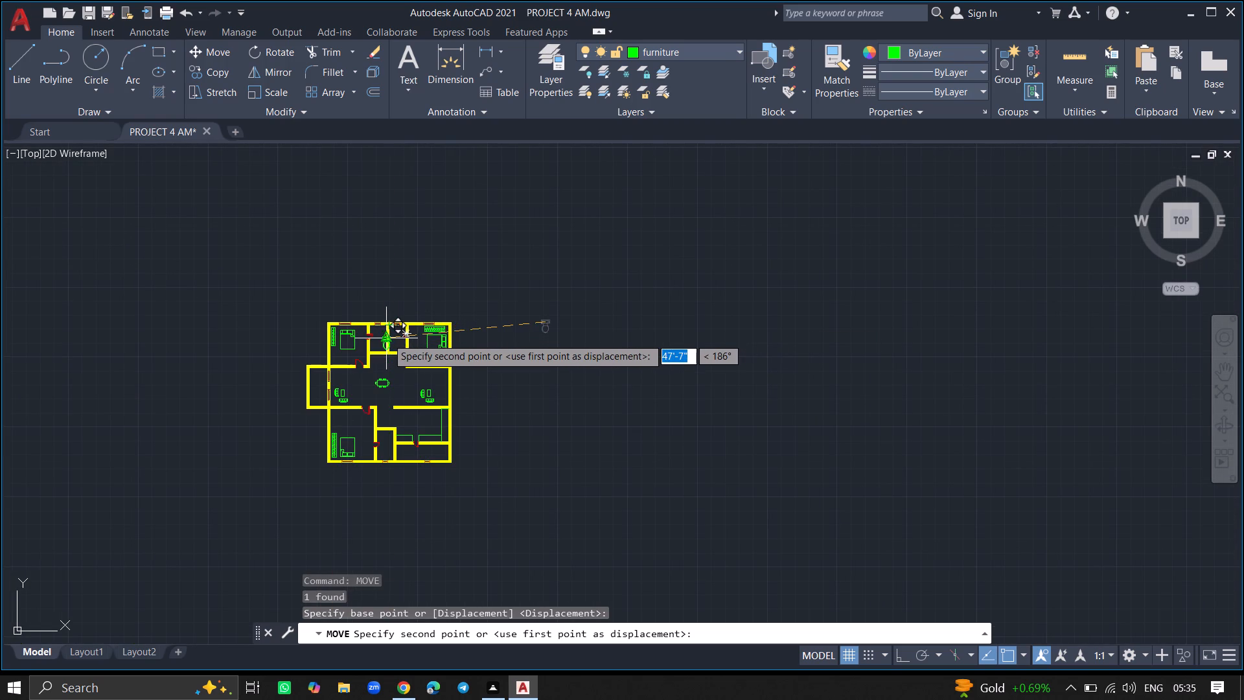
pyautogui.keyDown('ctrl'); pyautogui.scroll(3, 387, 338); pyautogui.keyUp('ctrl')
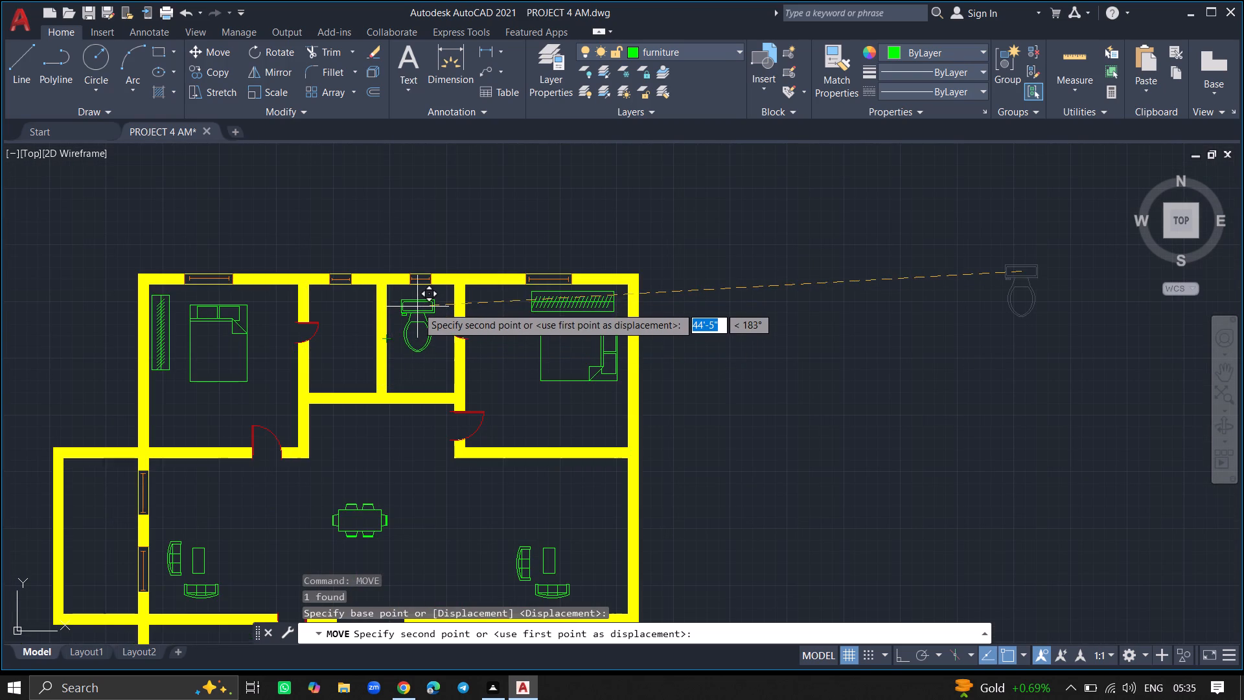
pyautogui.keyDown('ctrl'); pyautogui.scroll(2, 417, 307); pyautogui.keyUp('ctrl')
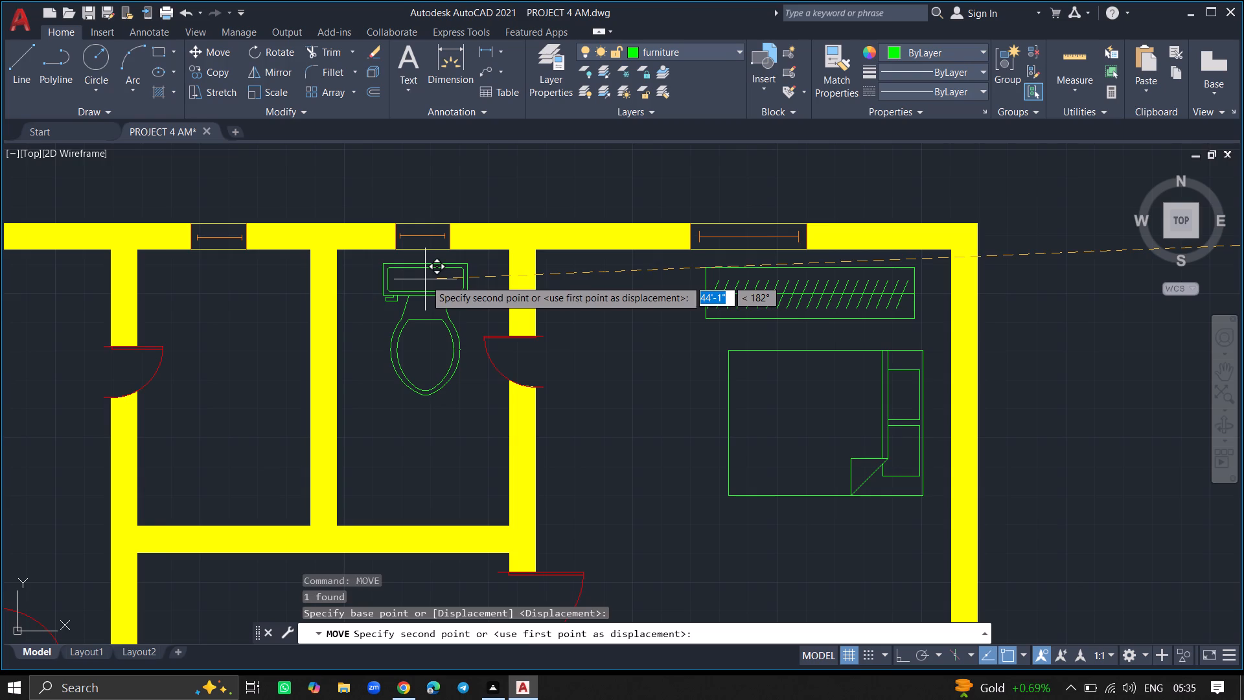
pyautogui.click(425, 279)
# Copy the toilet into the adjoining small north room under its window and into the small room on the plan's south side.
pyautogui.click(425, 290)
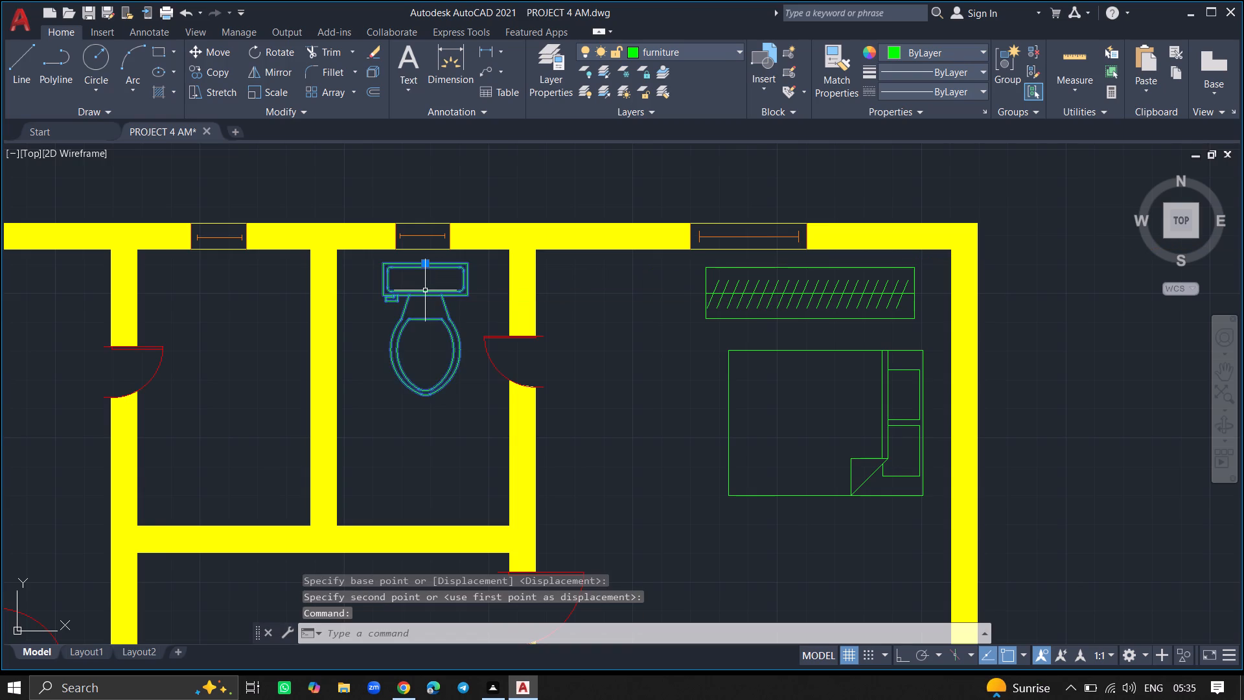
pyautogui.write('COPY')
pyautogui.press('Return')
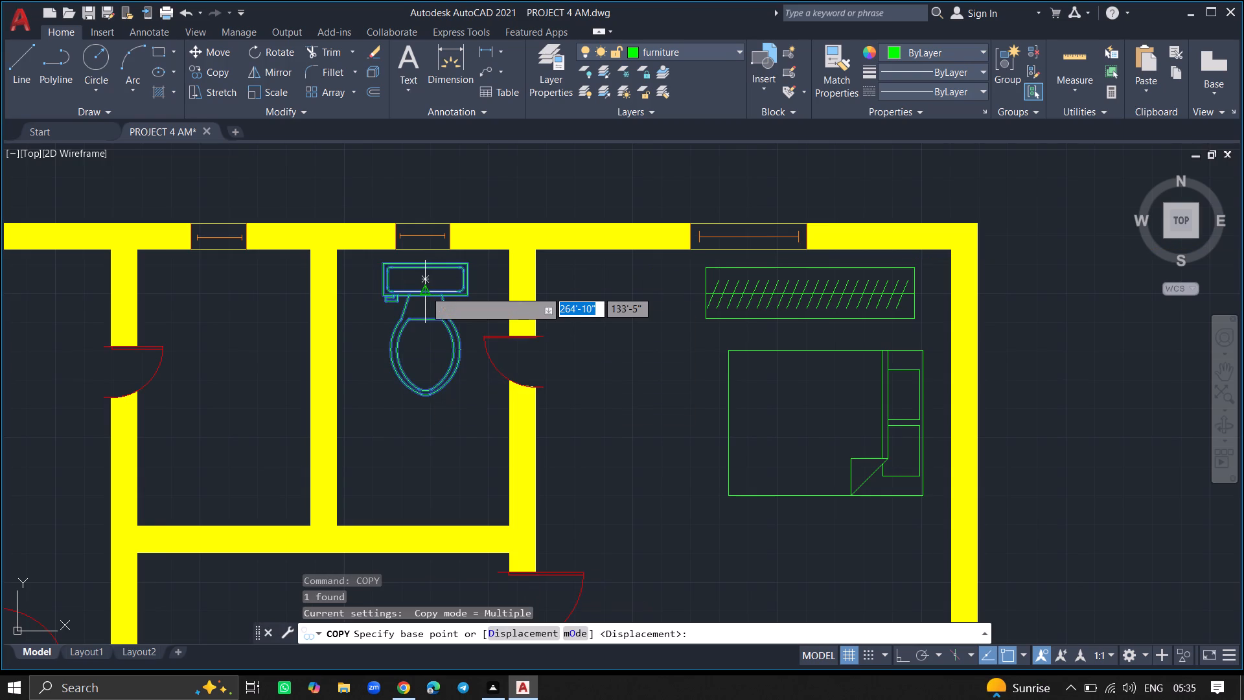
pyautogui.click(425, 290)
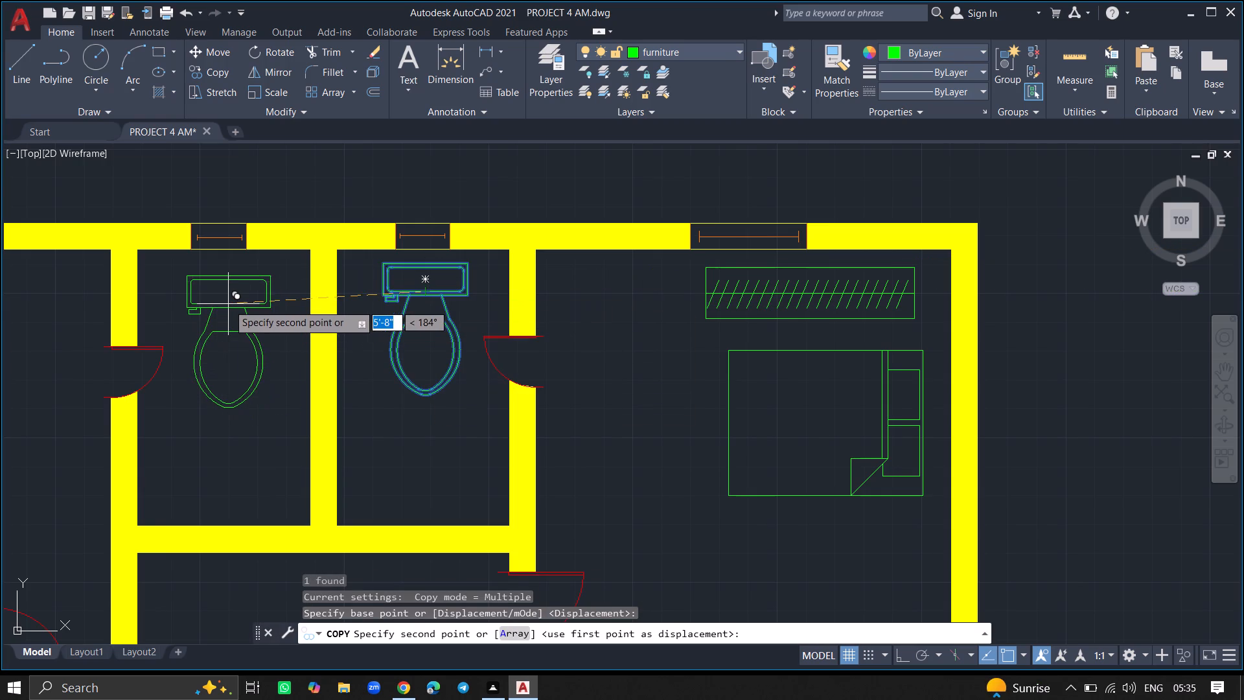
pyautogui.click(227, 297)
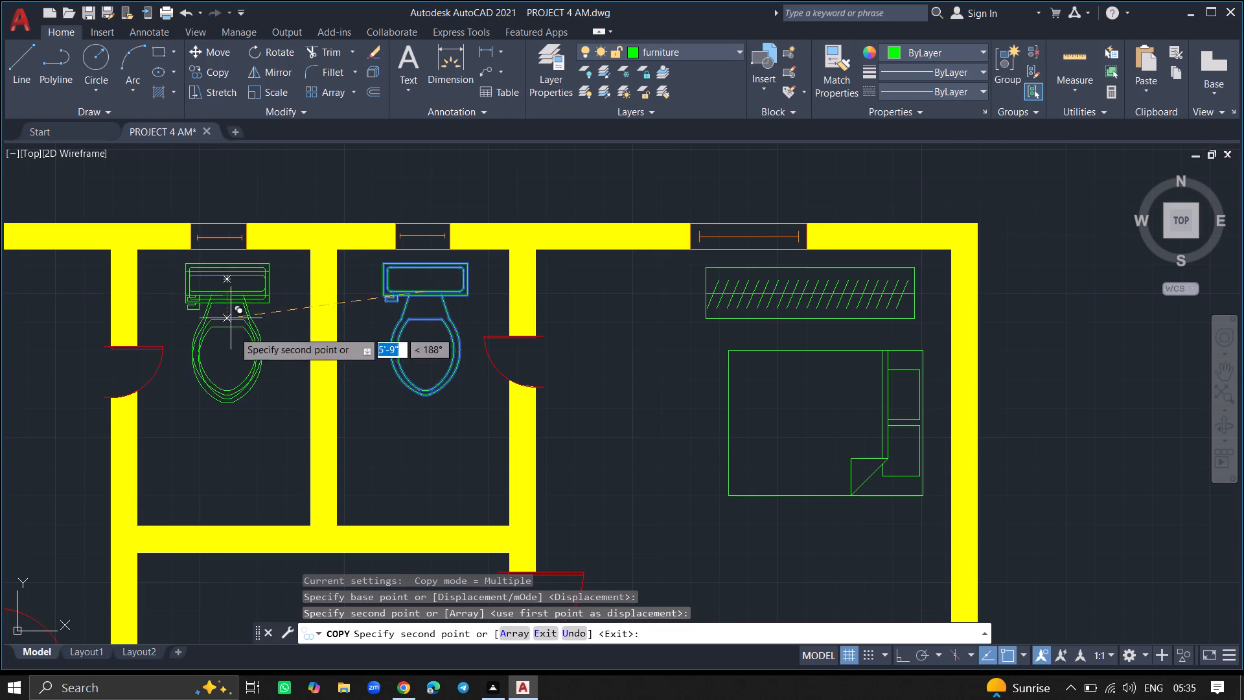
pyautogui.keyDown('ctrl'); pyautogui.scroll(-4, 268, 371); pyautogui.keyUp('ctrl')
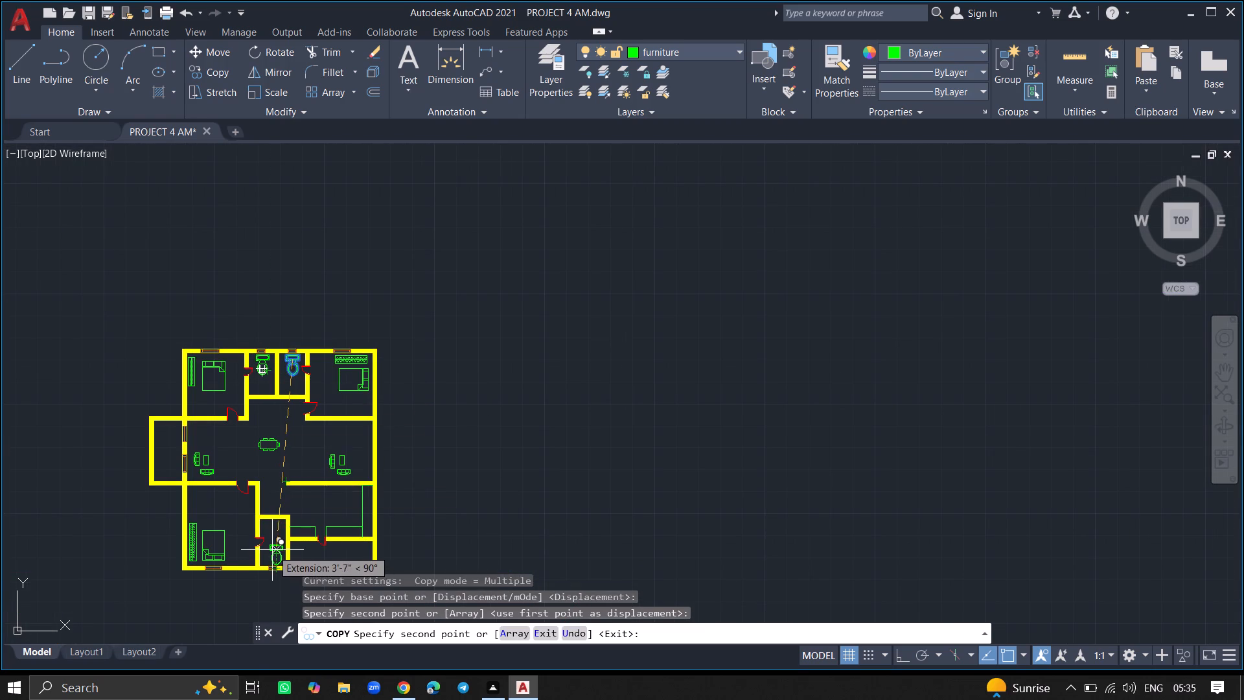
pyautogui.keyDown('ctrl'); pyautogui.scroll(5, 272, 550); pyautogui.keyUp('ctrl')
pyautogui.click(263, 535)
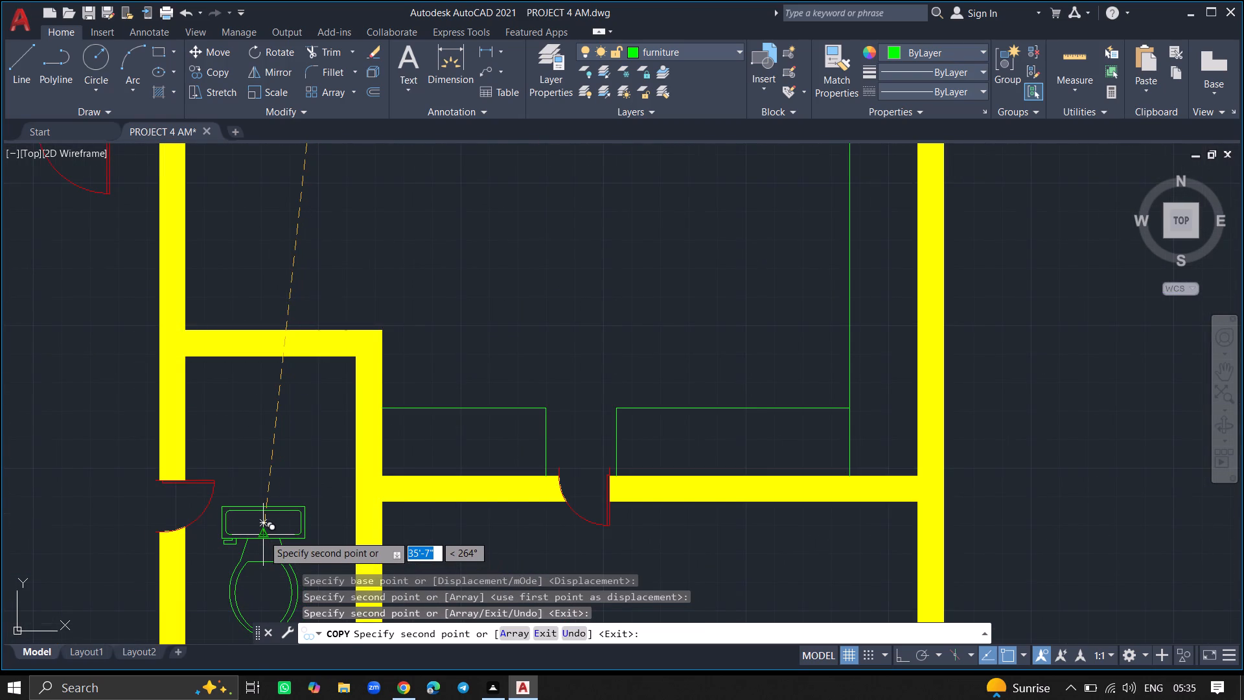
pyautogui.press('Return')
# Rotate the south room's toilet 180° about the centre of its tank, with ortho on, so the bowl faces north.
pyautogui.click(263, 535)
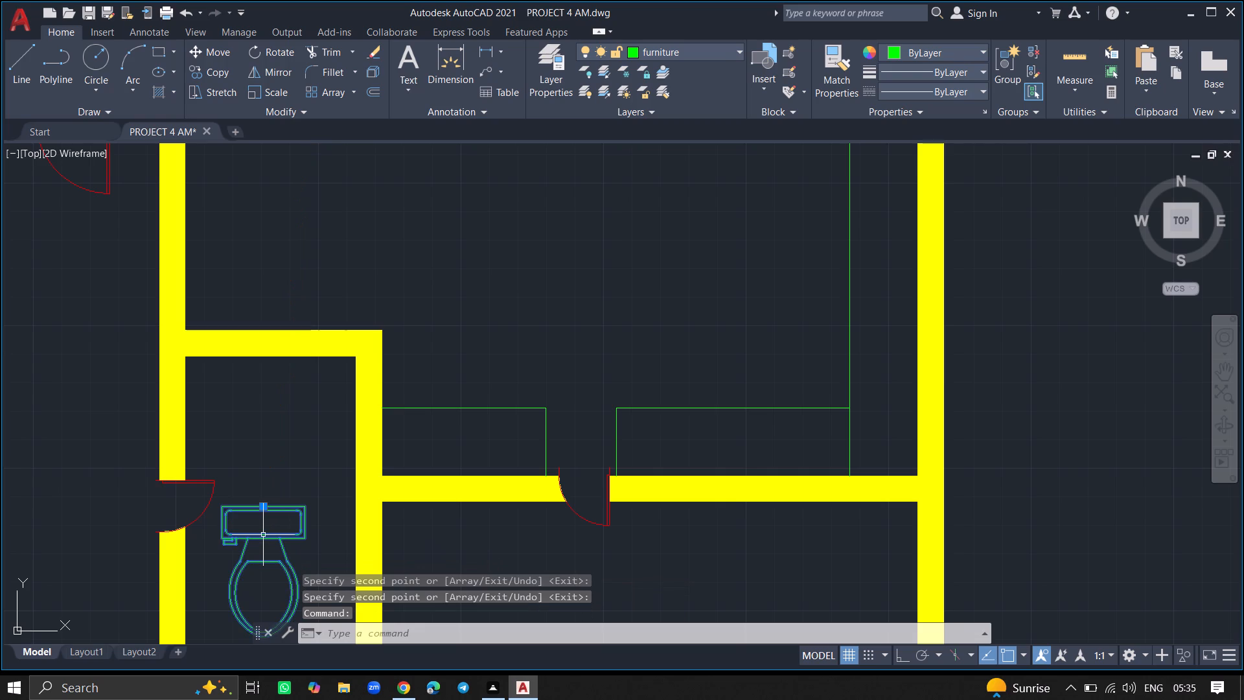
pyautogui.write('ROT')
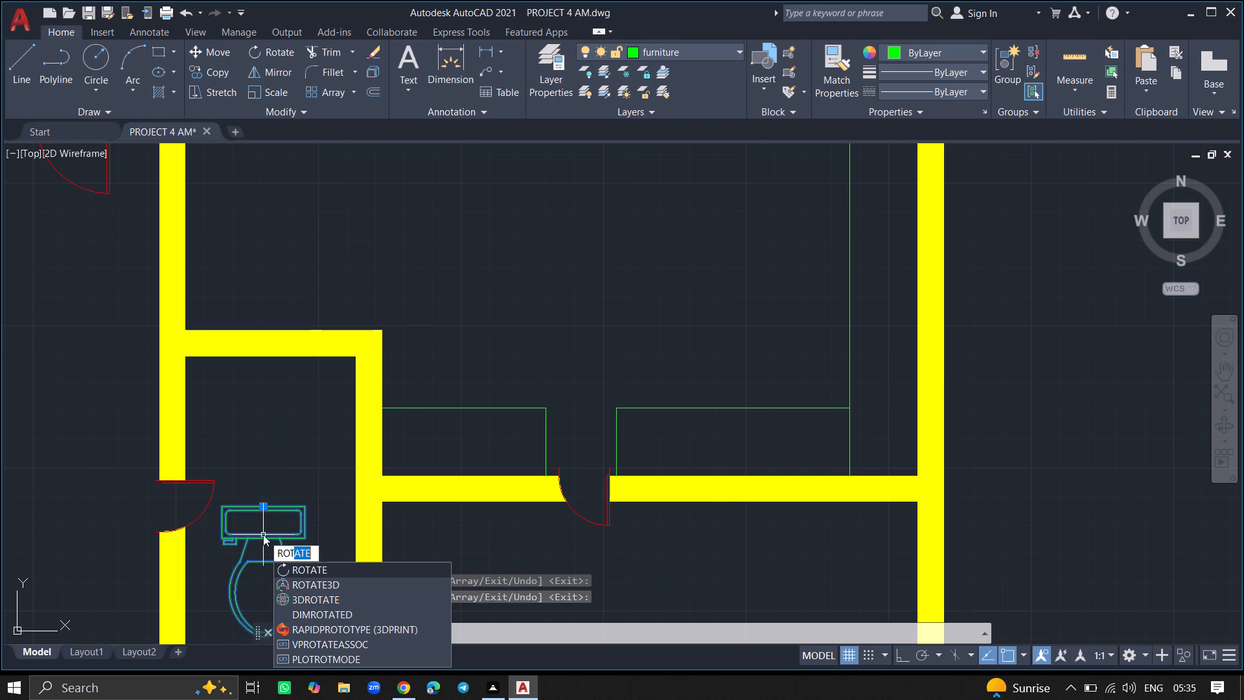
pyautogui.press('Return')
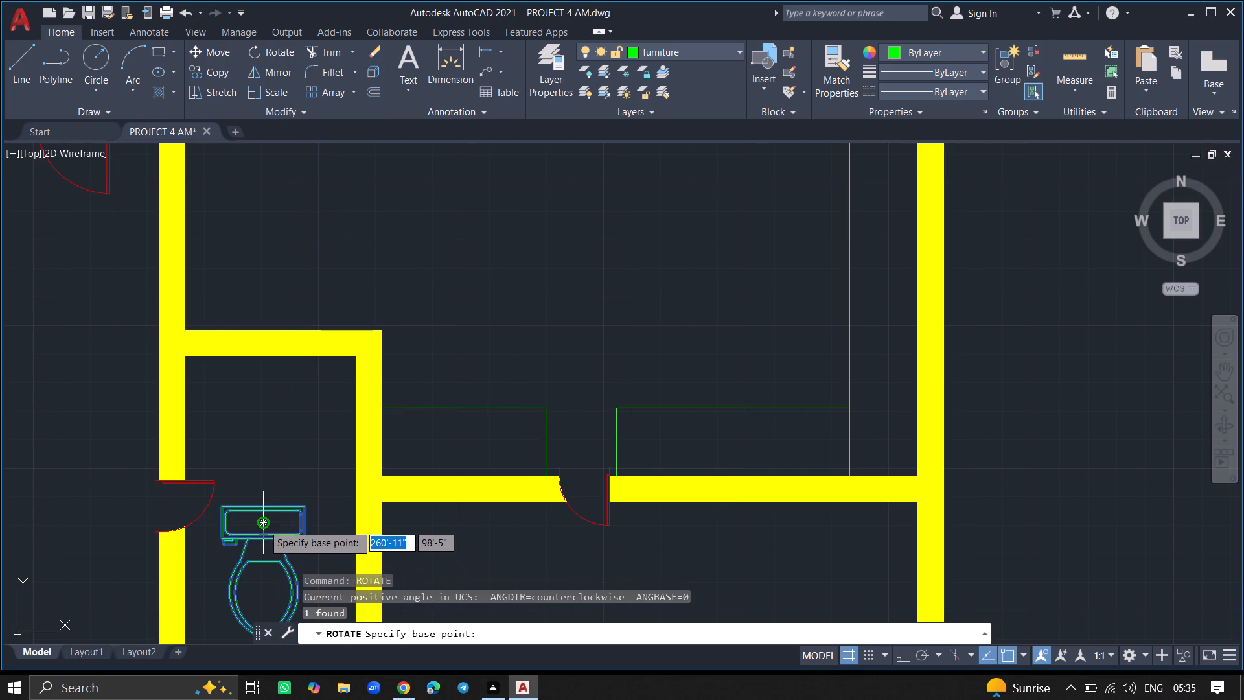
pyautogui.click(263, 524)
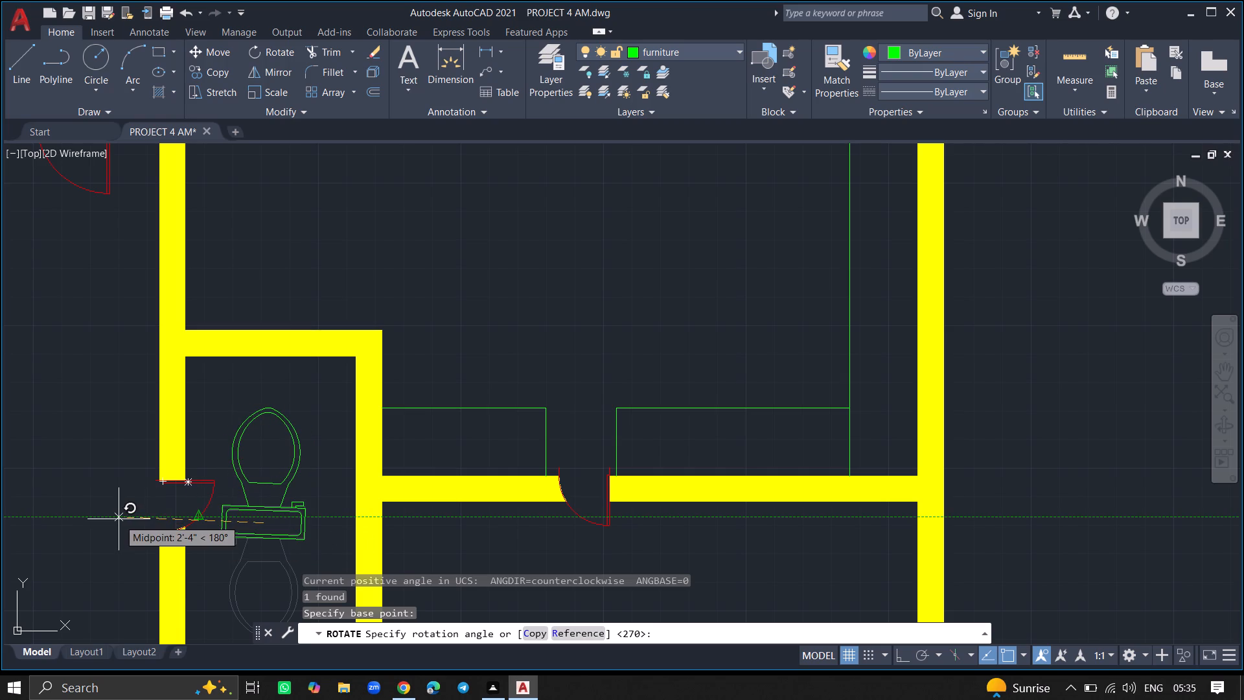
pyautogui.press('F8')
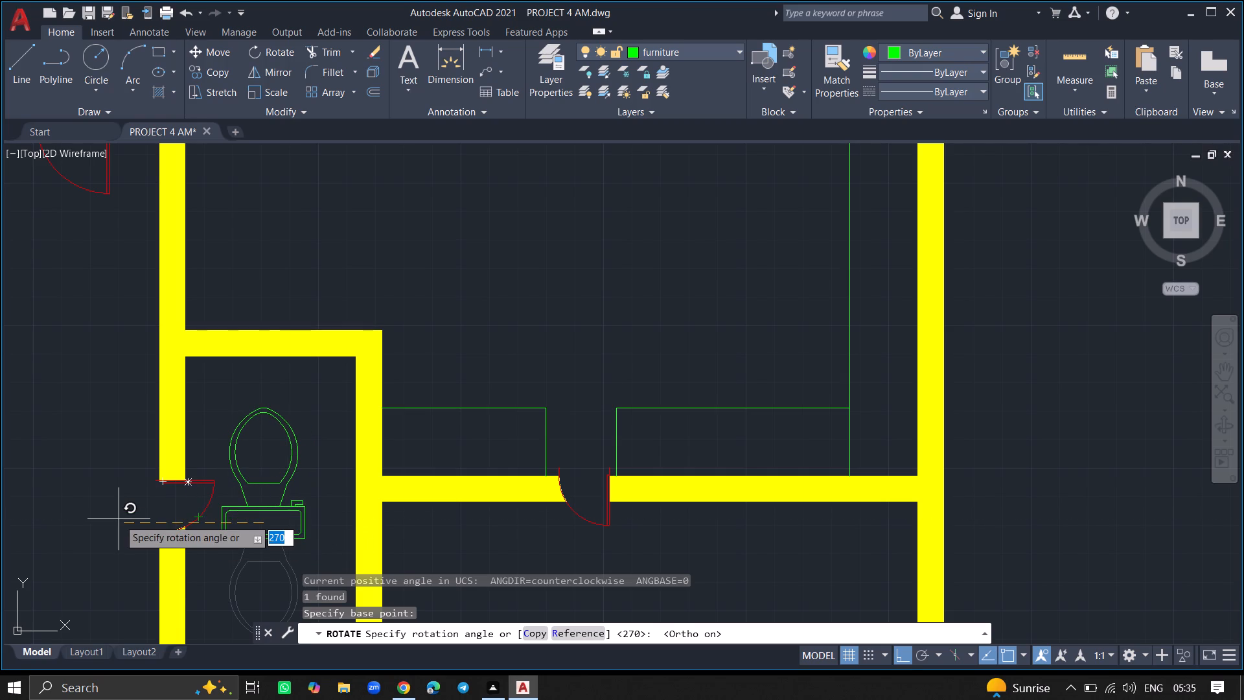
pyautogui.click(119, 519)
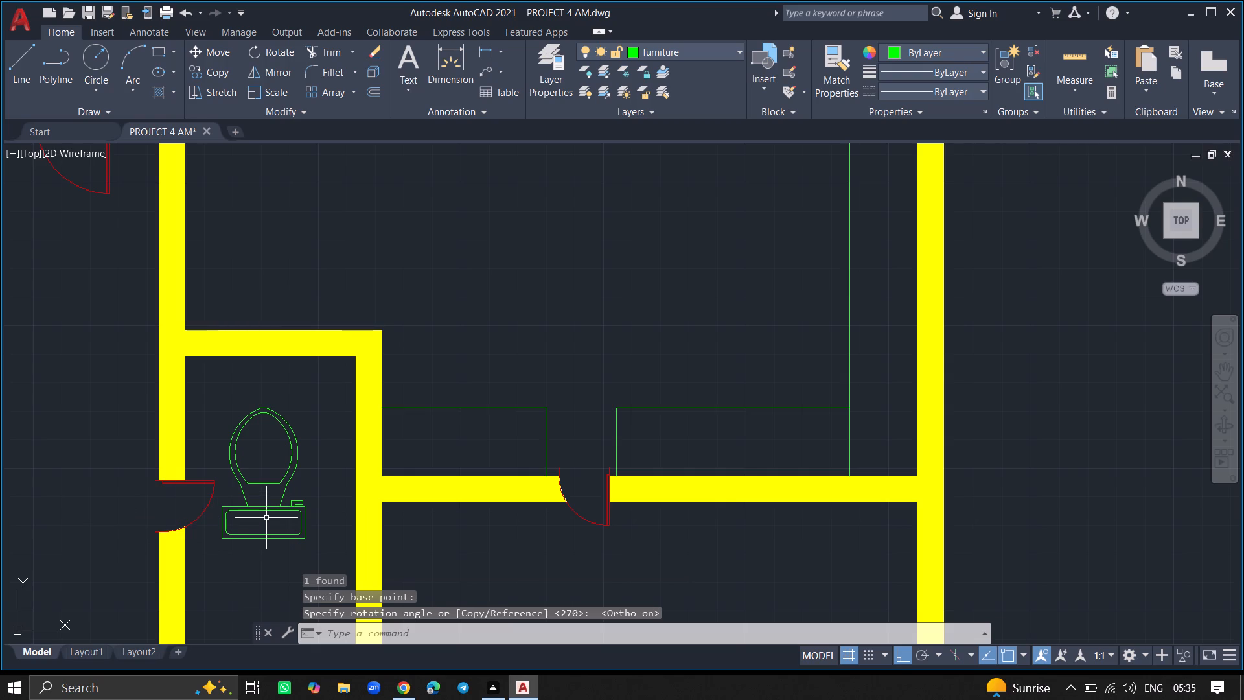
# Move the rotated toilet straight south so its tank sits near the south wall window.
pyautogui.click(266, 511)
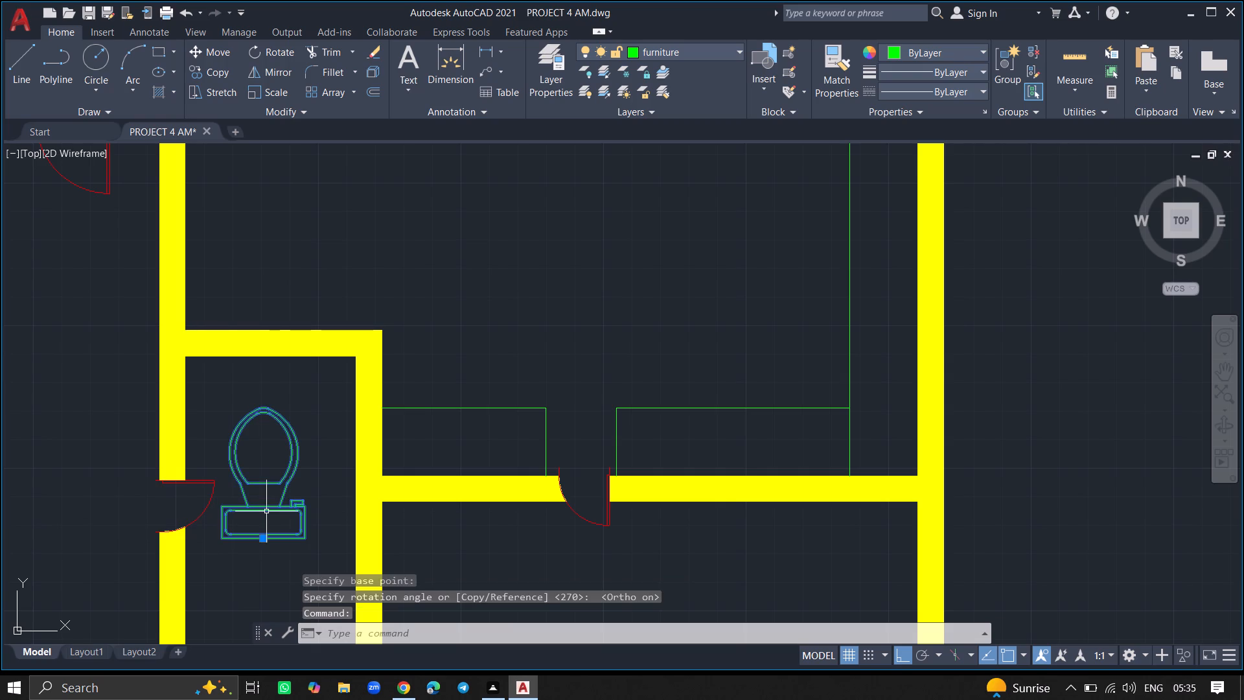
pyautogui.write('MOVE')
pyautogui.press('Return')
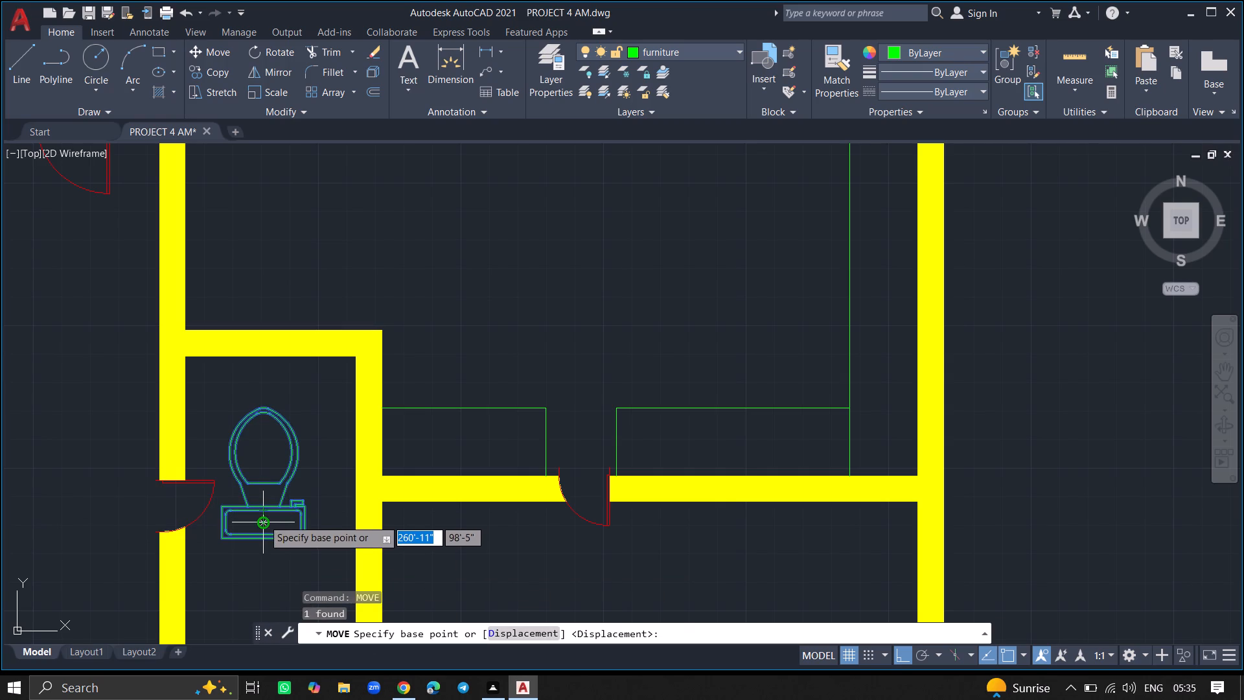
pyautogui.click(263, 519)
pyautogui.keyDown('ctrl'); pyautogui.scroll(-2, 256, 548); pyautogui.keyUp('ctrl')
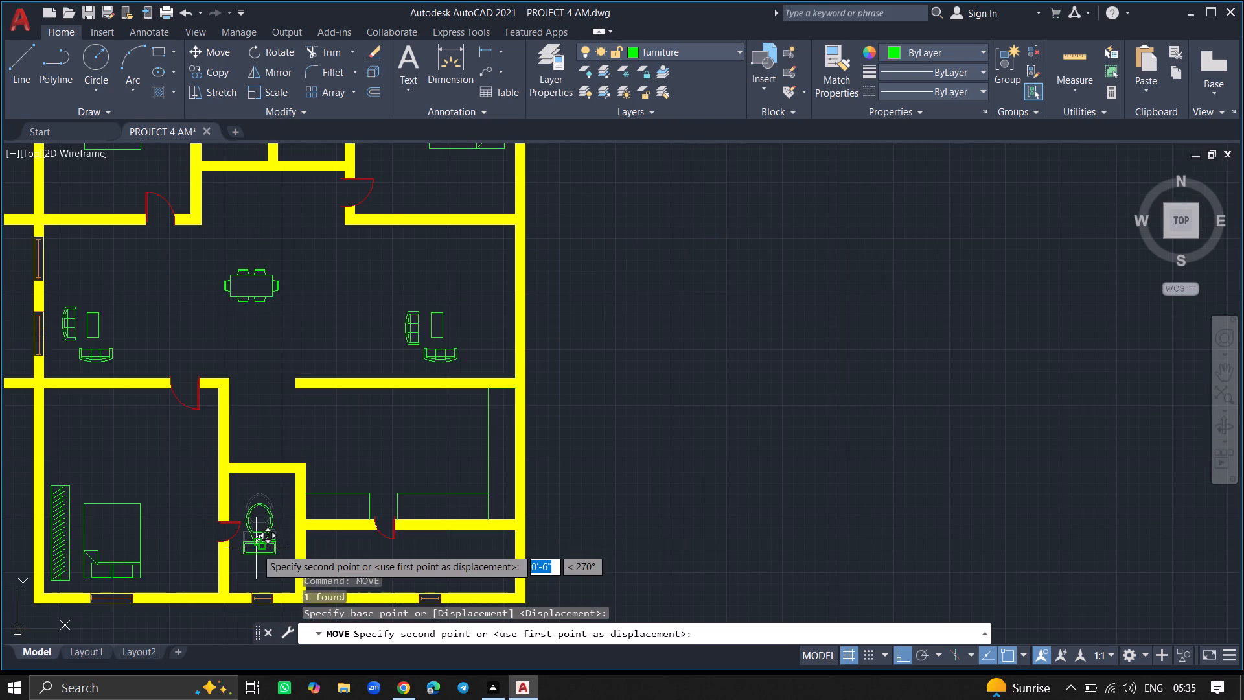
pyautogui.click(262, 581)
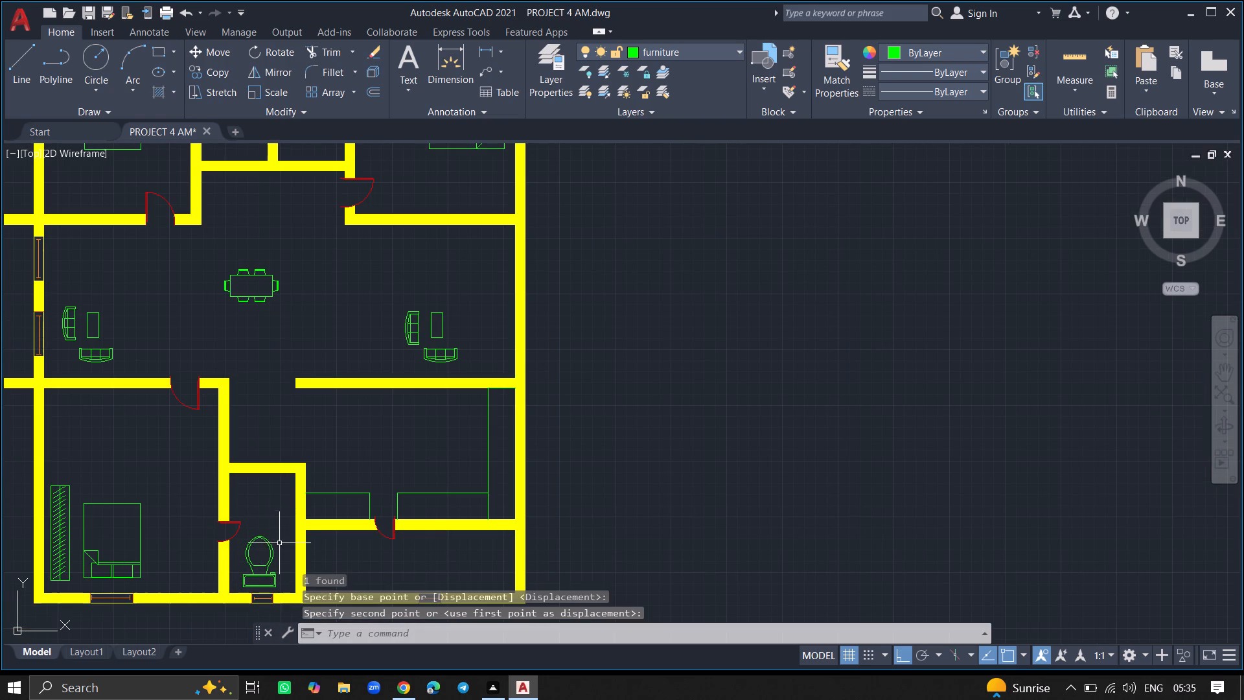
# Copy the northwest bedroom's south door about 30'-10" due east, into the empty space outside the floor plan.
pyautogui.keyDown('ctrl'); pyautogui.scroll(-1, 279, 530); pyautogui.keyUp('ctrl')
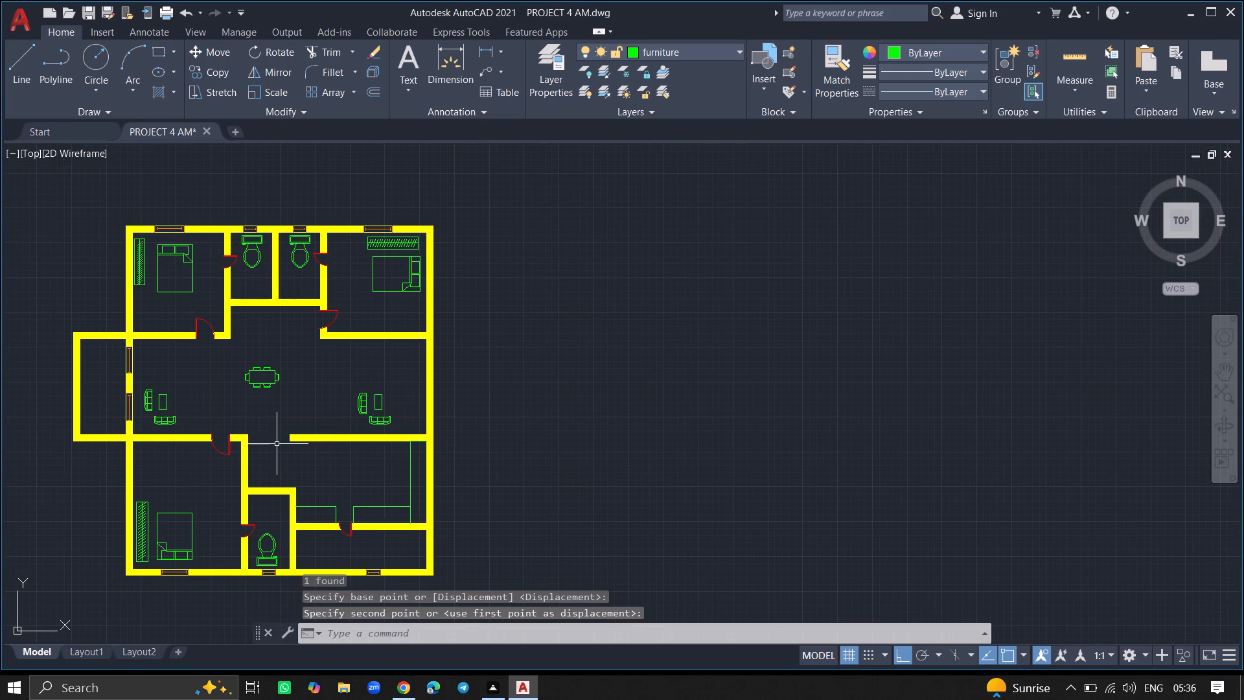
pyautogui.keyDown('ctrl'); pyautogui.scroll(-2, 277, 444); pyautogui.keyUp('ctrl')
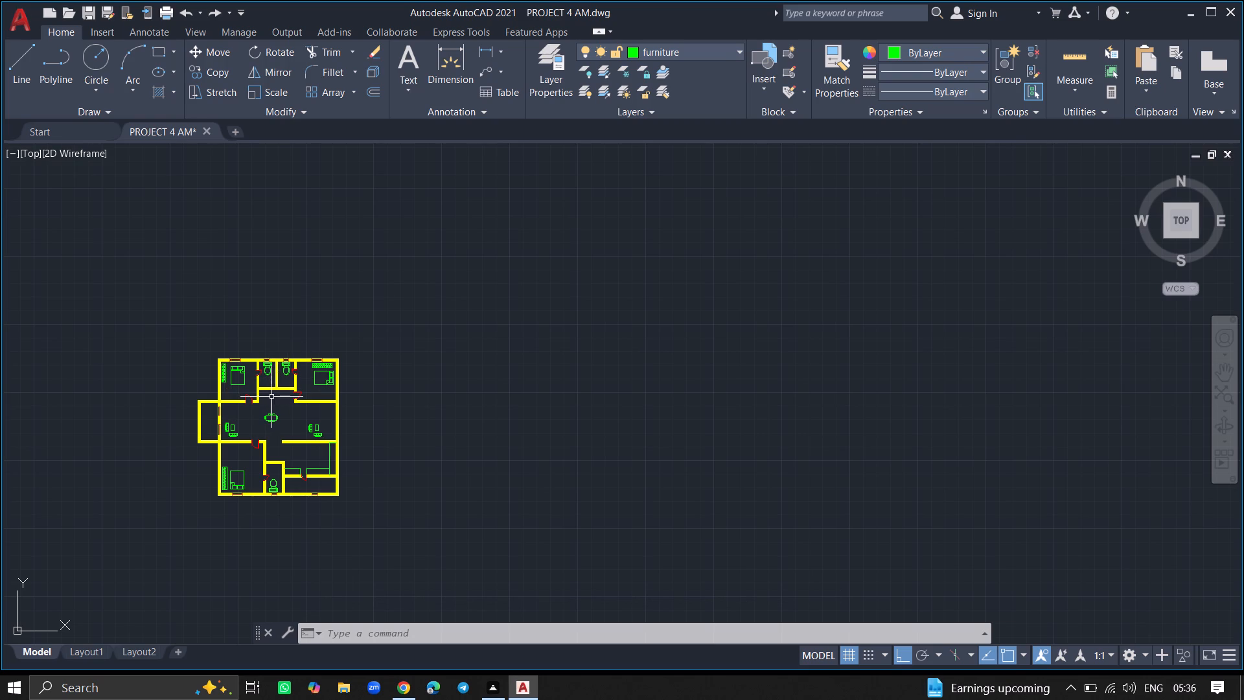
pyautogui.keyDown('ctrl'); pyautogui.scroll(5, 242, 410); pyautogui.keyUp('ctrl')
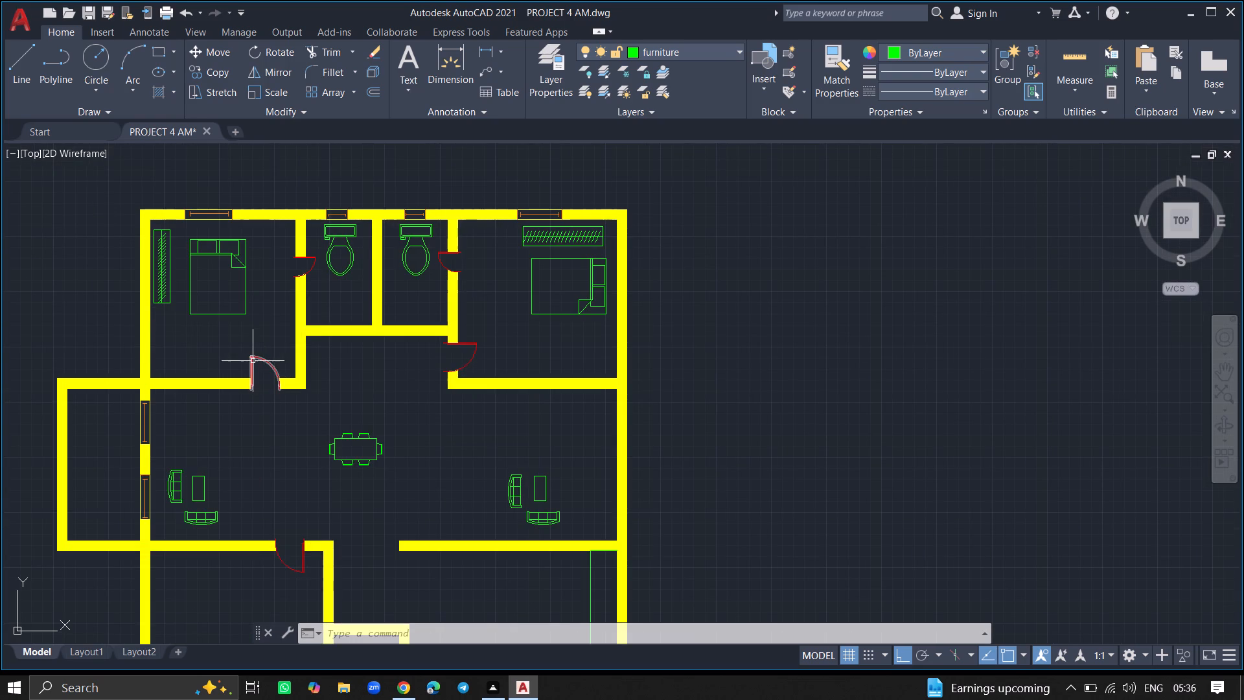
pyautogui.click(253, 361)
pyautogui.write('COPY')
pyautogui.press('Return')
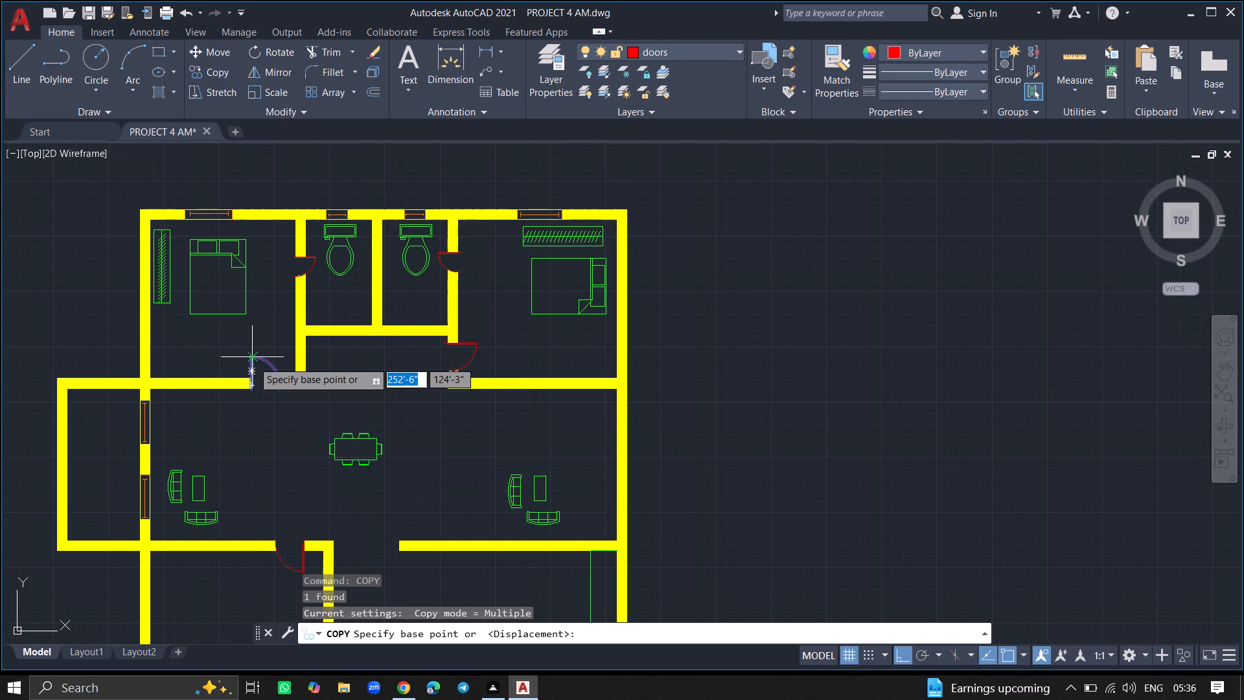
pyautogui.click(253, 361)
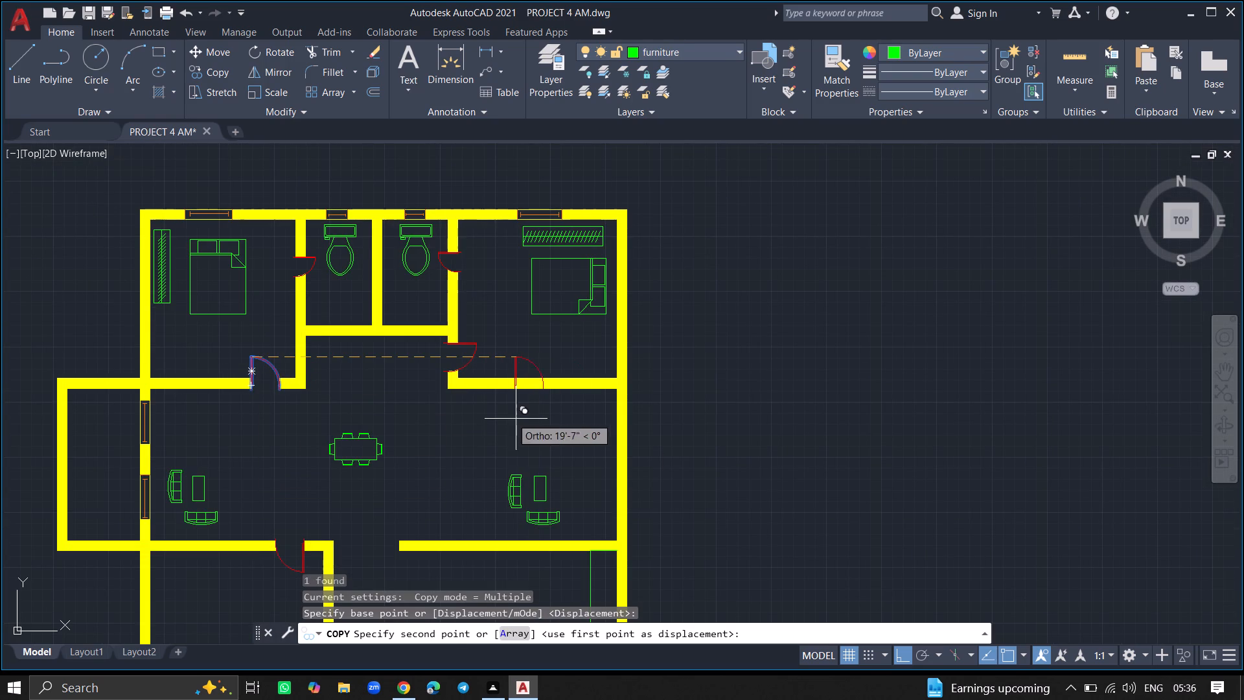
pyautogui.click(661, 439)
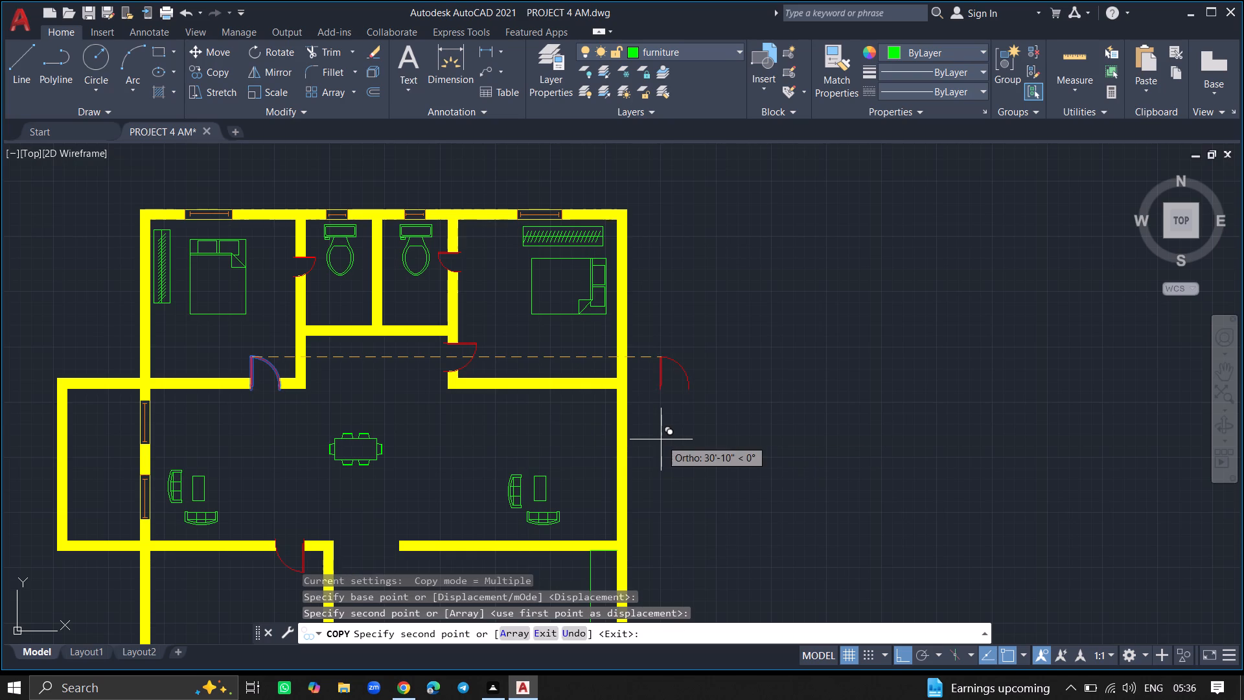
pyautogui.press('Return')
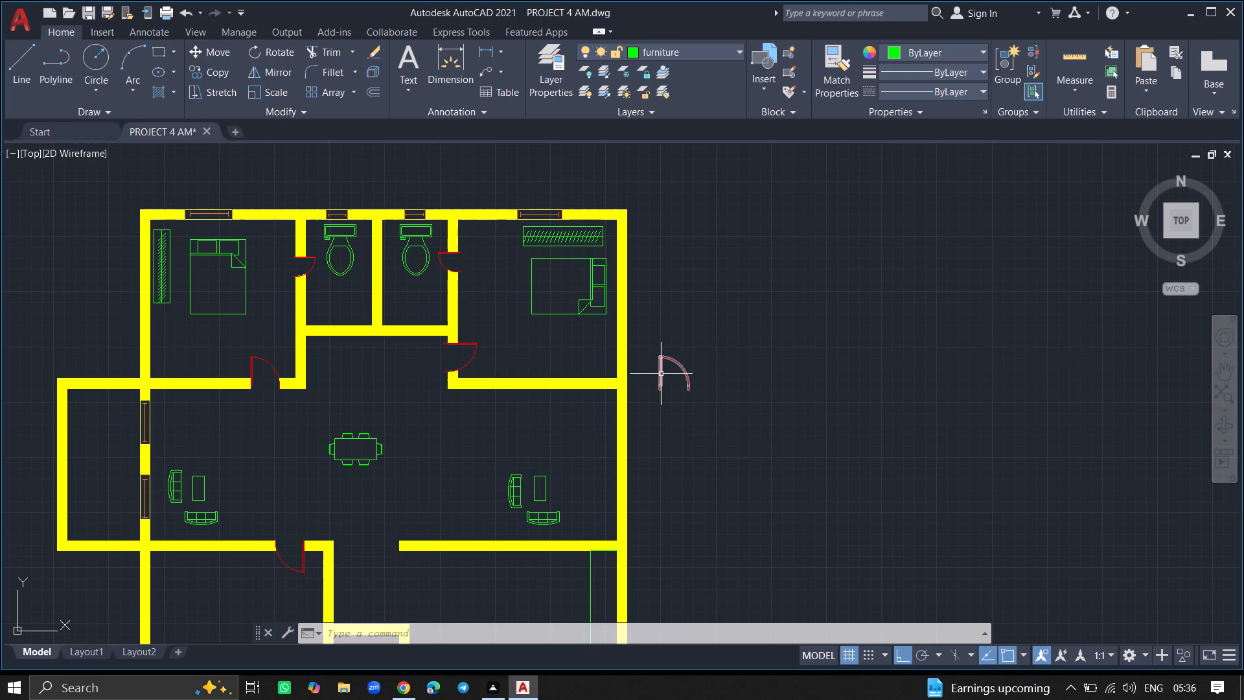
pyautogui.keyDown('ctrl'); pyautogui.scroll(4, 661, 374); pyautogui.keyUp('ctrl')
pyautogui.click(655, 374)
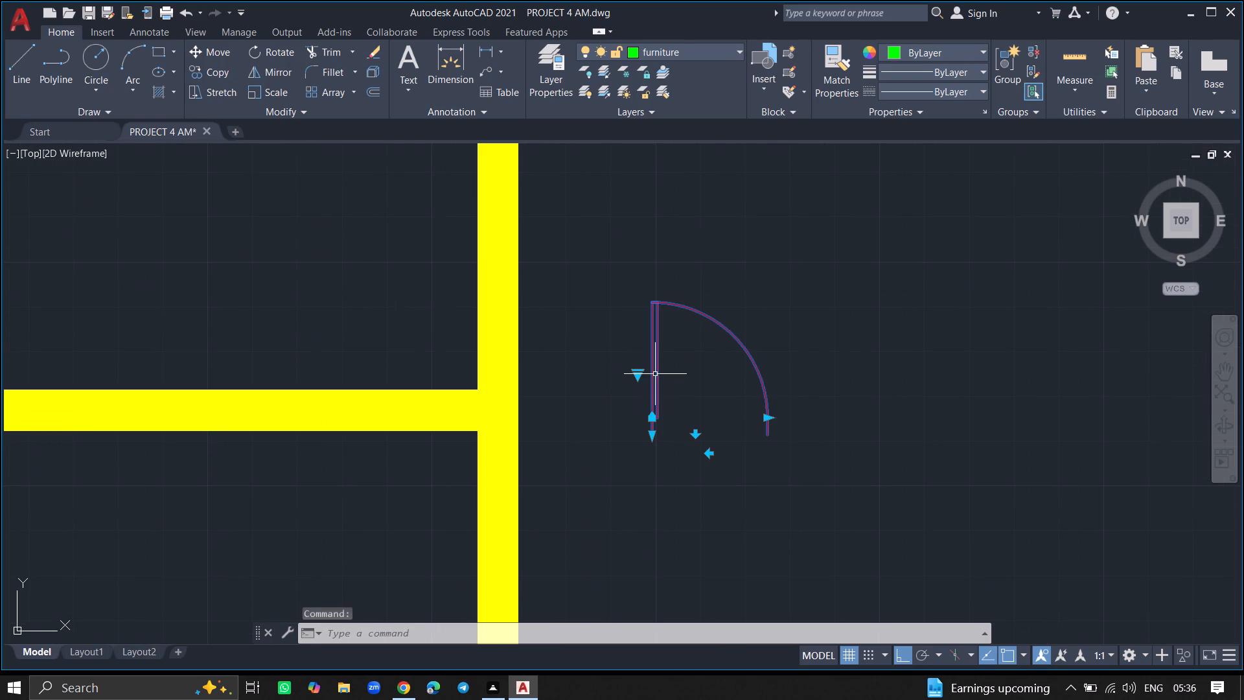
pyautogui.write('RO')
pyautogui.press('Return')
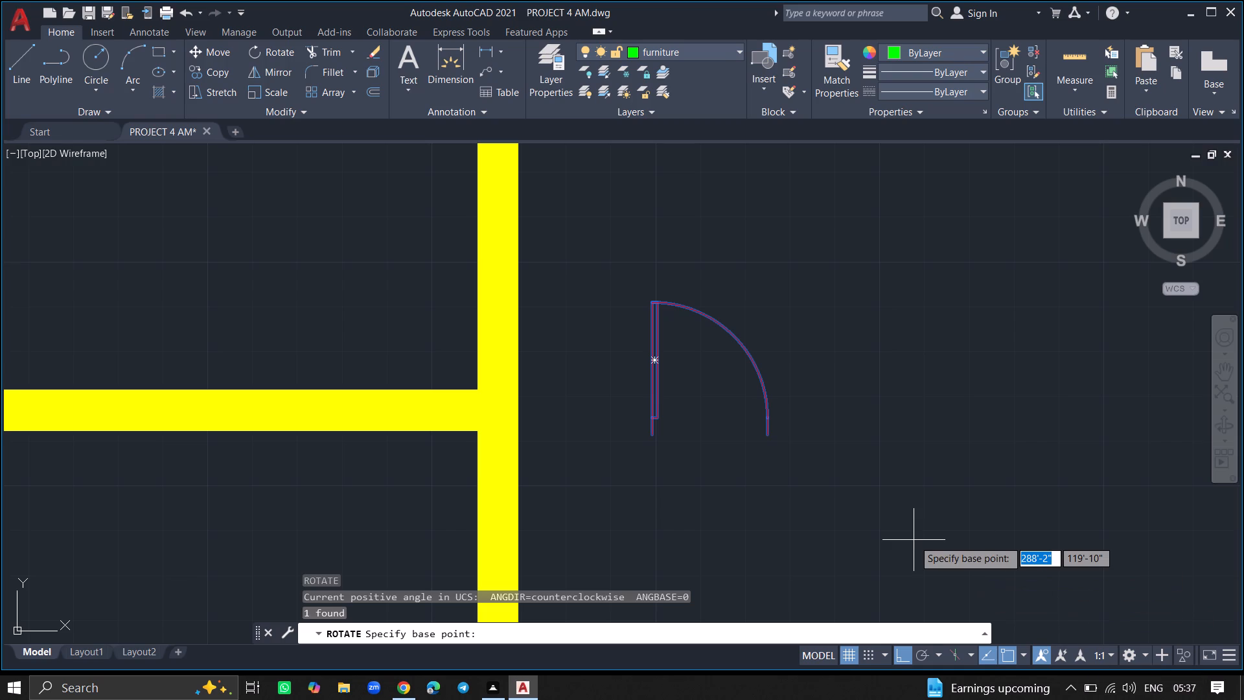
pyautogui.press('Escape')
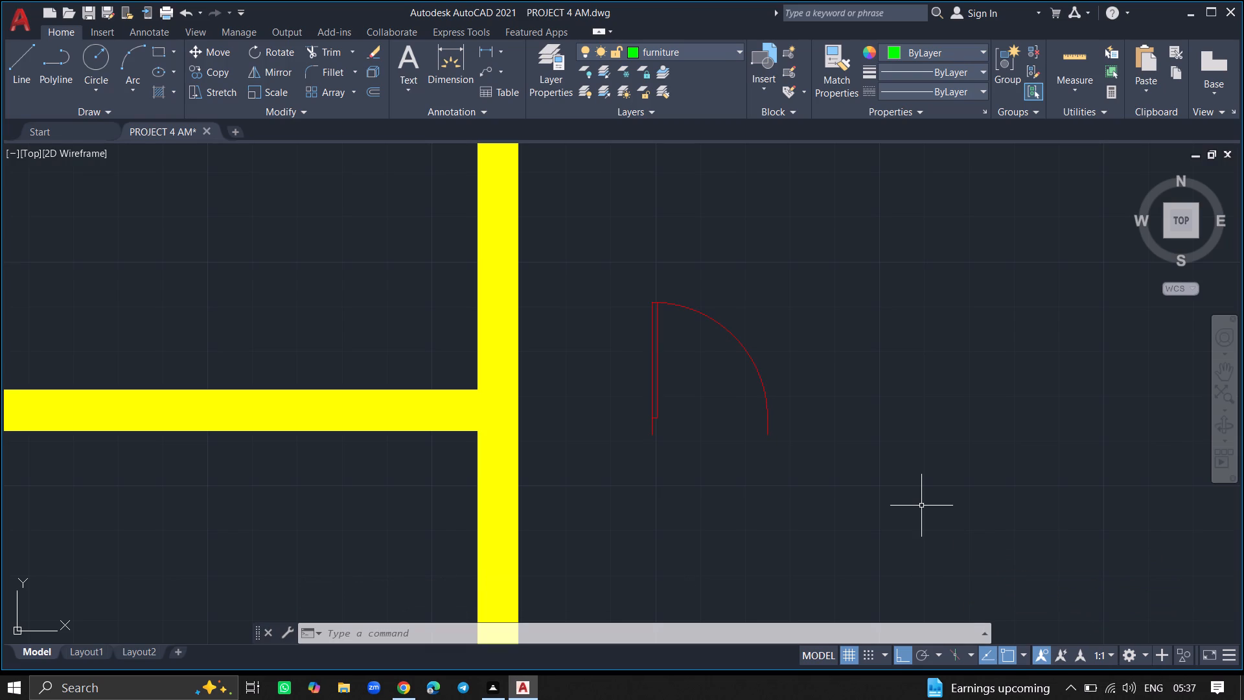
# Rotate the copied door outside the plan 90° counterclockwise about the top end of its leaf.
pyautogui.click(656, 364)
pyautogui.write('ROT')
pyautogui.press('Return')
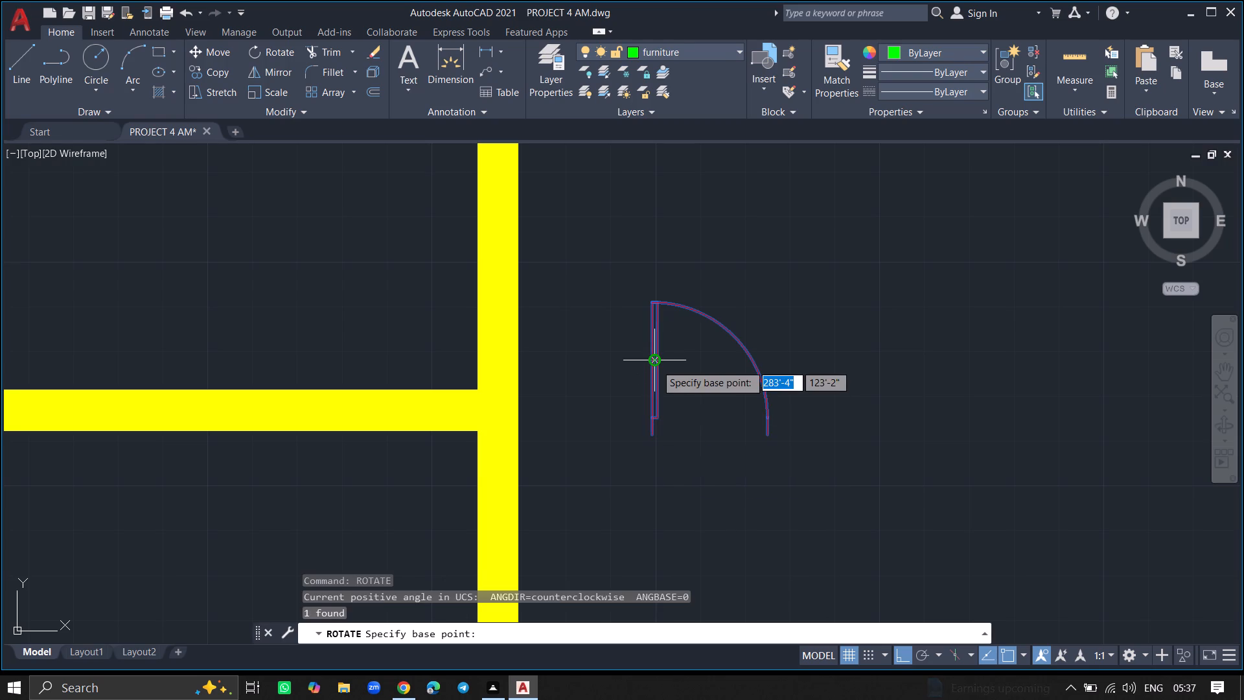
pyautogui.click(656, 305)
pyautogui.click(651, 242)
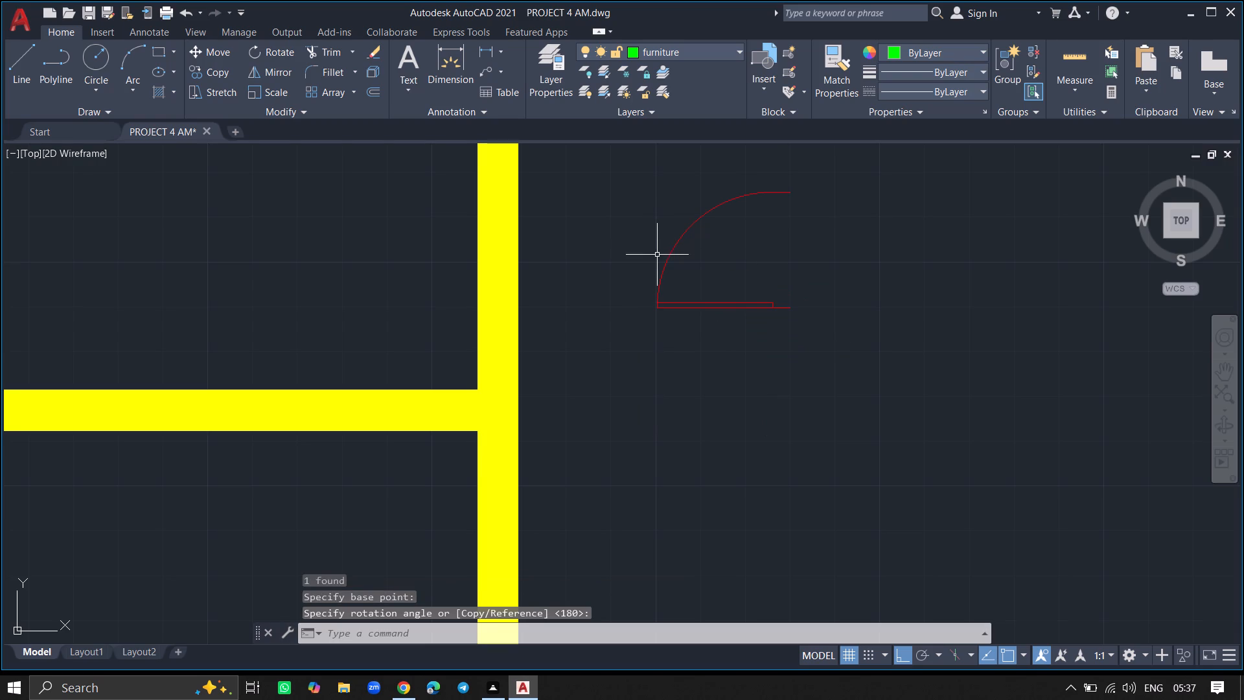
# Move the rotated door, with ortho off, into the east exterior wall just south of the northeast bedroom's south wall.
pyautogui.click(663, 264)
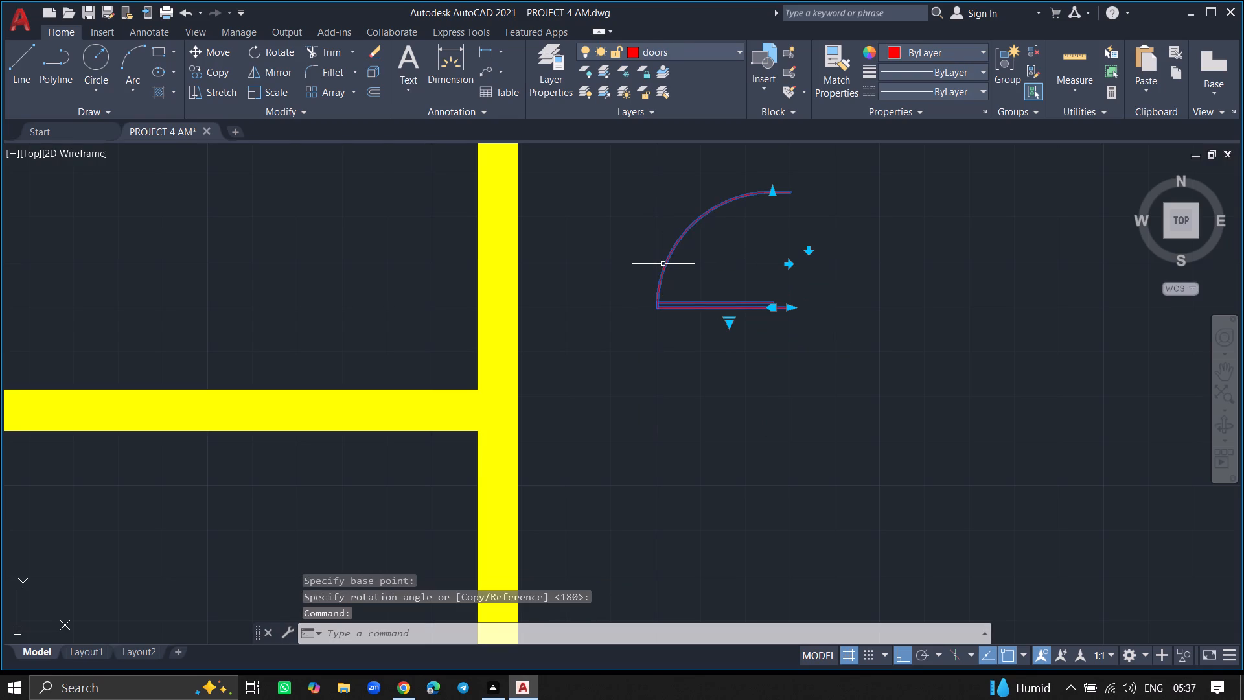
pyautogui.write('MOVE')
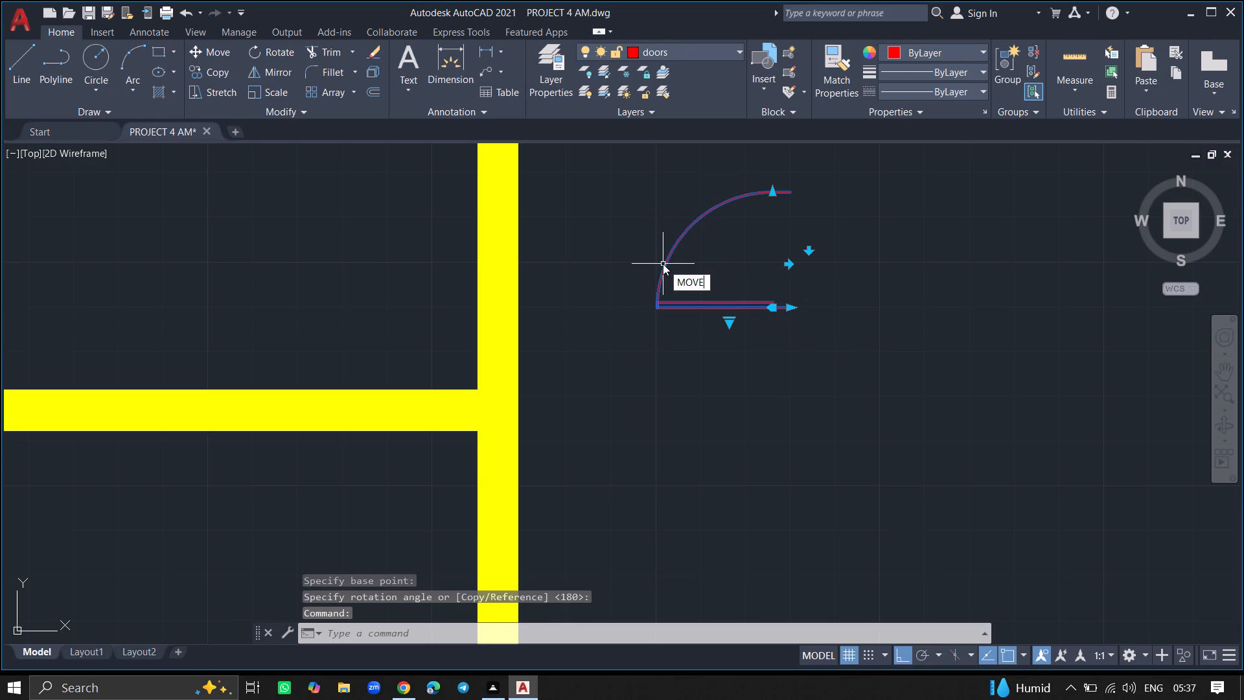
pyautogui.press('Return')
pyautogui.click(663, 264)
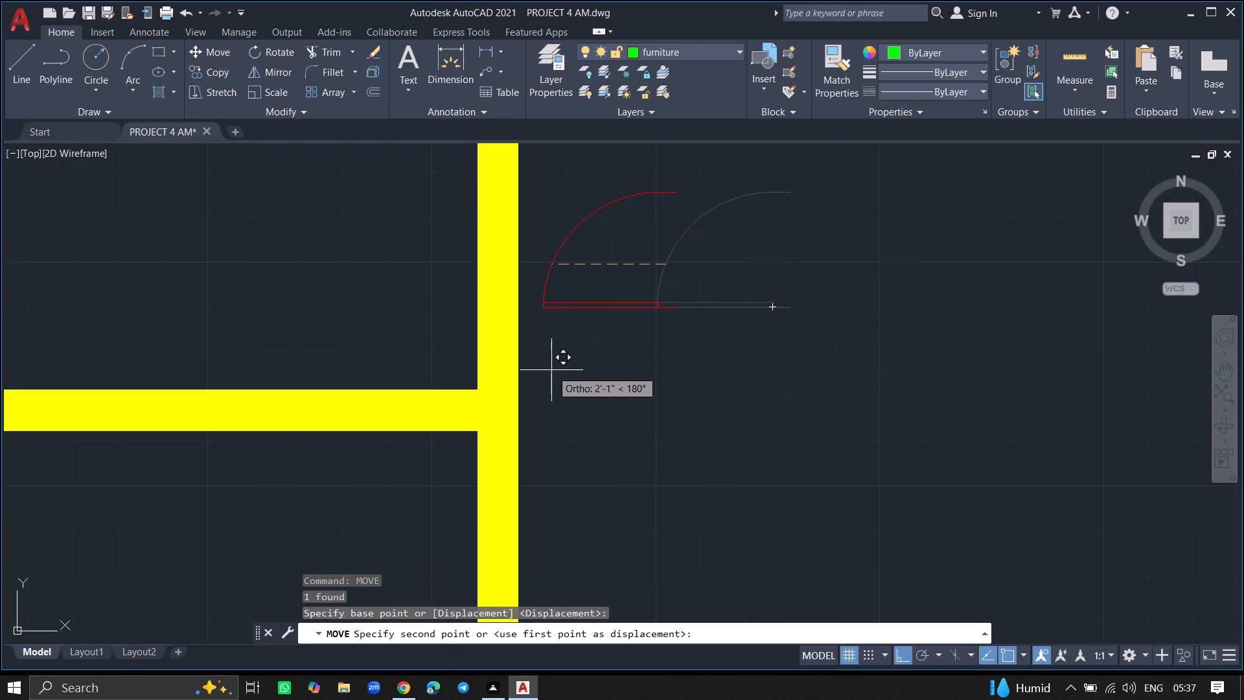
pyautogui.press('F8')
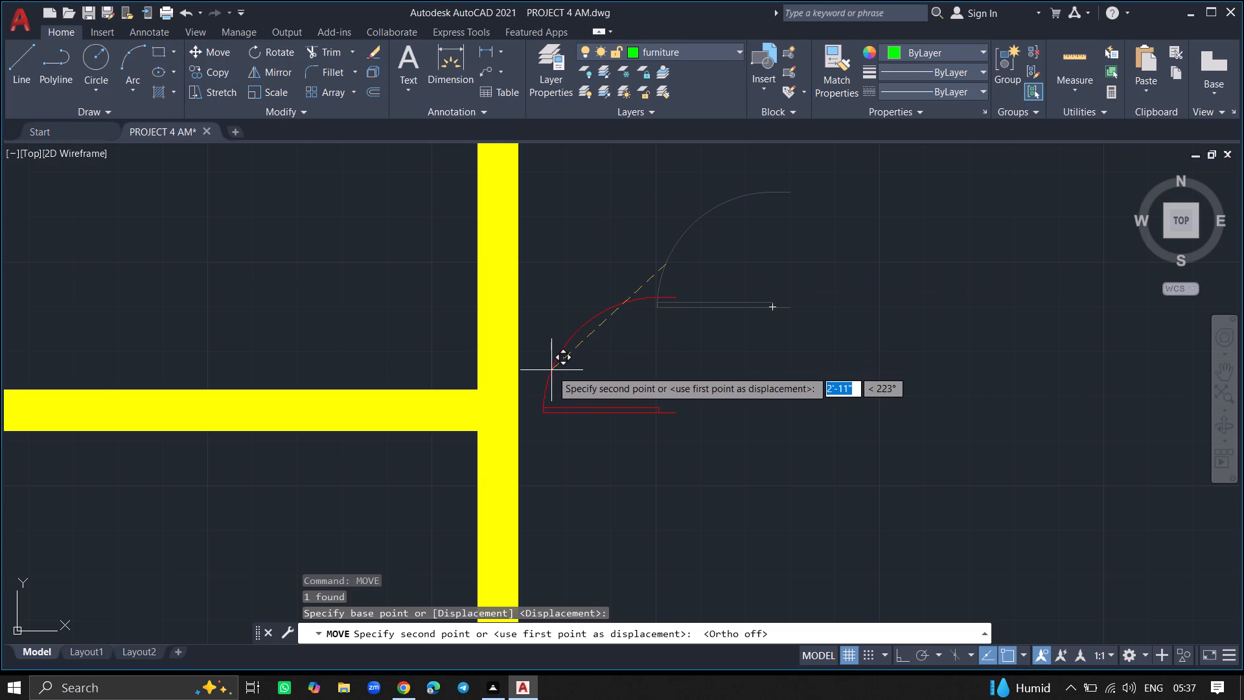
pyautogui.keyDown('ctrl'); pyautogui.scroll(-3, 551, 370); pyautogui.keyUp('ctrl')
pyautogui.keyDown('ctrl'); pyautogui.scroll(2, 498, 427); pyautogui.keyUp('ctrl')
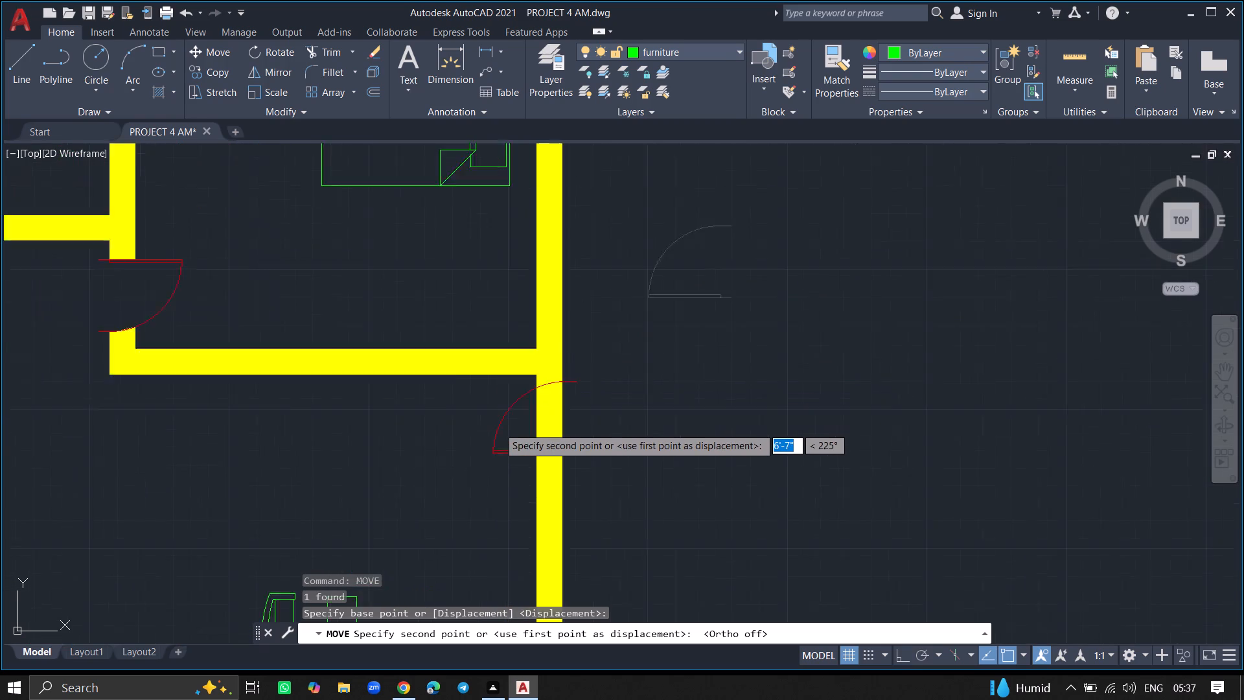
pyautogui.keyDown('ctrl'); pyautogui.scroll(1, 498, 427); pyautogui.keyUp('ctrl')
pyautogui.click(477, 437)
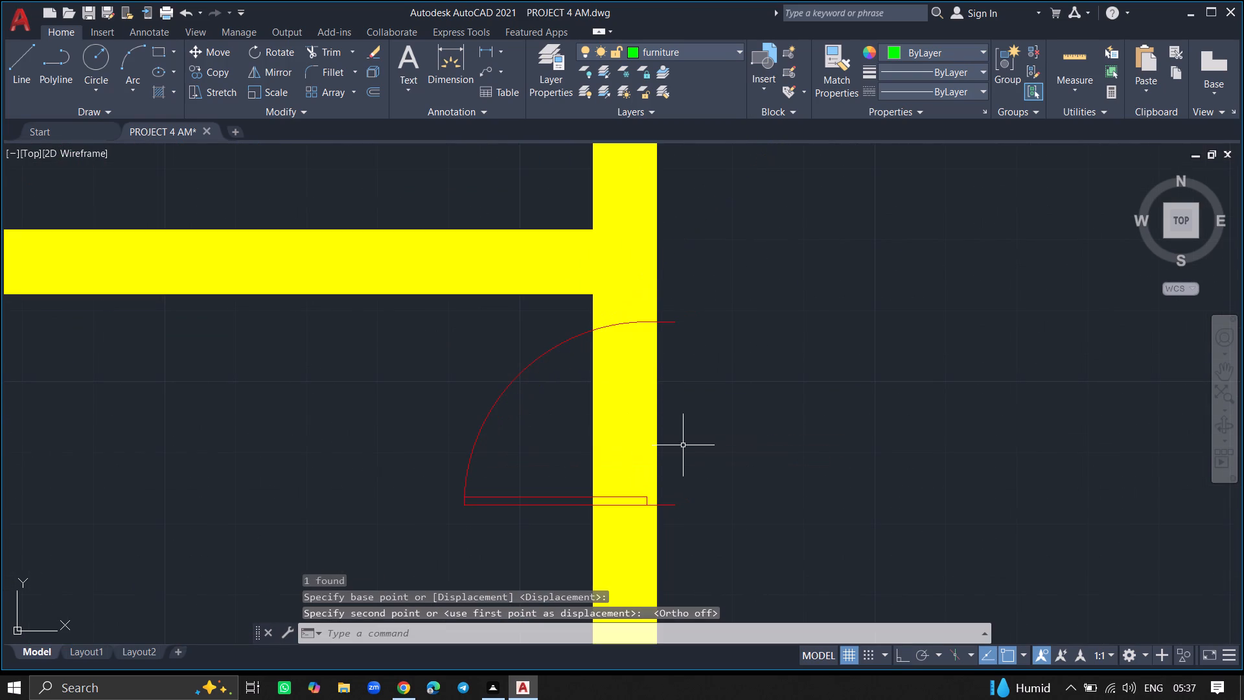
# Trim the wall fill and both wall lines inside the new east door's opening, including the remnants at the door leaf.
pyautogui.write('TR')
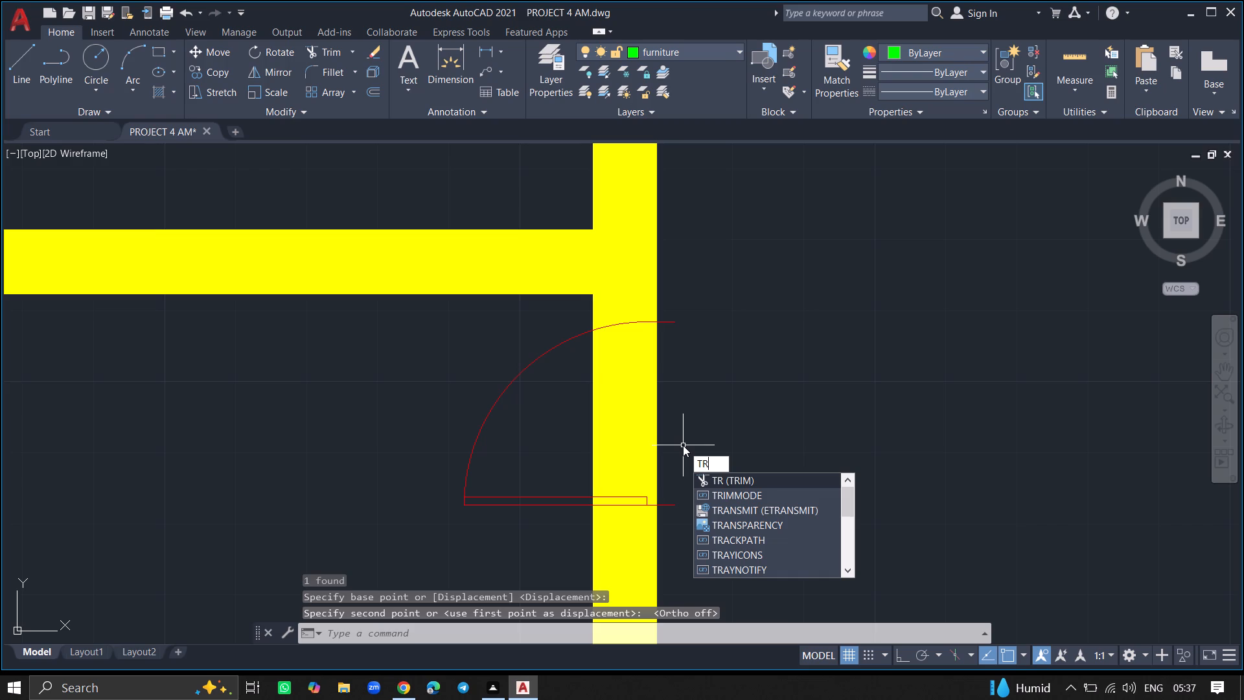
pyautogui.press('Return')
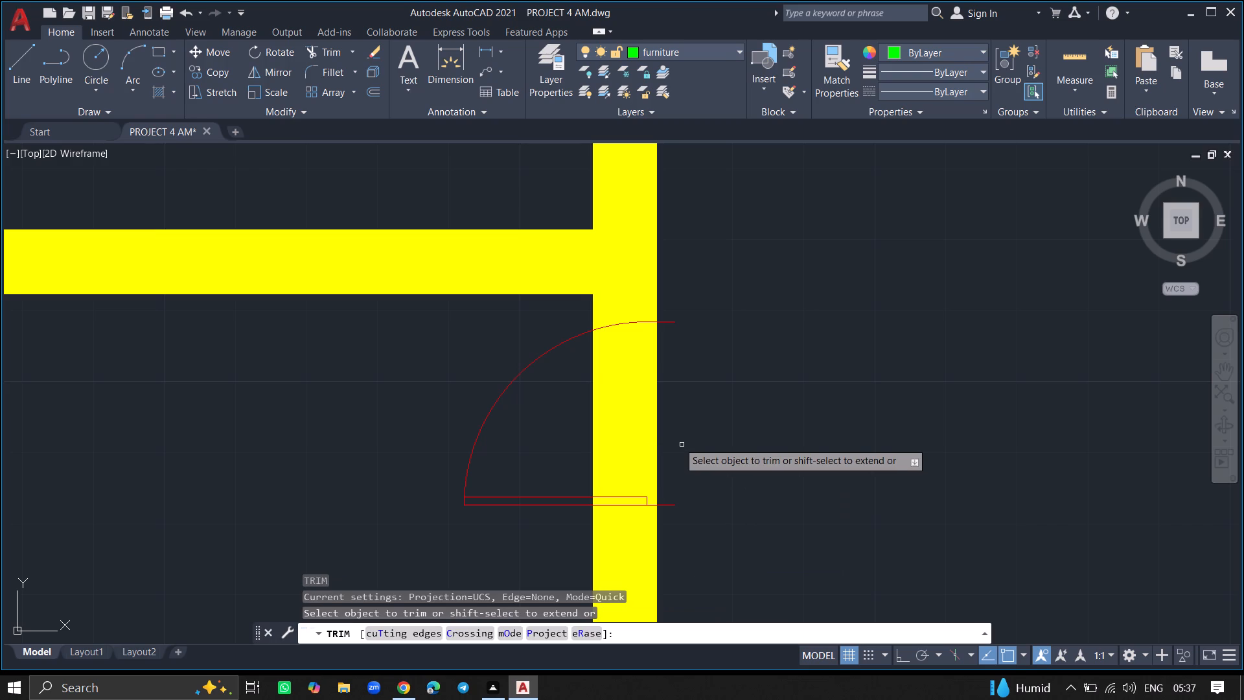
pyautogui.click(639, 424)
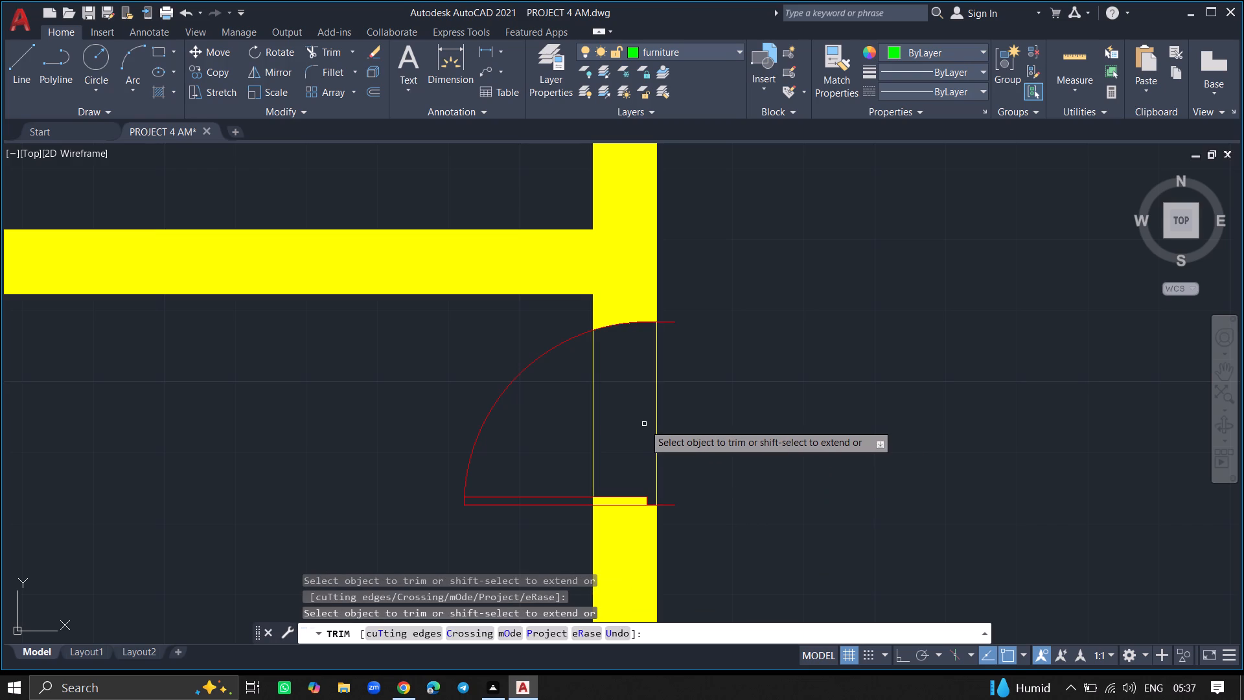
pyautogui.click(659, 424)
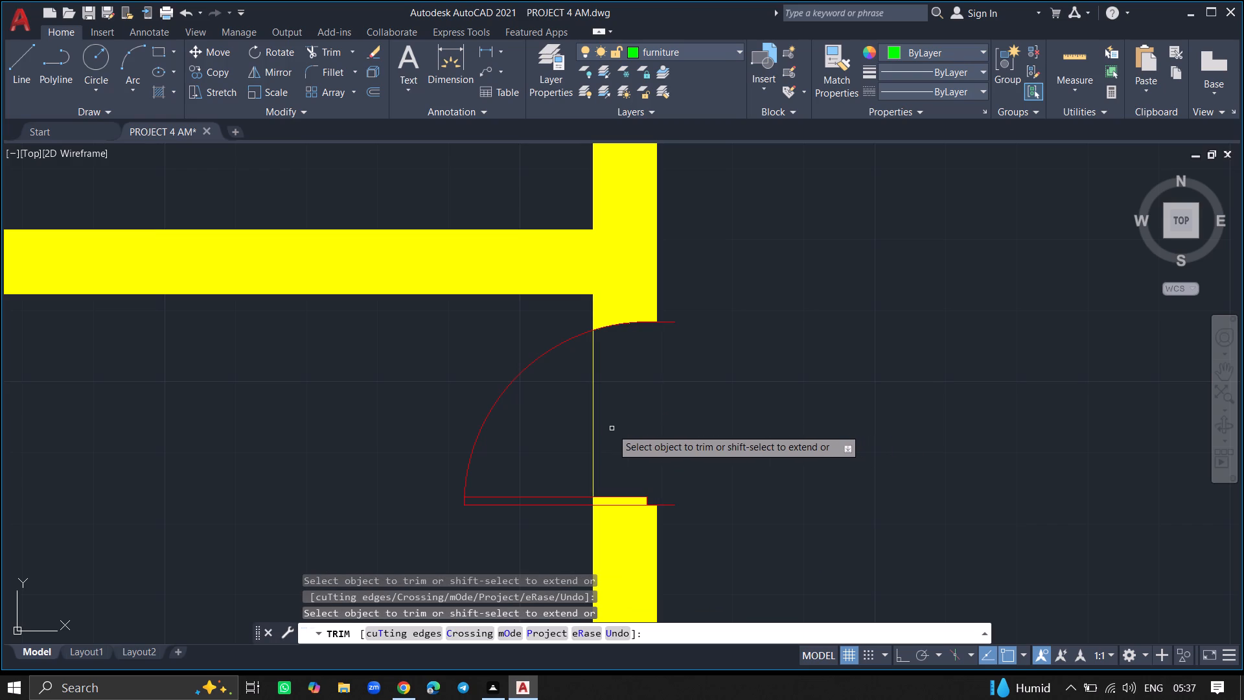
pyautogui.click(594, 430)
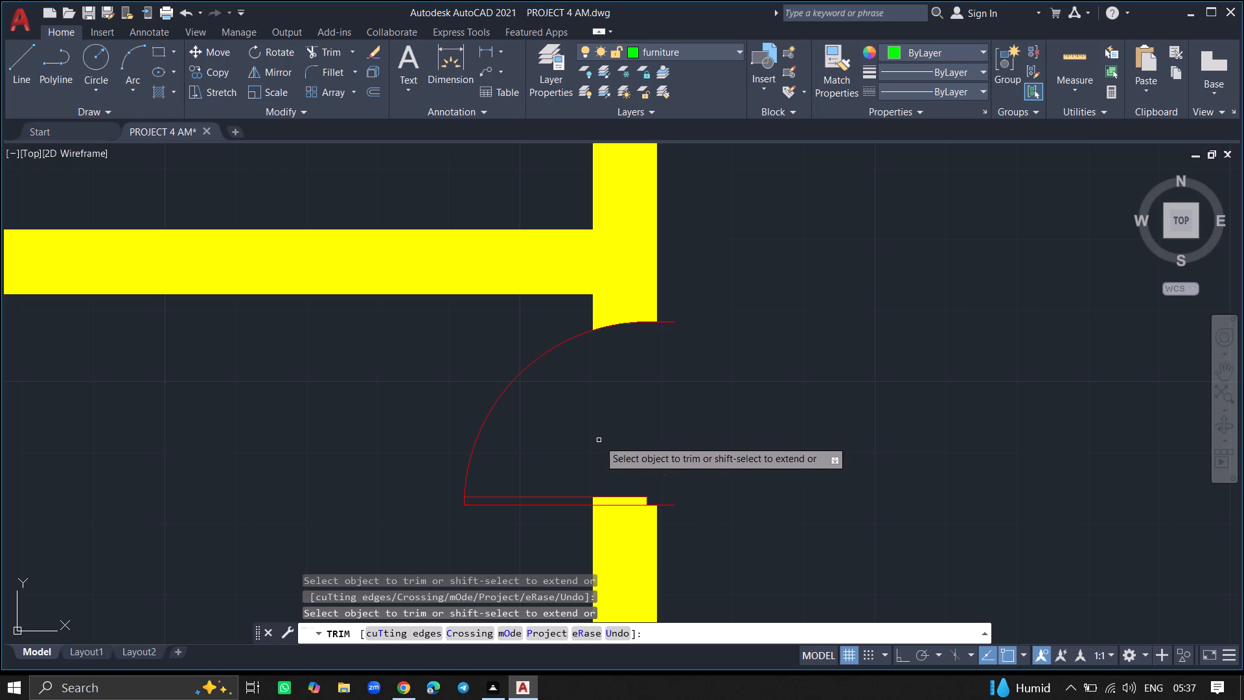
pyautogui.click(610, 502)
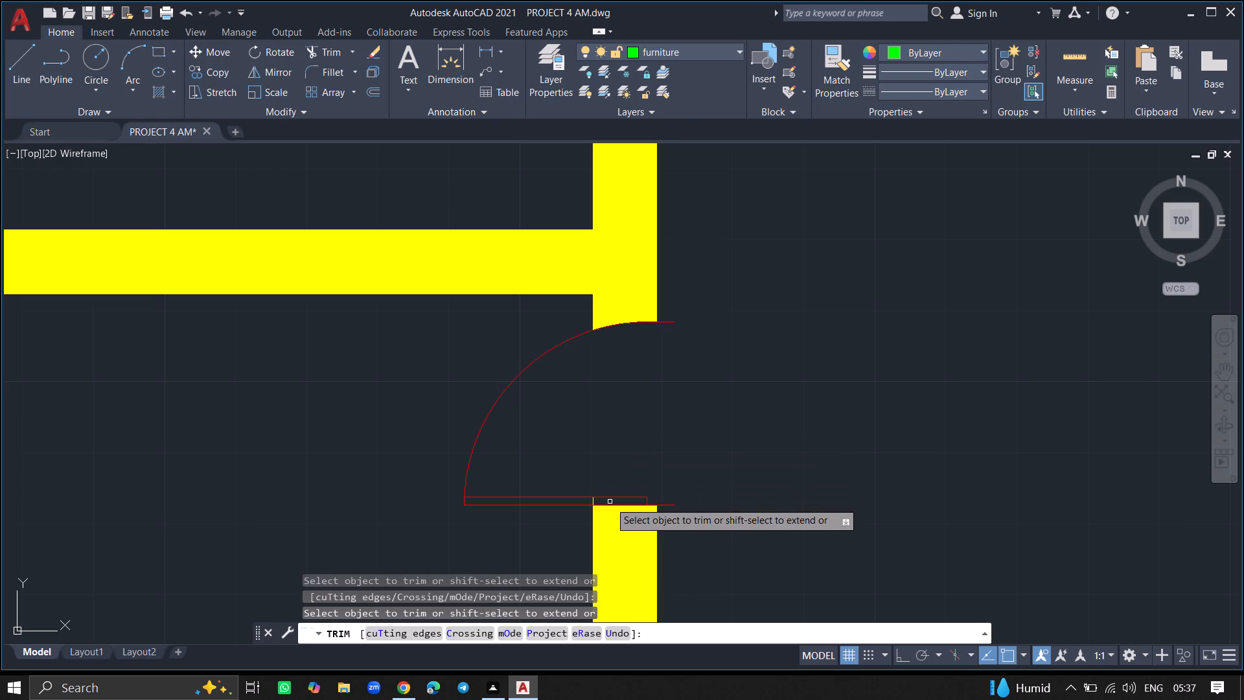
pyautogui.doubleClick(592, 502)
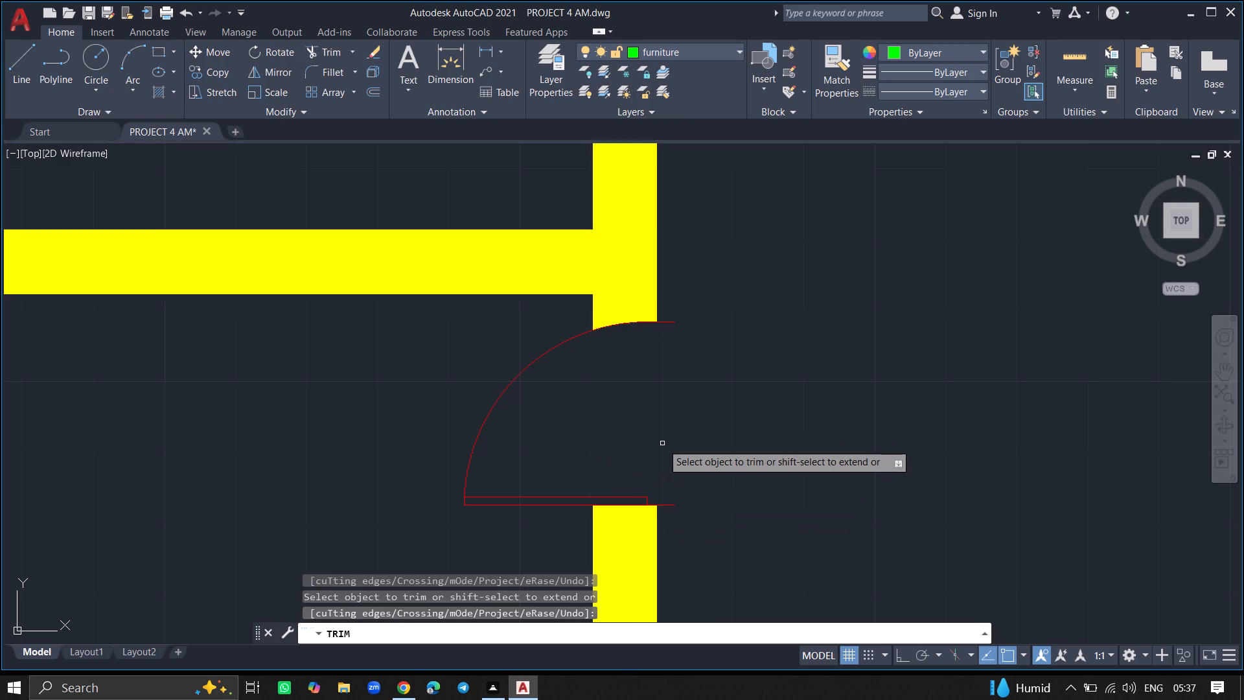
pyautogui.press('Return')
# Trim the east counter's vertical edge where it runs south past the south counter's edge, leaving a clean inner corner.
pyautogui.keyDown('ctrl'); pyautogui.scroll(-5, 662, 443); pyautogui.keyUp('ctrl')
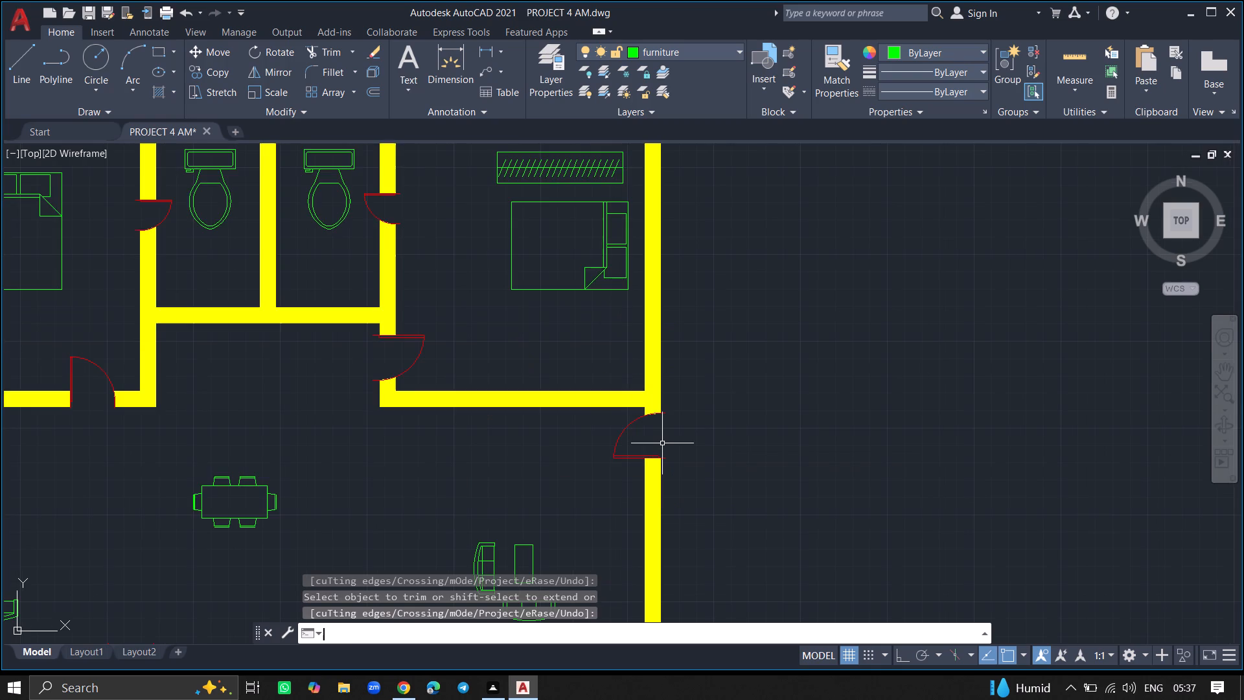
pyautogui.keyDown('ctrl'); pyautogui.scroll(-4, 766, 358); pyautogui.keyUp('ctrl')
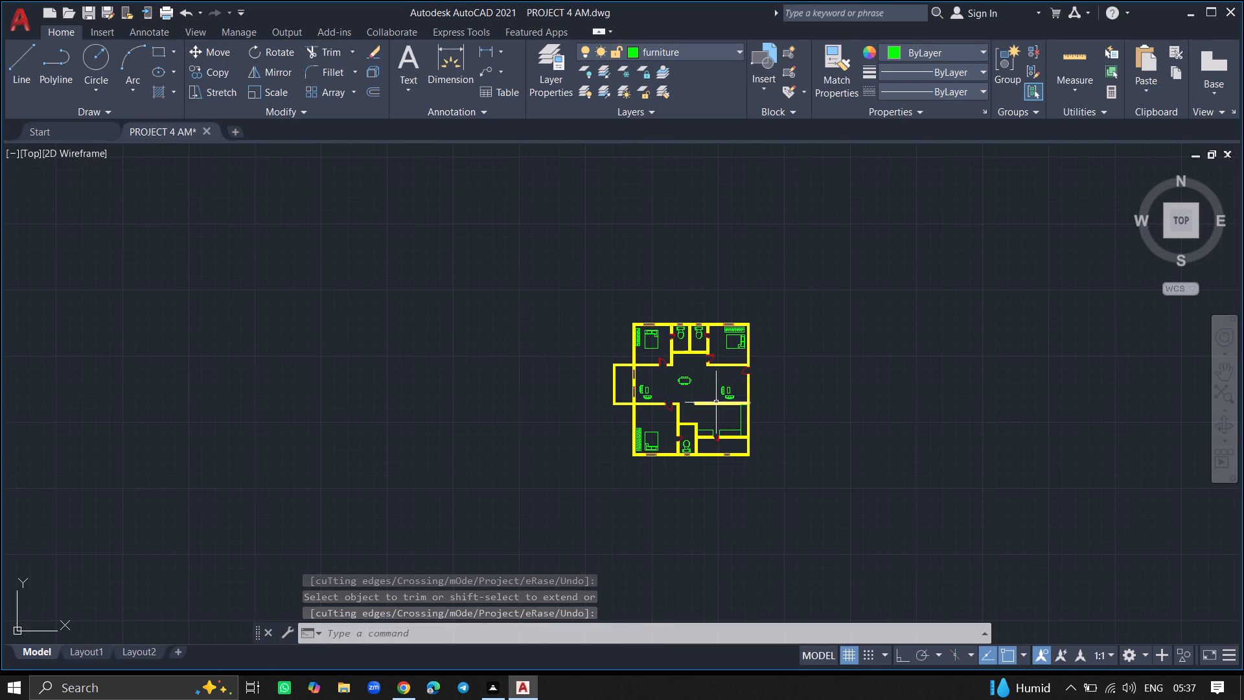
pyautogui.keyDown('ctrl'); pyautogui.scroll(3, 730, 434); pyautogui.keyUp('ctrl')
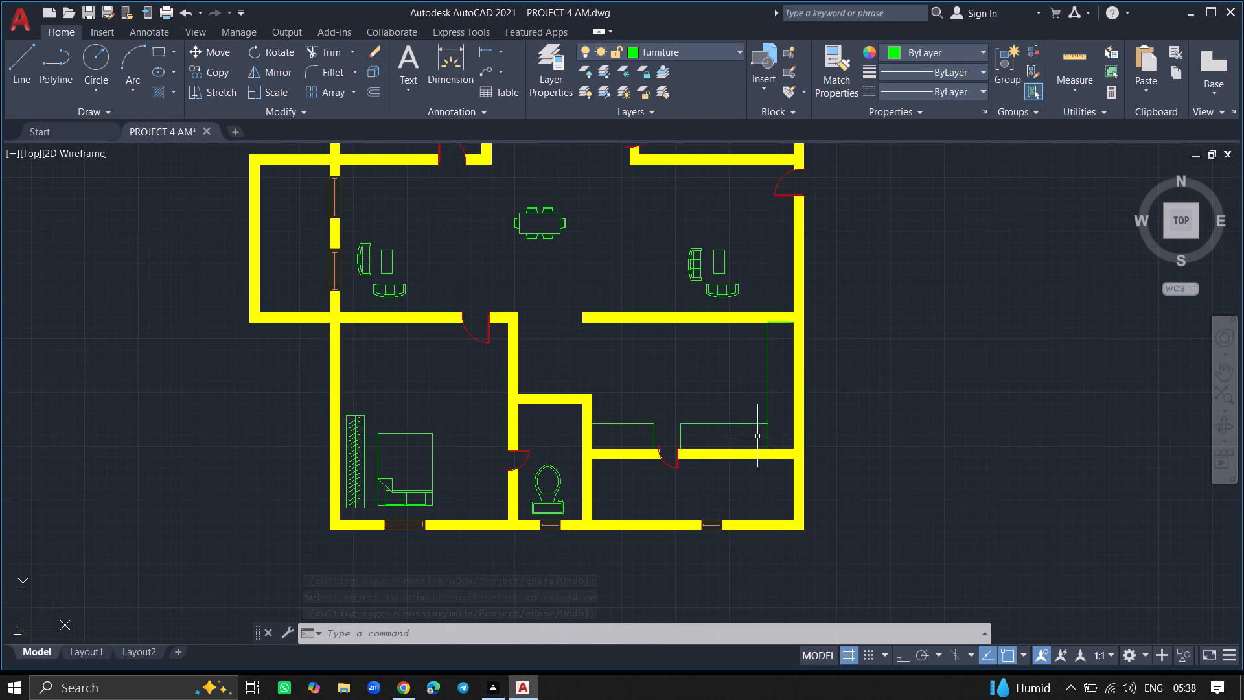
pyautogui.keyDown('ctrl'); pyautogui.scroll(5, 772, 439); pyautogui.keyUp('ctrl')
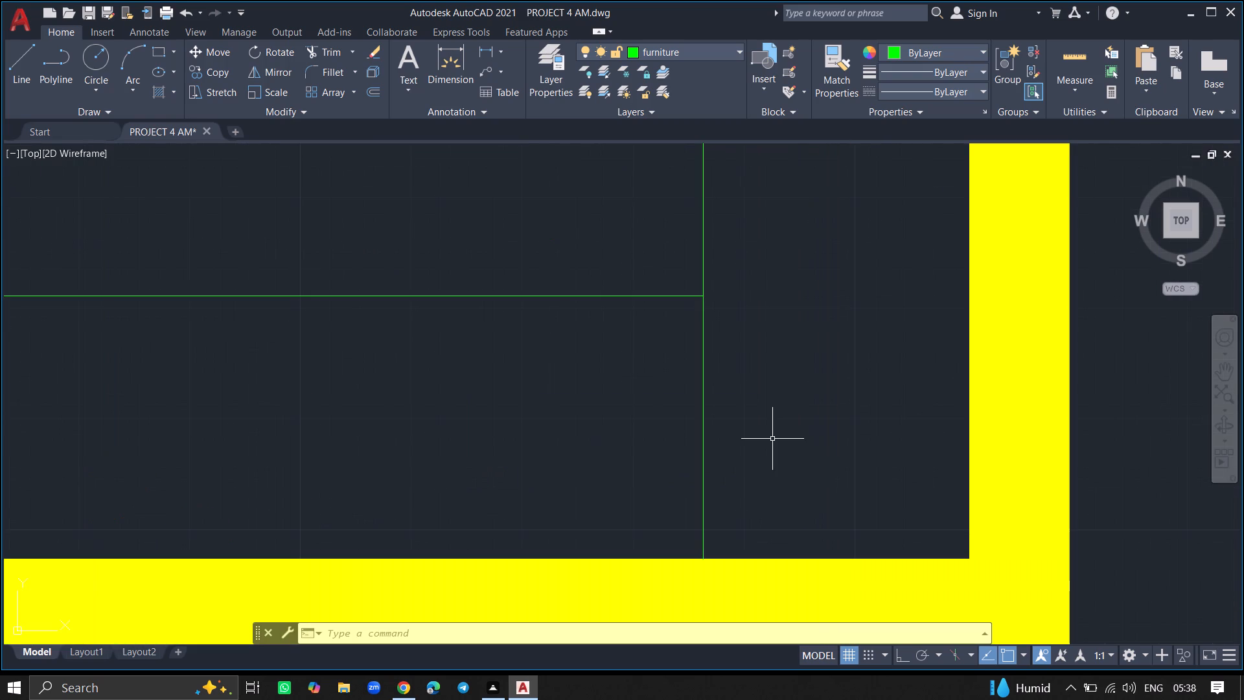
pyautogui.write('TR')
pyautogui.press('Return')
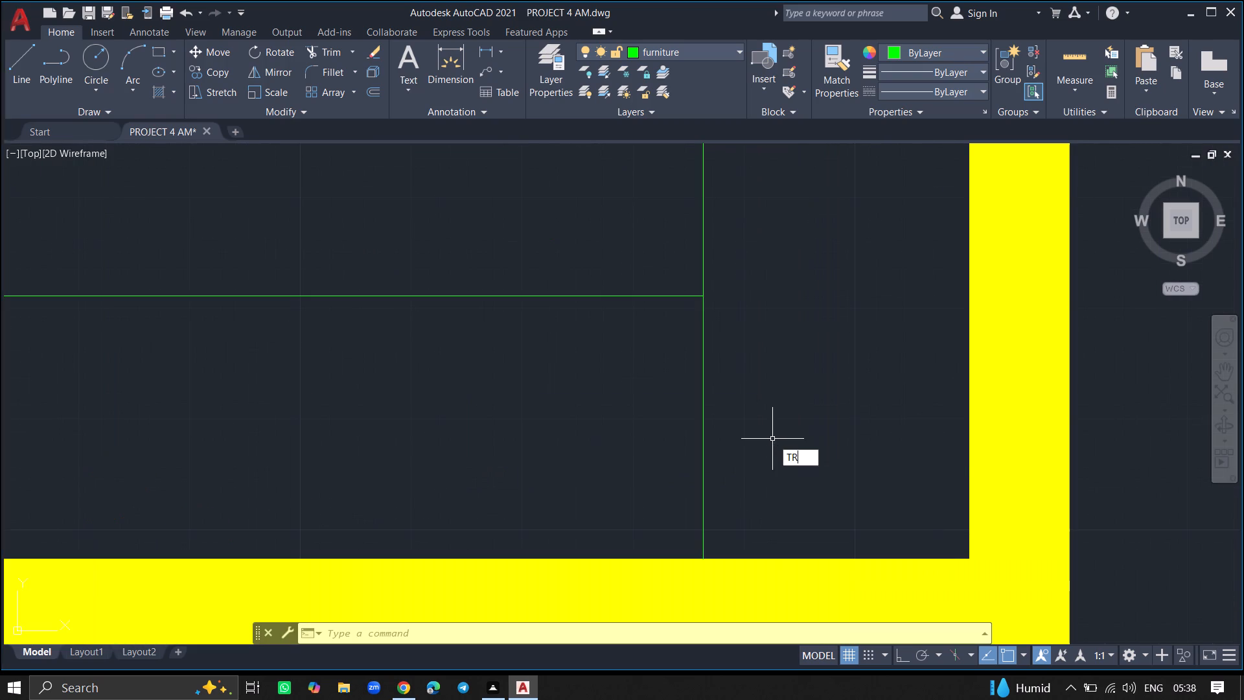
pyautogui.click(702, 465)
pyautogui.click(704, 465)
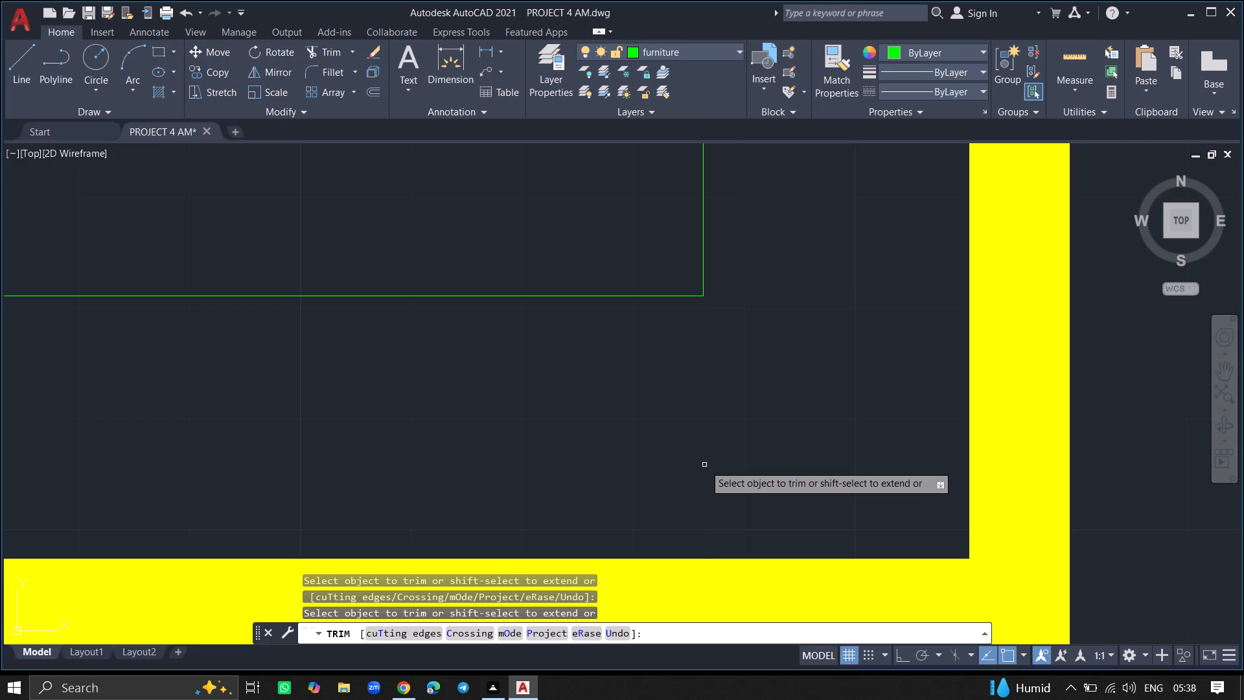
pyautogui.press('Return')
# Insert the Chair - Desk block from DesignCenter's Home - Space Planner.dwg into the empty space east of the plan.
pyautogui.keyDown('ctrl'); pyautogui.scroll(-2, 704, 465); pyautogui.keyUp('ctrl')
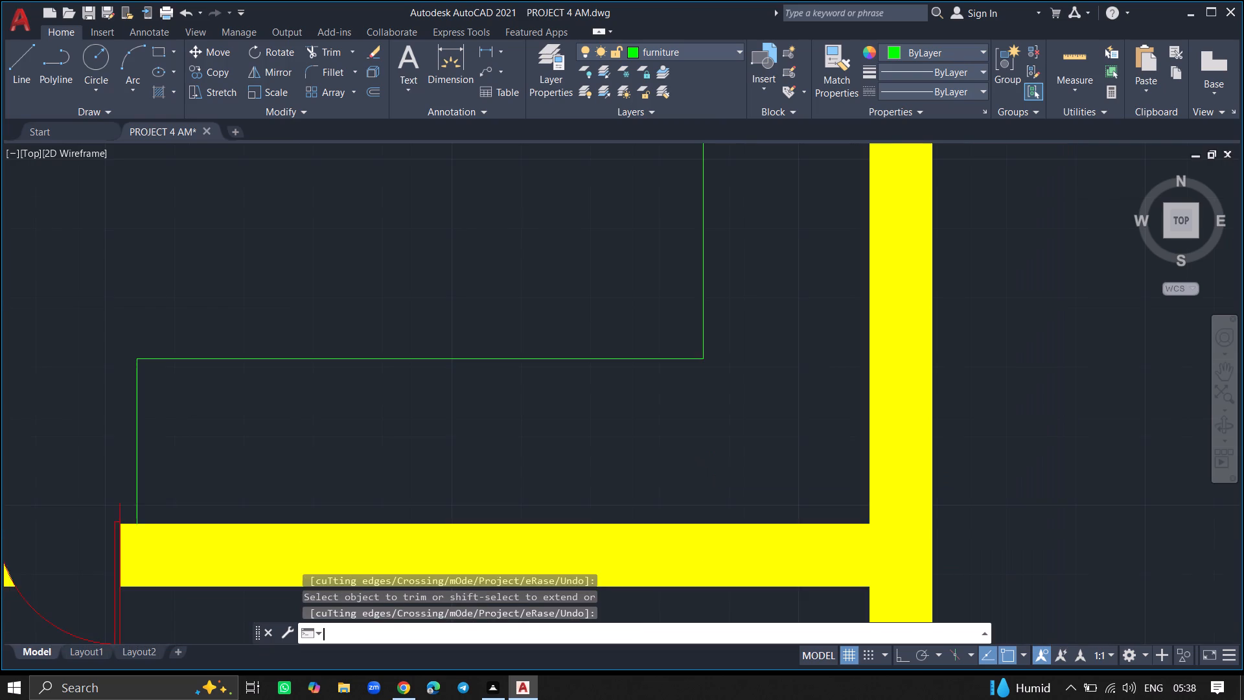
pyautogui.keyDown('ctrl'); pyautogui.scroll(-3, 618, 373); pyautogui.keyUp('ctrl')
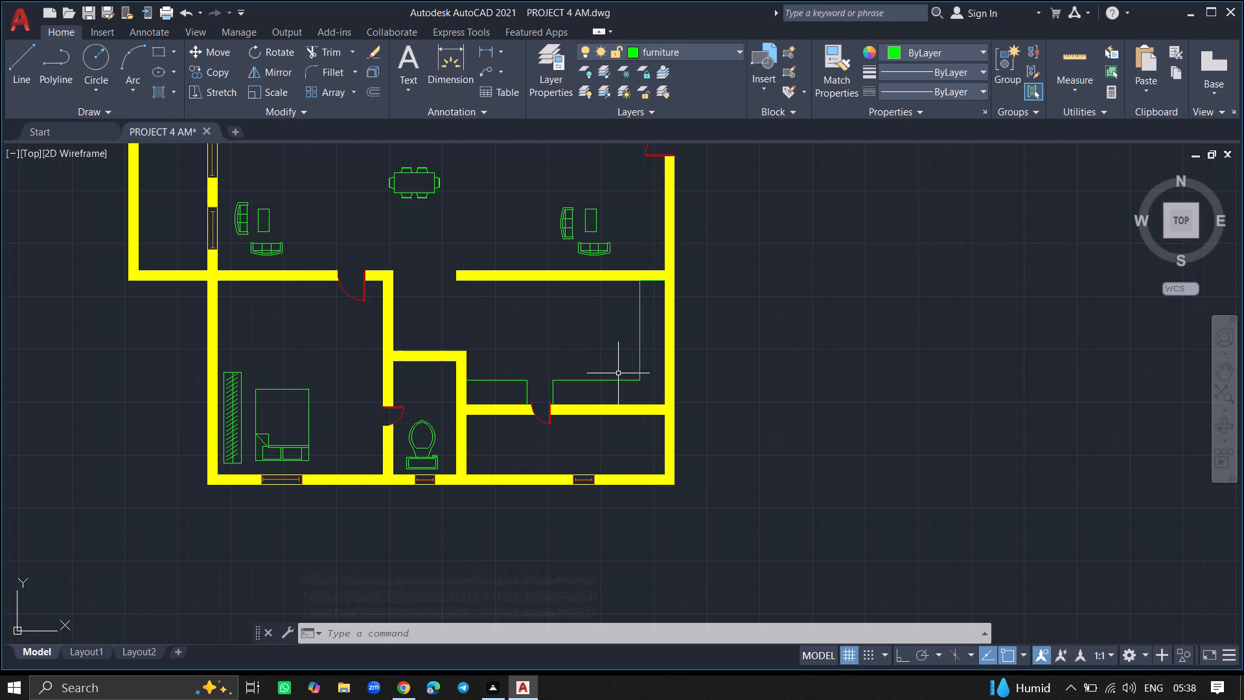
pyautogui.keyDown('ctrl'); pyautogui.scroll(-1, 618, 373); pyautogui.keyUp('ctrl')
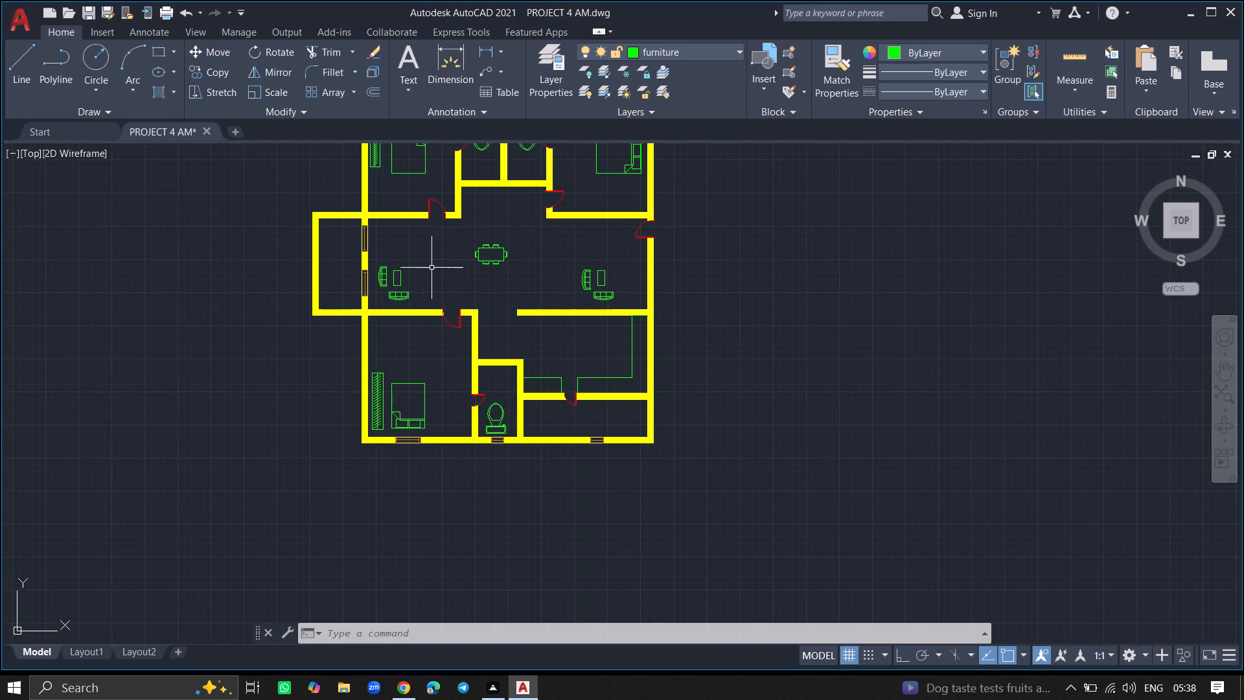
pyautogui.keyDown('ctrl'); pyautogui.scroll(3, 419, 279); pyautogui.keyUp('ctrl')
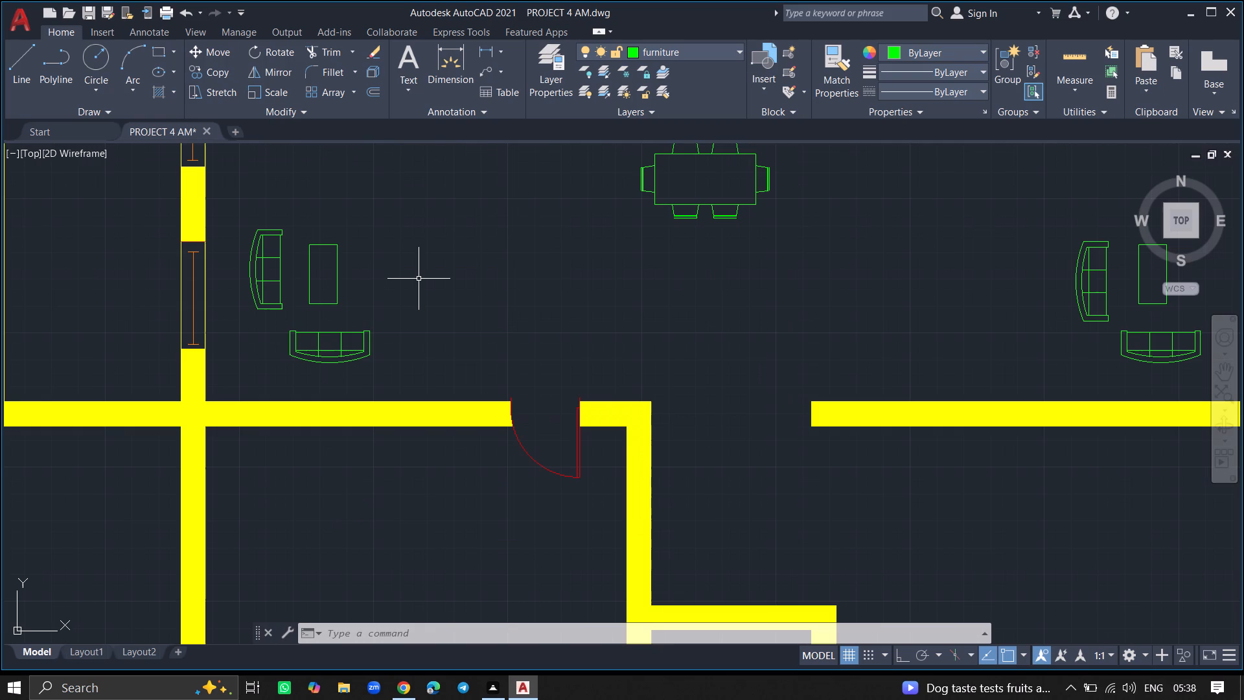
pyautogui.keyDown('ctrl'); pyautogui.scroll(-2, 419, 279); pyautogui.keyUp('ctrl')
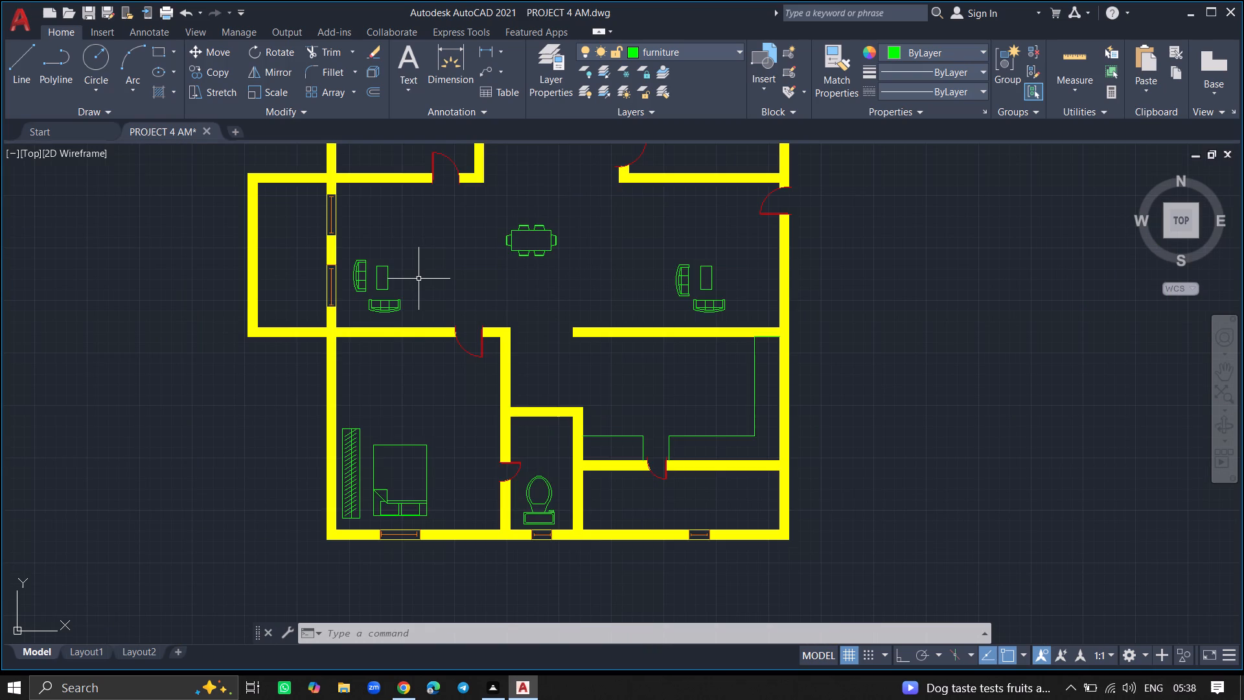
pyautogui.hotkey('ctrl', '2')
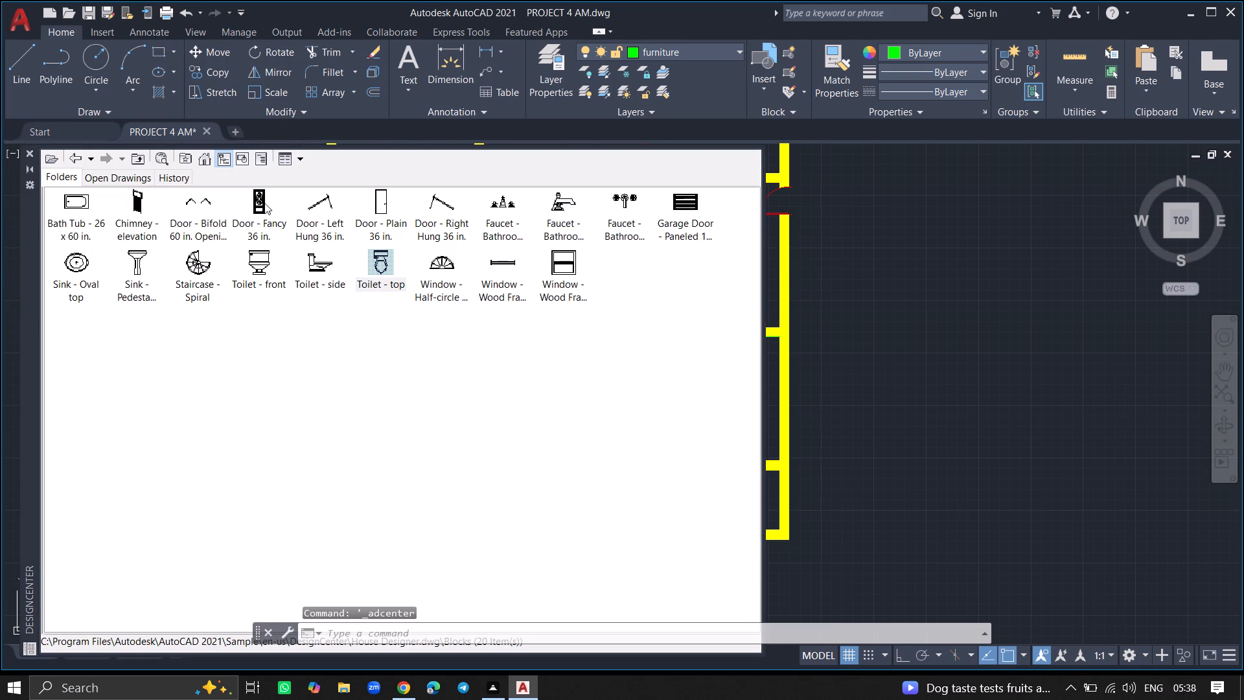
pyautogui.click(207, 163)
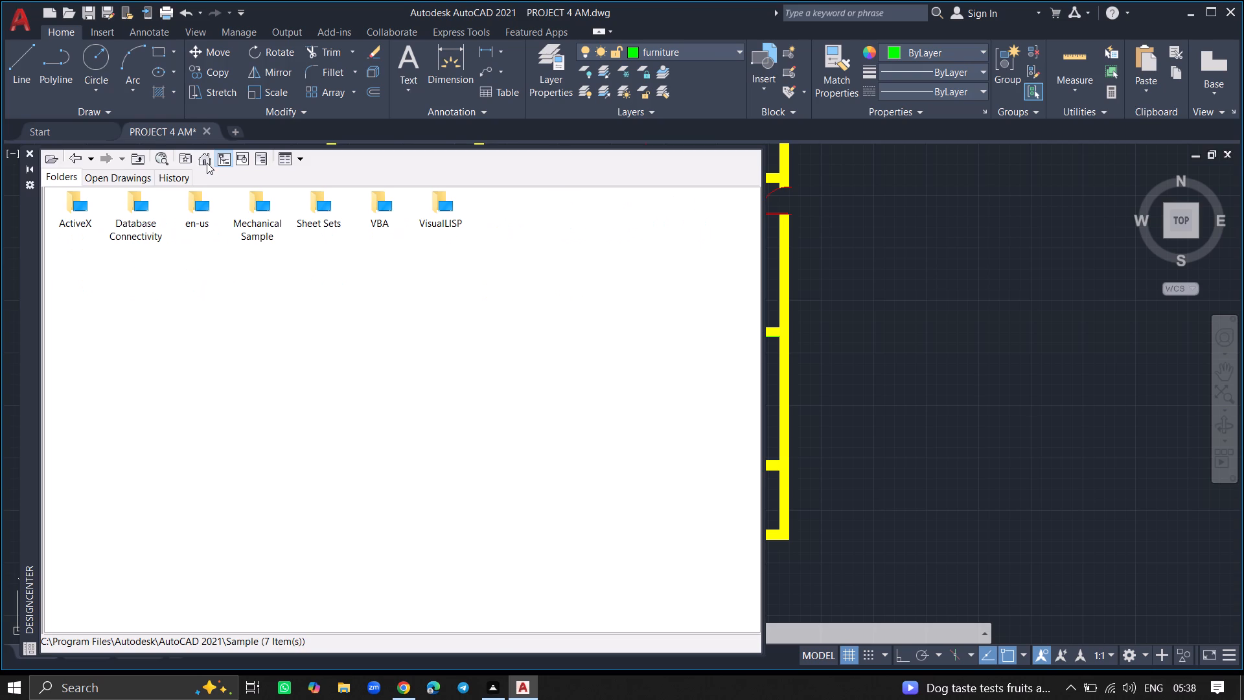
pyautogui.click(208, 229)
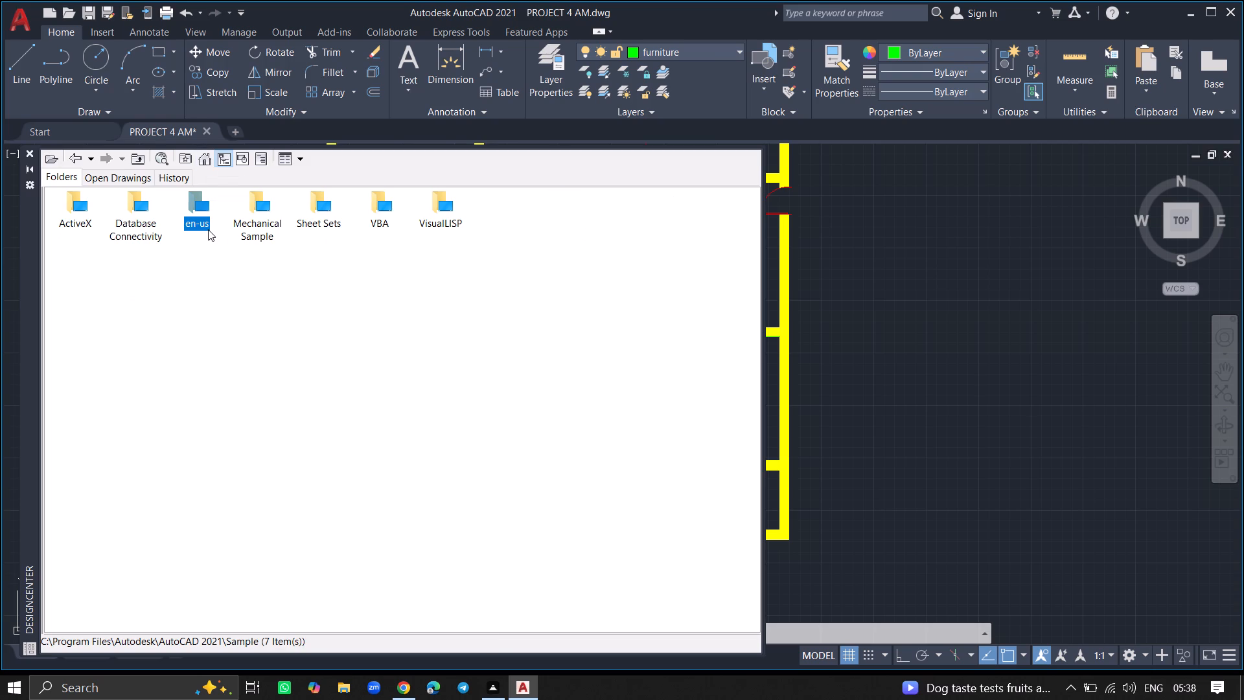
pyautogui.doubleClick(208, 229)
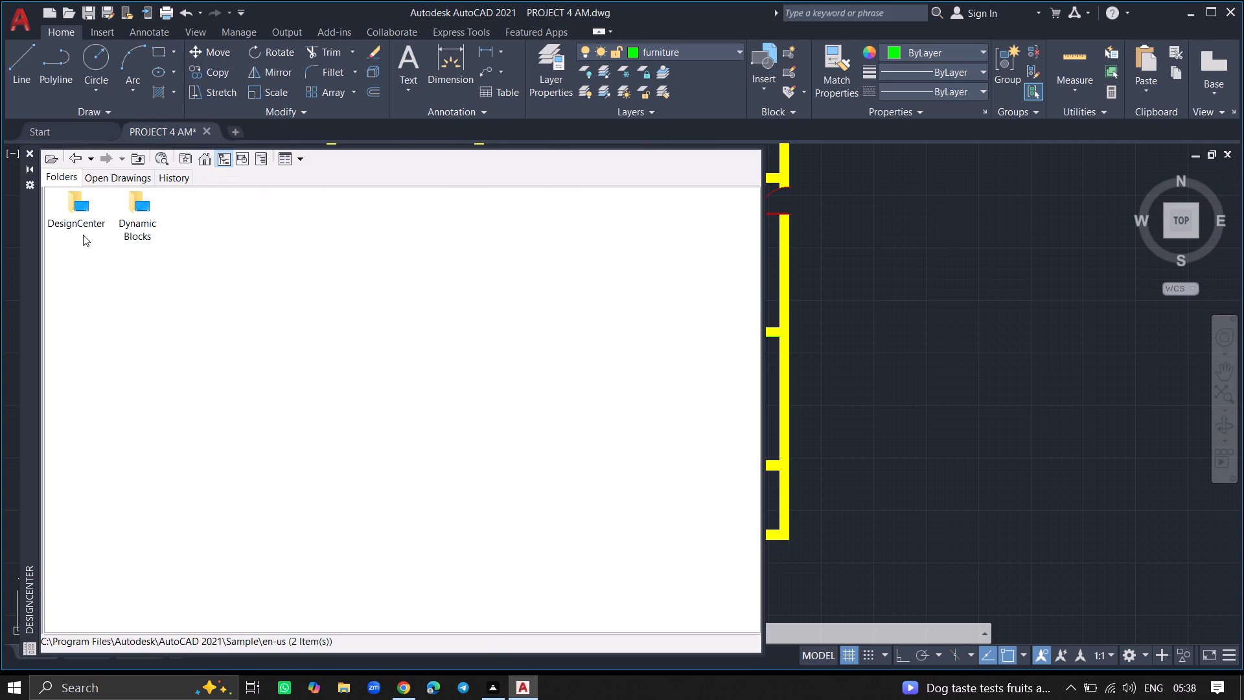
pyautogui.doubleClick(82, 217)
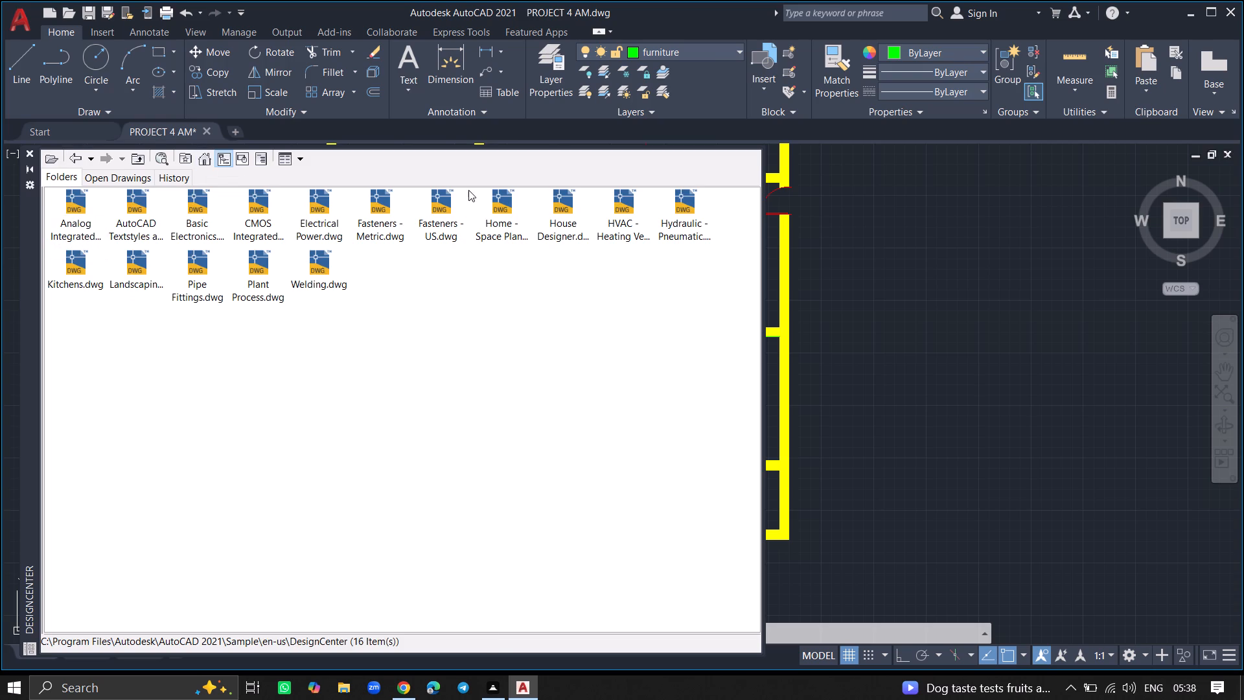
pyautogui.doubleClick(502, 217)
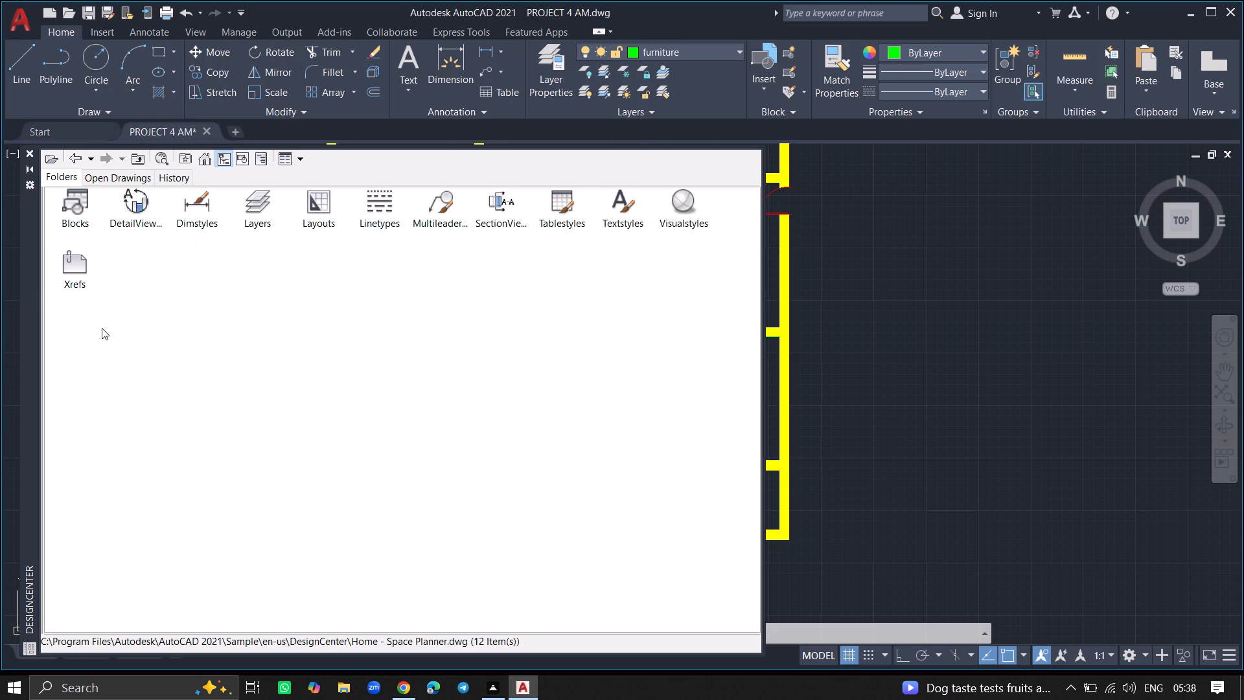
pyautogui.doubleClick(65, 210)
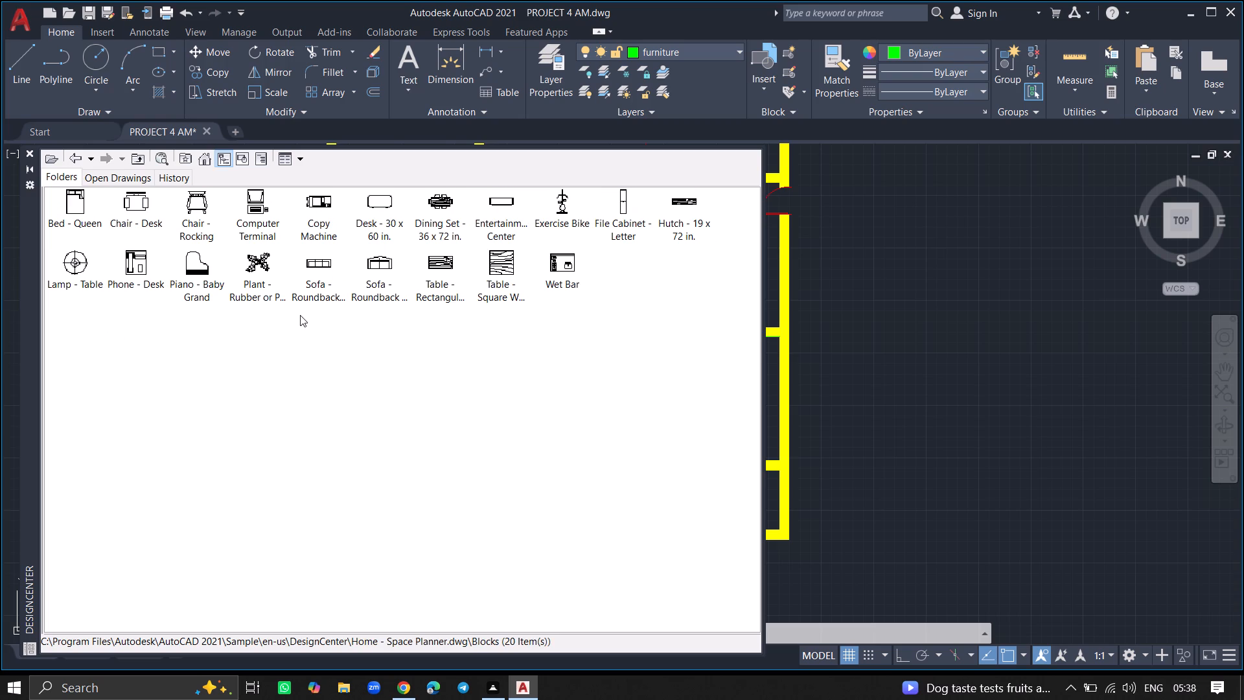
pyautogui.click(128, 210)
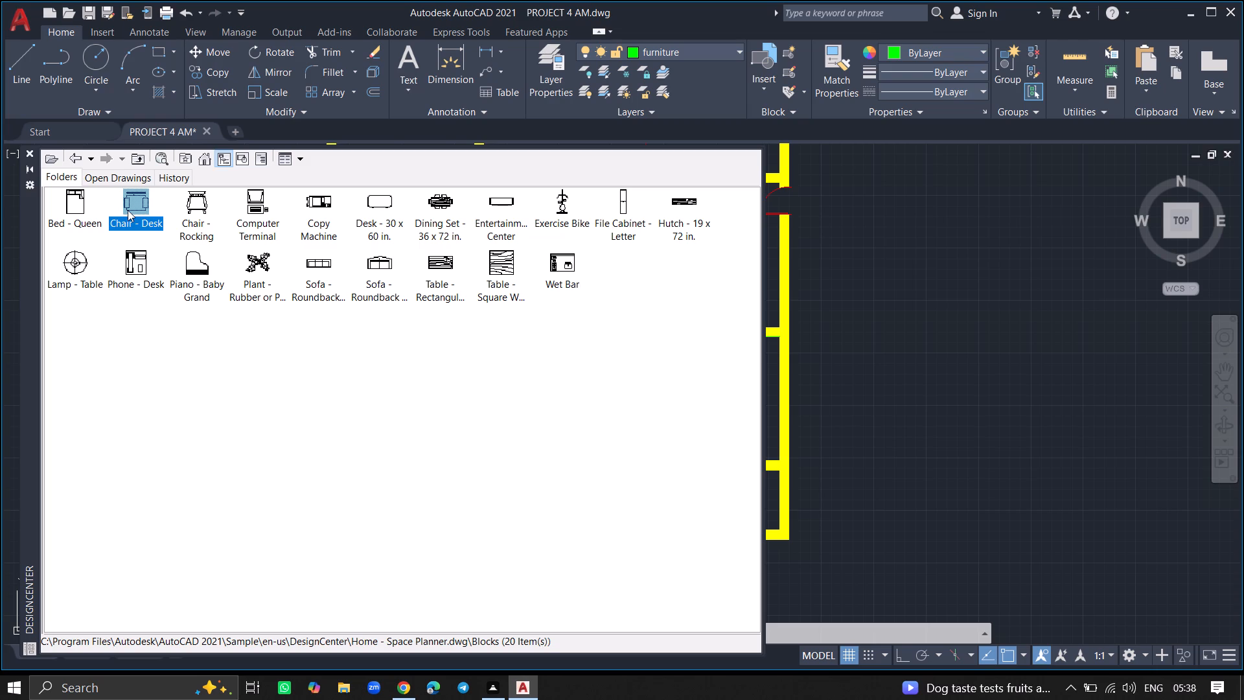
pyautogui.moveTo(128, 210); pyautogui.dragTo(875, 286)
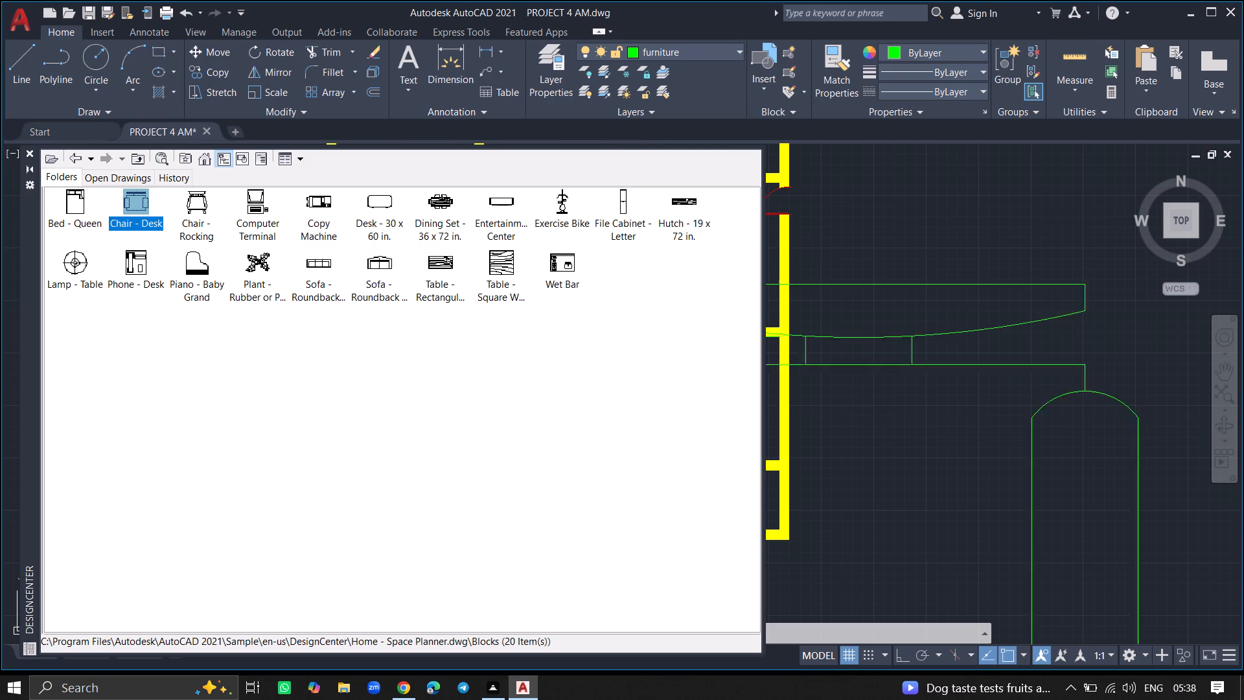
# Drop the oversized desk chair block in the empty space east of the plan and close DesignCenter.
pyautogui.moveTo(875, 286); pyautogui.dragTo(1028, 248)
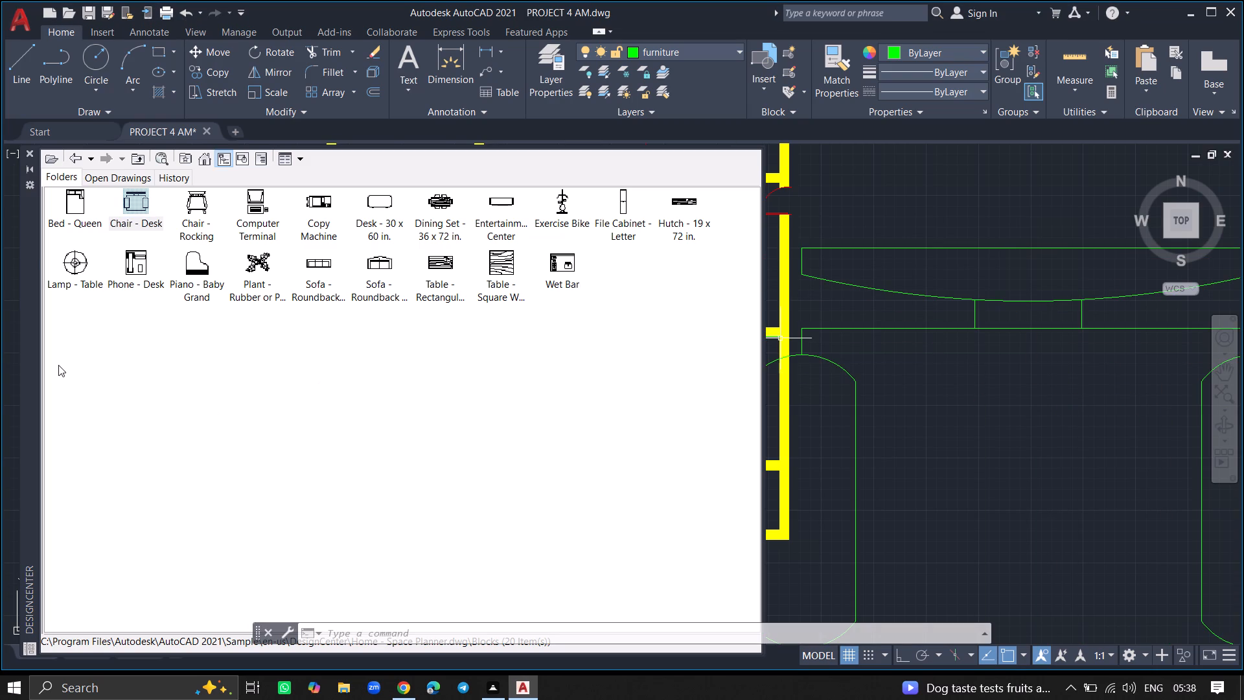
pyautogui.click(29, 152)
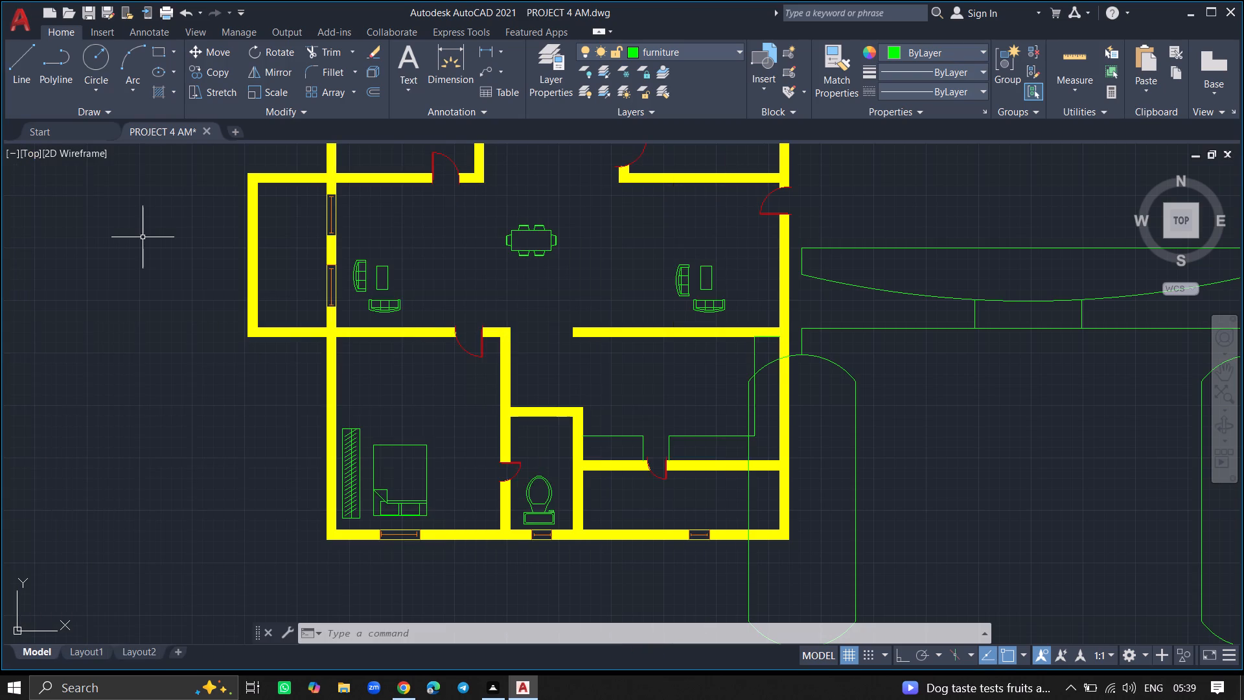
# Scale the desk chair down by eye from a base point on its west armrest to suit the plan's furniture.
pyautogui.keyDown('ctrl'); pyautogui.scroll(-1, 143, 237); pyautogui.keyUp('ctrl')
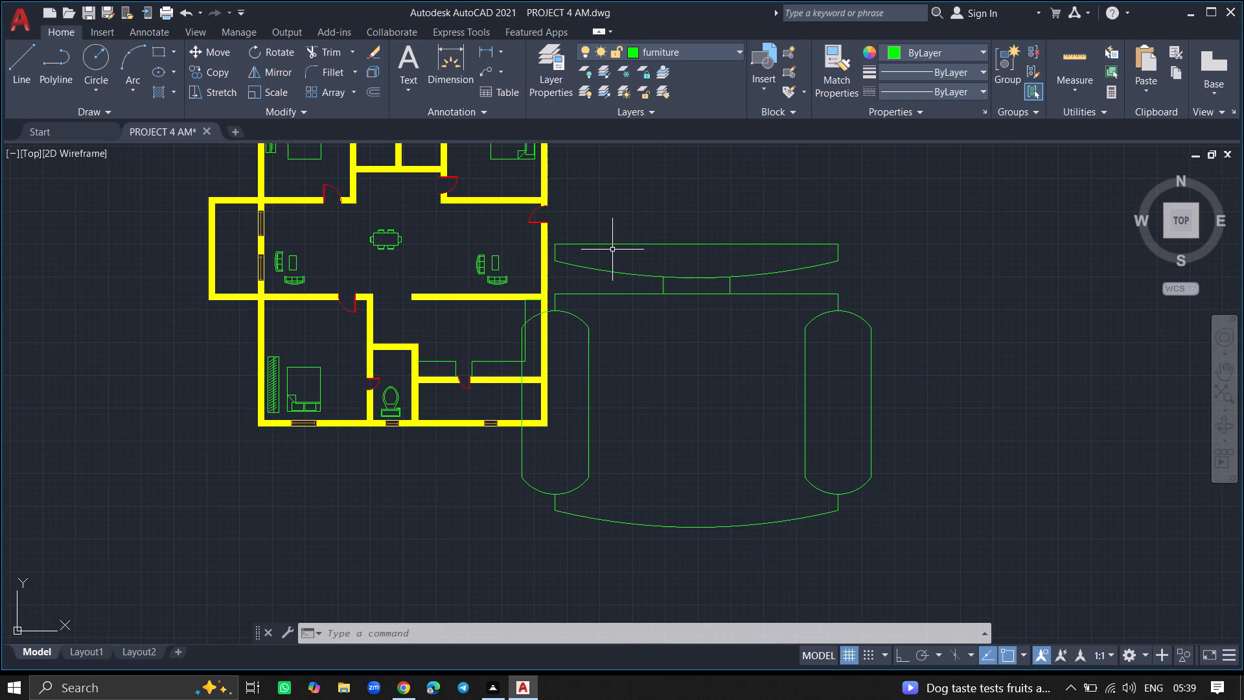
pyautogui.click(612, 242)
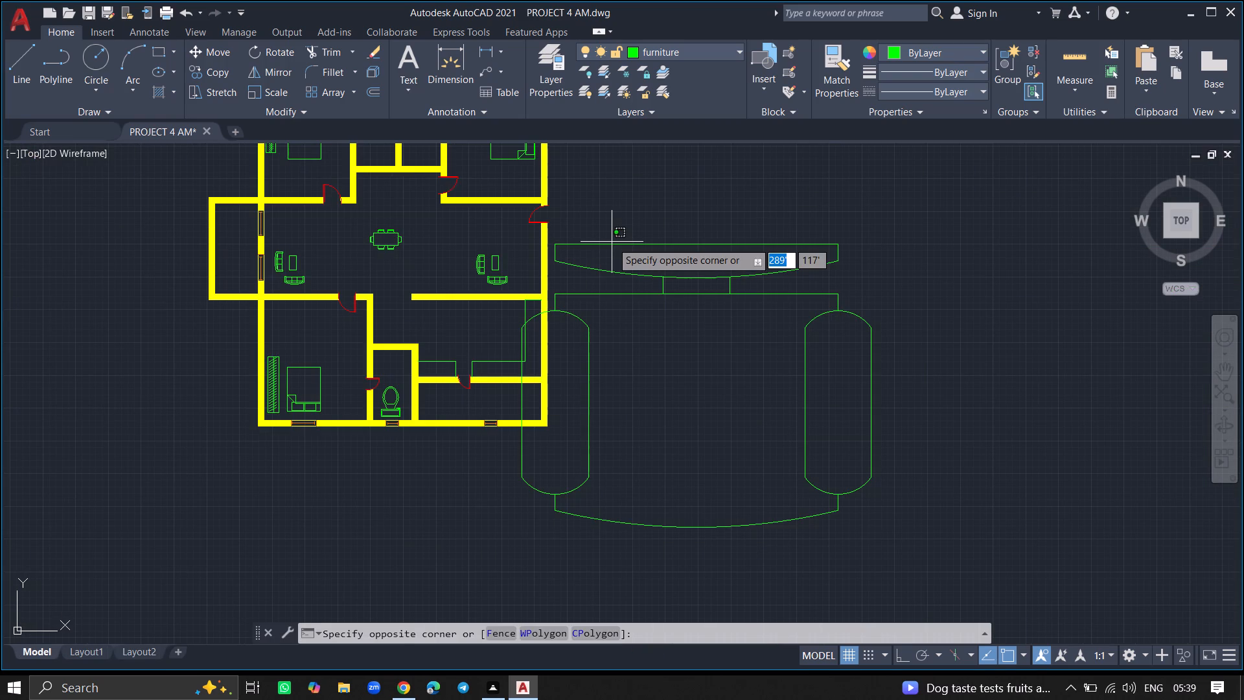
pyautogui.click(588, 454)
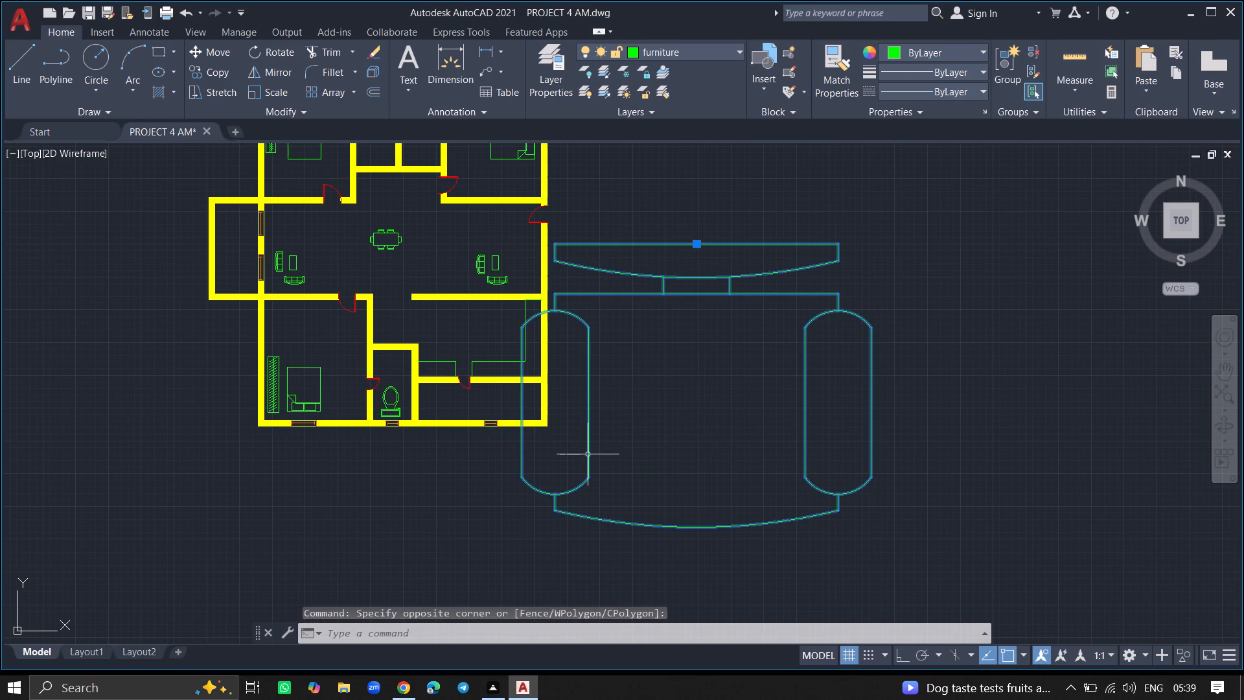
pyautogui.write('SC')
pyautogui.press('Return')
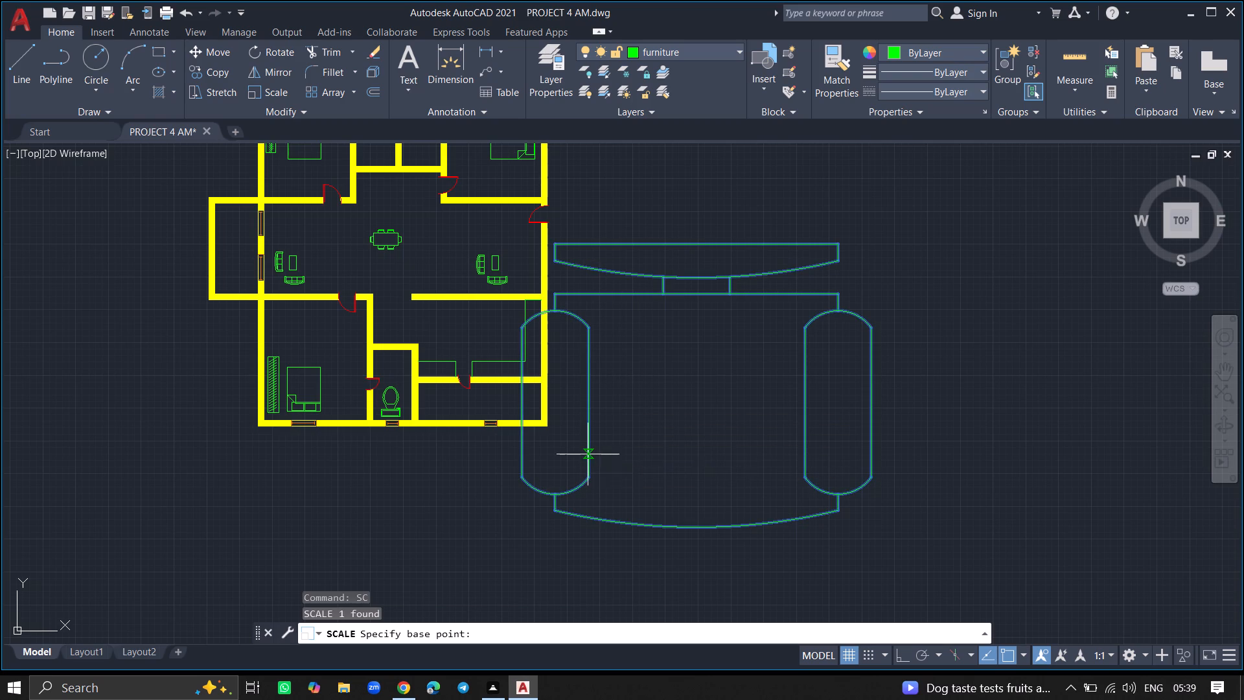
pyautogui.click(588, 454)
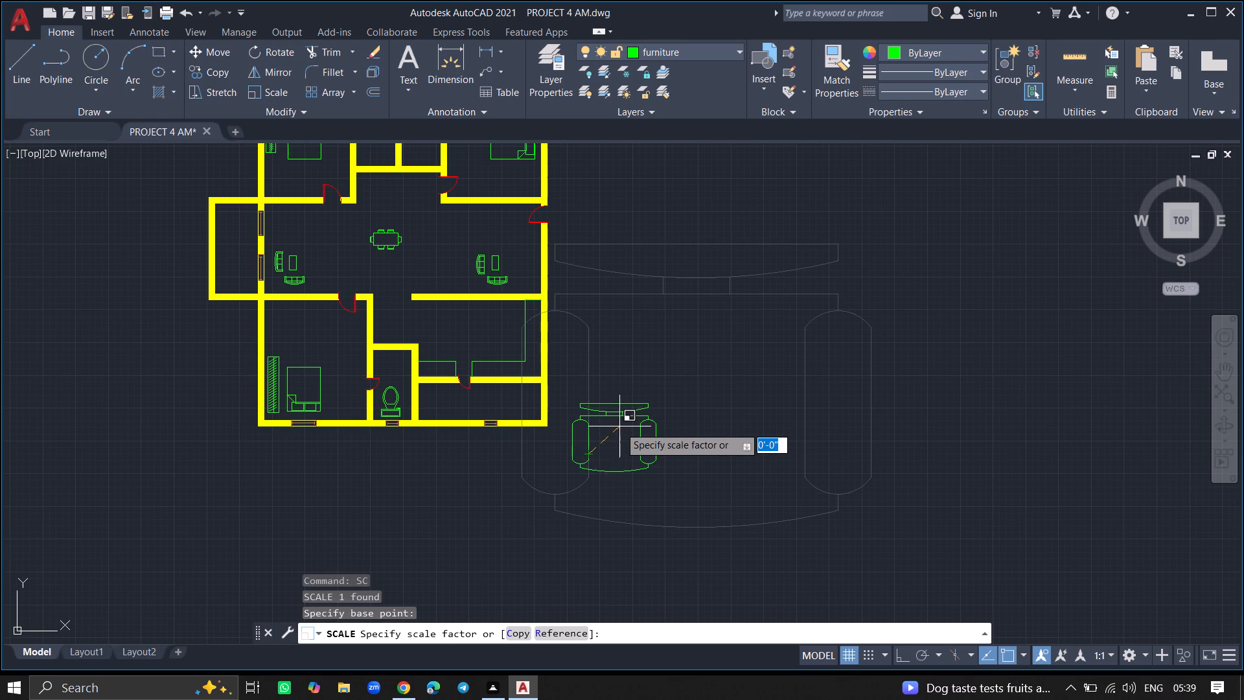
pyautogui.keyDown('ctrl'); pyautogui.scroll(6, 616, 434); pyautogui.keyUp('ctrl')
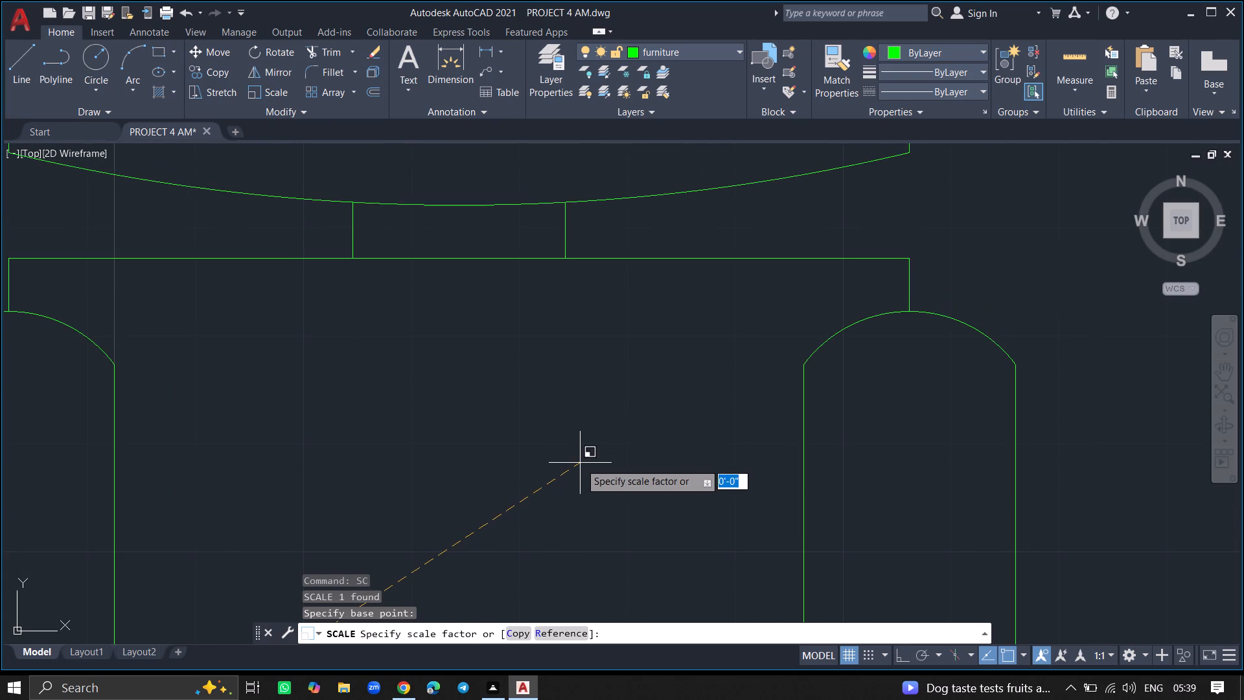
pyautogui.keyDown('ctrl'); pyautogui.scroll(-2, 580, 463); pyautogui.keyUp('ctrl')
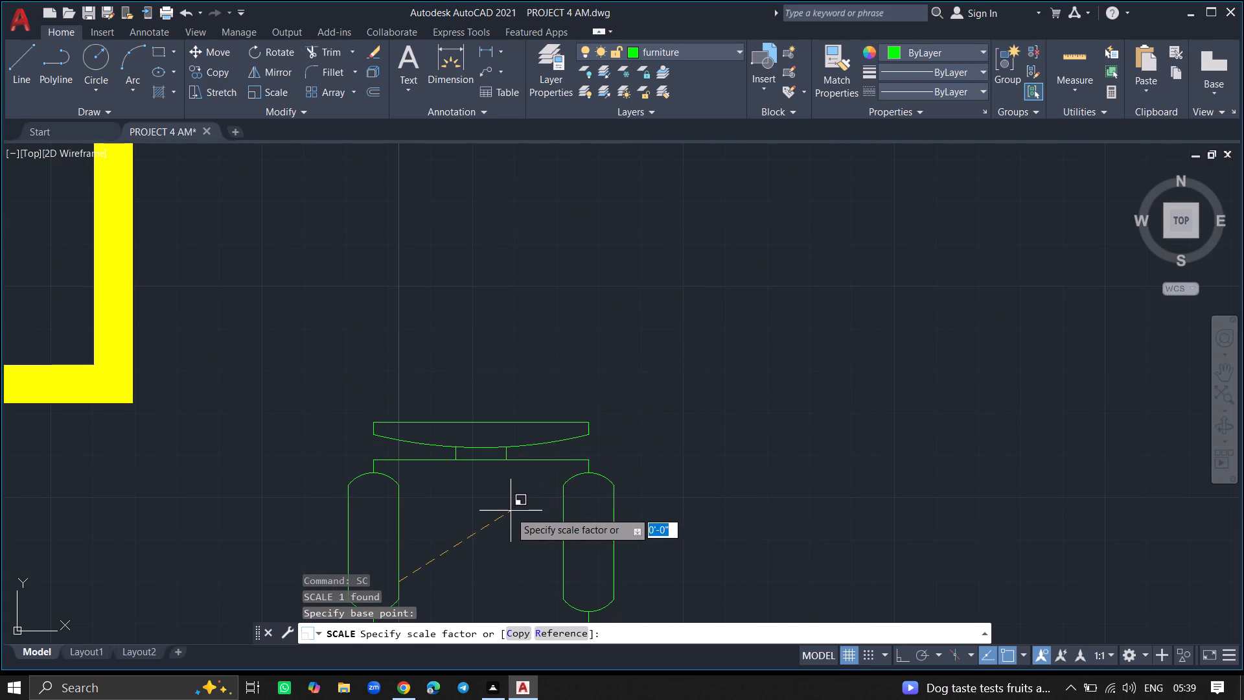
pyautogui.keyDown('ctrl'); pyautogui.scroll(-2, 498, 518); pyautogui.keyUp('ctrl')
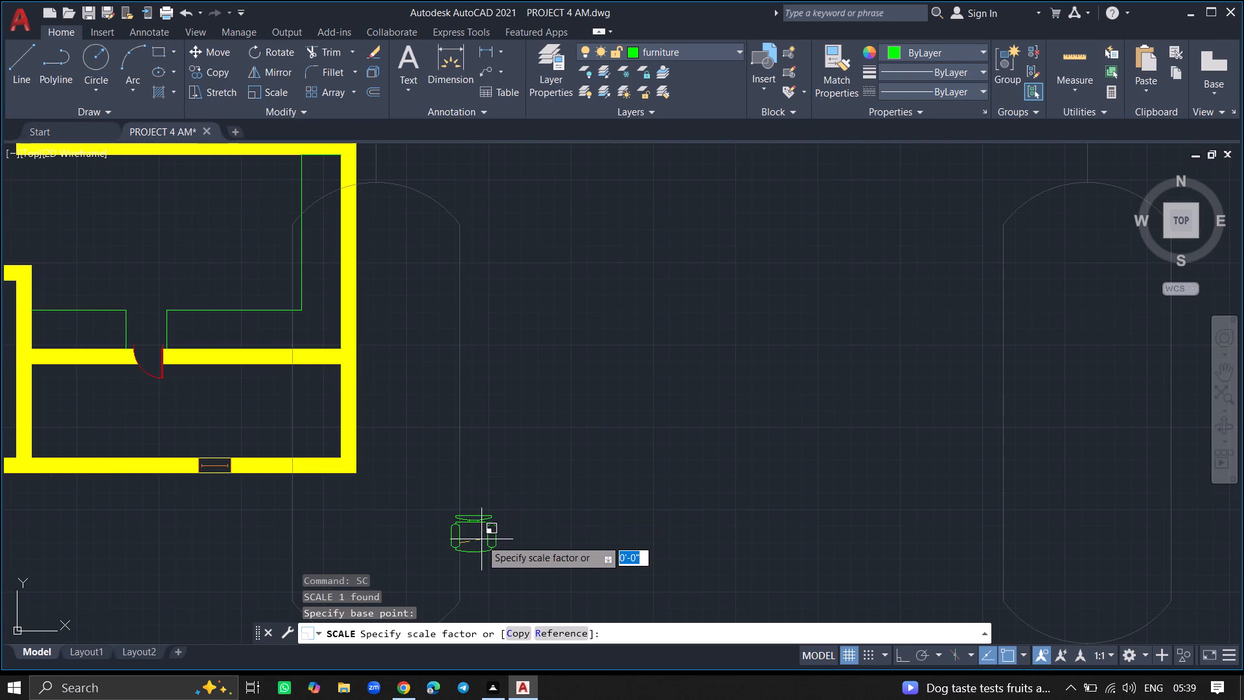
pyautogui.click(483, 538)
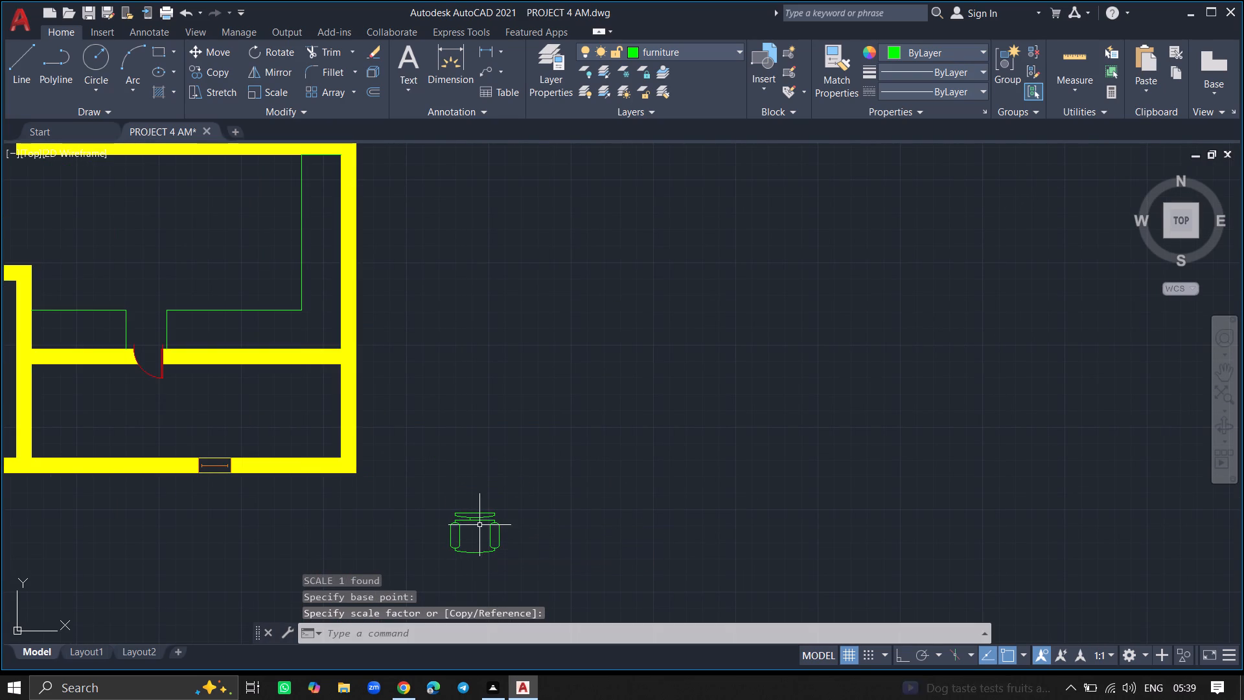
# Move the scaled desk chair into the southern part of the projecting space on the plan's west side.
pyautogui.click(477, 519)
pyautogui.write('MO')
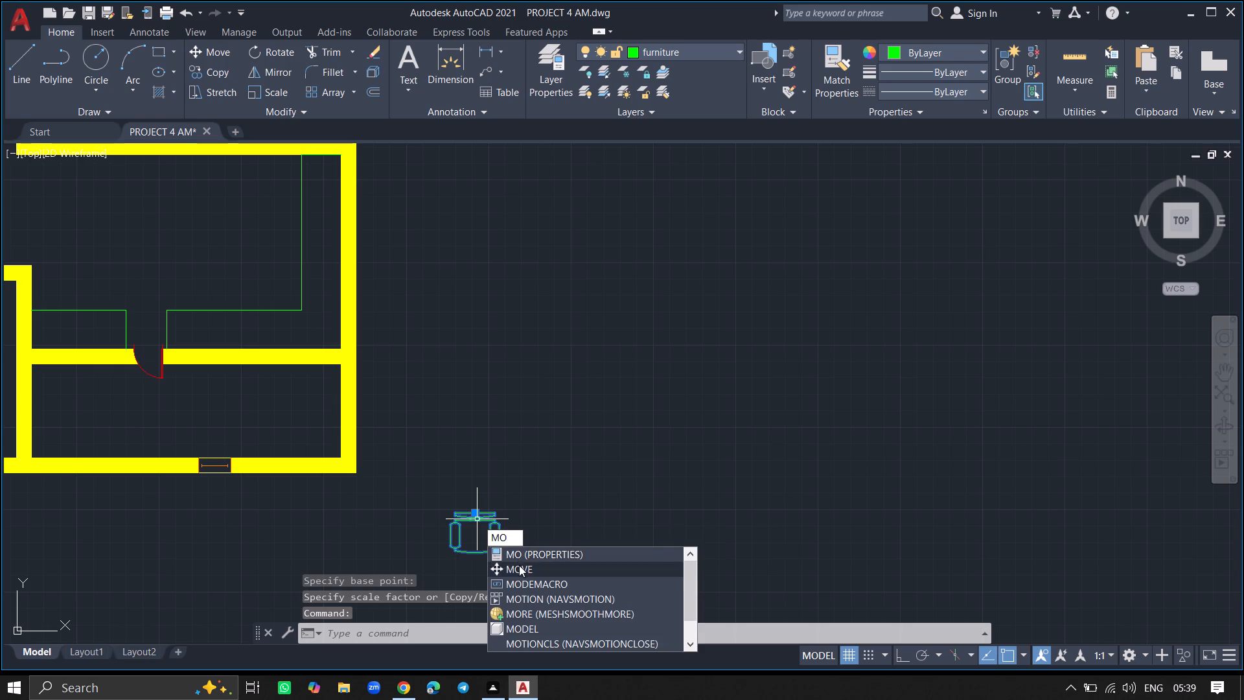
pyautogui.click(520, 566)
pyautogui.click(474, 517)
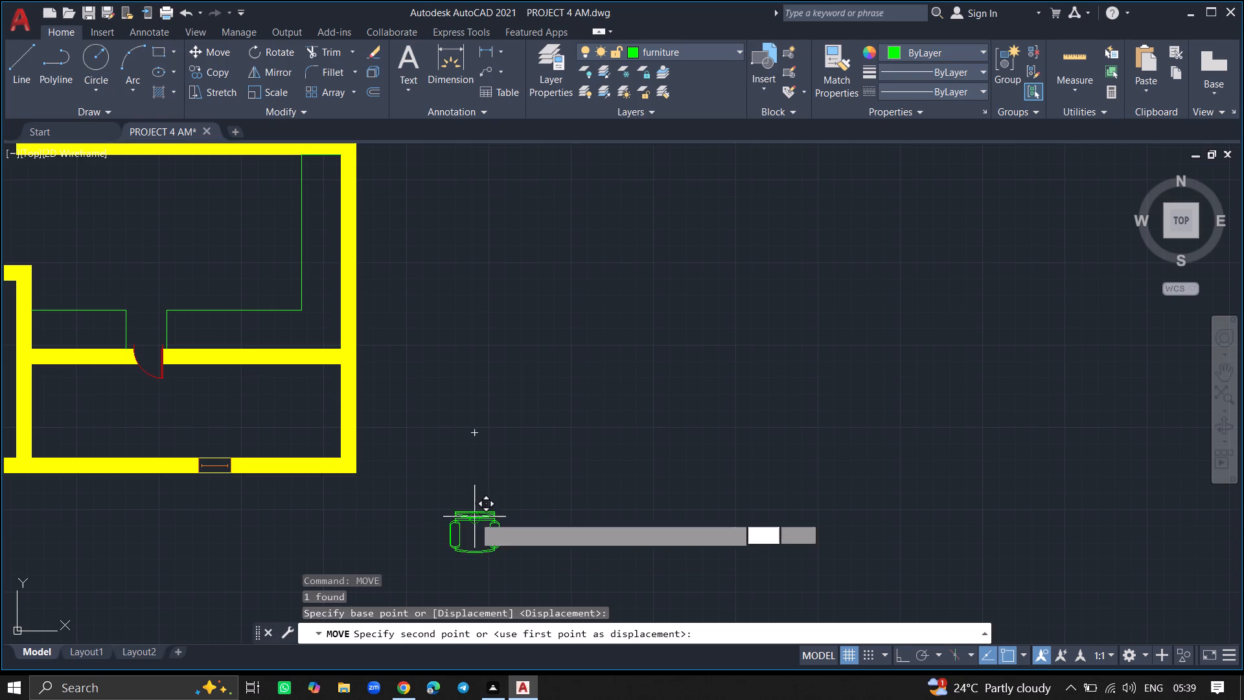
pyautogui.keyDown('ctrl'); pyautogui.scroll(-6, 516, 439); pyautogui.keyUp('ctrl')
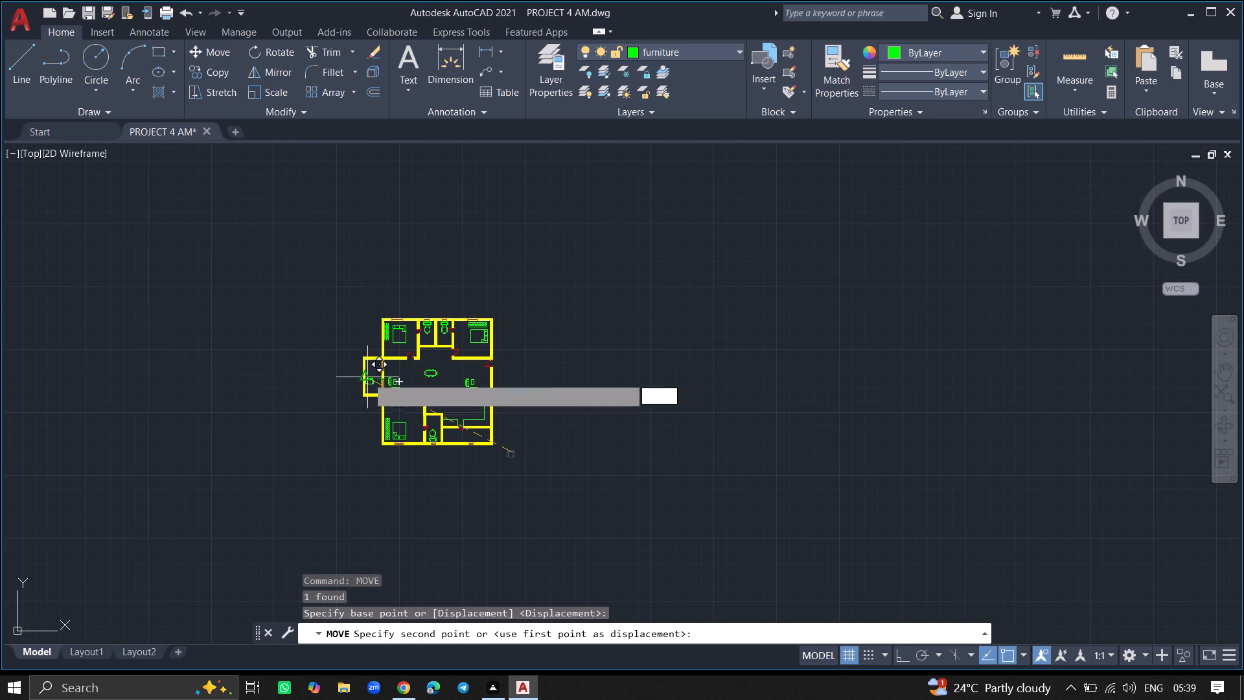
pyautogui.keyDown('ctrl'); pyautogui.scroll(6, 367, 377); pyautogui.keyUp('ctrl')
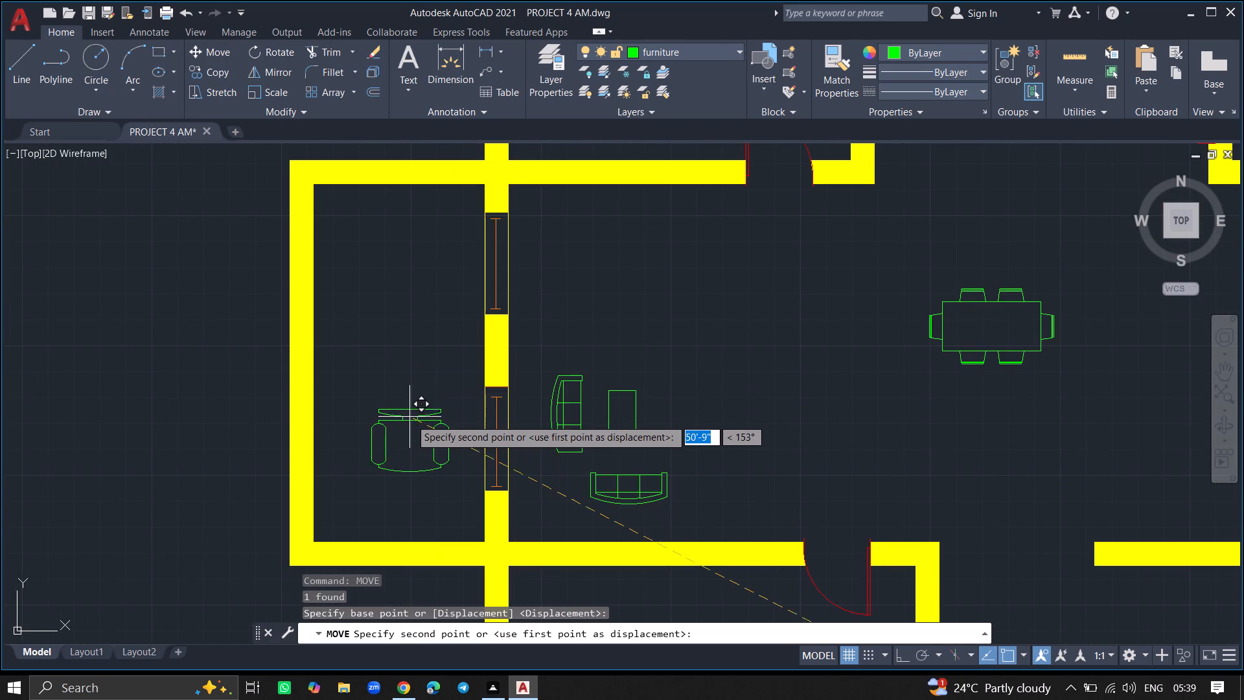
pyautogui.click(411, 441)
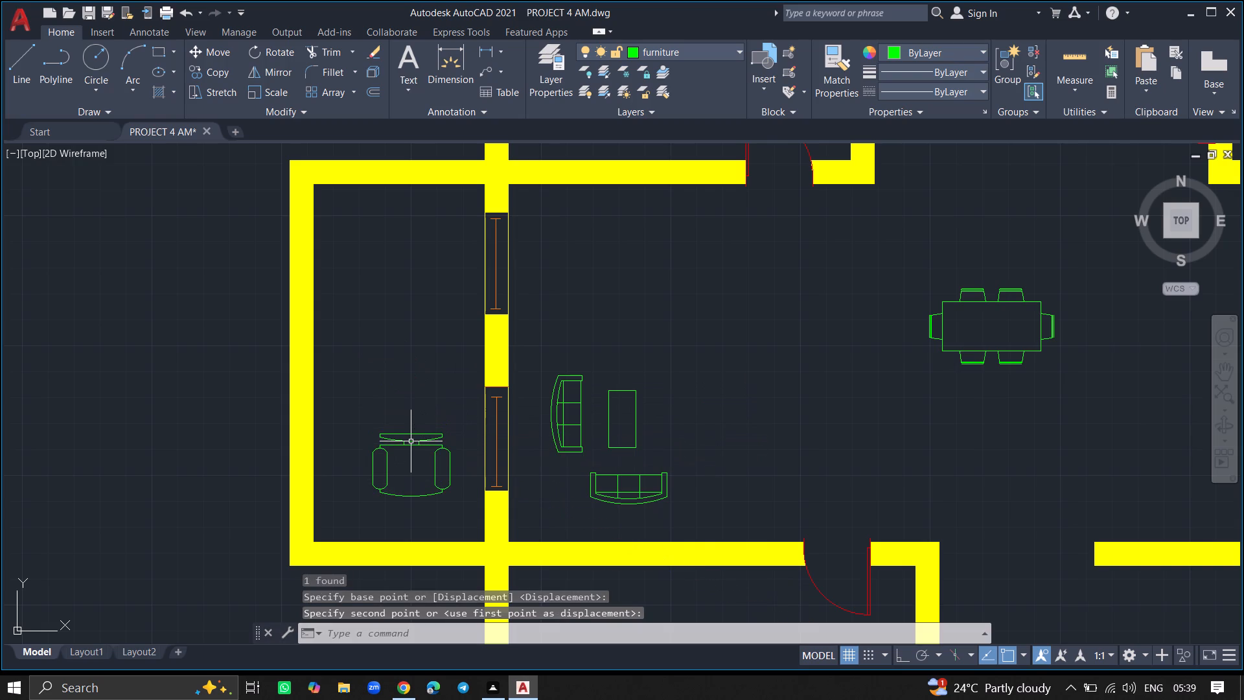
# Rotate the desk chair freehand about its backrest so that the back faces southeast and the seat northwest.
pyautogui.click(411, 441)
pyautogui.write('ROT')
pyautogui.press('Return')
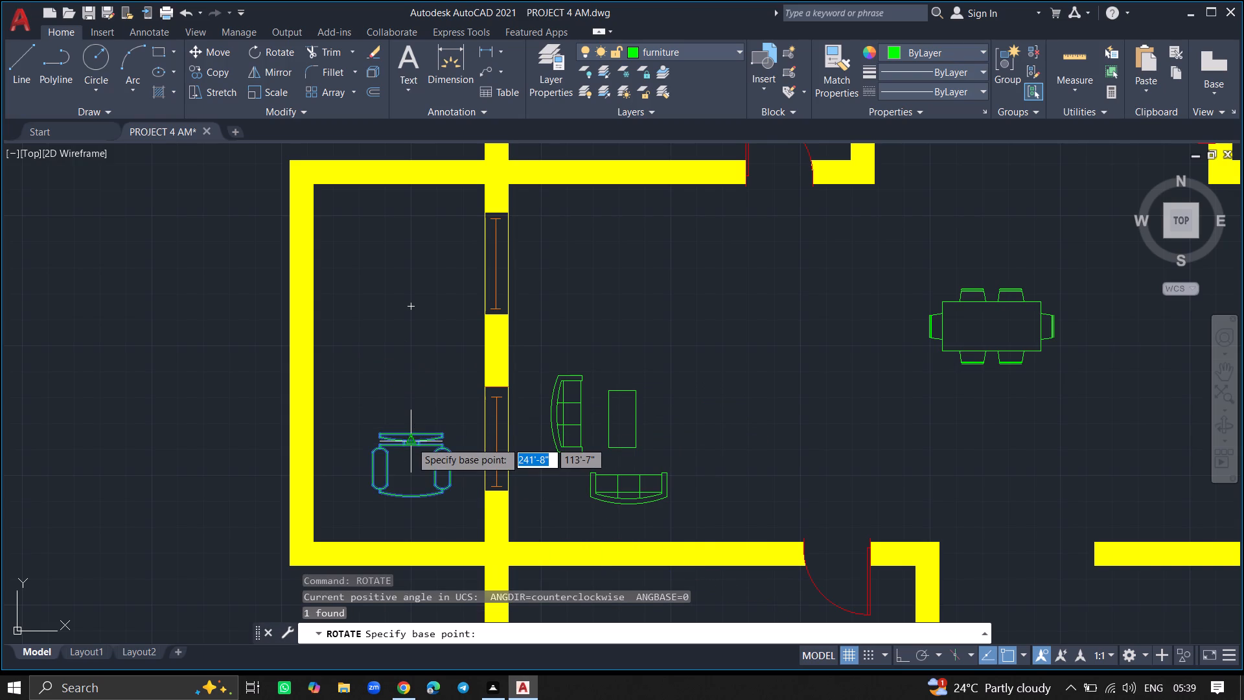
pyautogui.click(411, 441)
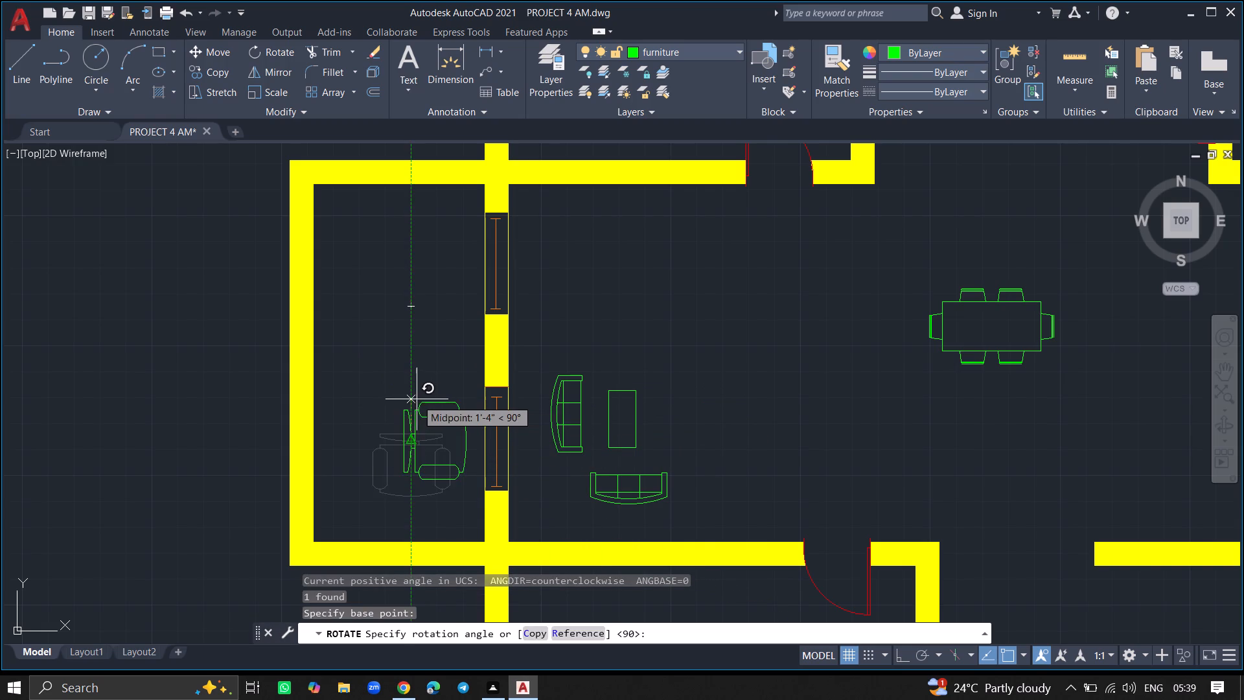
pyautogui.click(371, 485)
# Move the rotated desk chair slightly toward the southeast corner of the west projecting space.
pyautogui.click(406, 458)
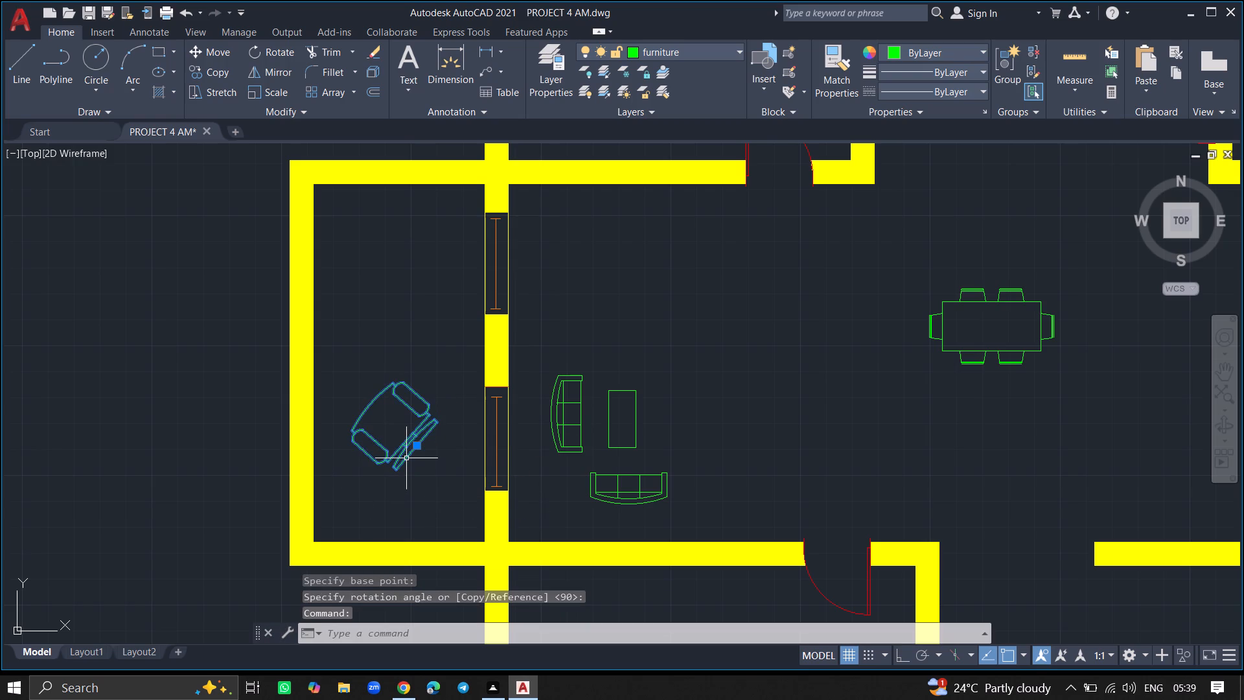
pyautogui.write('MOVE')
pyautogui.press('Return')
pyautogui.click(406, 458)
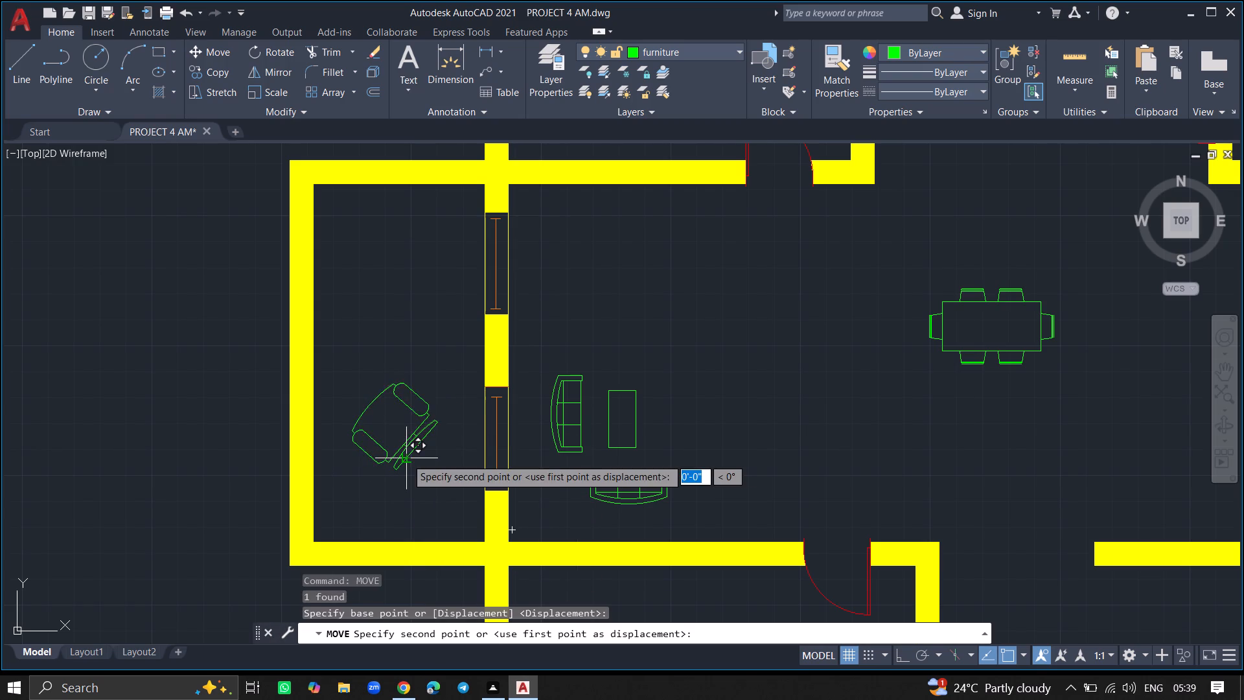
pyautogui.click(432, 495)
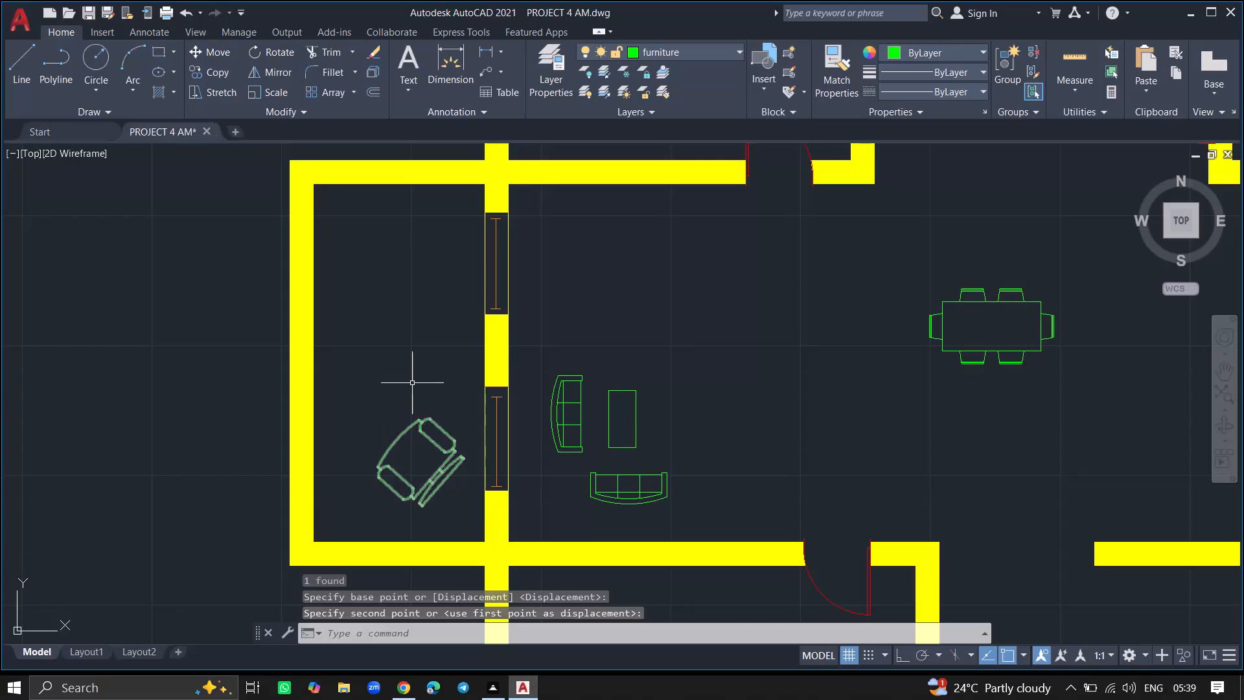
# Draw a rectangle about 1'-2" wide by 1'-10" long on the east counter, between its edge line and the exterior wall.
pyautogui.keyDown('ctrl'); pyautogui.scroll(-3, 408, 373); pyautogui.keyUp('ctrl')
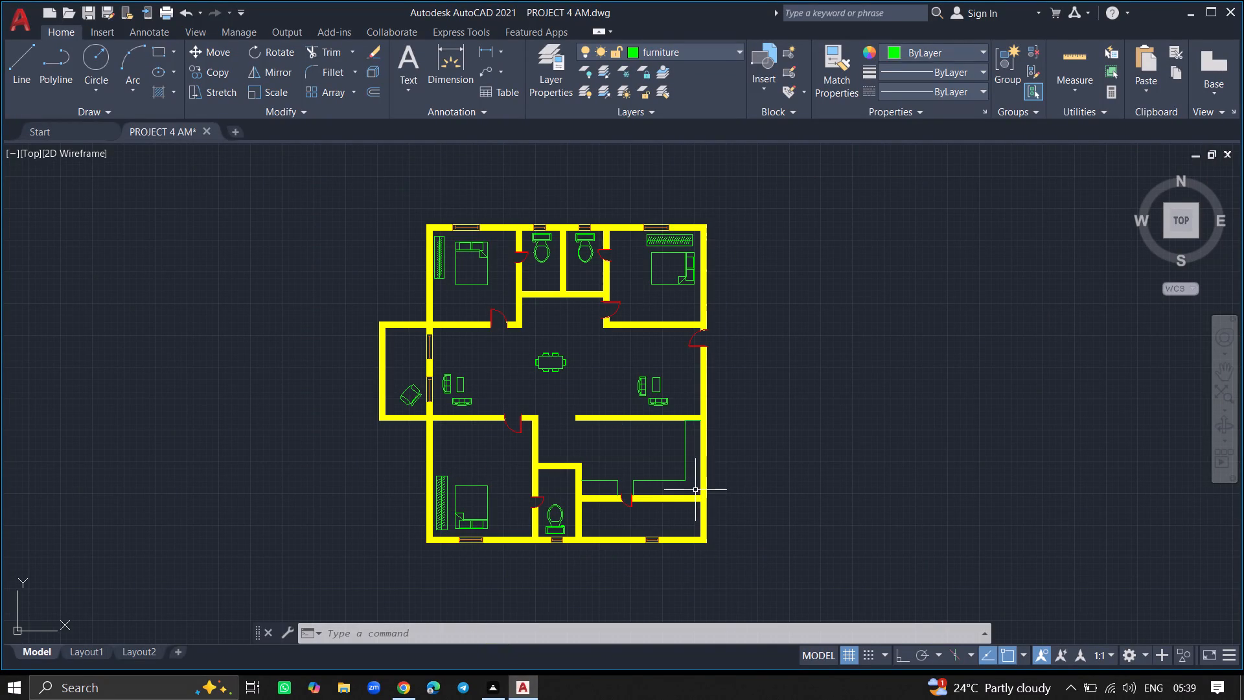
pyautogui.keyDown('ctrl'); pyautogui.scroll(6, 694, 489); pyautogui.keyUp('ctrl')
pyautogui.keyDown('ctrl'); pyautogui.scroll(-5, 686, 444); pyautogui.keyUp('ctrl')
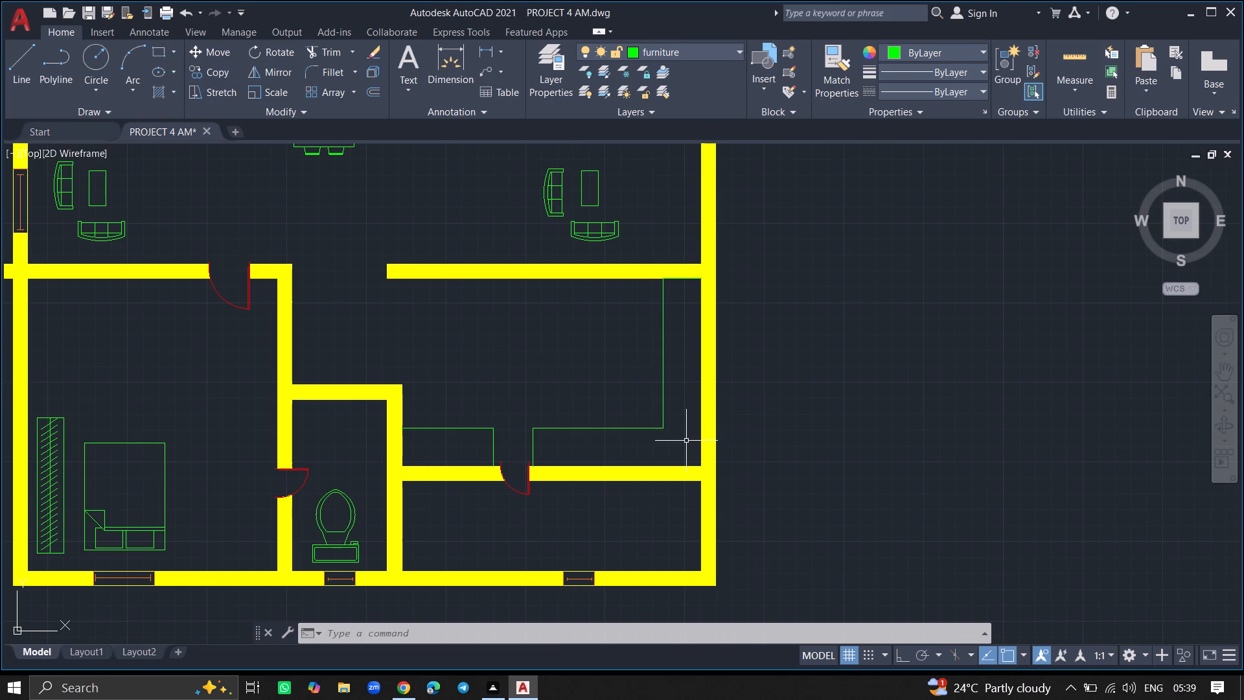
pyautogui.keyDown('ctrl'); pyautogui.scroll(5, 682, 372); pyautogui.keyUp('ctrl')
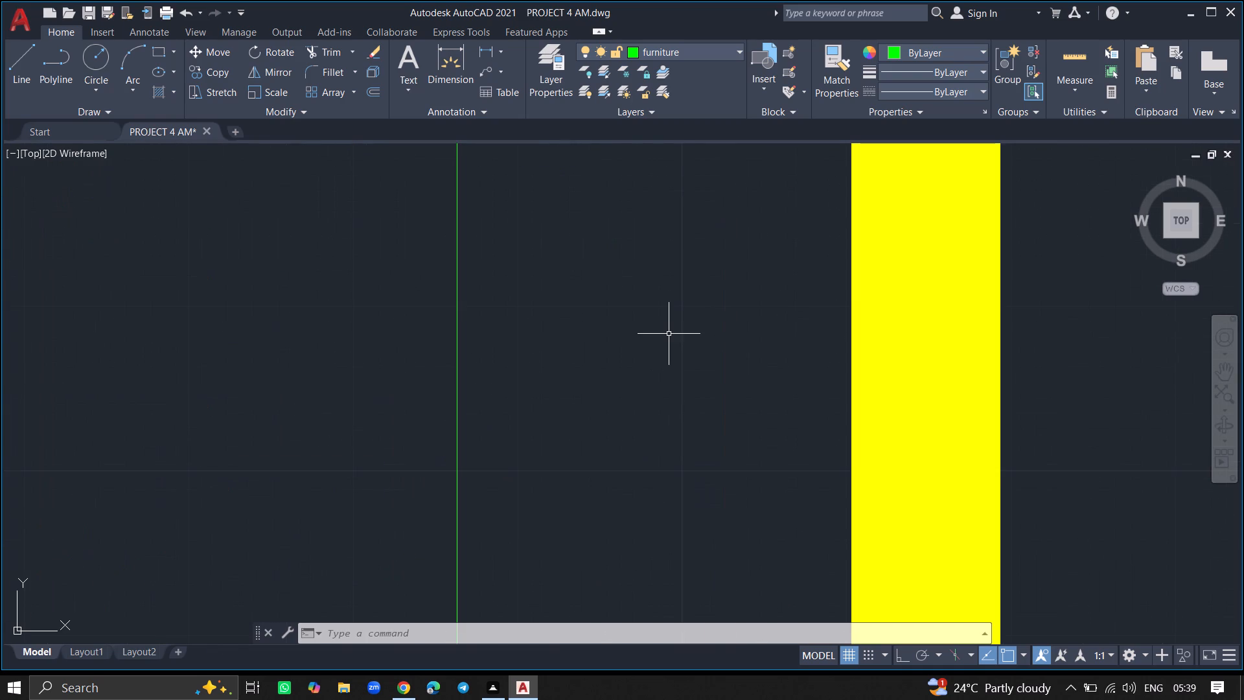
pyautogui.keyDown('ctrl'); pyautogui.scroll(-4, 669, 334); pyautogui.keyUp('ctrl')
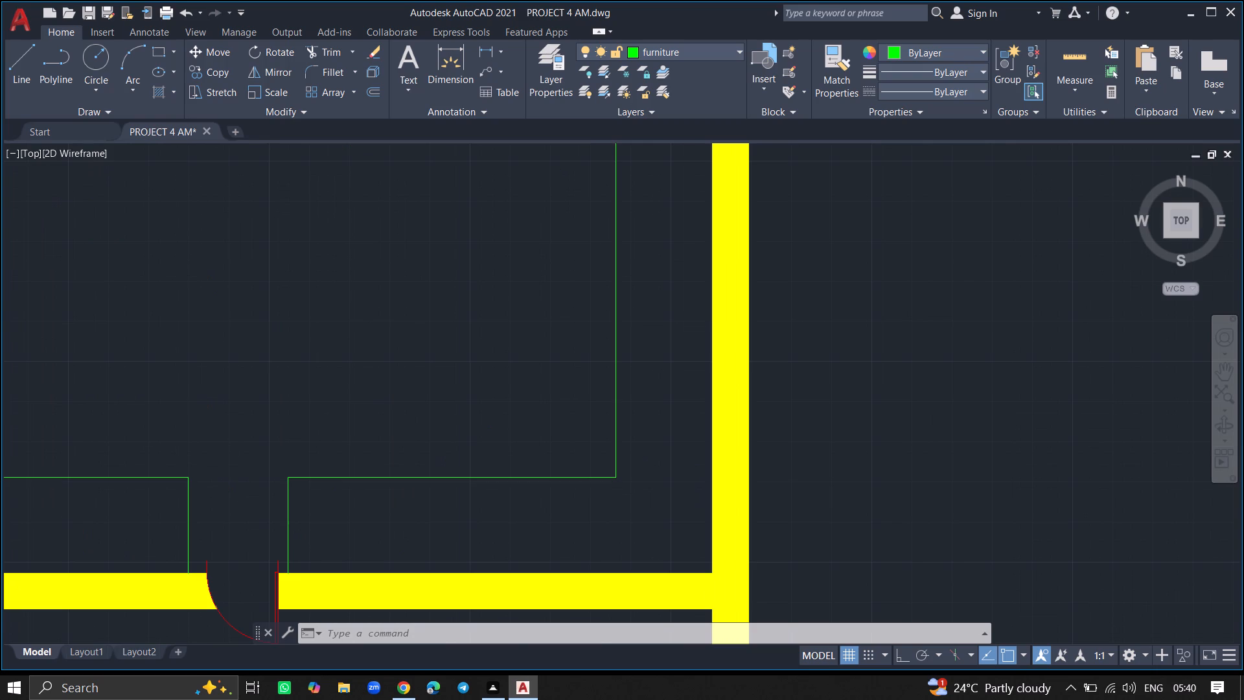
pyautogui.write('REC')
pyautogui.press('Return')
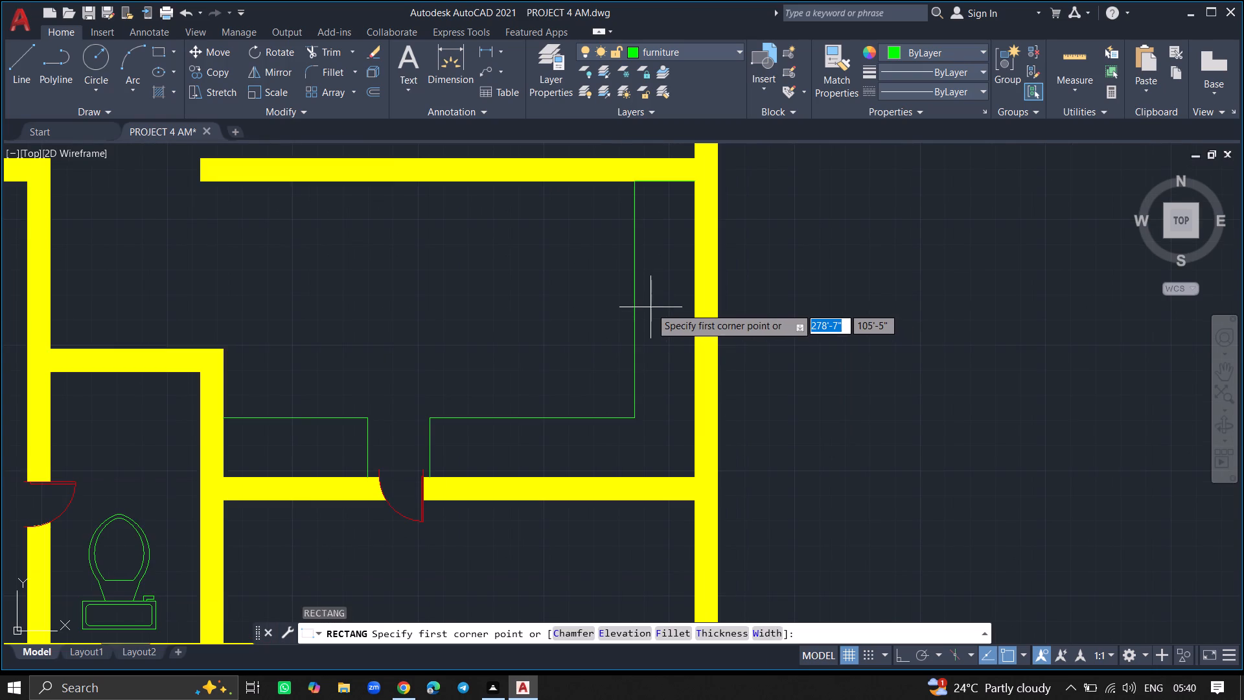
pyautogui.keyDown('ctrl'); pyautogui.scroll(1, 651, 307); pyautogui.keyUp('ctrl')
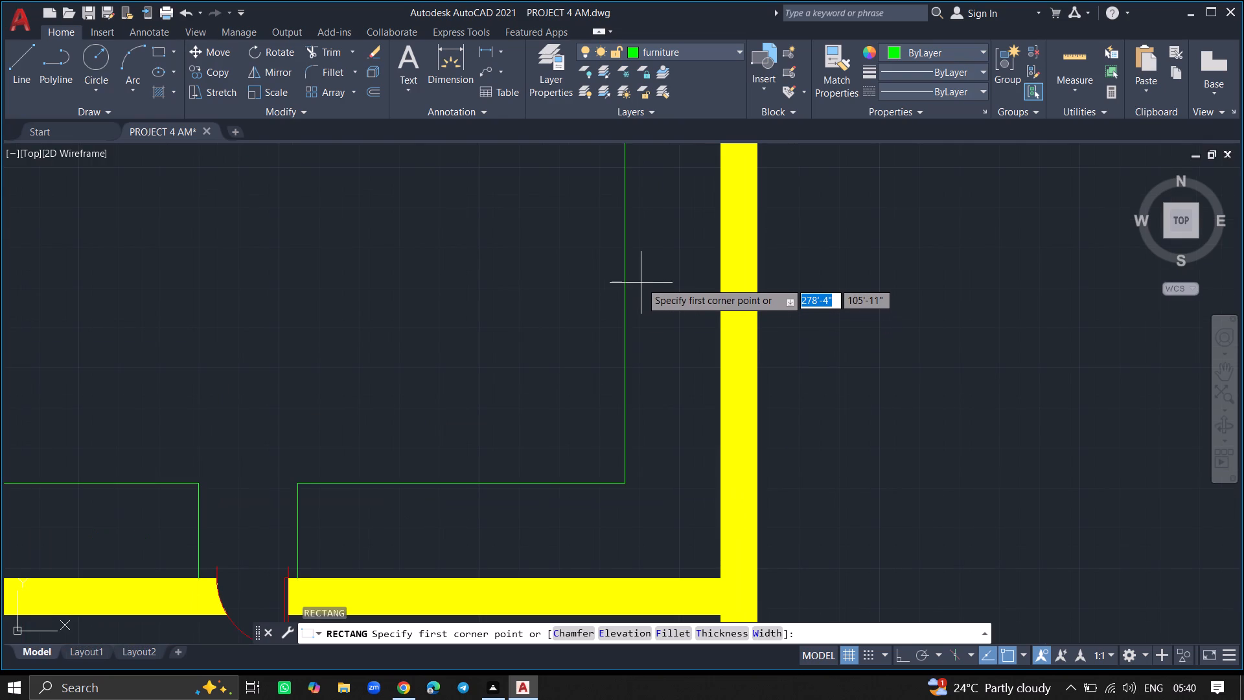
pyautogui.click(641, 281)
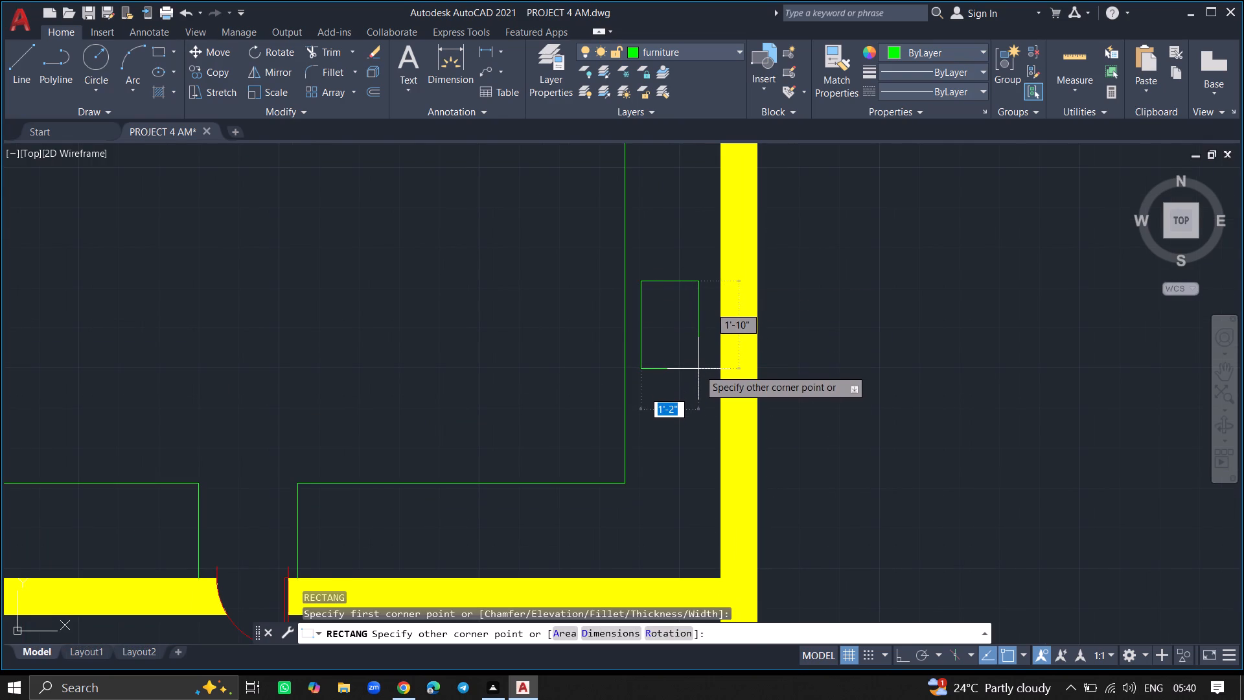
pyautogui.click(698, 369)
# Draw a small circle inside the counter rectangle, centred about 4" south of the midpoint of its north edge.
pyautogui.press('c')
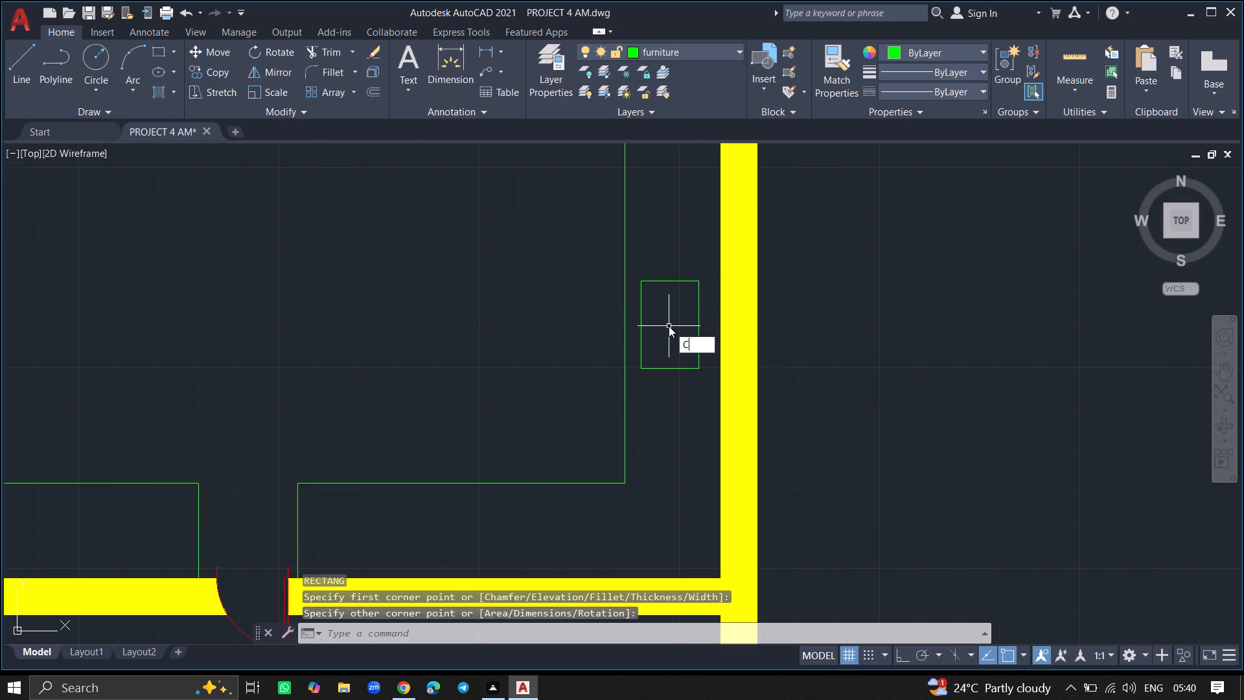
pyautogui.press('Return')
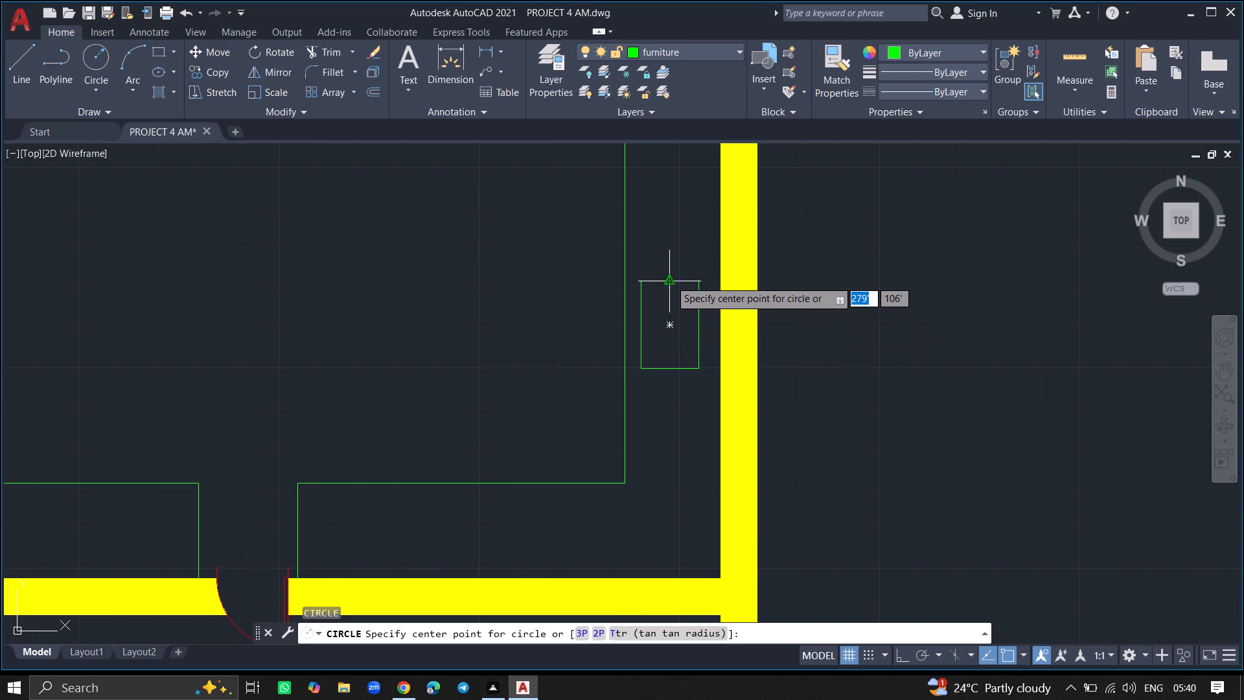
pyautogui.keyDown('ctrl'); pyautogui.scroll(2, 664, 298); pyautogui.keyUp('ctrl')
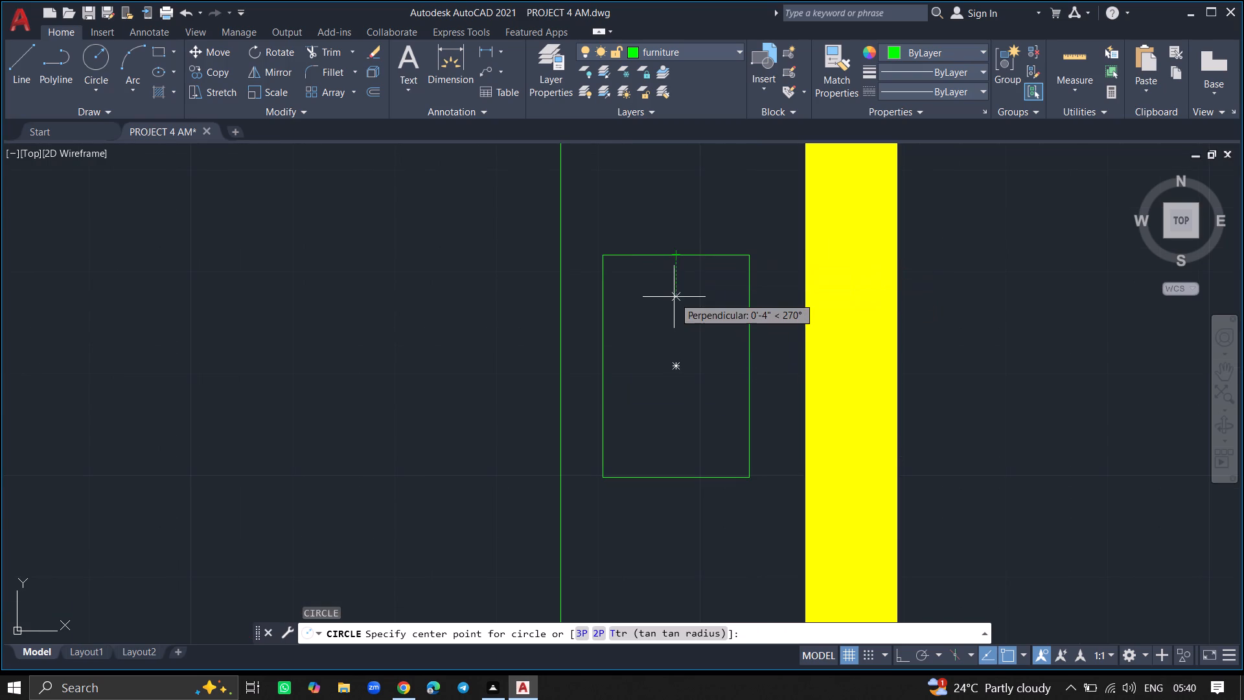
pyautogui.click(675, 296)
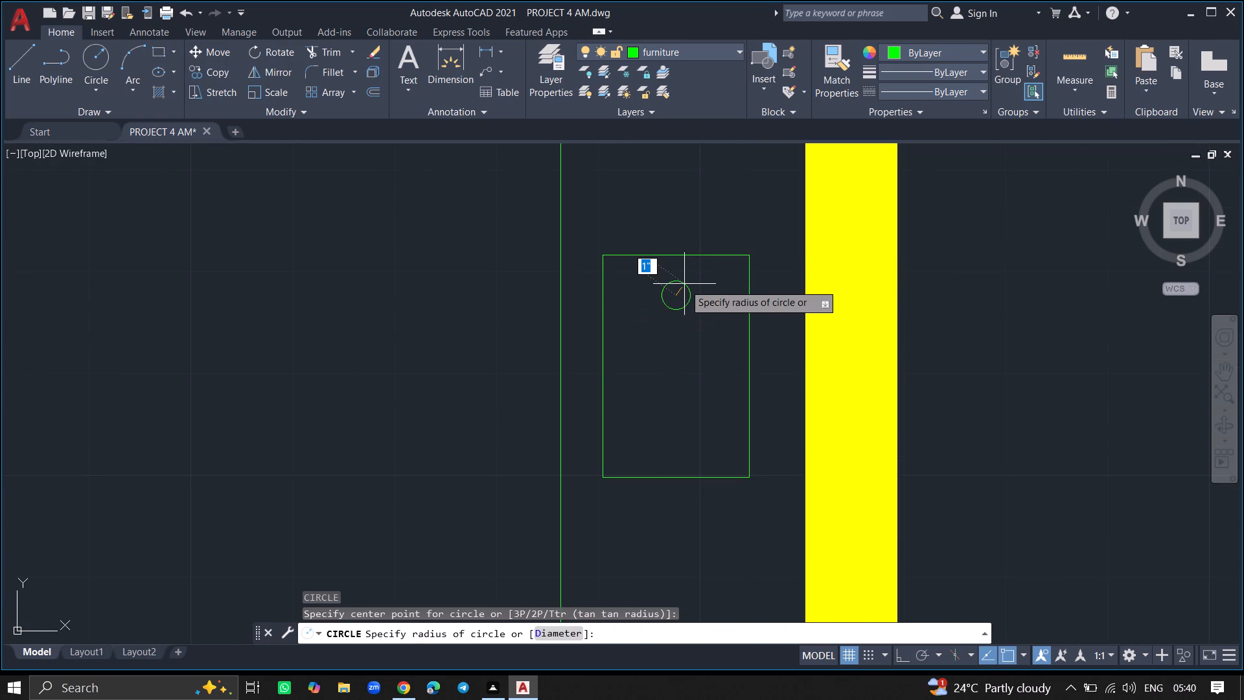
pyautogui.click(685, 281)
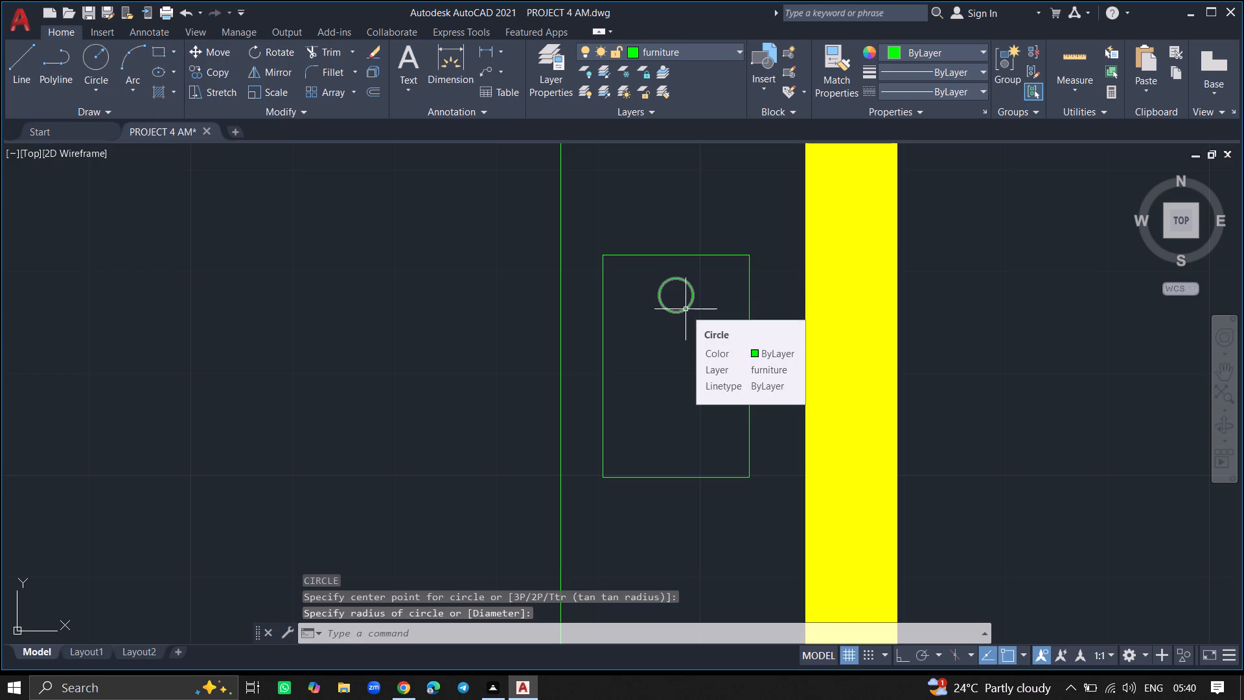
# Replace the small circle in the east counter rectangle with one of about 2" radius, centred slightly farther southwest, with Ortho on.
pyautogui.press('F8')
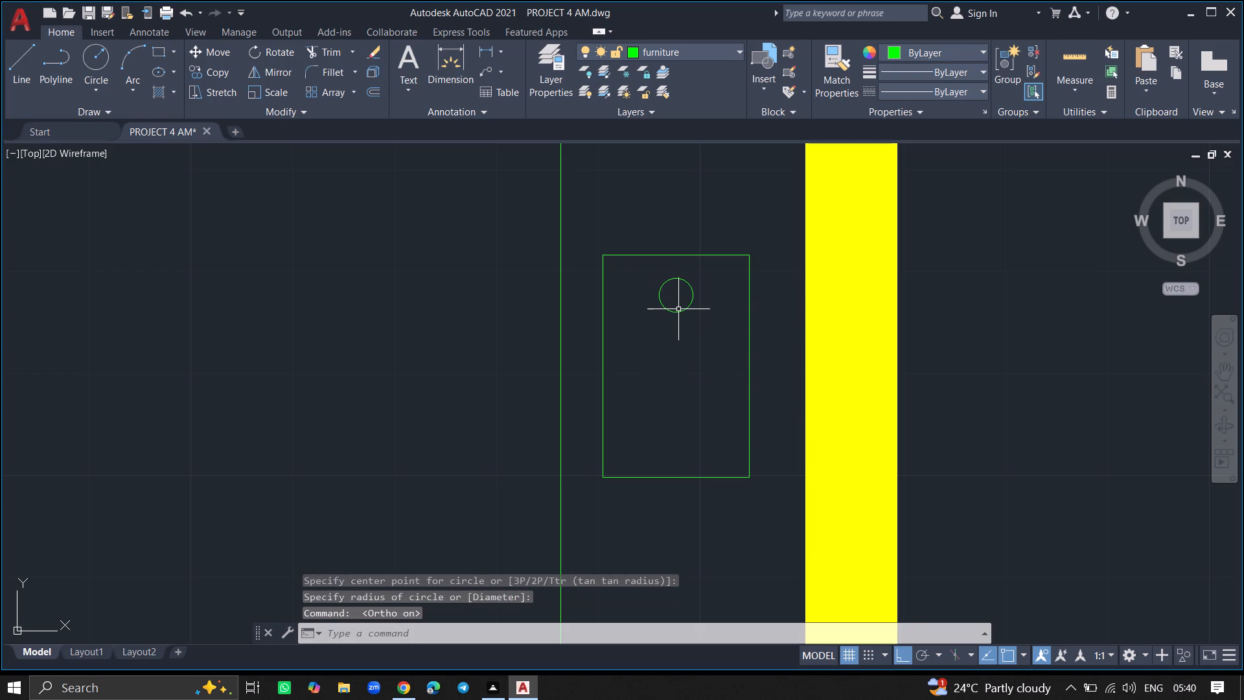
pyautogui.click(678, 309)
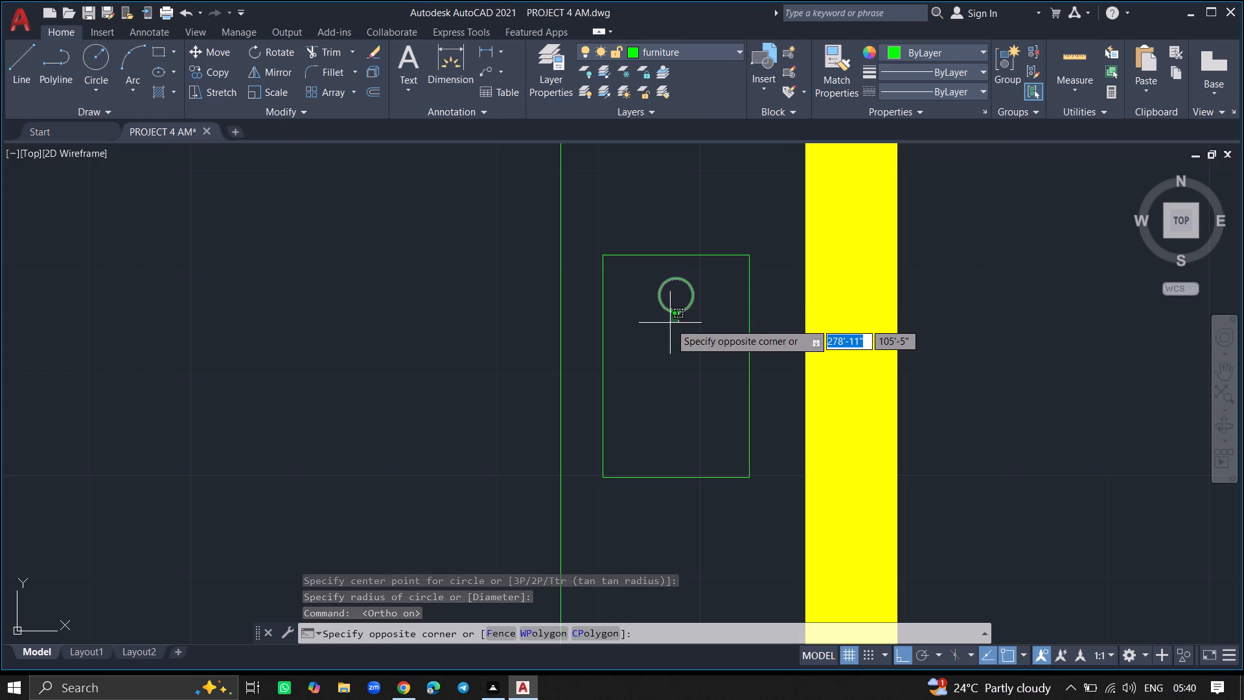
pyautogui.click(670, 323)
pyautogui.press('Delete')
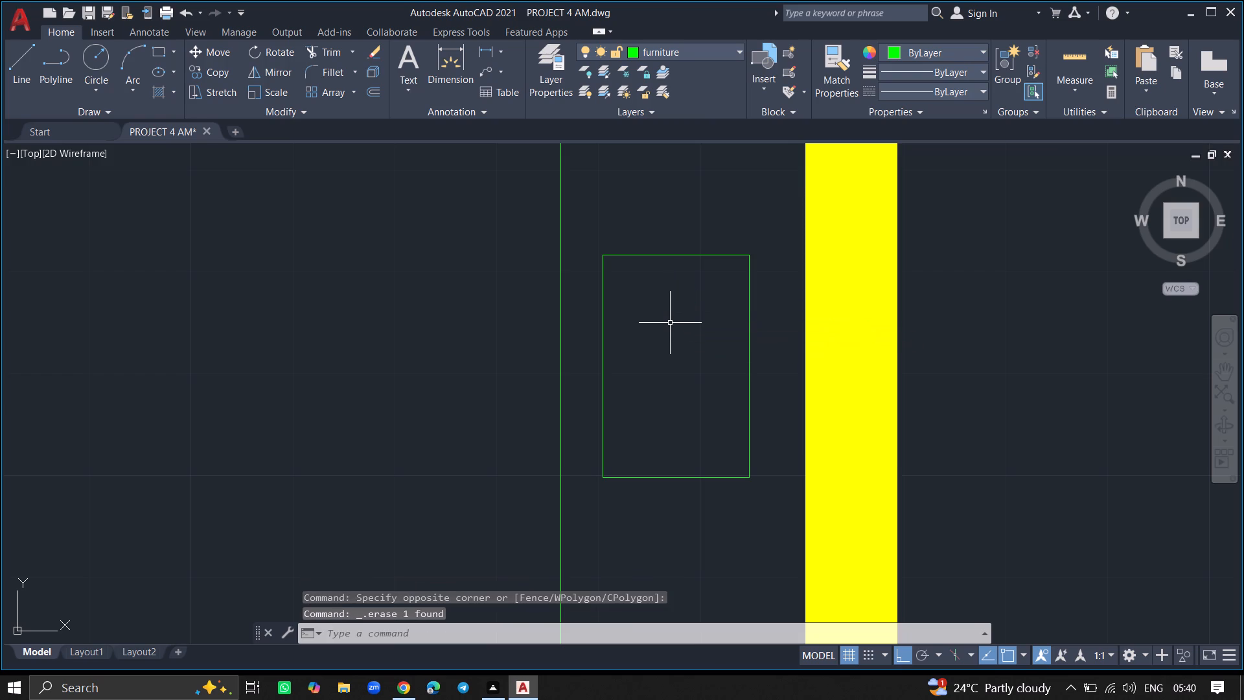
pyautogui.press('c')
pyautogui.press('Return')
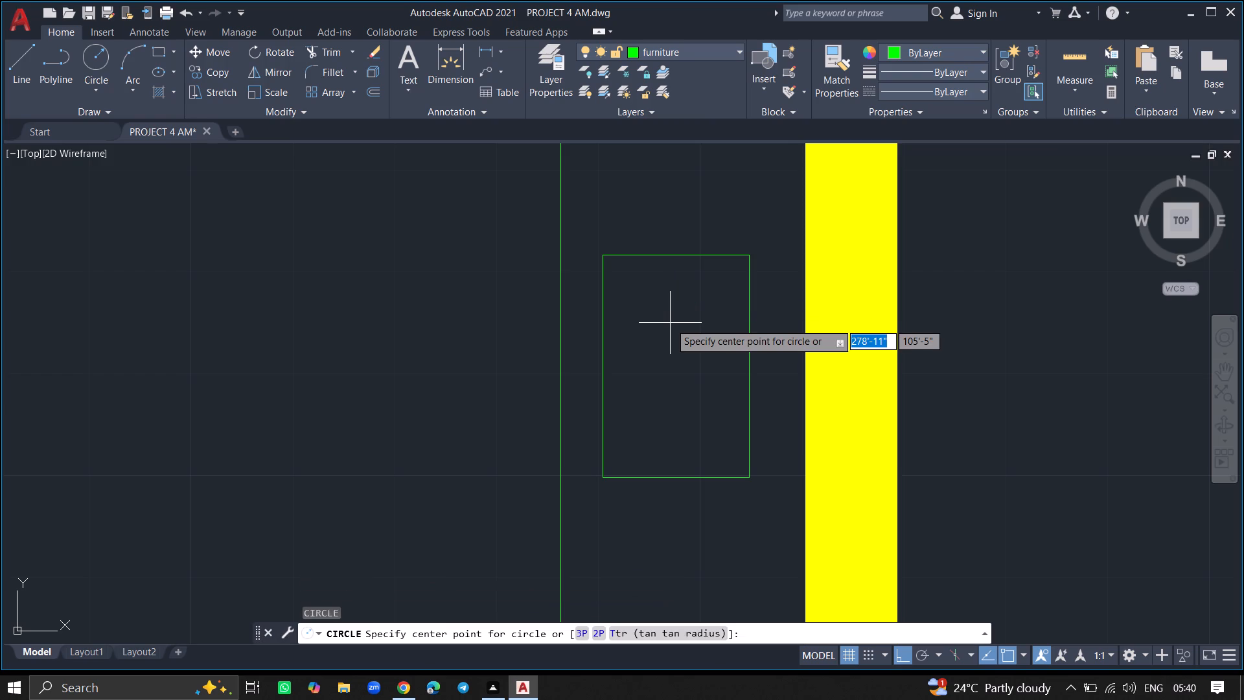
pyautogui.click(670, 305)
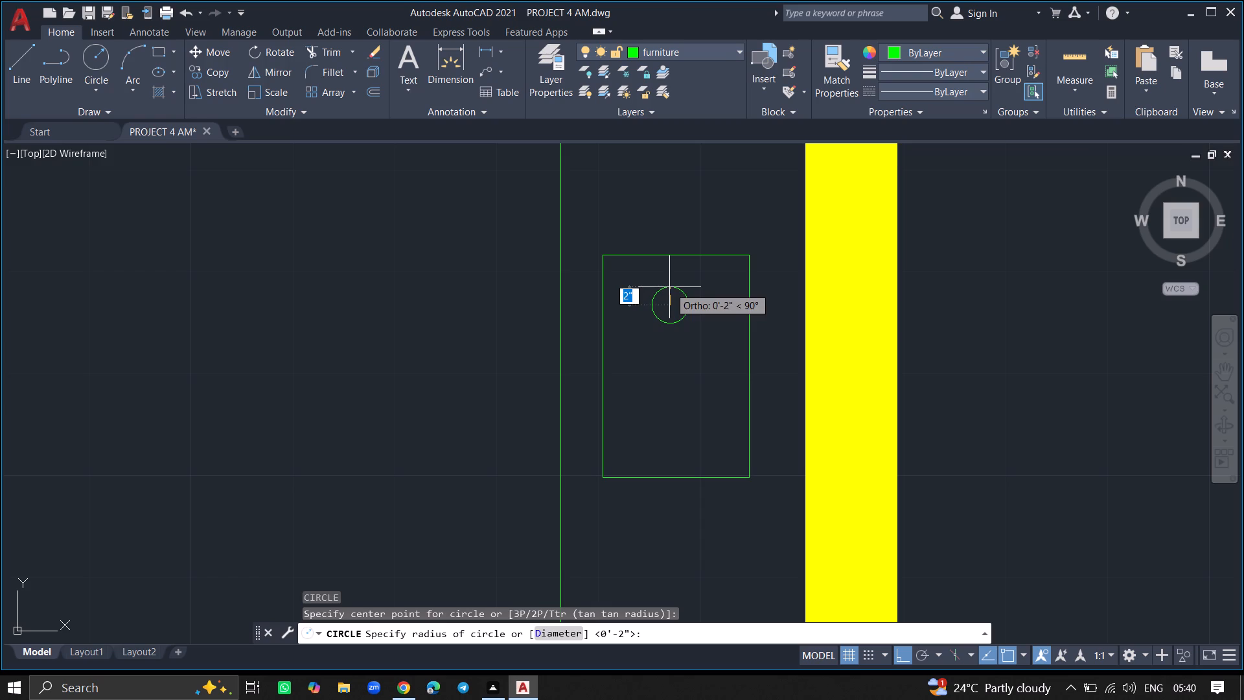
pyautogui.click(669, 287)
# Copy the circle about 1'-0" straight south within the east counter rectangle.
pyautogui.click(669, 287)
pyautogui.write('COPY')
pyautogui.press('Return')
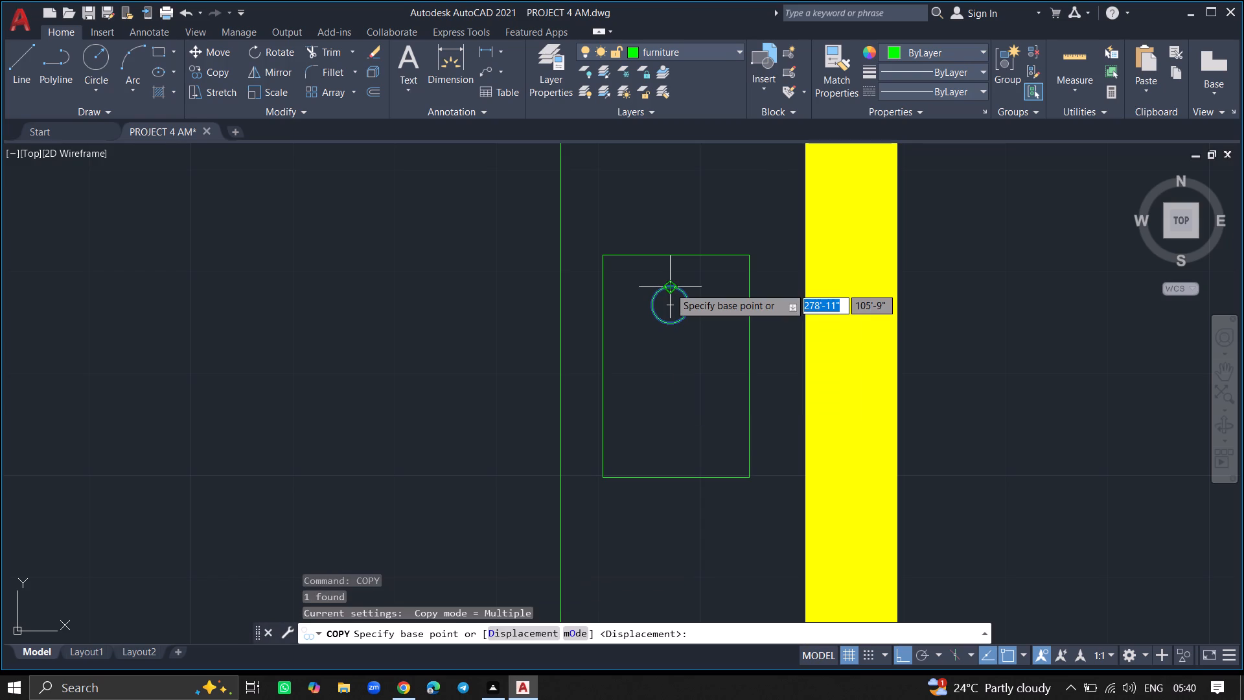
pyautogui.click(669, 287)
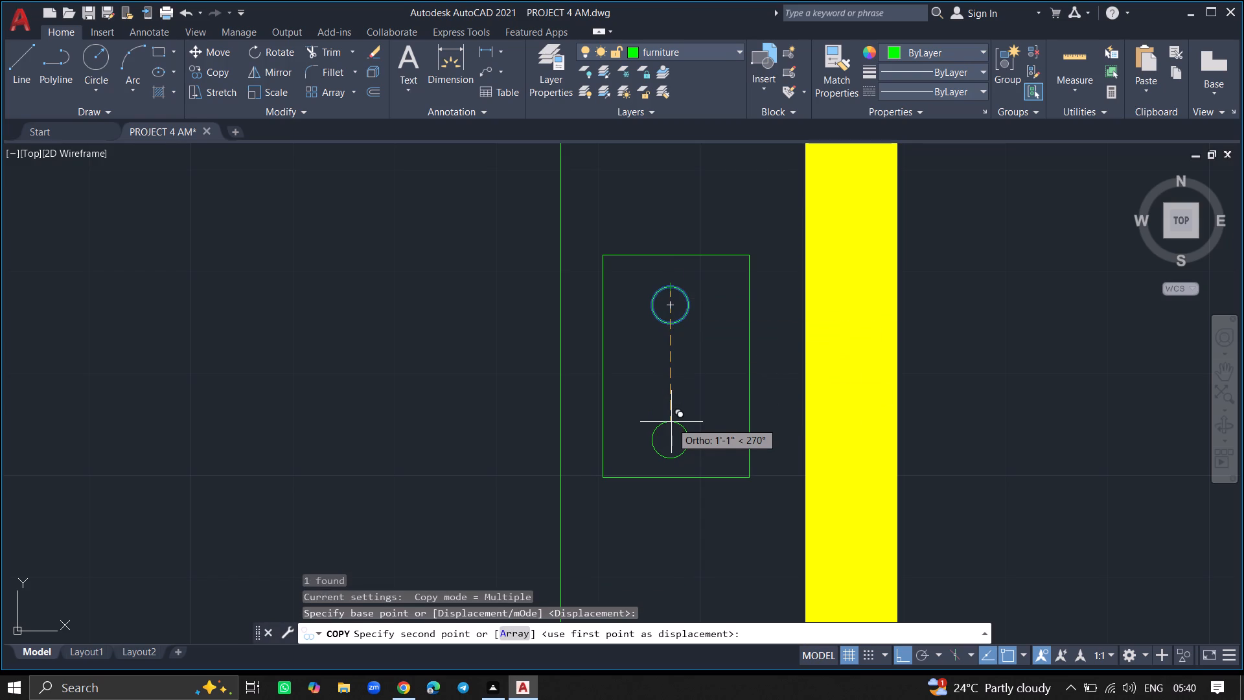
pyautogui.click(671, 408)
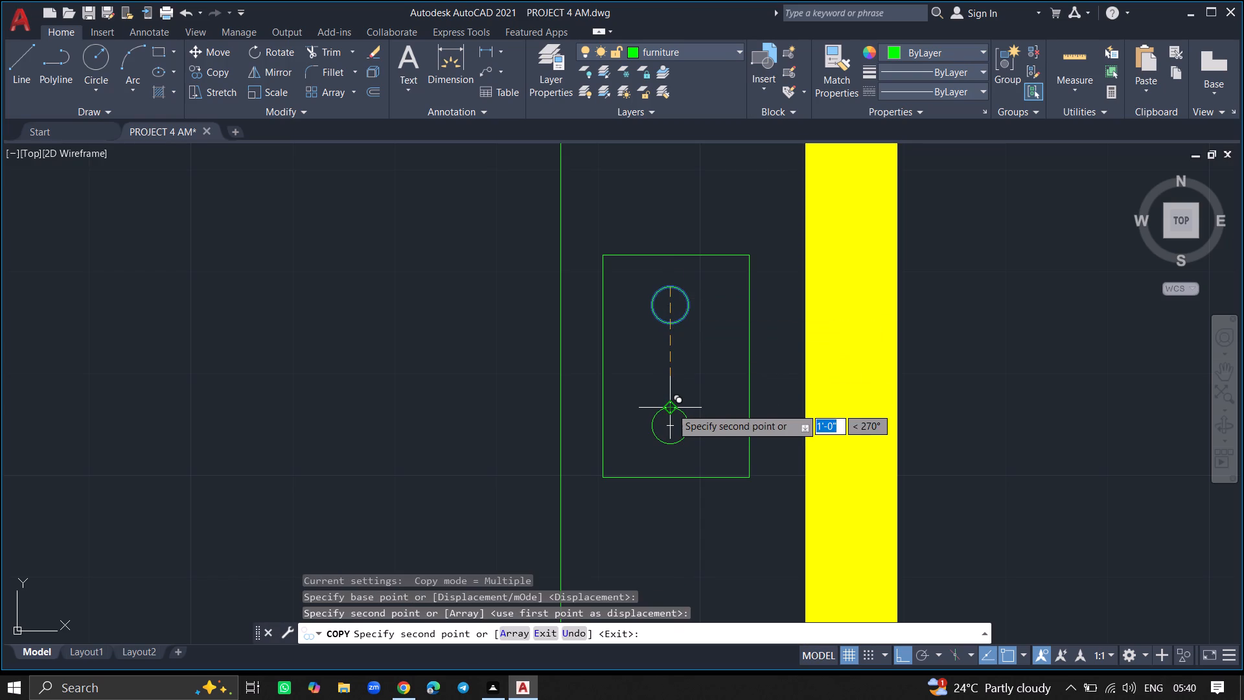
pyautogui.press('Return')
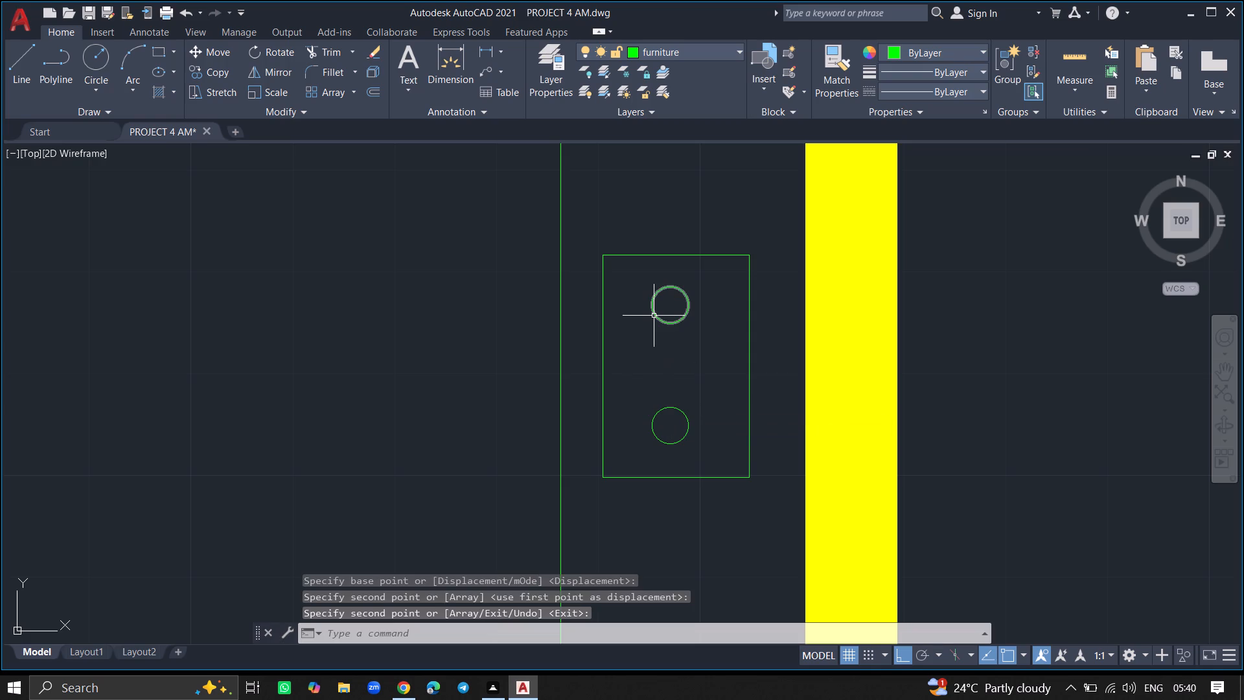
# Draw a north–south and an east–west diameter line across the north circle, joining its opposite quadrants.
pyautogui.keyDown('ctrl'); pyautogui.scroll(5, 654, 315); pyautogui.keyUp('ctrl')
pyautogui.press('l')
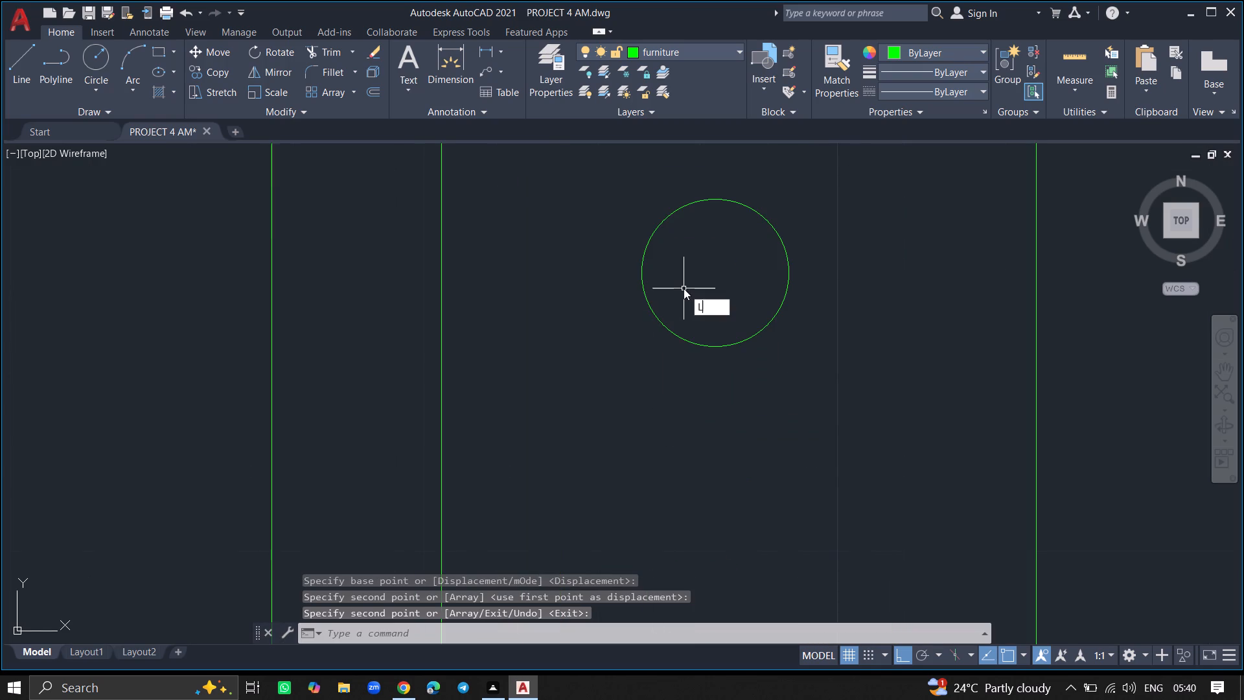
pyautogui.press('Return')
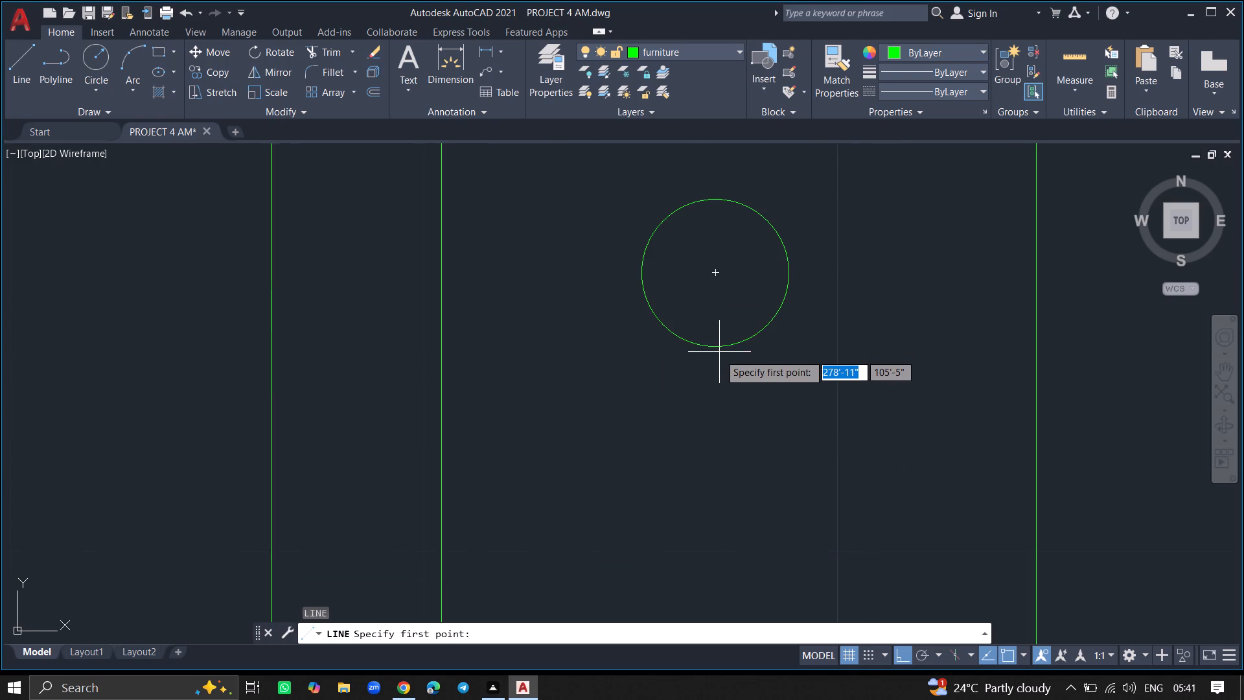
pyautogui.click(718, 346)
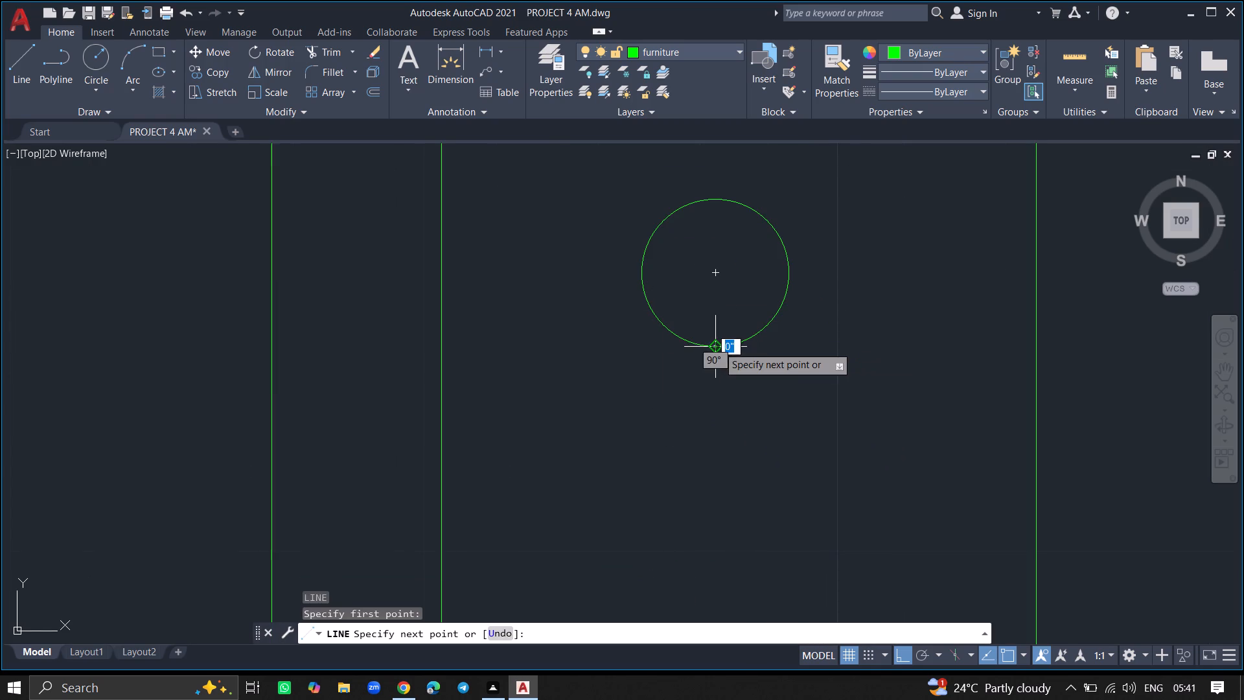
pyautogui.click(717, 200)
pyautogui.press('Return')
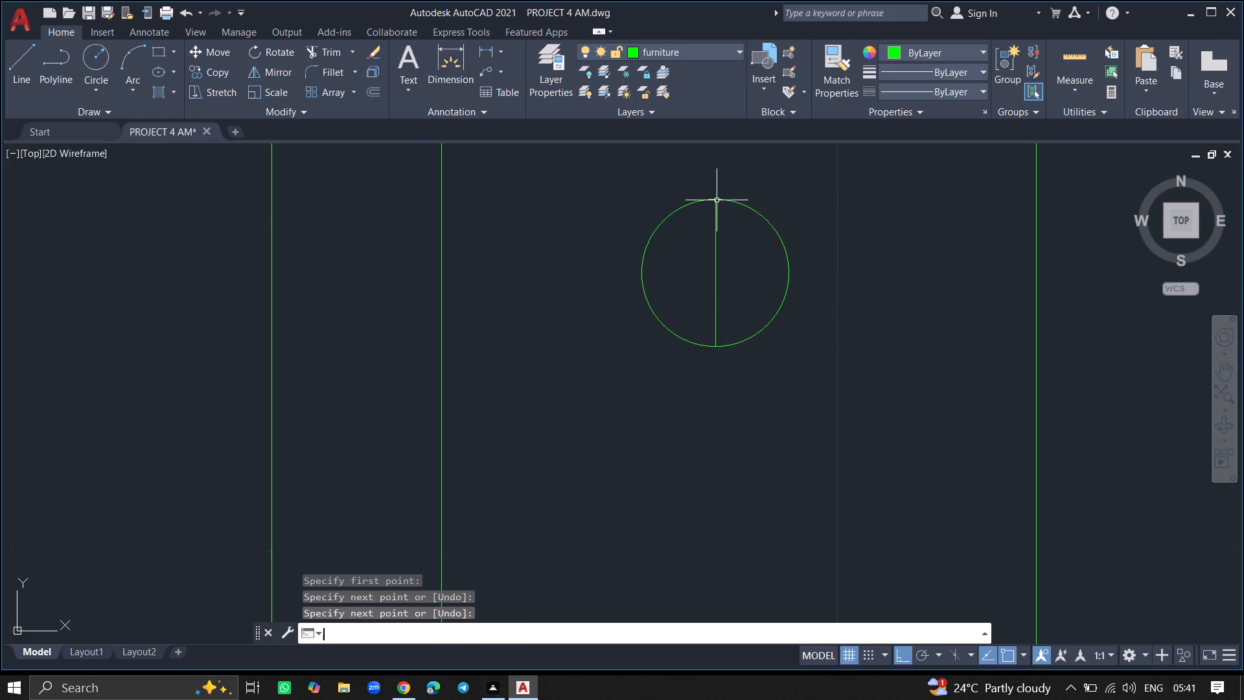
pyautogui.press('l')
pyautogui.press('Return')
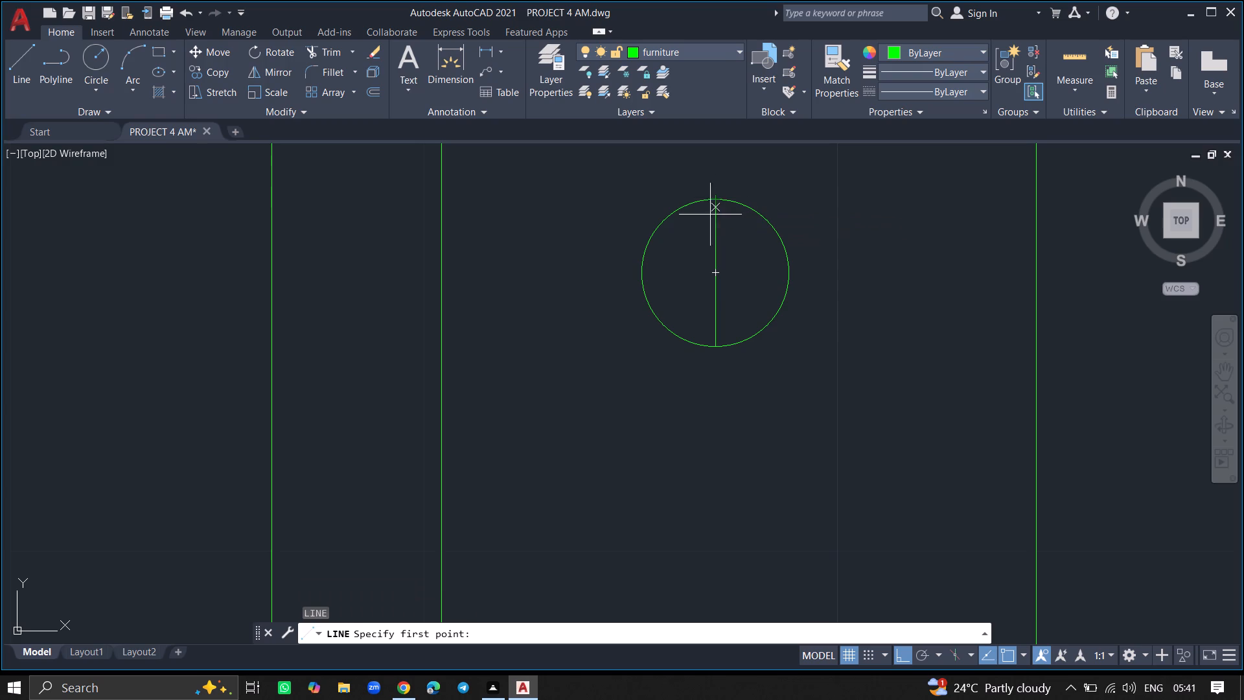
pyautogui.click(789, 275)
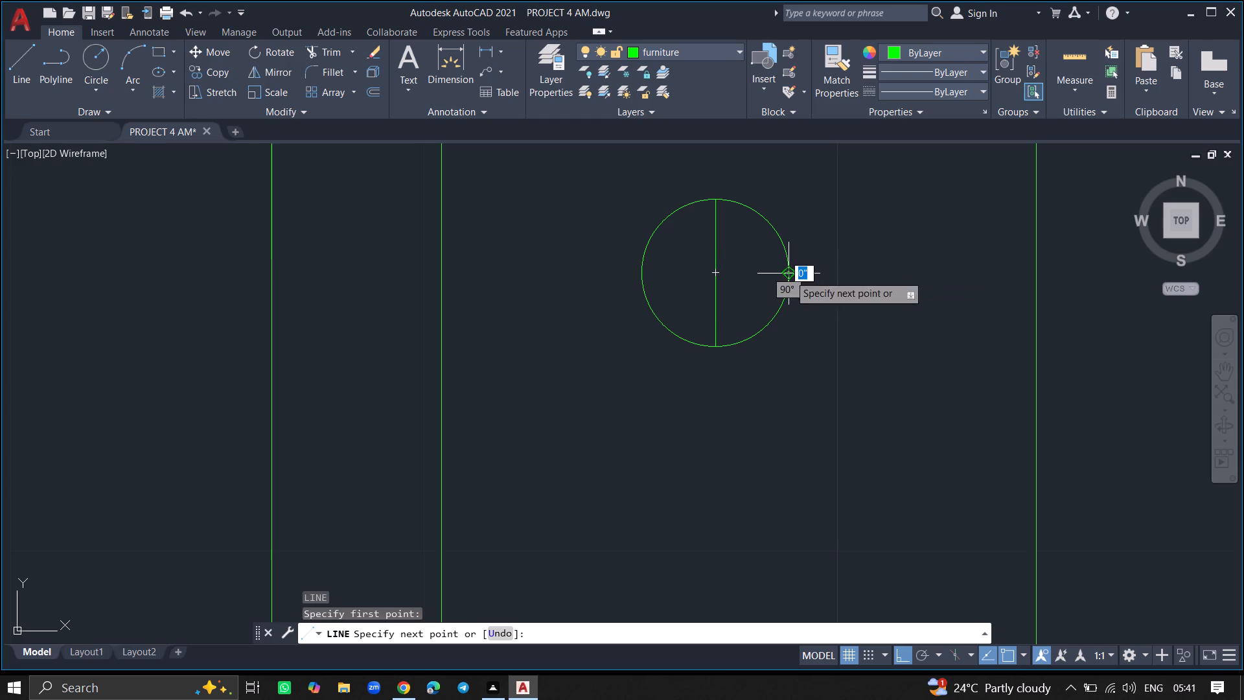
pyautogui.click(644, 276)
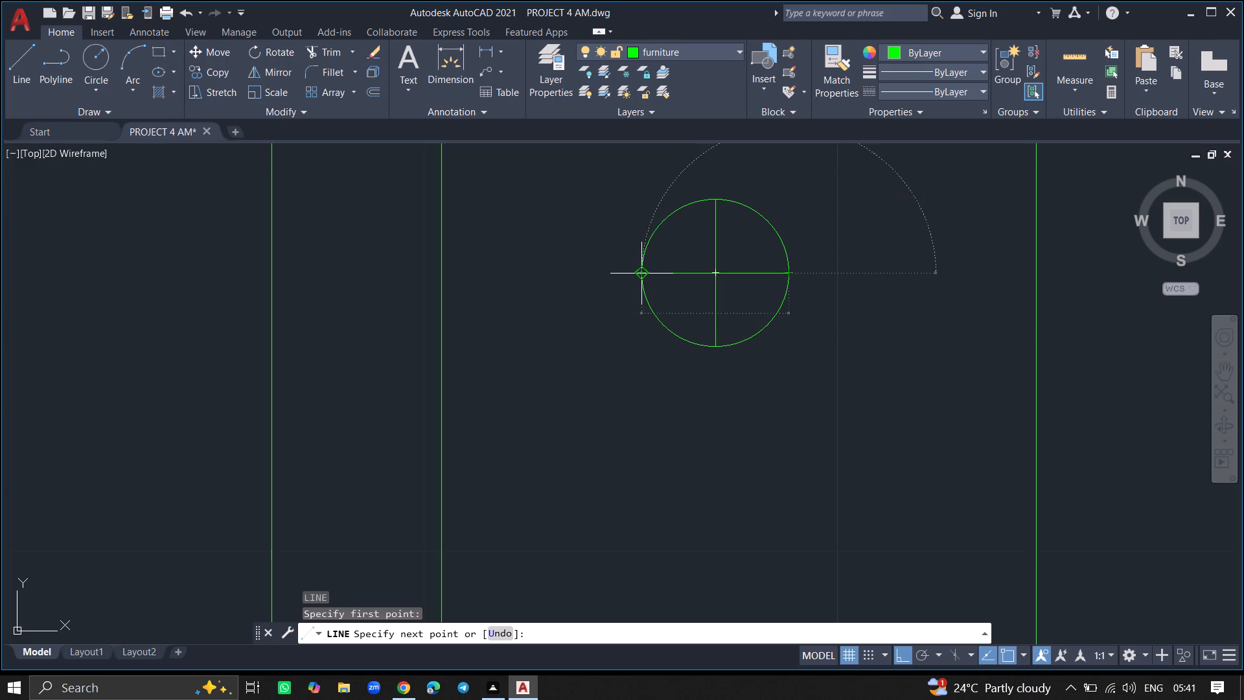
pyautogui.press('Return')
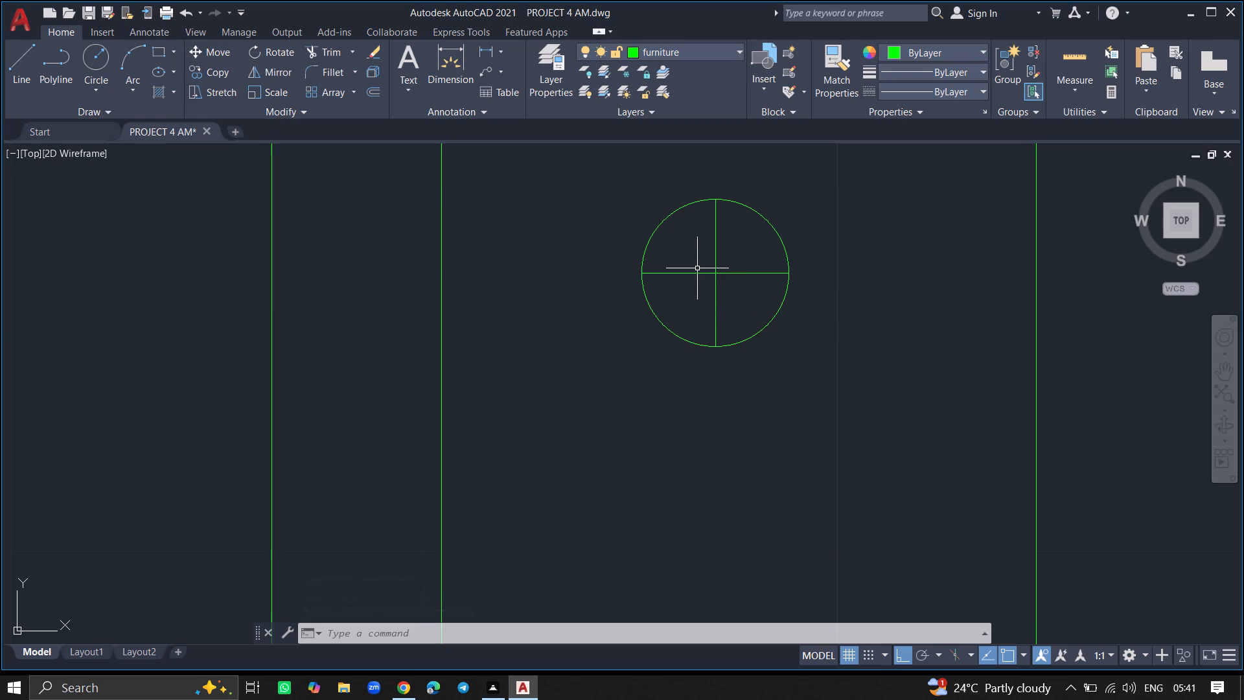
# Draw a north–south and an east–west diameter line across the south circle, joining its opposite quadrants.
pyautogui.keyDown('ctrl'); pyautogui.scroll(3, 697, 268); pyautogui.keyUp('ctrl')
pyautogui.keyDown('ctrl'); pyautogui.scroll(-4, 689, 294); pyautogui.keyUp('ctrl')
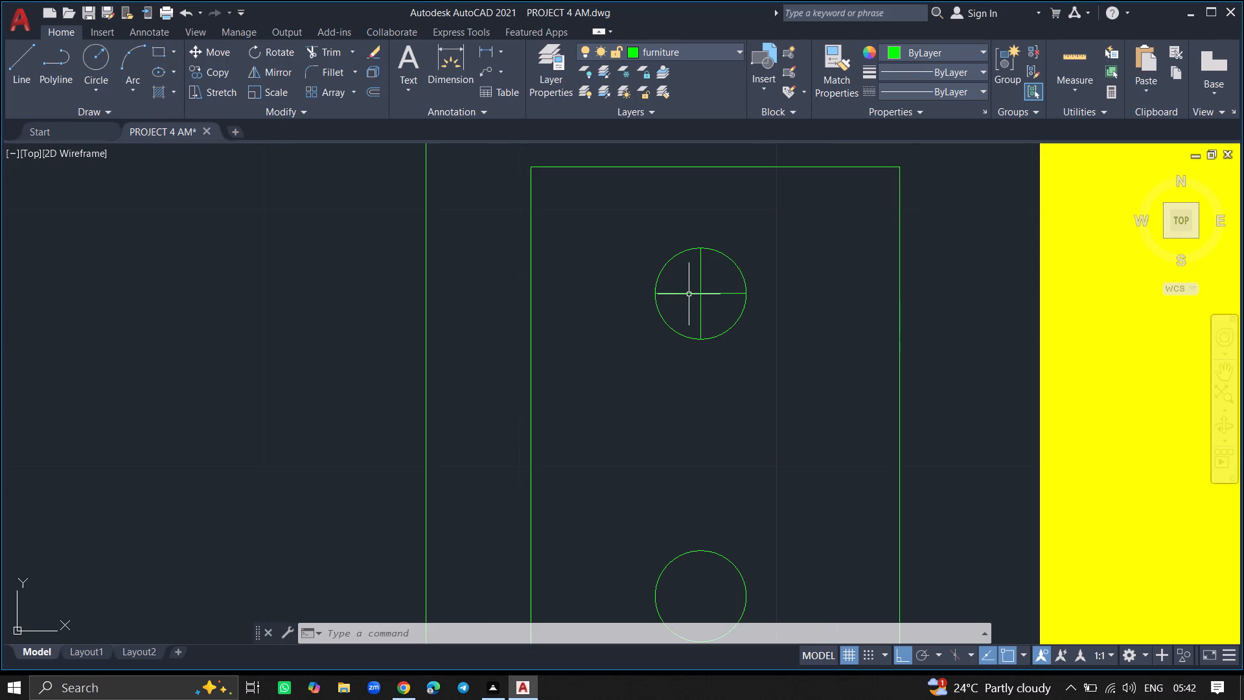
pyautogui.keyDown('ctrl'); pyautogui.scroll(-3, 699, 381); pyautogui.keyUp('ctrl')
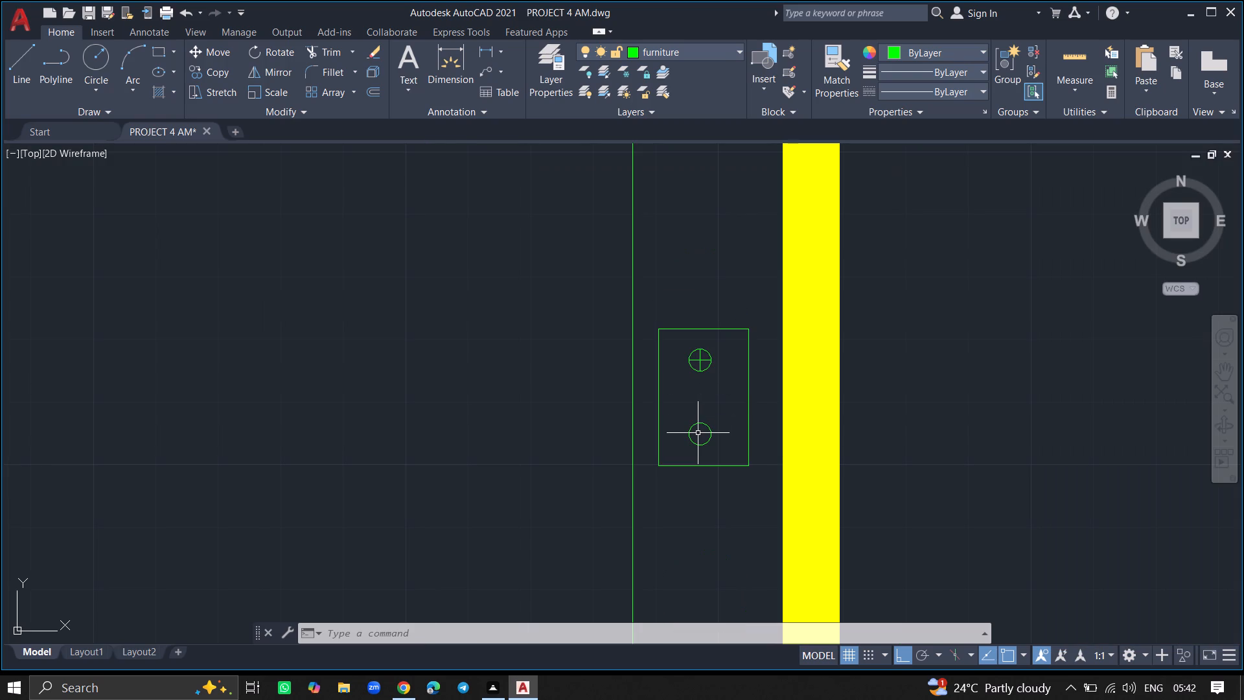
pyautogui.keyDown('ctrl'); pyautogui.scroll(3, 698, 433); pyautogui.keyUp('ctrl')
pyautogui.press('l')
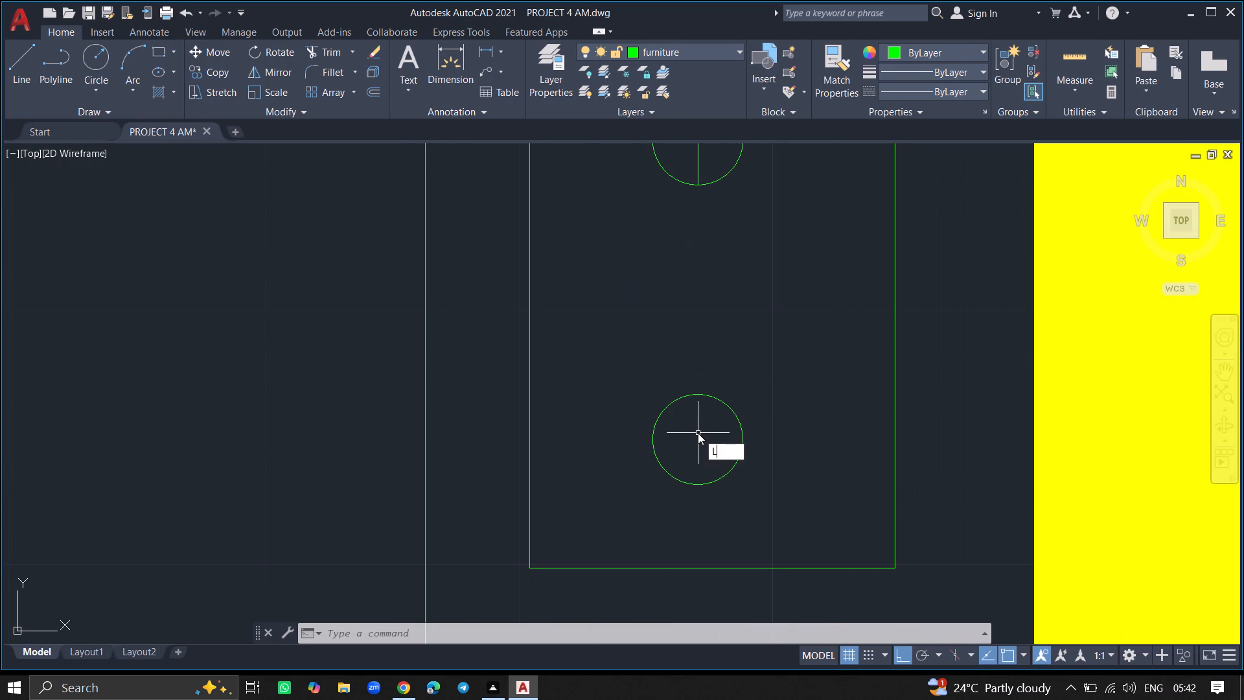
pyautogui.press('Return')
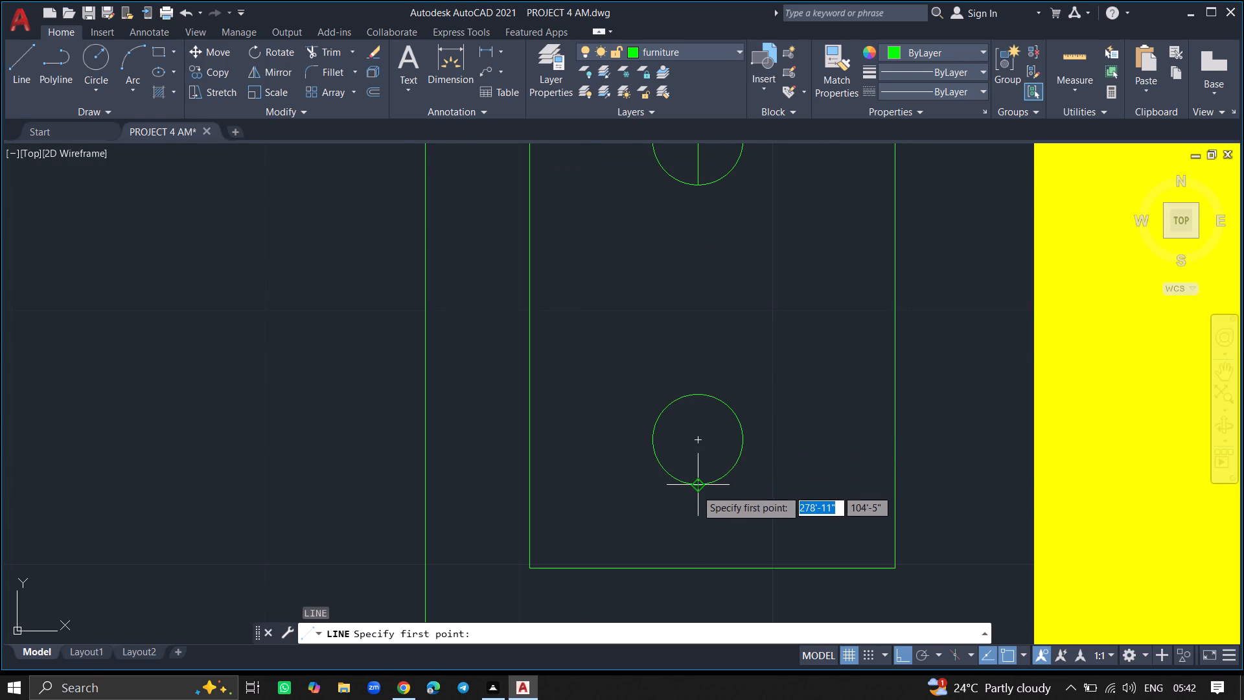
pyautogui.click(696, 489)
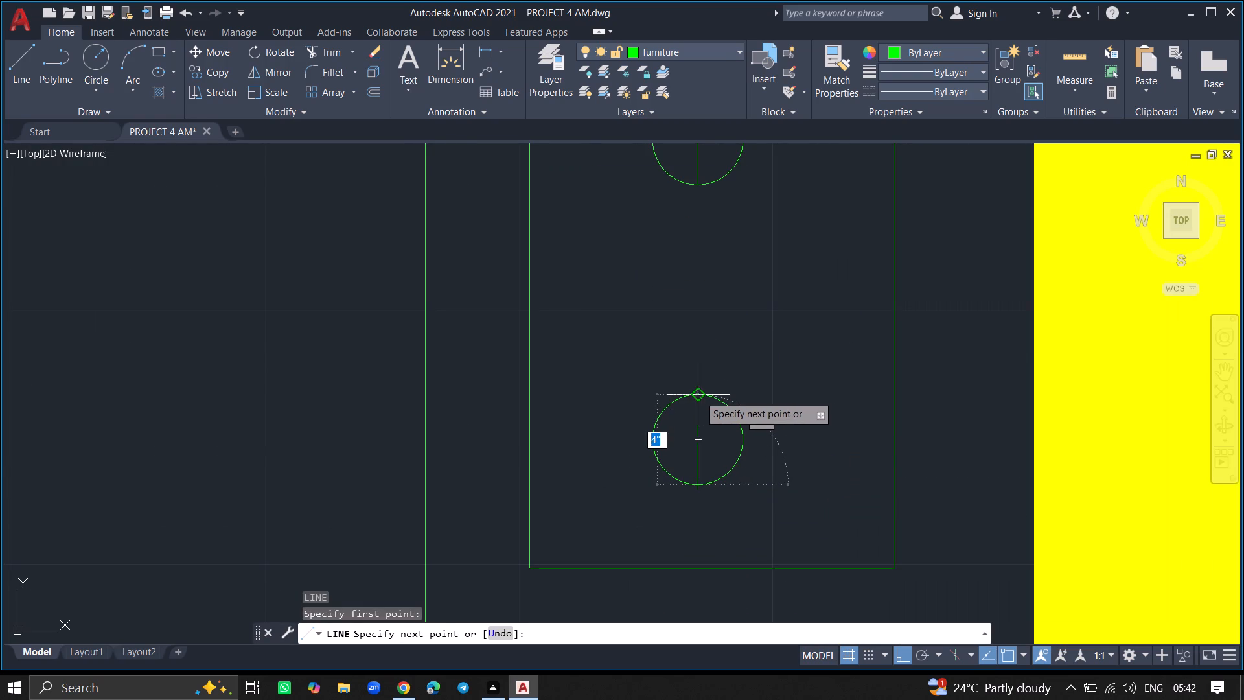
pyautogui.click(699, 395)
pyautogui.press('Return')
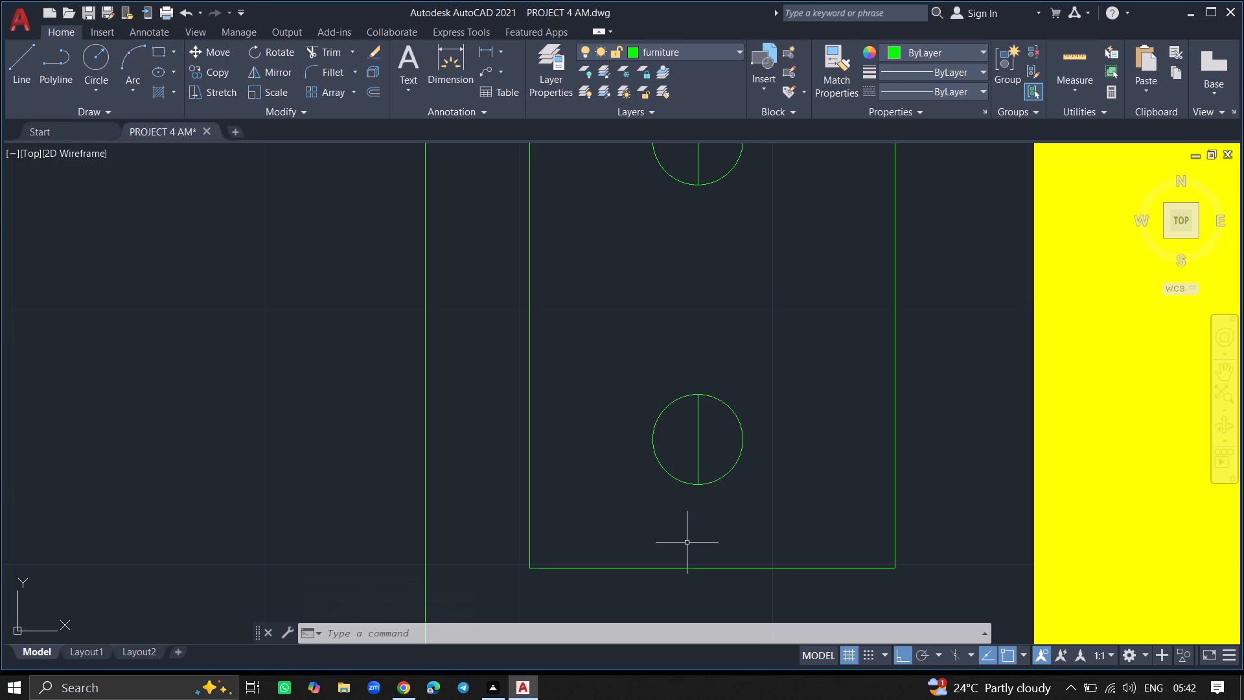
pyautogui.press('l')
pyautogui.press('Return')
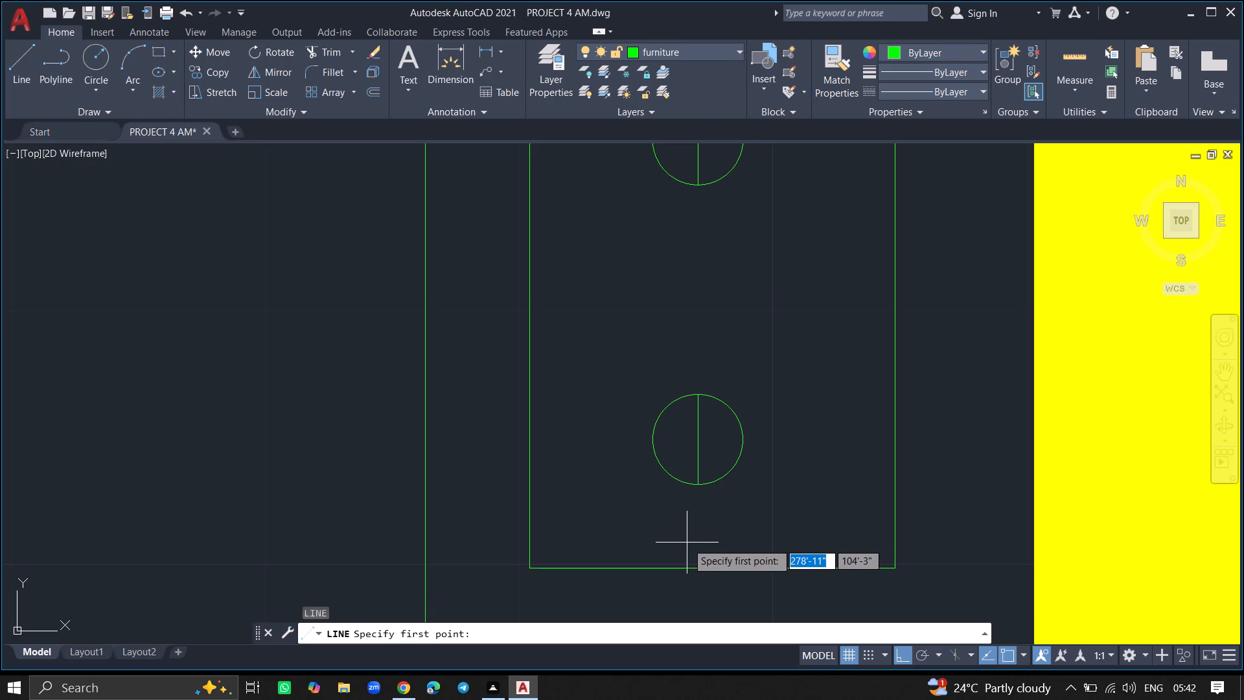
pyautogui.click(739, 437)
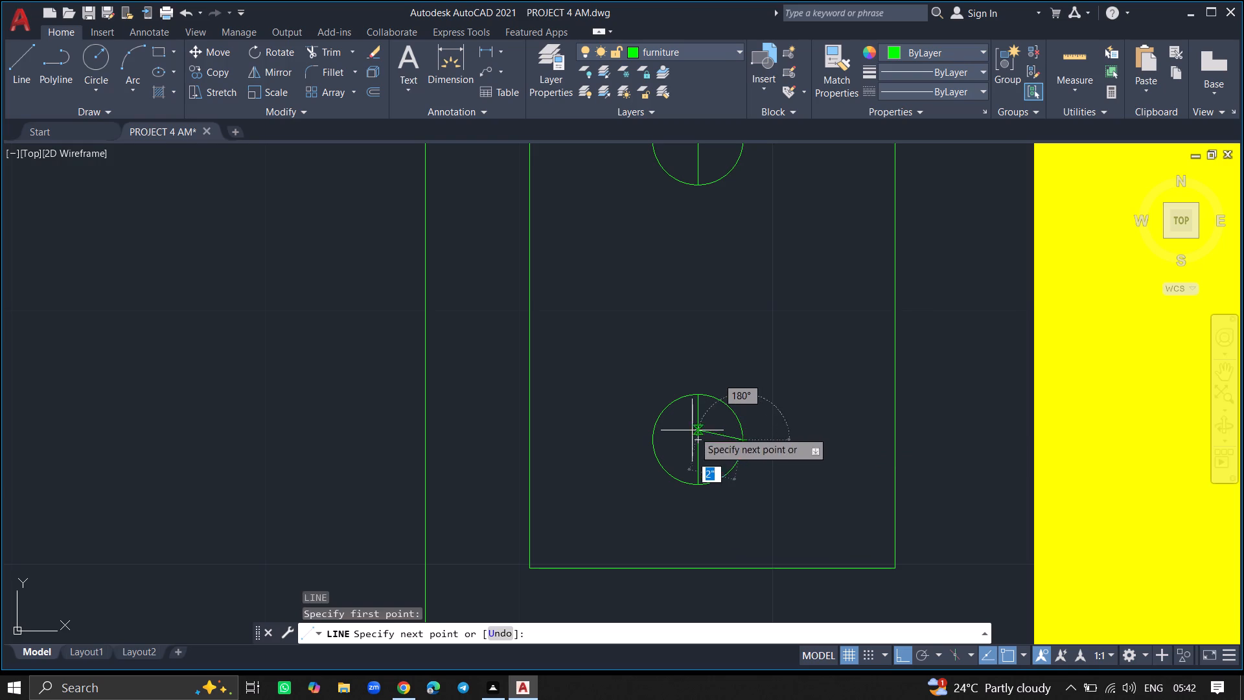
pyautogui.click(654, 440)
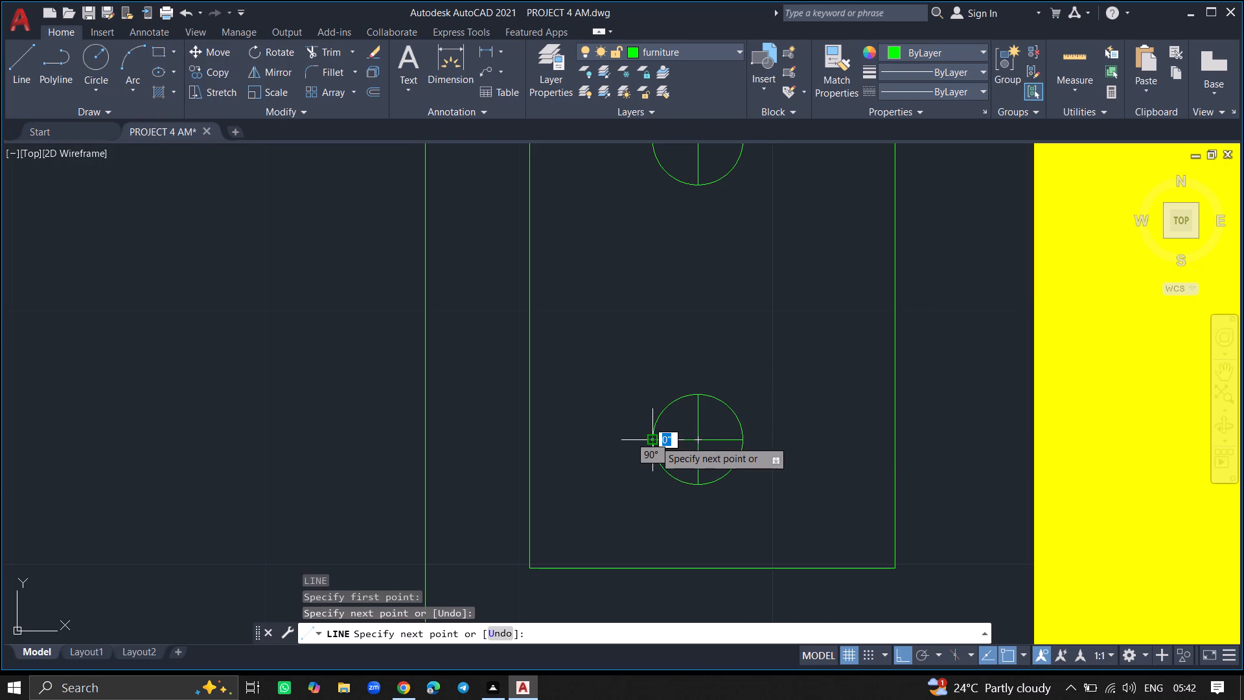
pyautogui.press('Return')
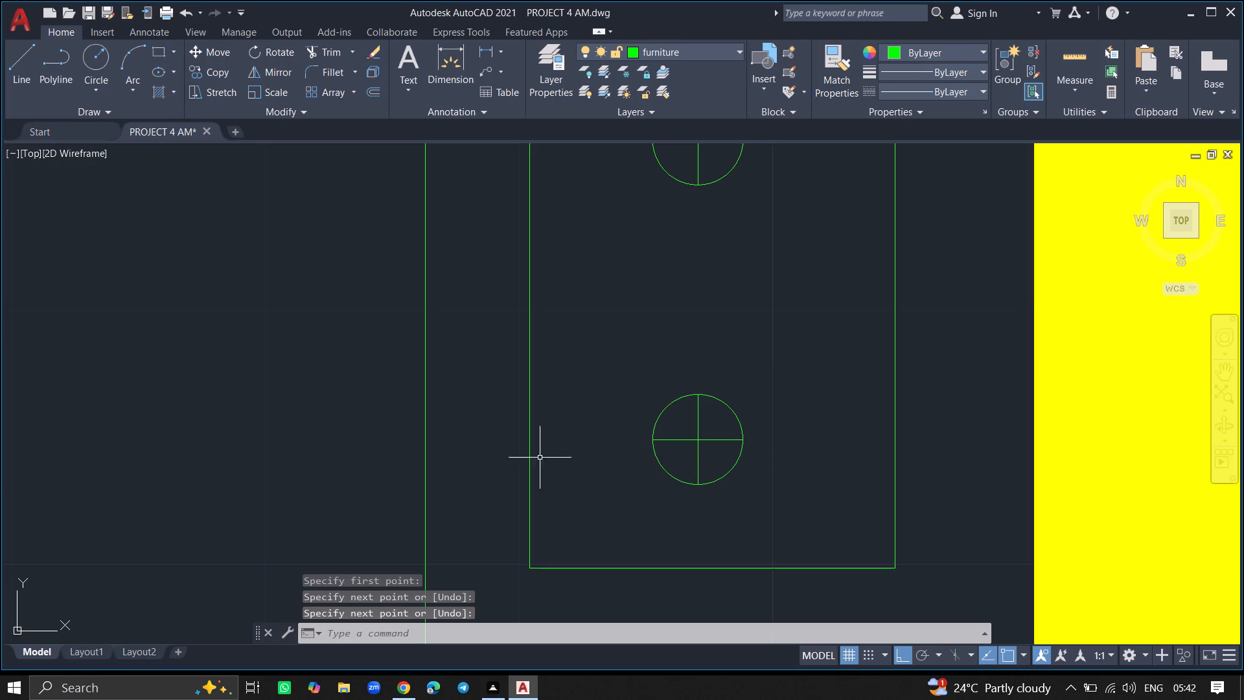
# Draw a rectangle about 1'-10" wide and 1'-4" deep inside the west end of the south counter, beside the door.
pyautogui.keyDown('ctrl'); pyautogui.scroll(-3, 526, 469); pyautogui.keyUp('ctrl')
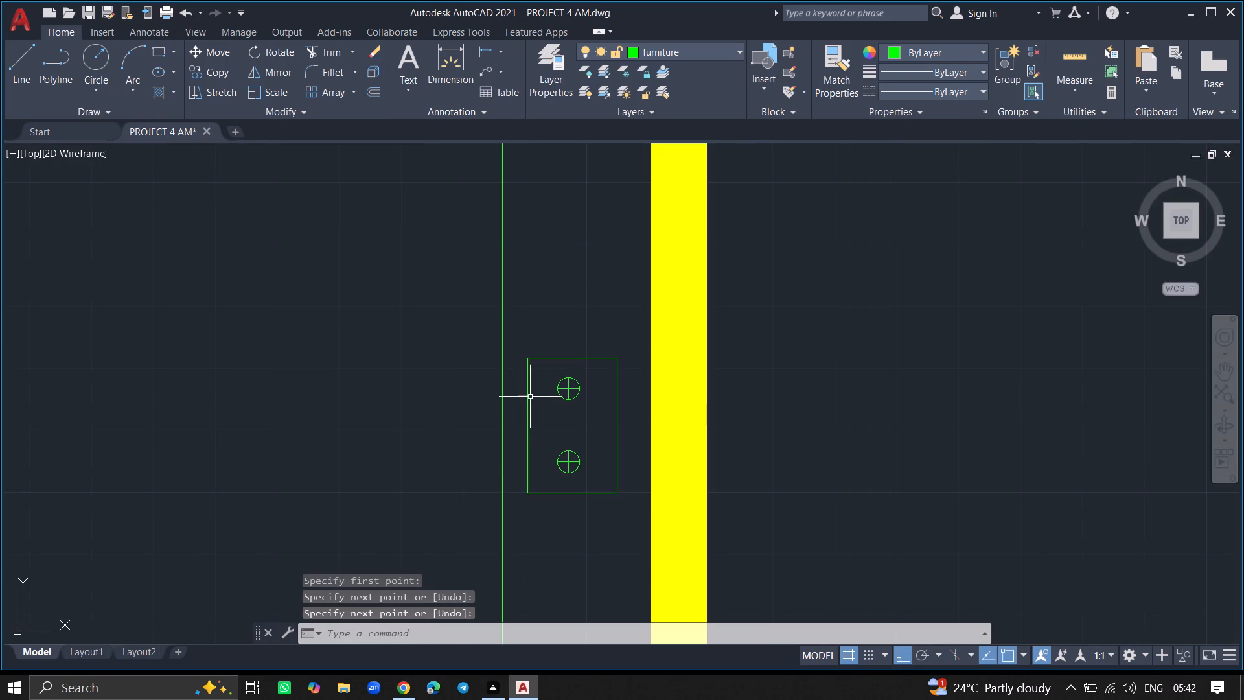
pyautogui.keyDown('ctrl'); pyautogui.scroll(1, 555, 373); pyautogui.keyUp('ctrl')
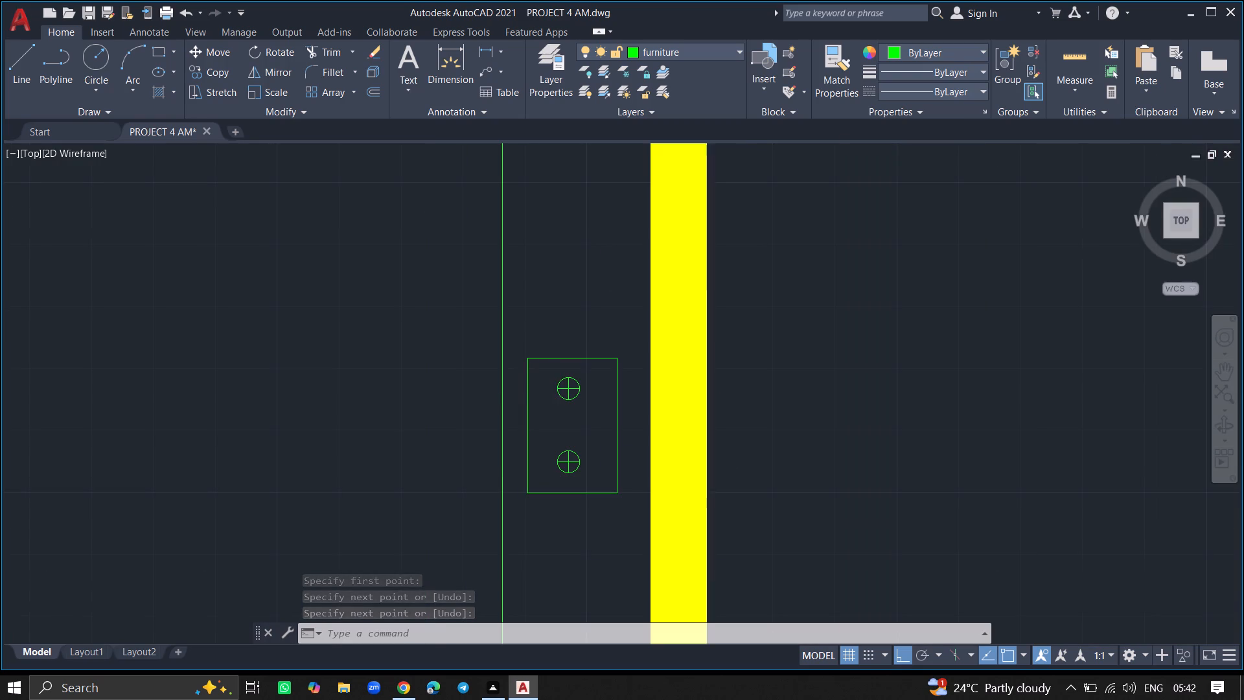
pyautogui.keyDown('ctrl'); pyautogui.scroll(2, 555, 373); pyautogui.keyUp('ctrl')
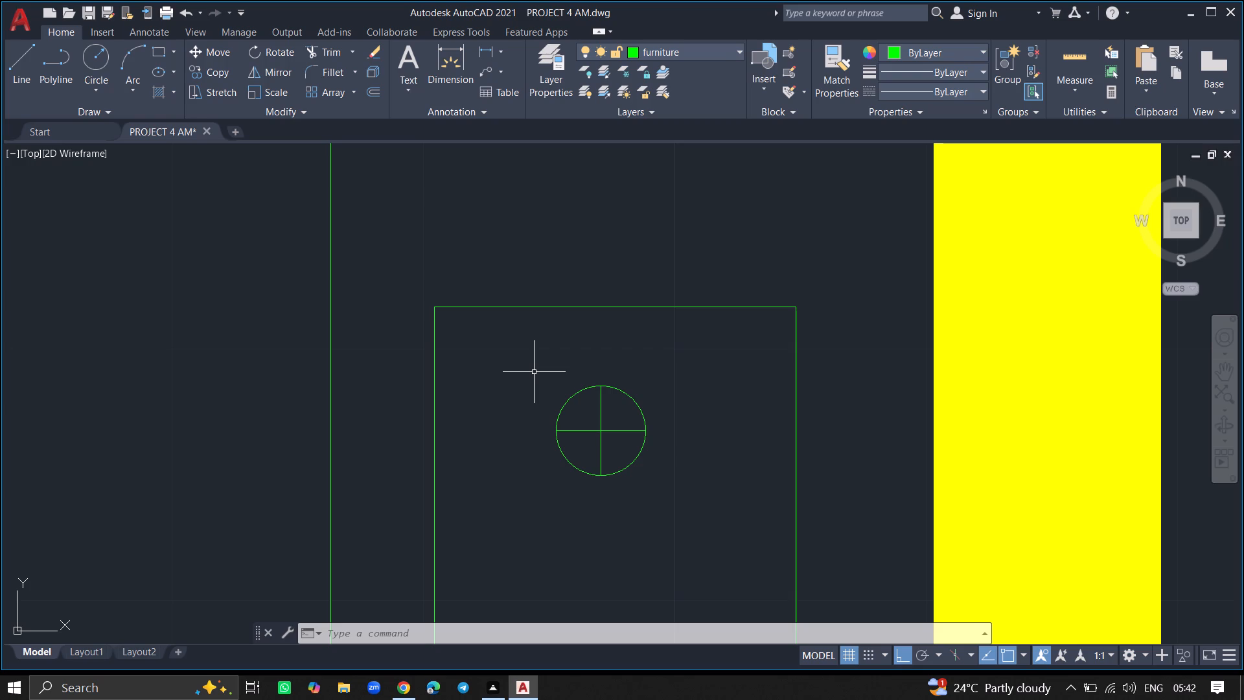
pyautogui.keyDown('ctrl'); pyautogui.scroll(-3, 522, 380); pyautogui.keyUp('ctrl')
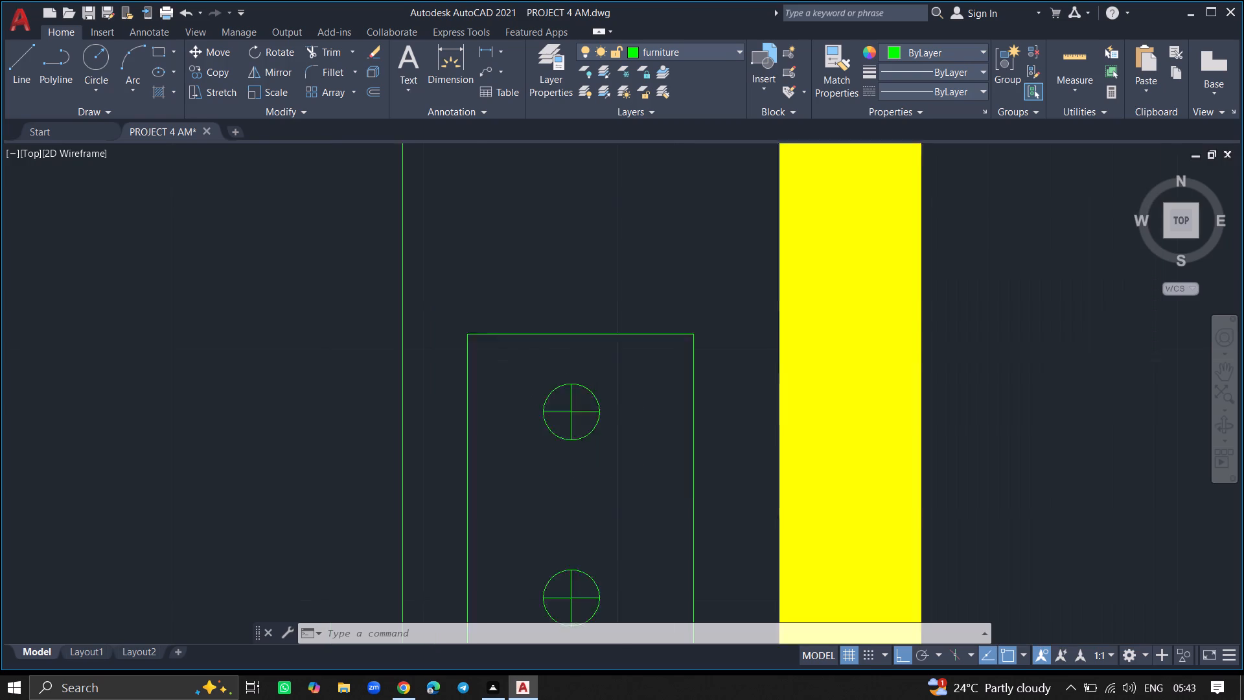
pyautogui.keyDown('ctrl'); pyautogui.scroll(-1, 522, 380); pyautogui.keyUp('ctrl')
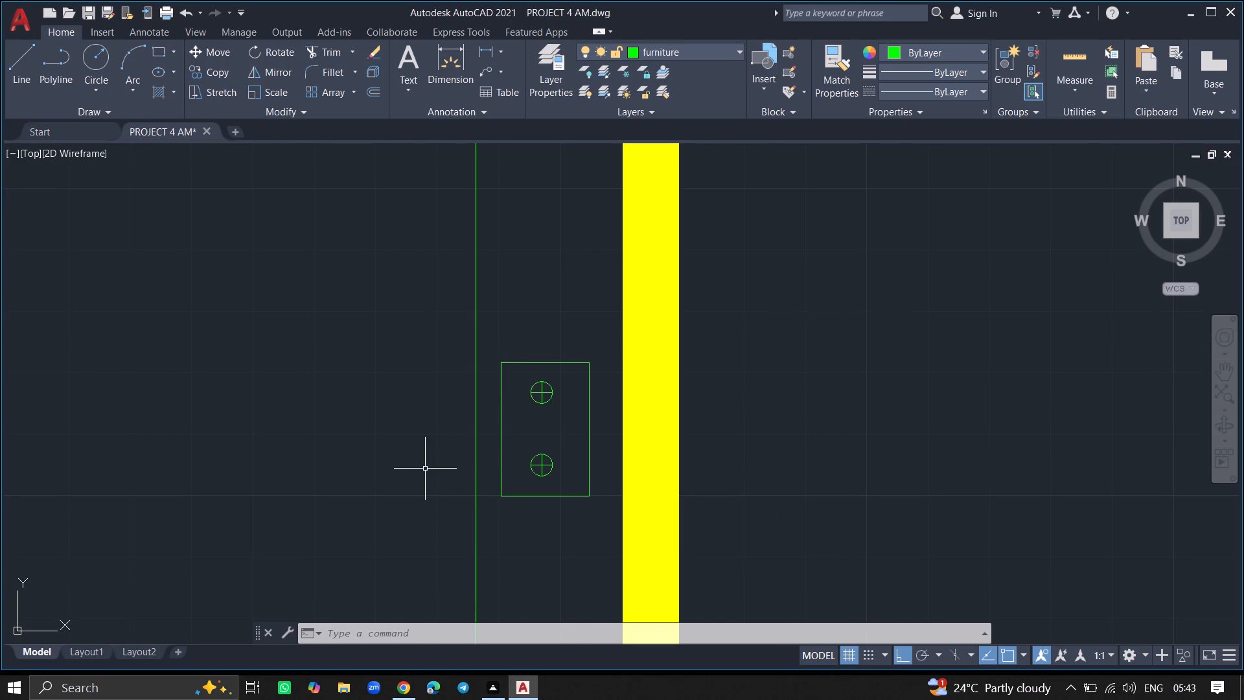
pyautogui.keyDown('ctrl'); pyautogui.scroll(-1, 423, 467); pyautogui.keyUp('ctrl')
pyautogui.keyDown('ctrl'); pyautogui.scroll(-3, 357, 446); pyautogui.keyUp('ctrl')
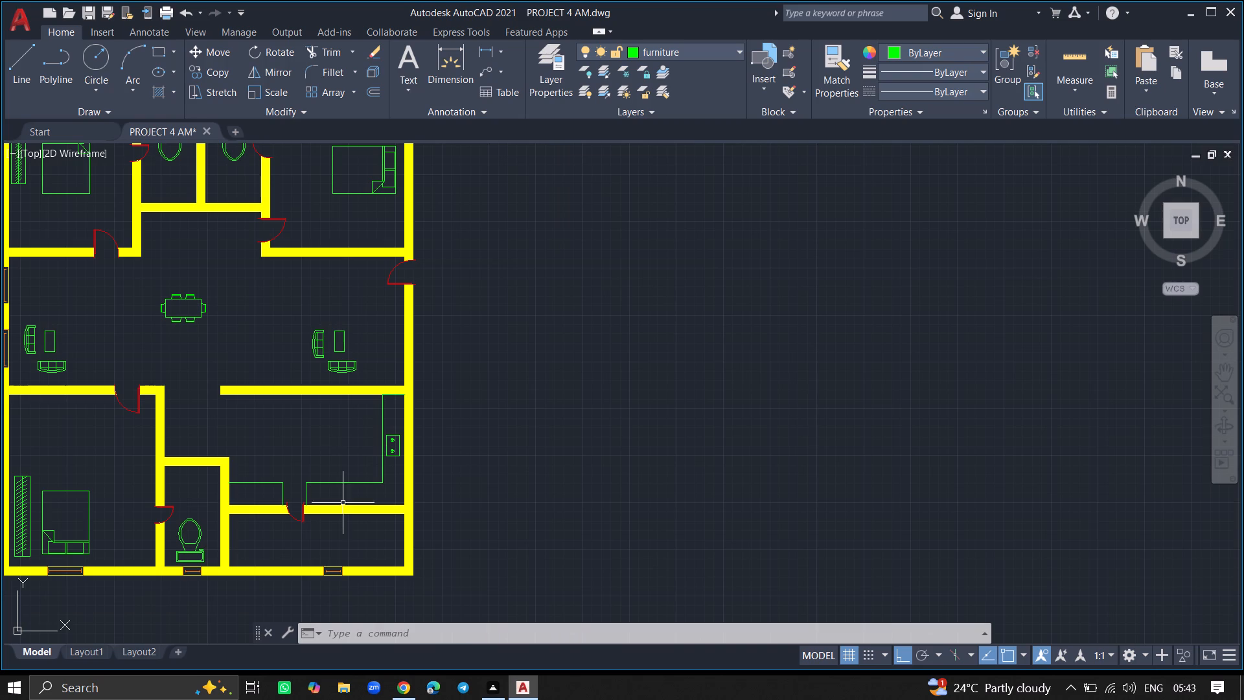
pyautogui.keyDown('ctrl'); pyautogui.scroll(2, 333, 498); pyautogui.keyUp('ctrl')
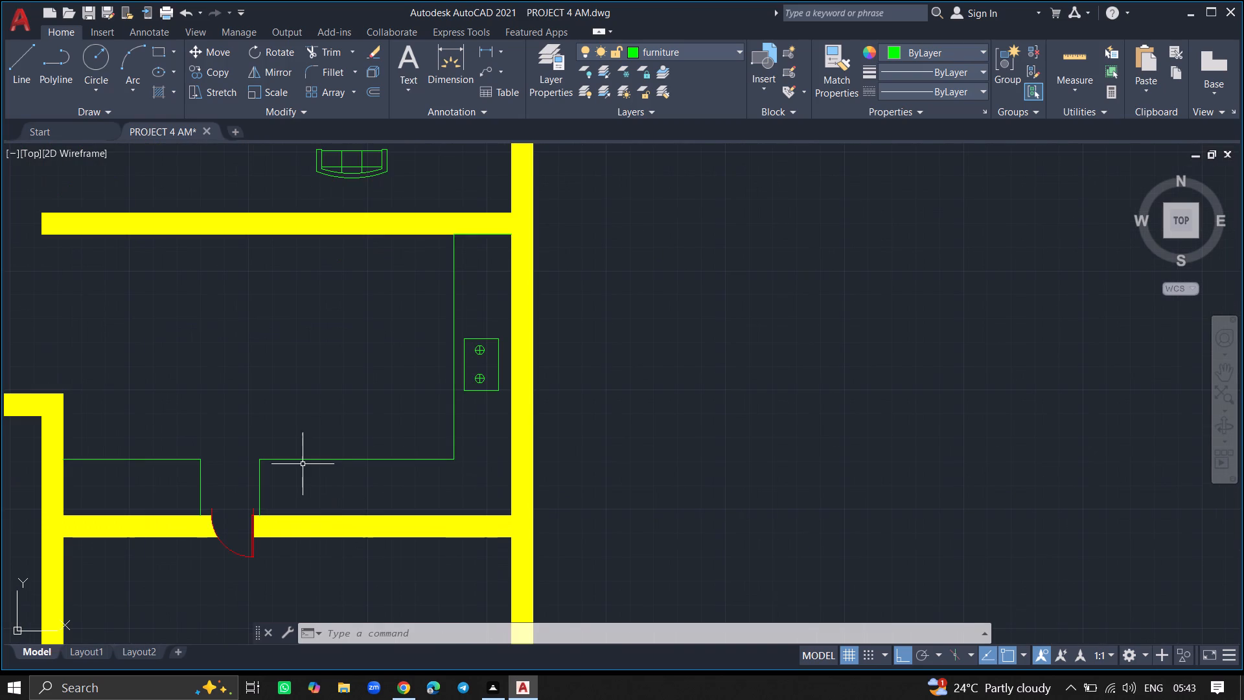
pyautogui.press('r')
pyautogui.write('EC')
pyautogui.press('Return')
pyautogui.keyDown('ctrl'); pyautogui.scroll(9, 303, 464); pyautogui.keyUp('ctrl')
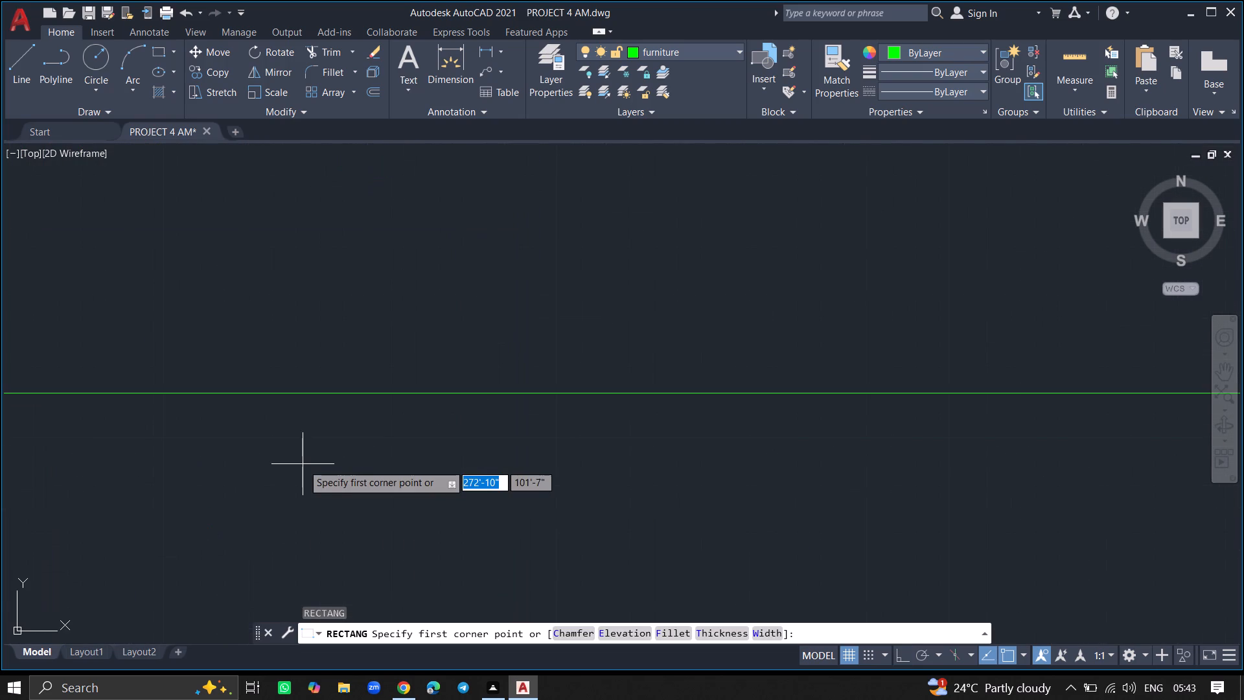
pyautogui.keyDown('ctrl'); pyautogui.scroll(-5, 243, 486); pyautogui.keyUp('ctrl')
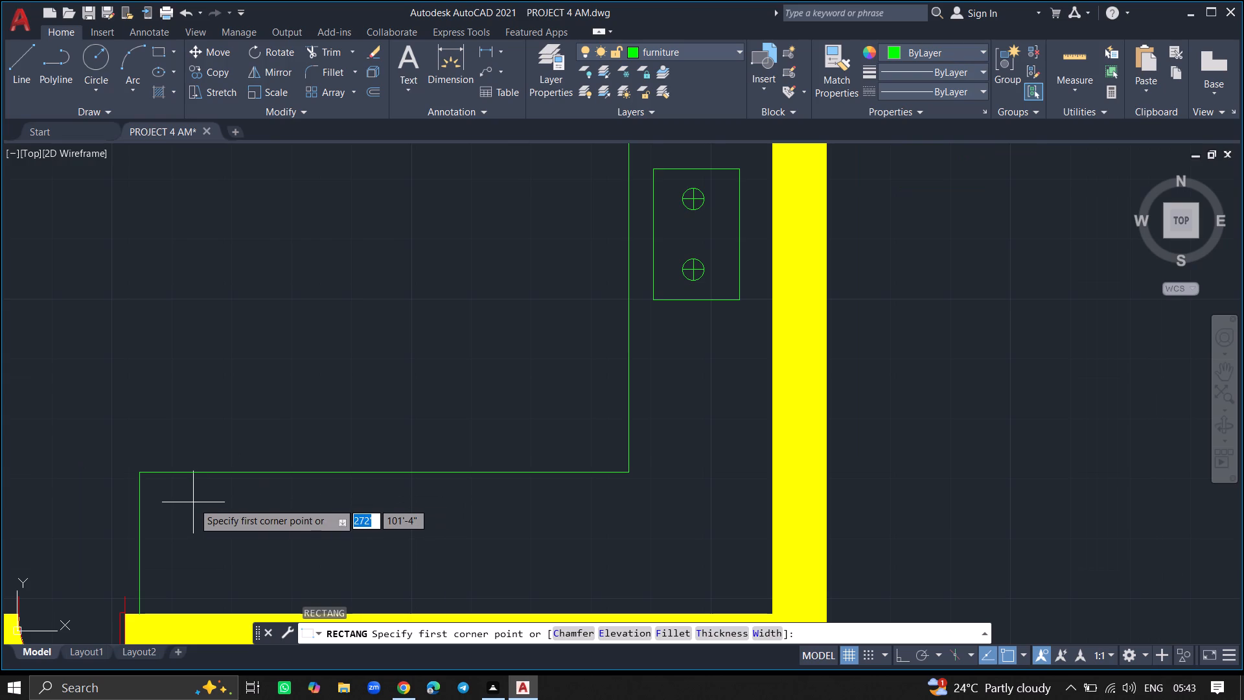
pyautogui.click(172, 496)
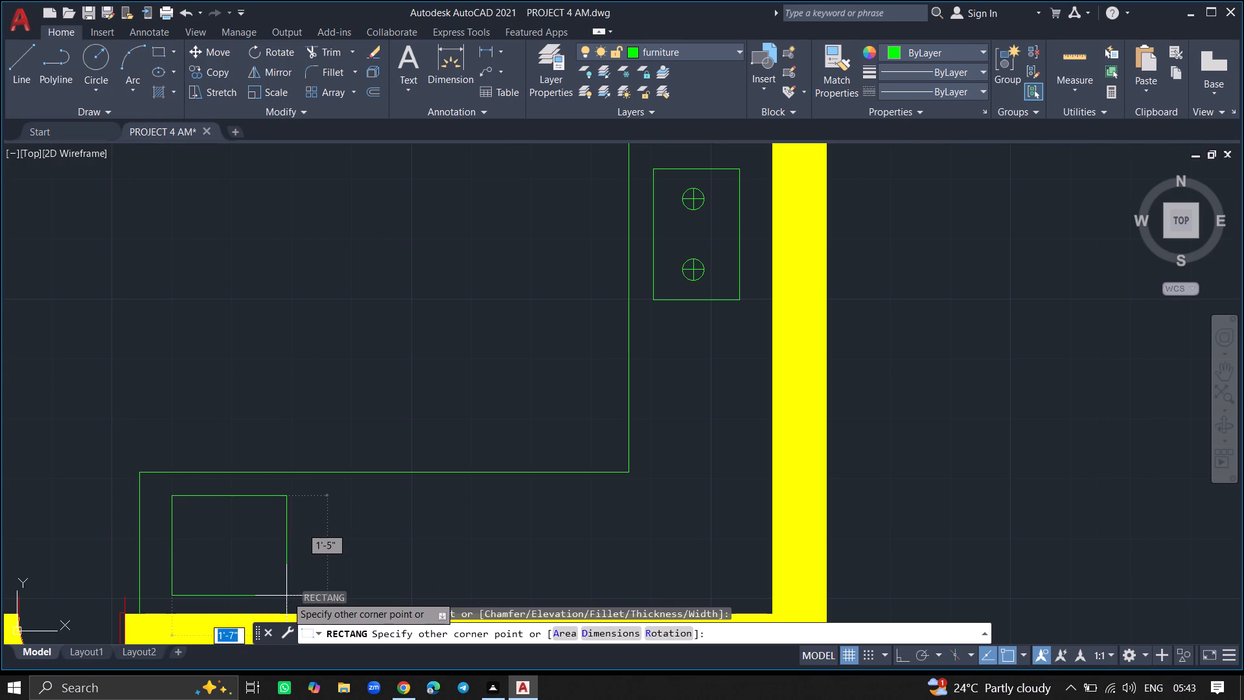
pyautogui.click(306, 595)
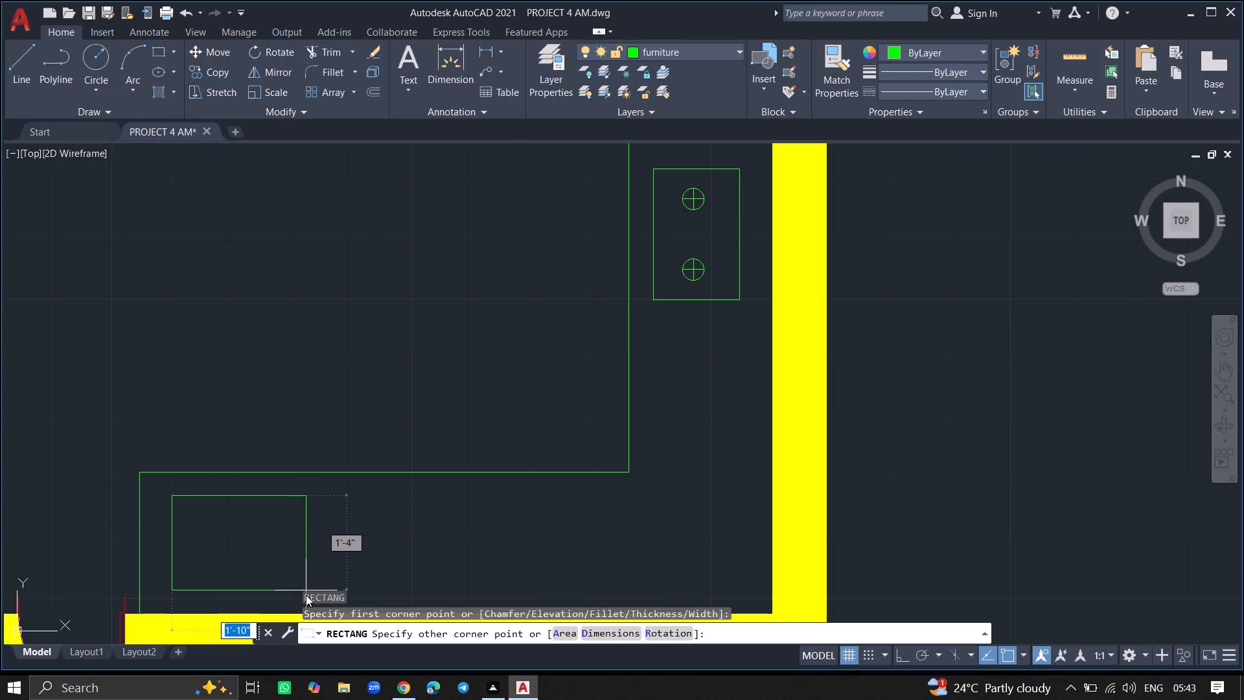
pyautogui.click(306, 590)
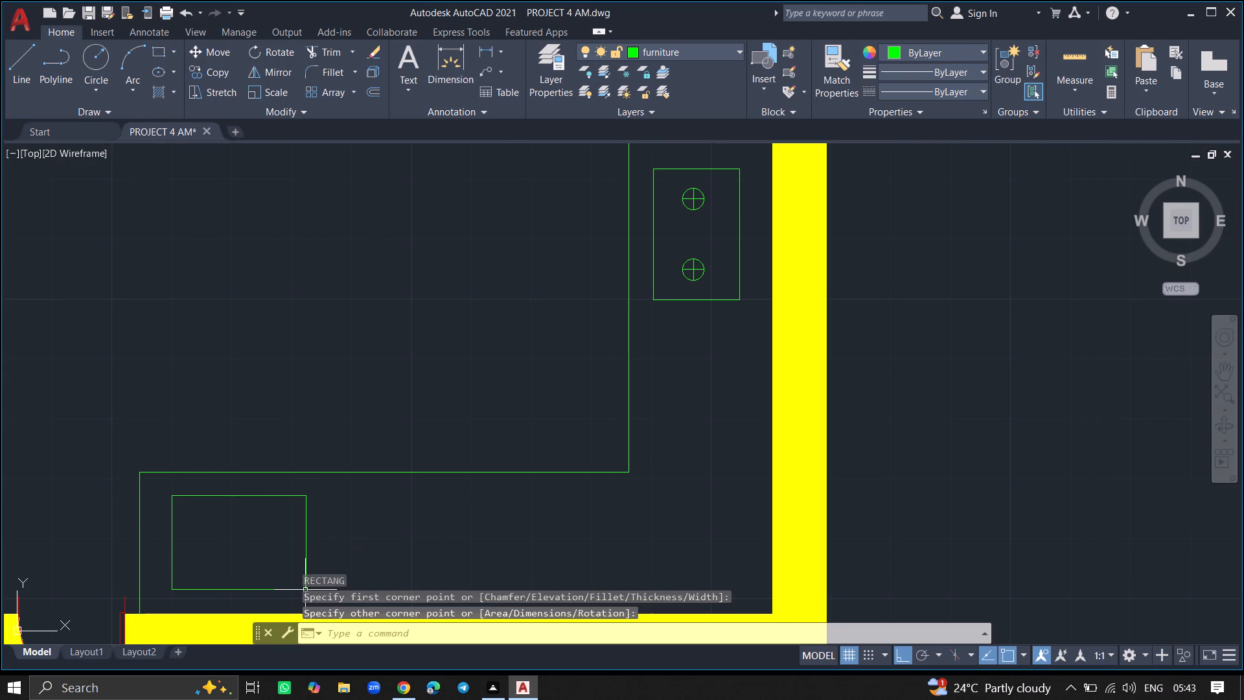
# Draw a north–south line splitting the south counter rectangle in half, between the midpoints of its long edges.
pyautogui.press('l')
pyautogui.press('Return')
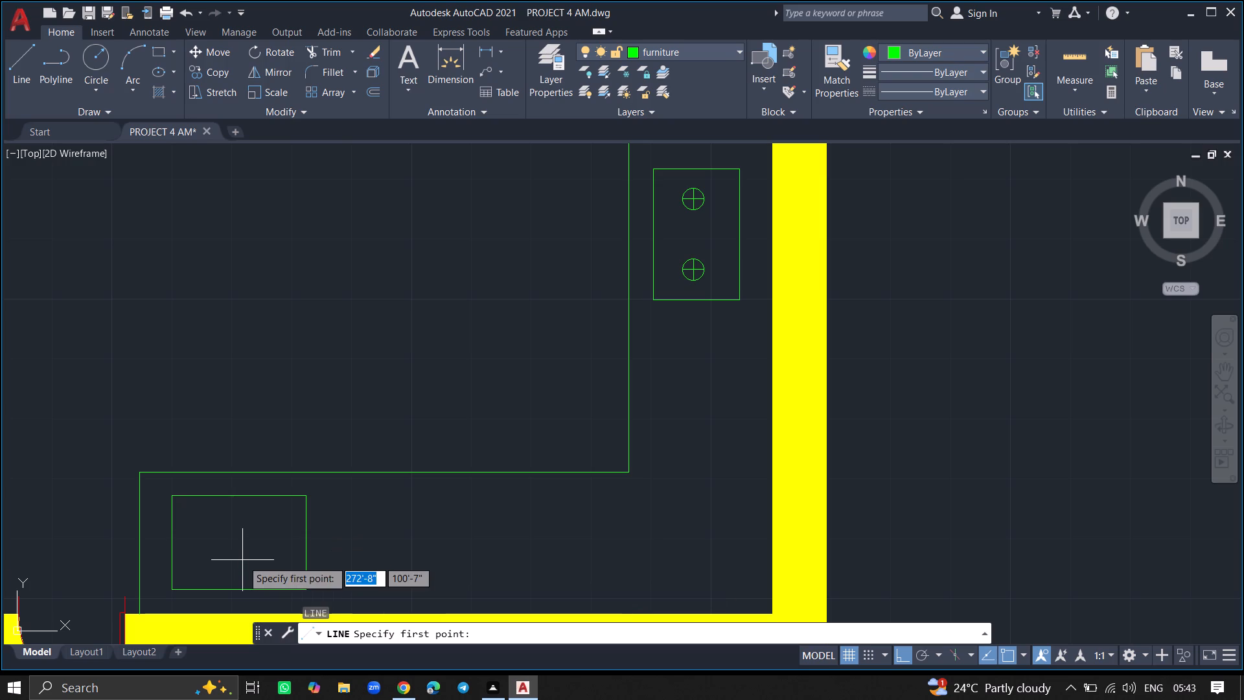
pyautogui.click(236, 493)
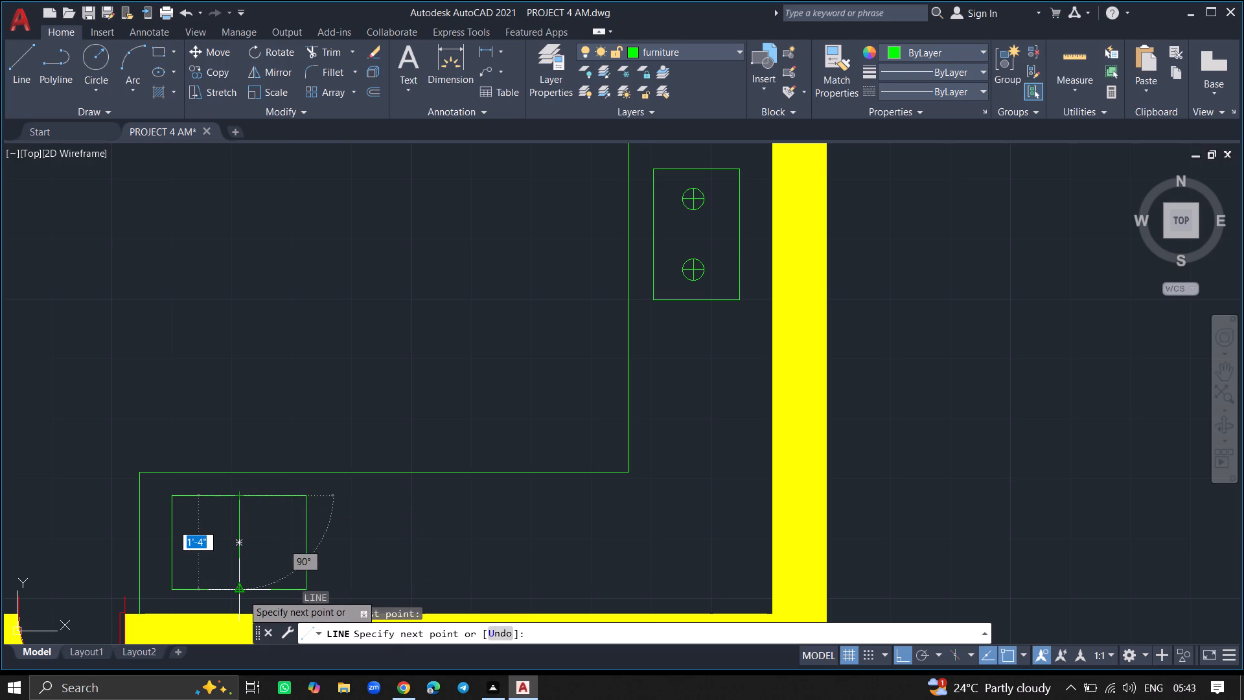
pyautogui.click(242, 594)
pyautogui.press('Return')
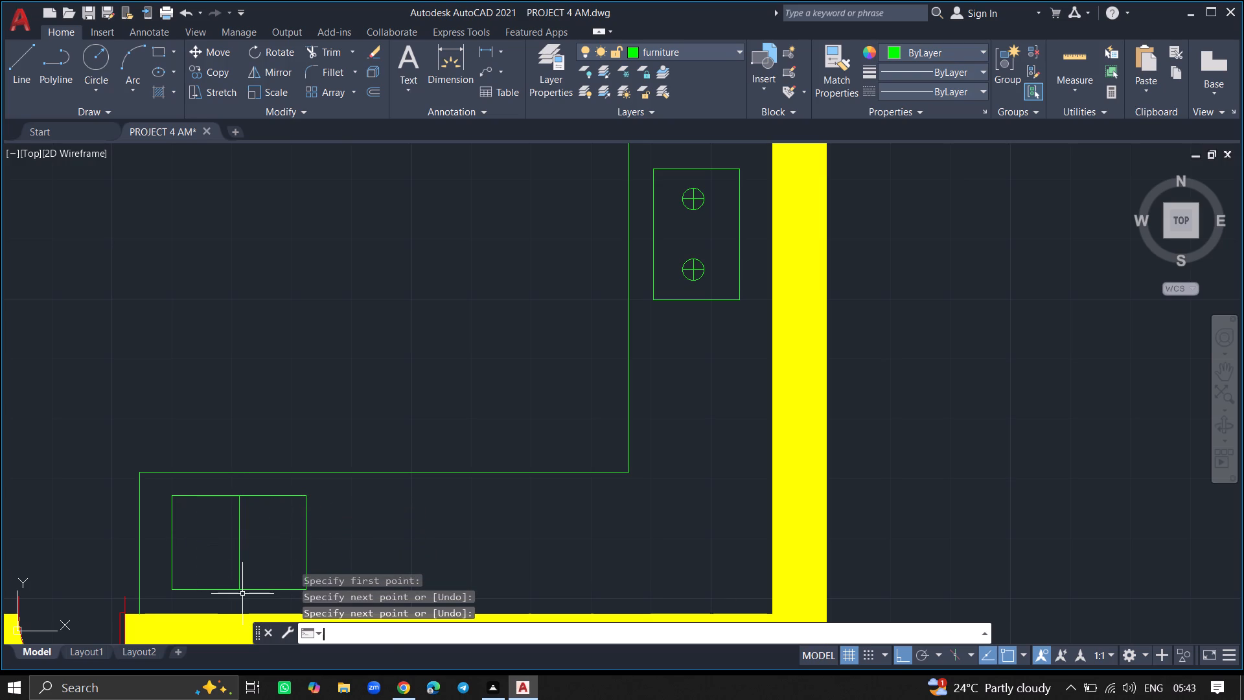
# Draw a circle of about 1" radius about 6" west of the south counter rectangle's centre, with a smaller concentric circle inside.
pyautogui.press('c')
pyautogui.press('Return')
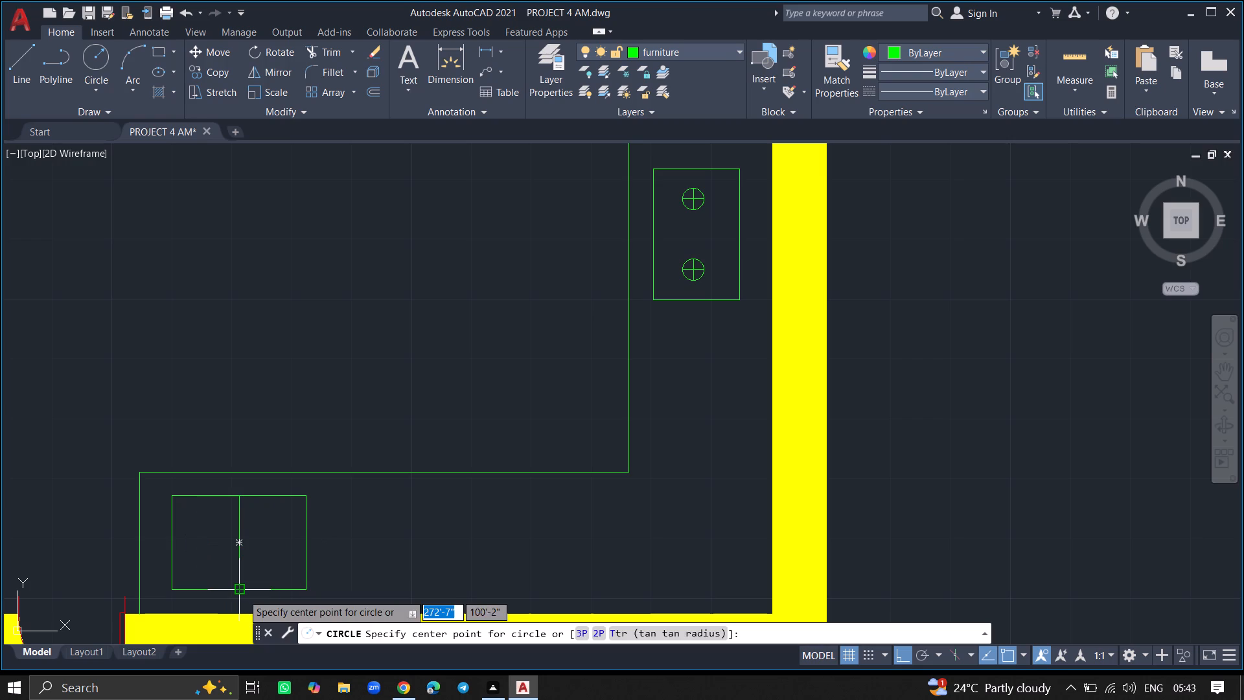
pyautogui.click(202, 541)
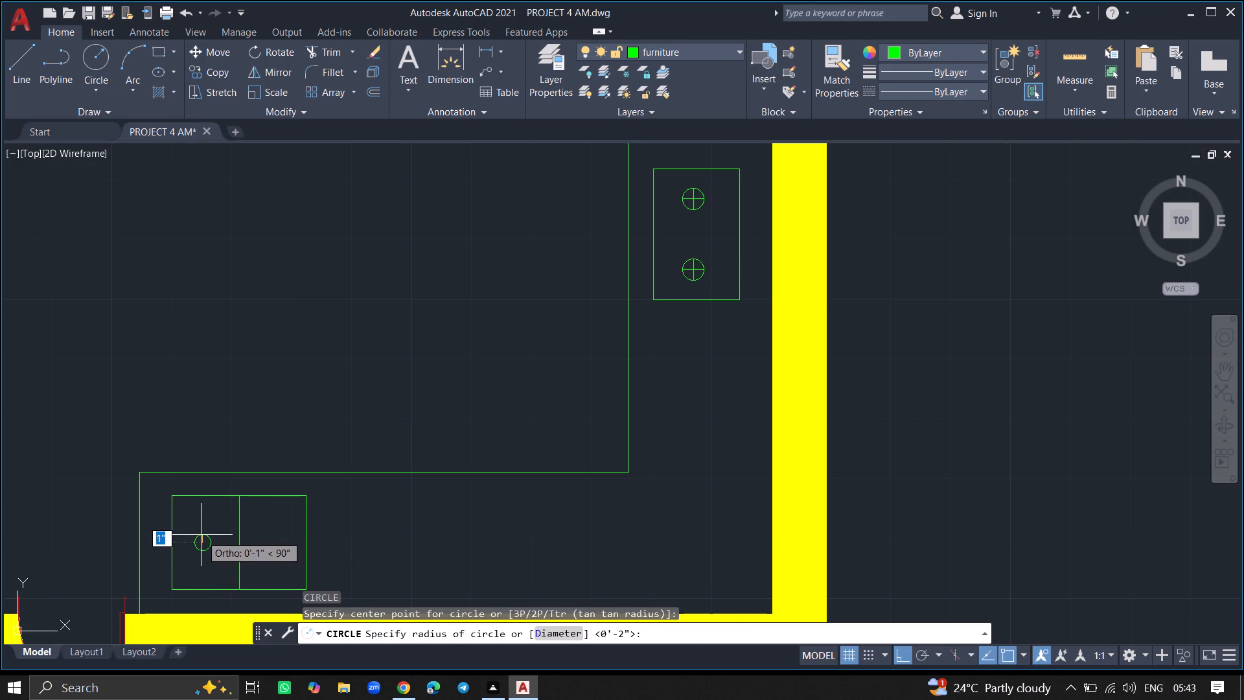
pyautogui.click(201, 535)
pyautogui.keyDown('ctrl'); pyautogui.scroll(4, 201, 544); pyautogui.keyUp('ctrl')
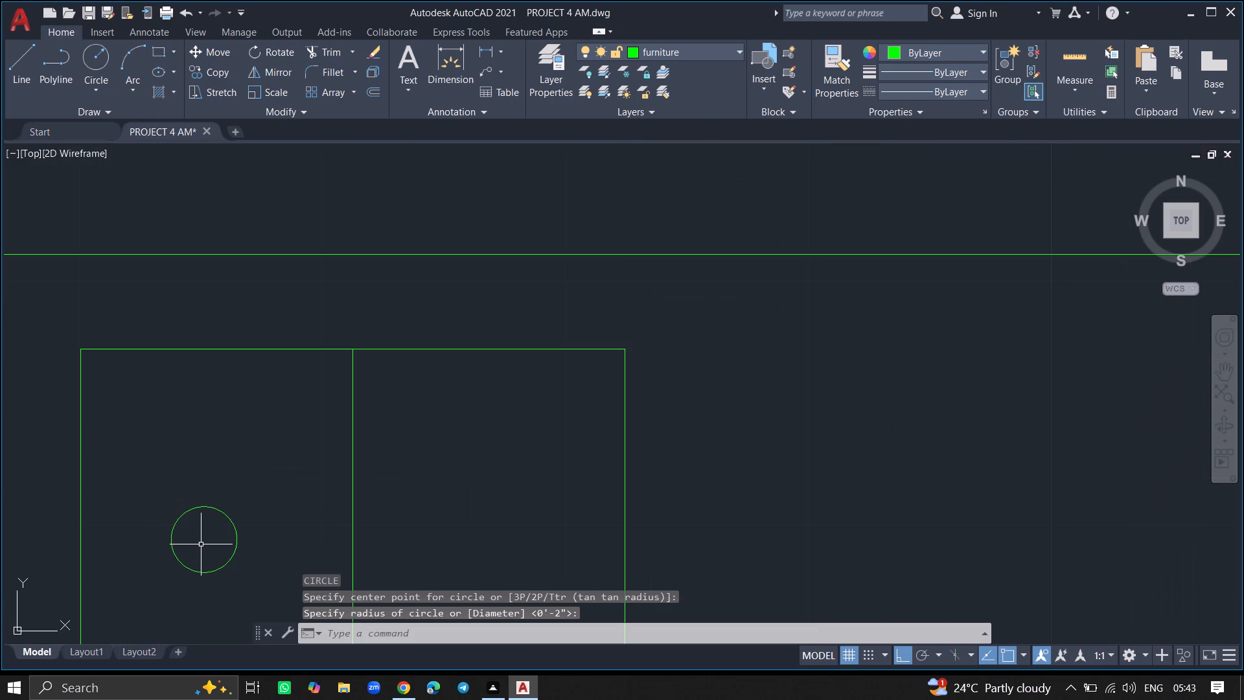
pyautogui.press('c')
pyautogui.press('Return')
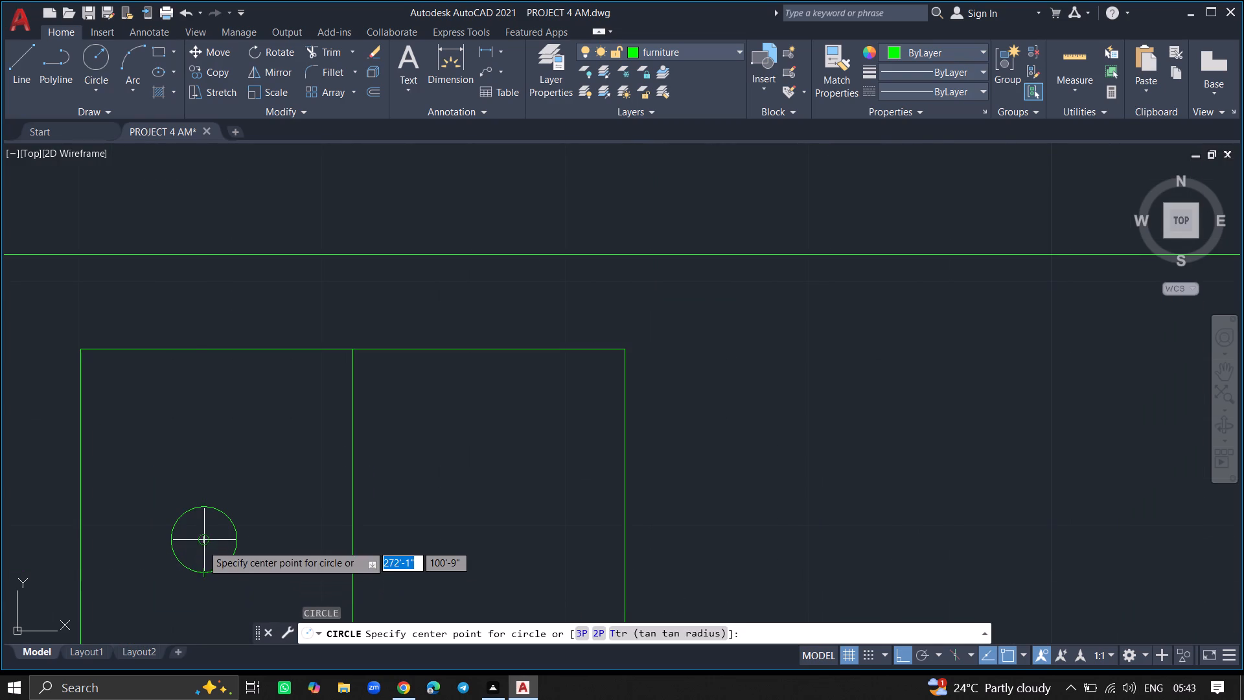
pyautogui.click(202, 544)
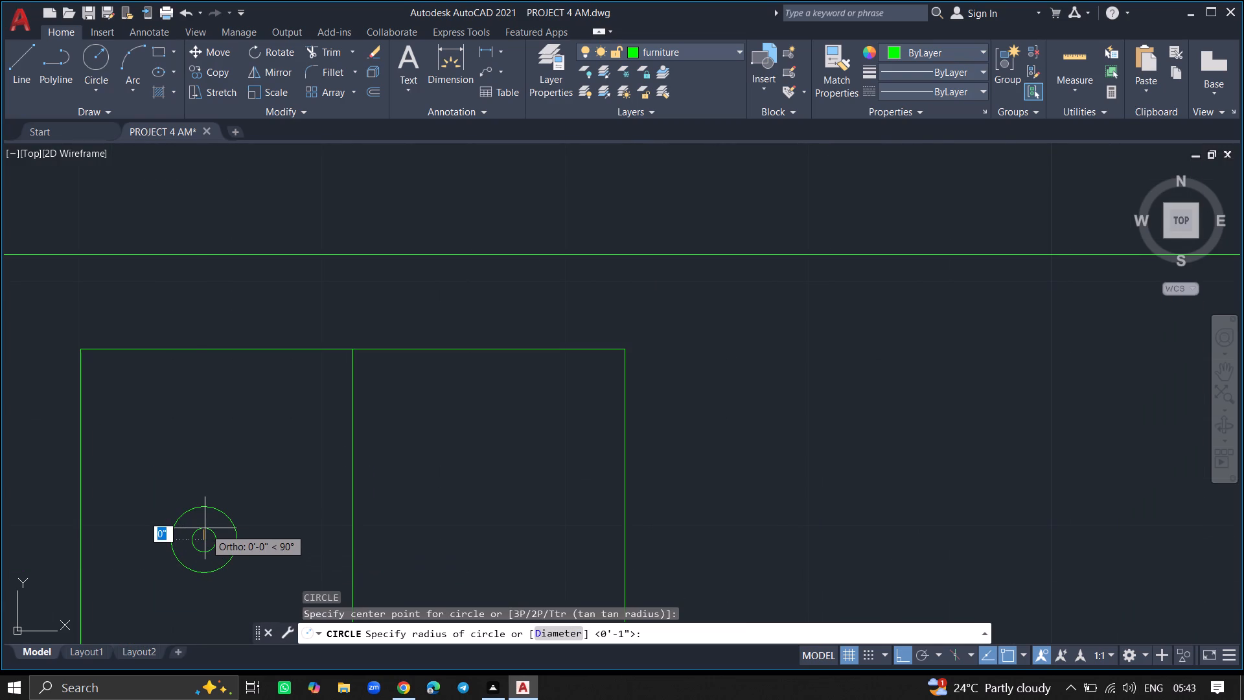
pyautogui.click(205, 528)
# Draw a line along the north edge of the south counter rectangle's east half, from the divider to the northeast corner.
pyautogui.keyDown('ctrl'); pyautogui.scroll(-3, 248, 512); pyautogui.keyUp('ctrl')
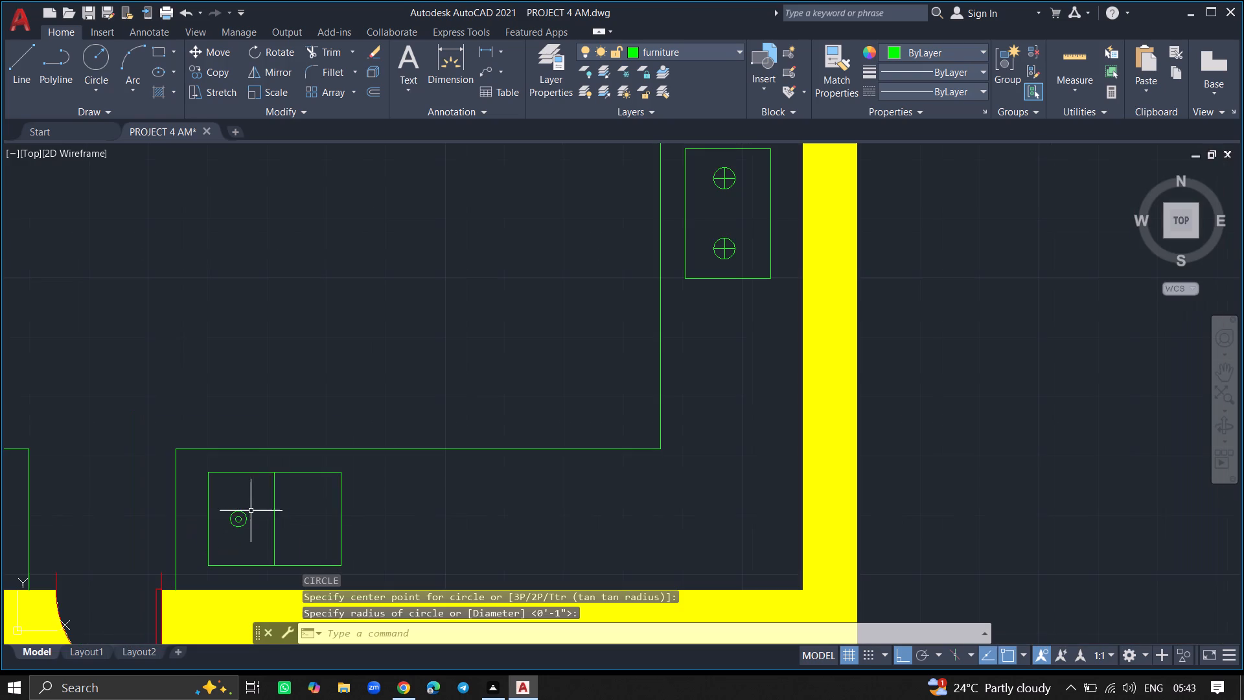
pyautogui.press('l')
pyautogui.press('Return')
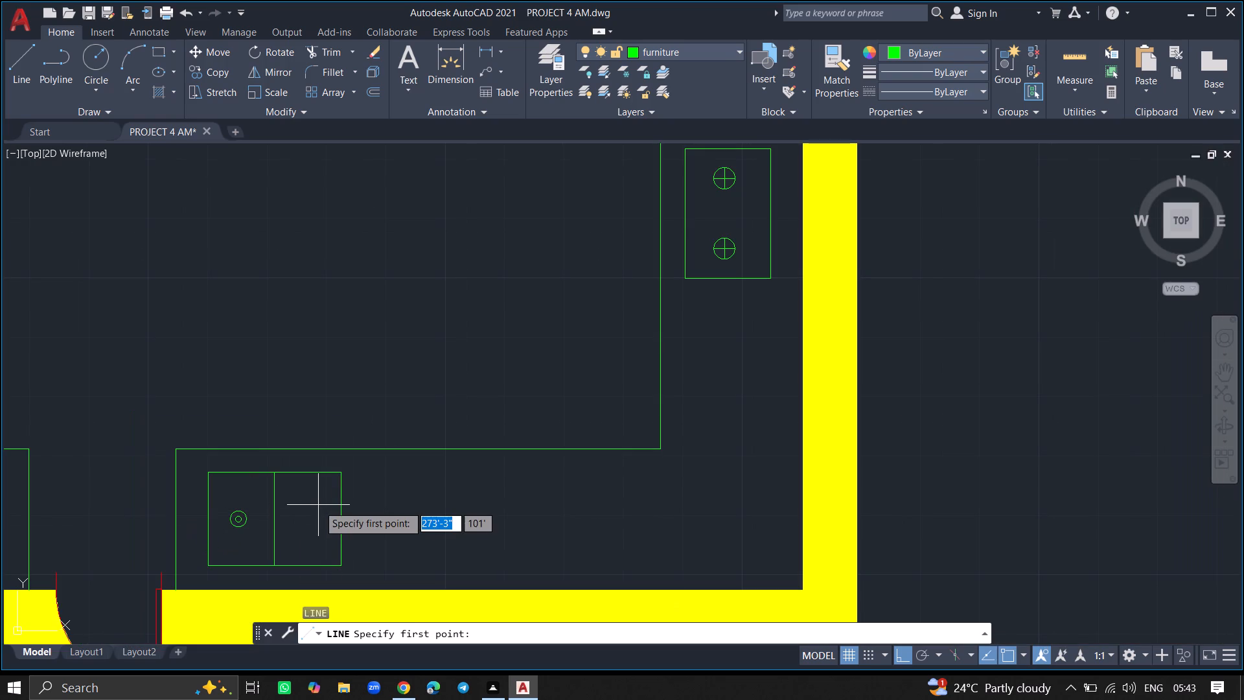
pyautogui.click(279, 472)
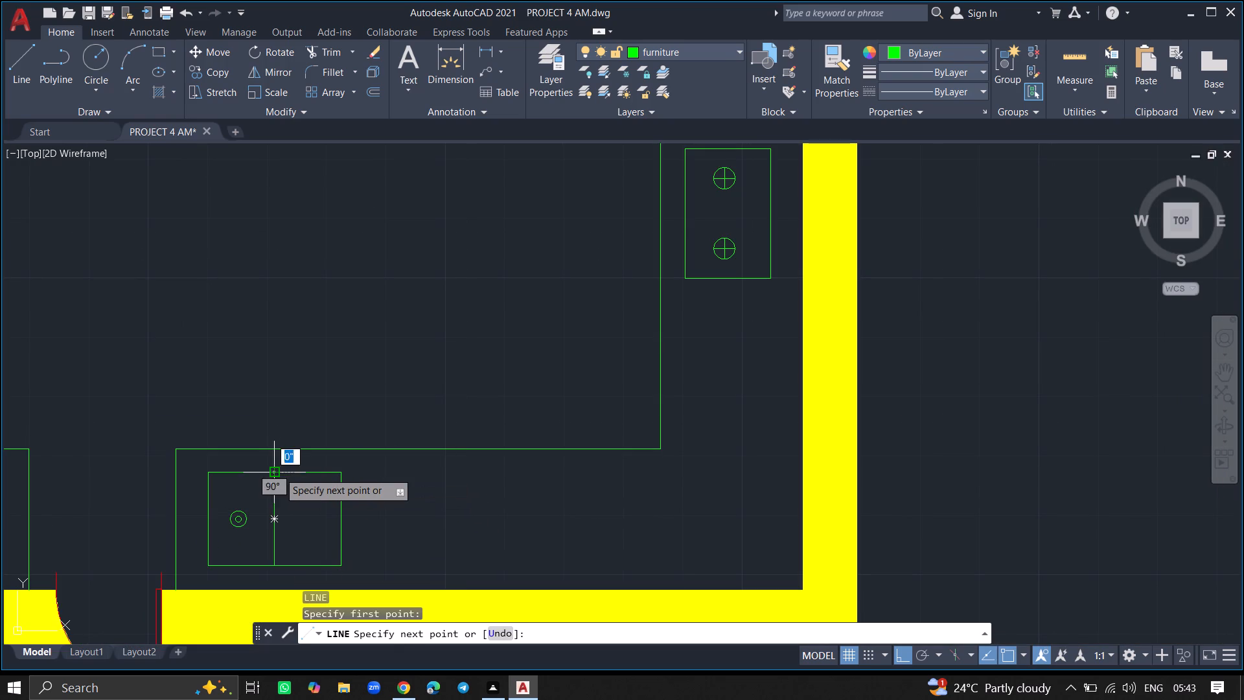
pyautogui.click(337, 472)
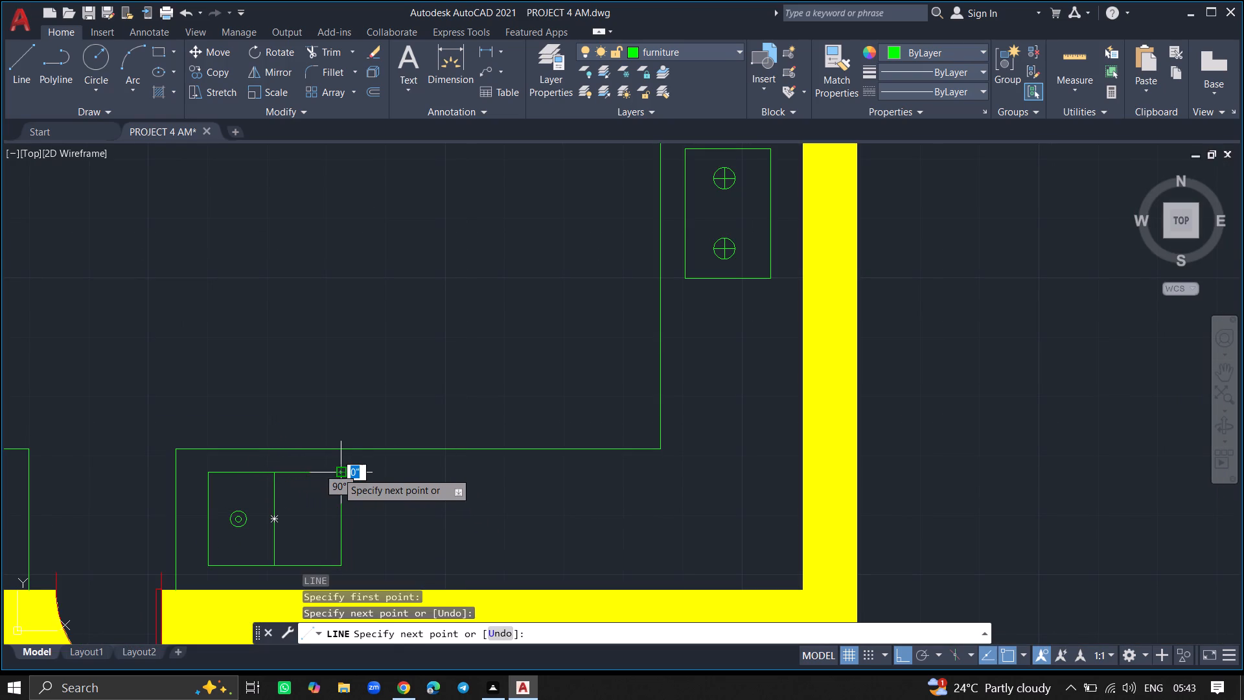
pyautogui.press('Return')
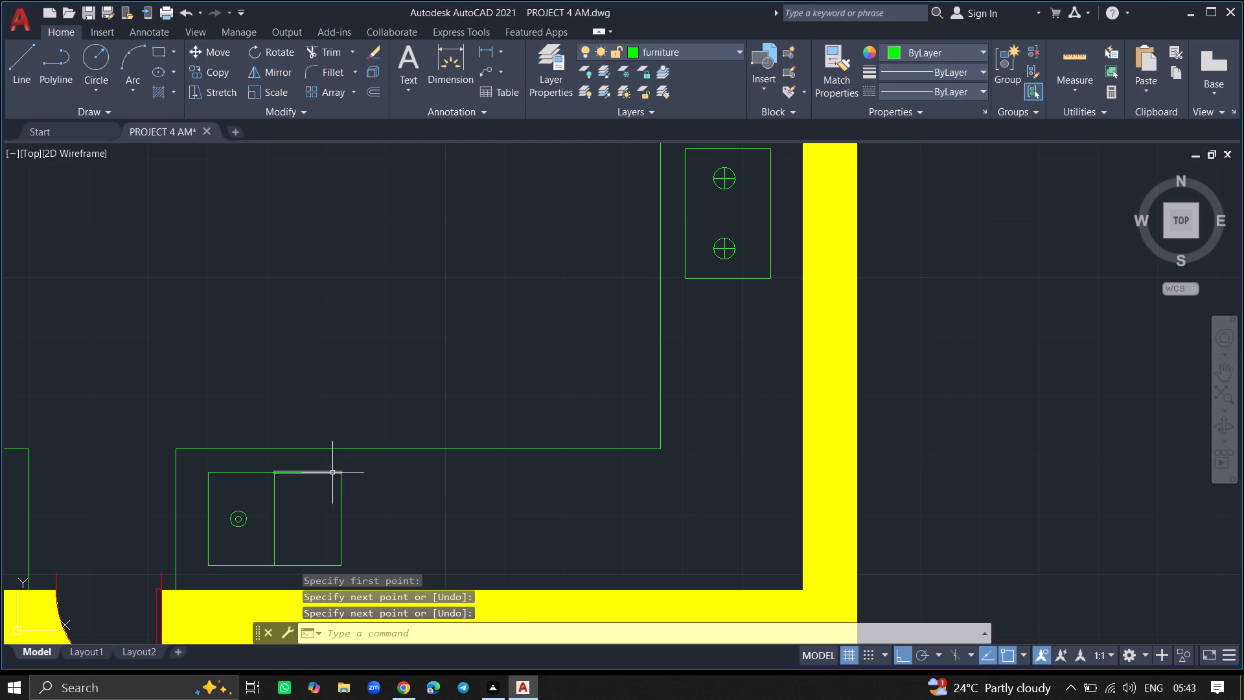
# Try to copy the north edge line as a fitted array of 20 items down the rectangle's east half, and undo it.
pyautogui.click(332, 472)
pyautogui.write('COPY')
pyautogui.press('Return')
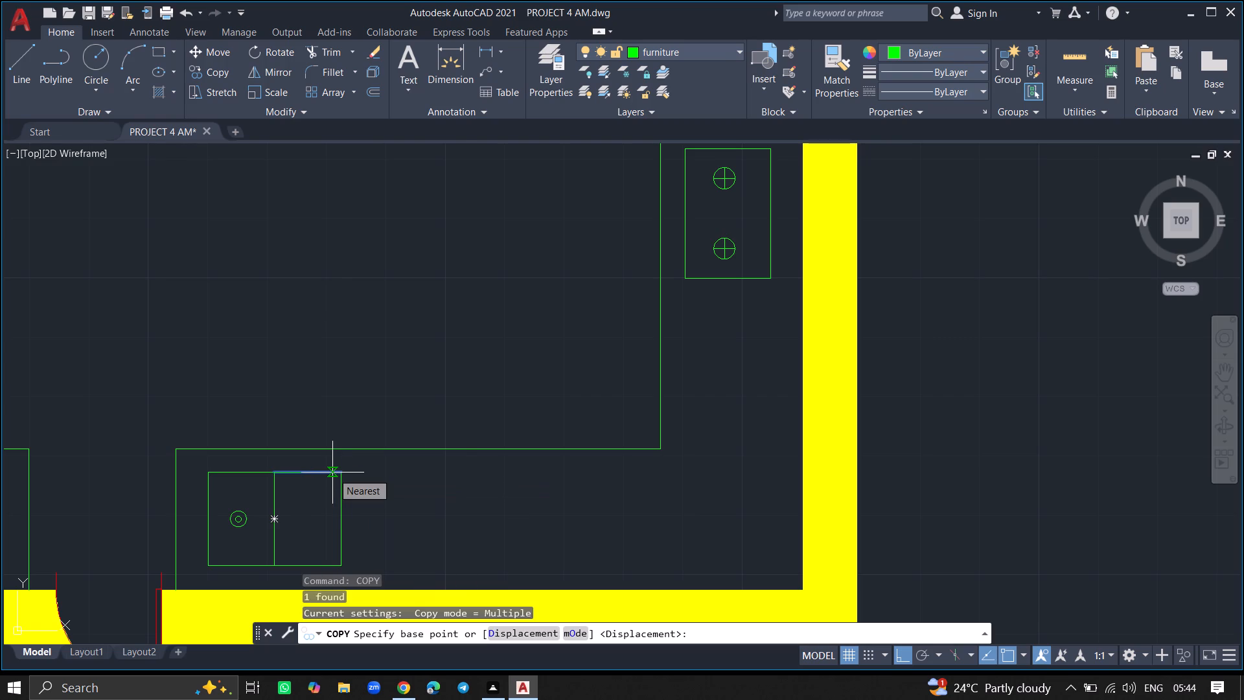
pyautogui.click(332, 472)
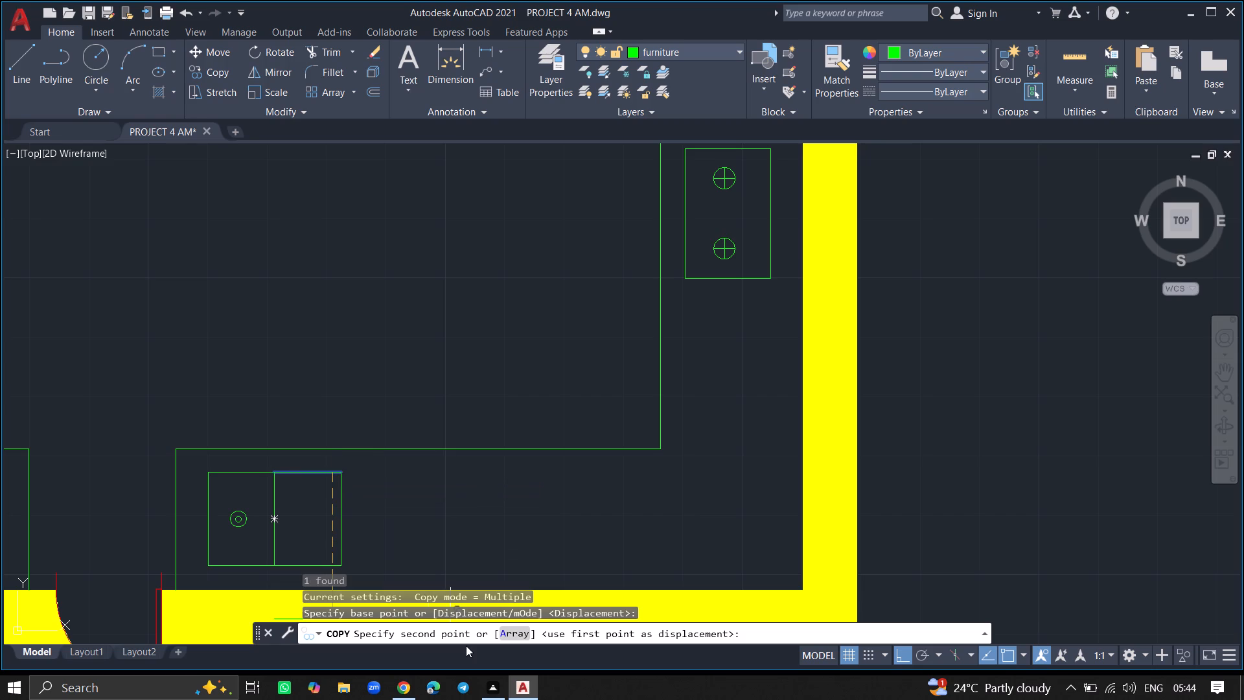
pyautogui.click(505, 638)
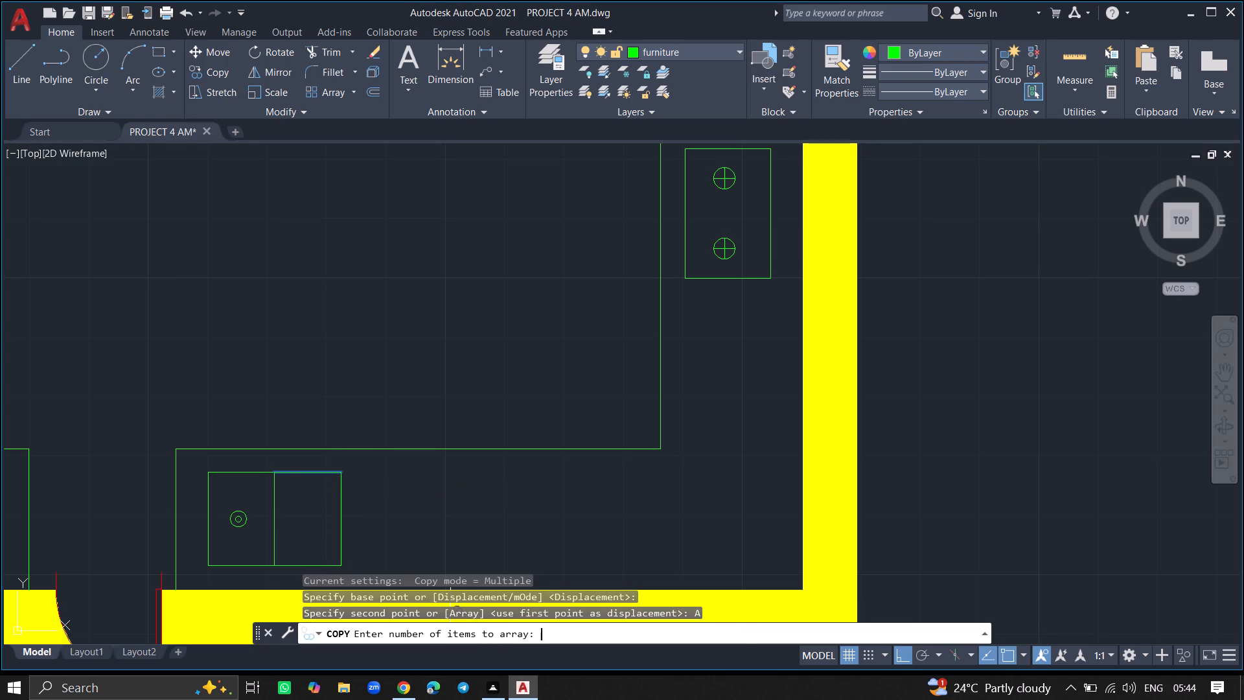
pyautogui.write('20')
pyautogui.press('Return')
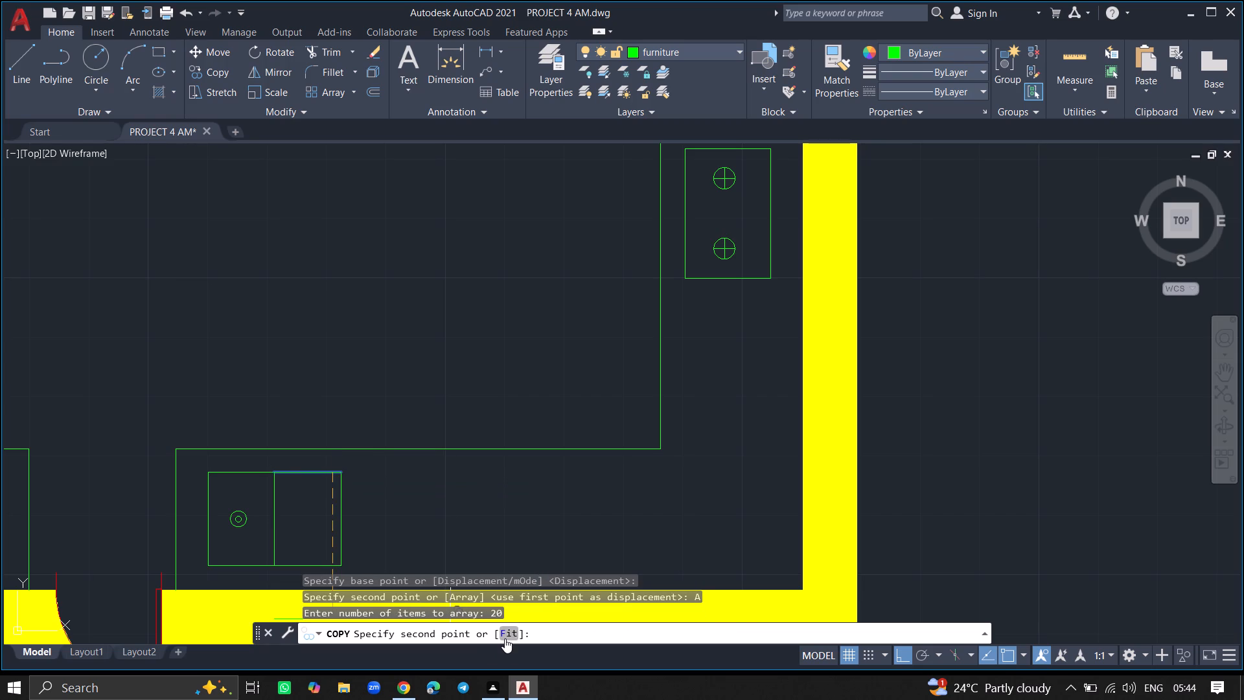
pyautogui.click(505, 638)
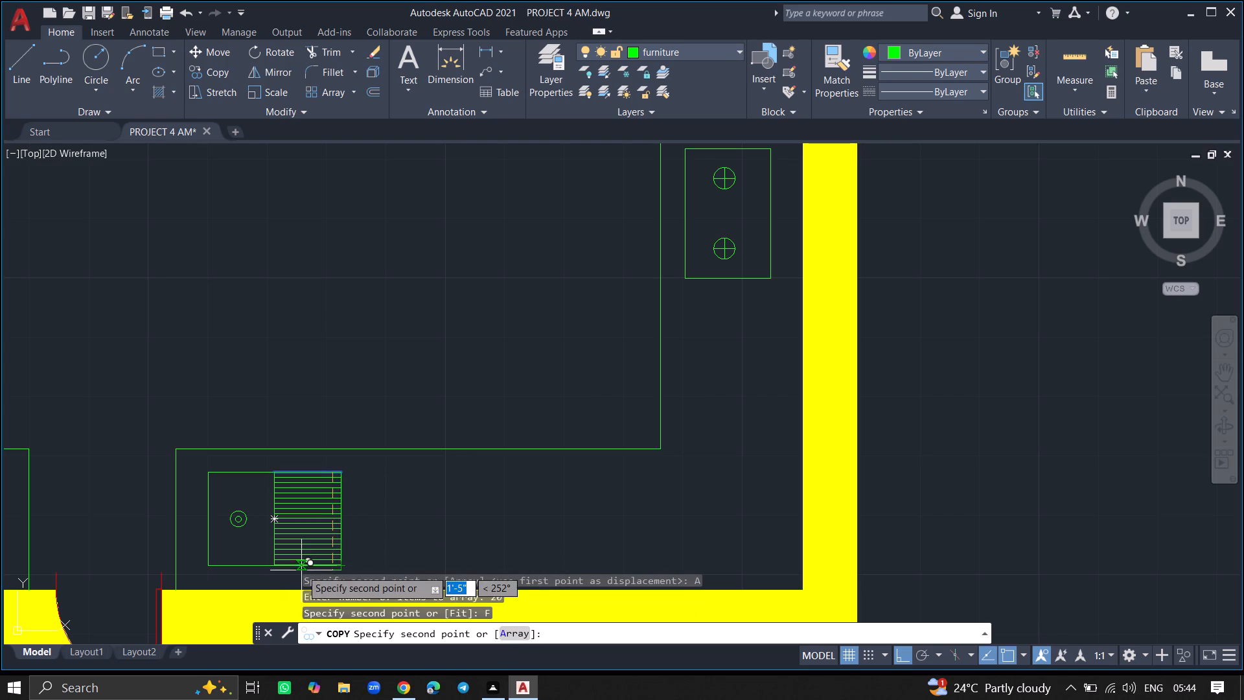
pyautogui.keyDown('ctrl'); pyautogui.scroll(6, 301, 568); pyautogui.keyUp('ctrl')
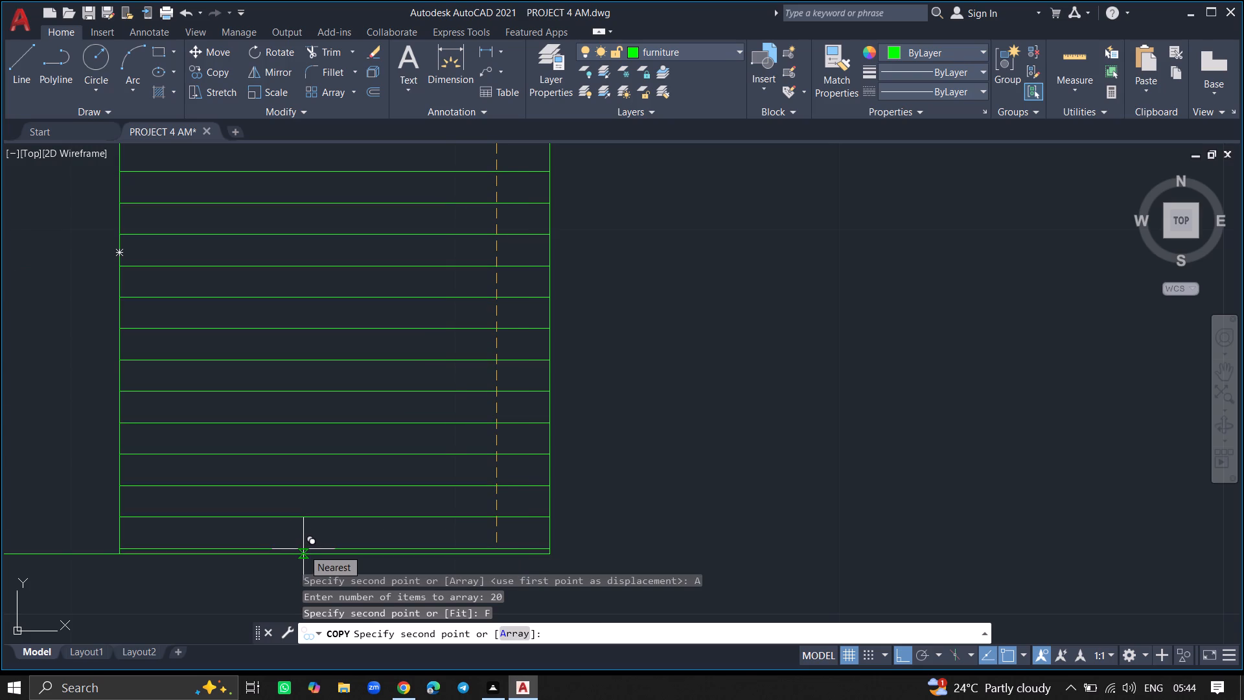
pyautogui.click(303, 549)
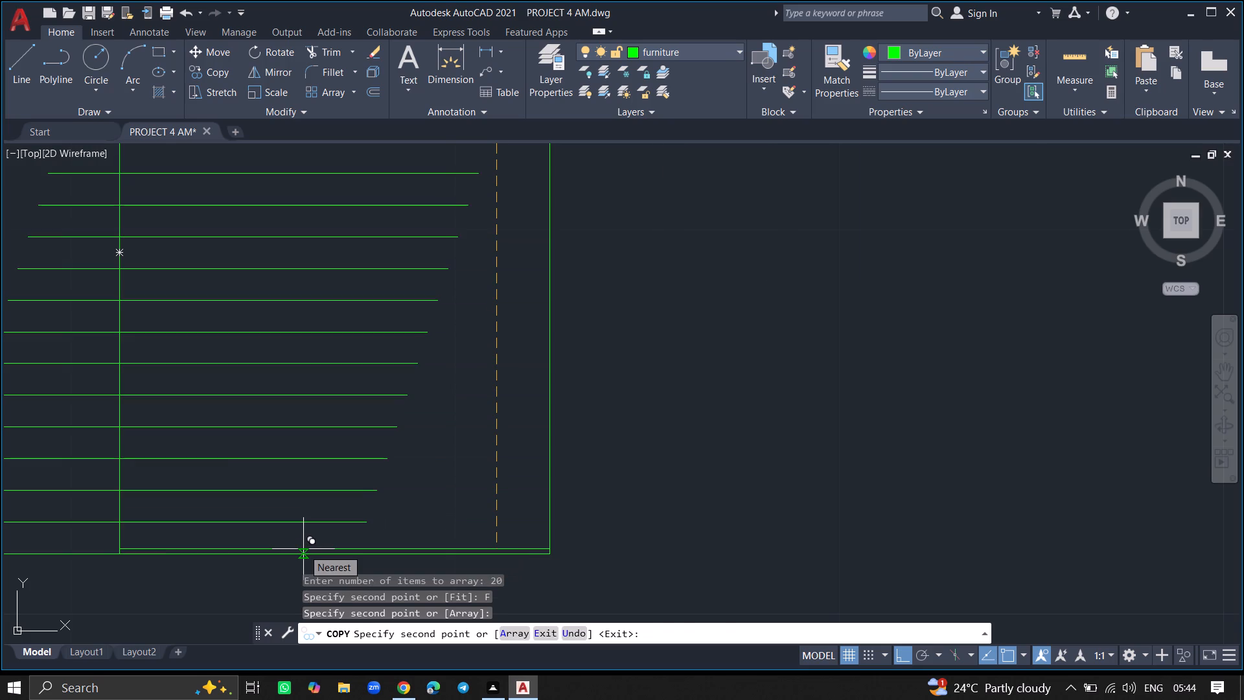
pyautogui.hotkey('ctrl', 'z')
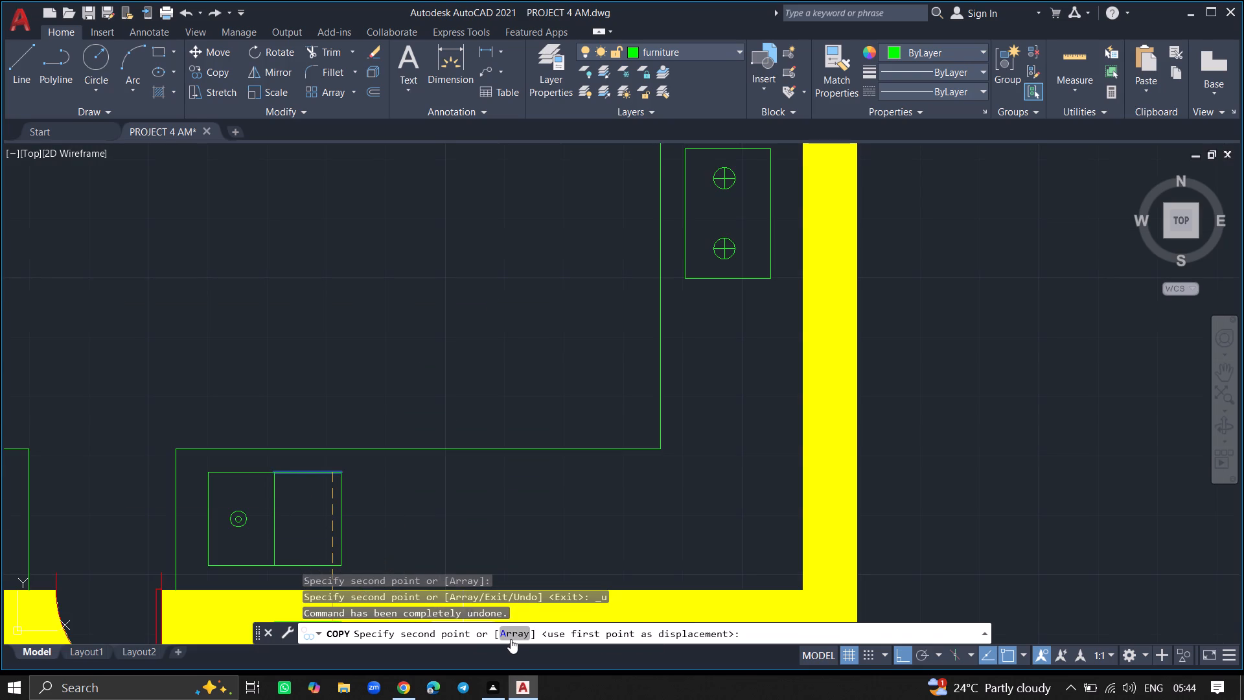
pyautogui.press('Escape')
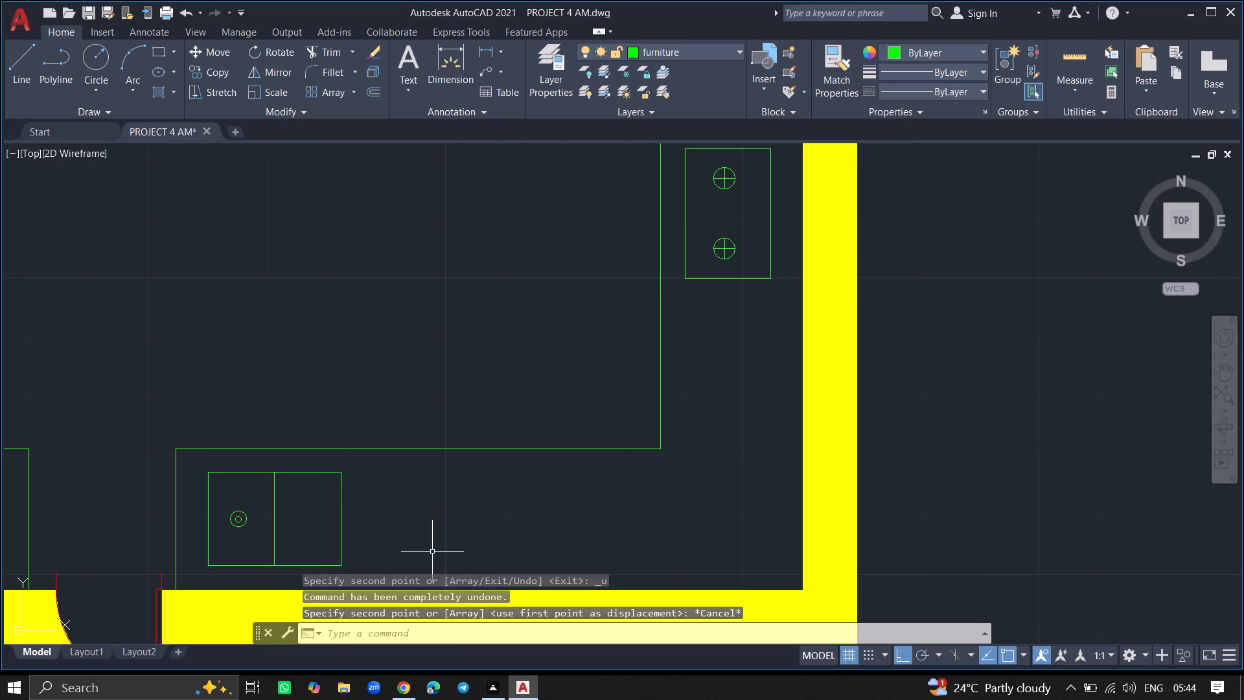
# Copy the sink's north edge line as a fitted array of 20 items down the east half to the south edge.
pyautogui.click(303, 472)
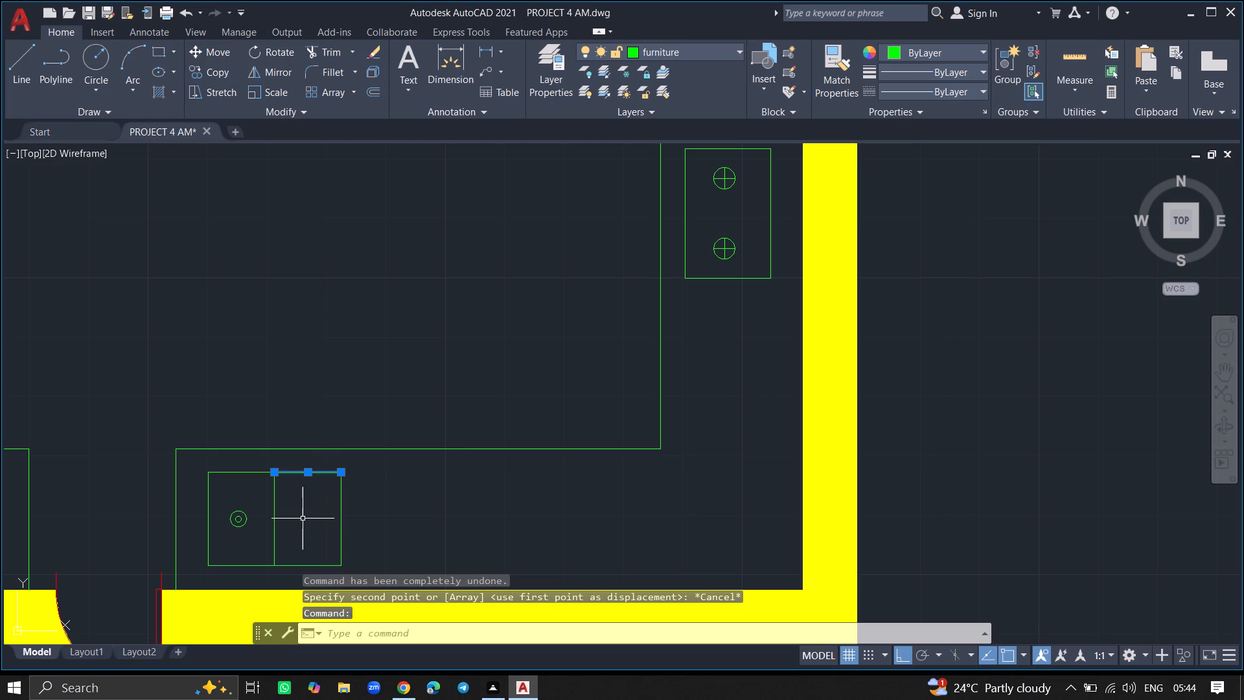
pyautogui.write('COPY')
pyautogui.press('Return')
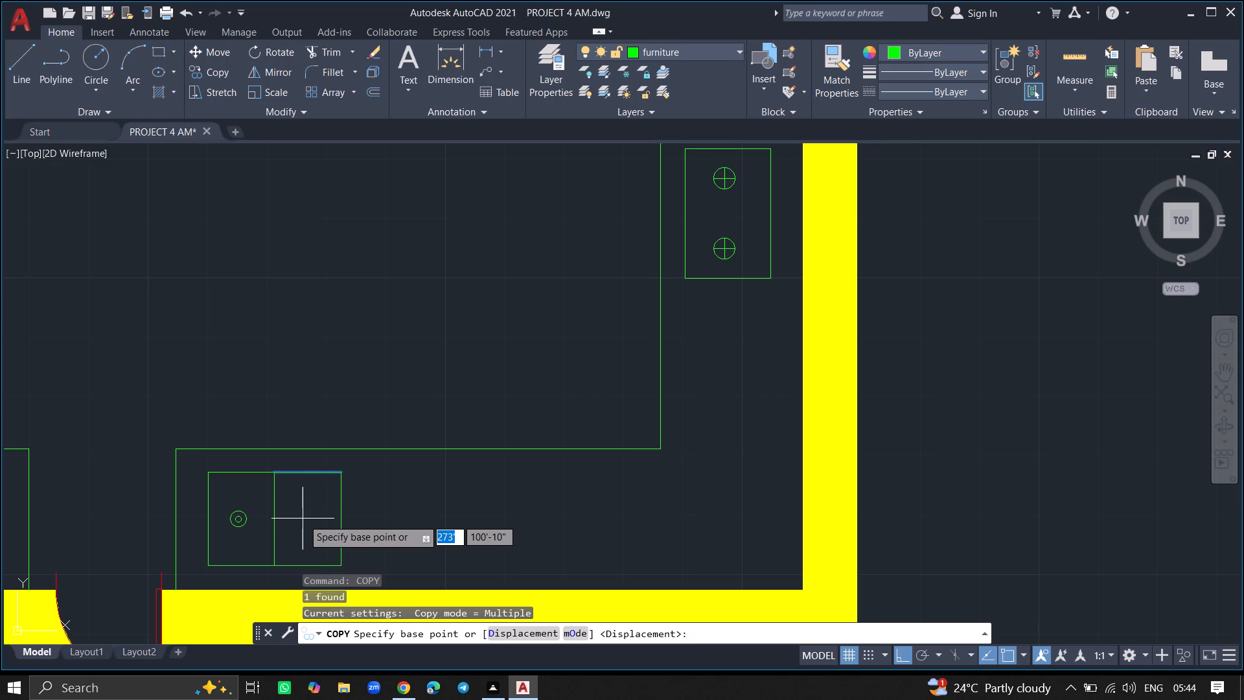
pyautogui.click(306, 471)
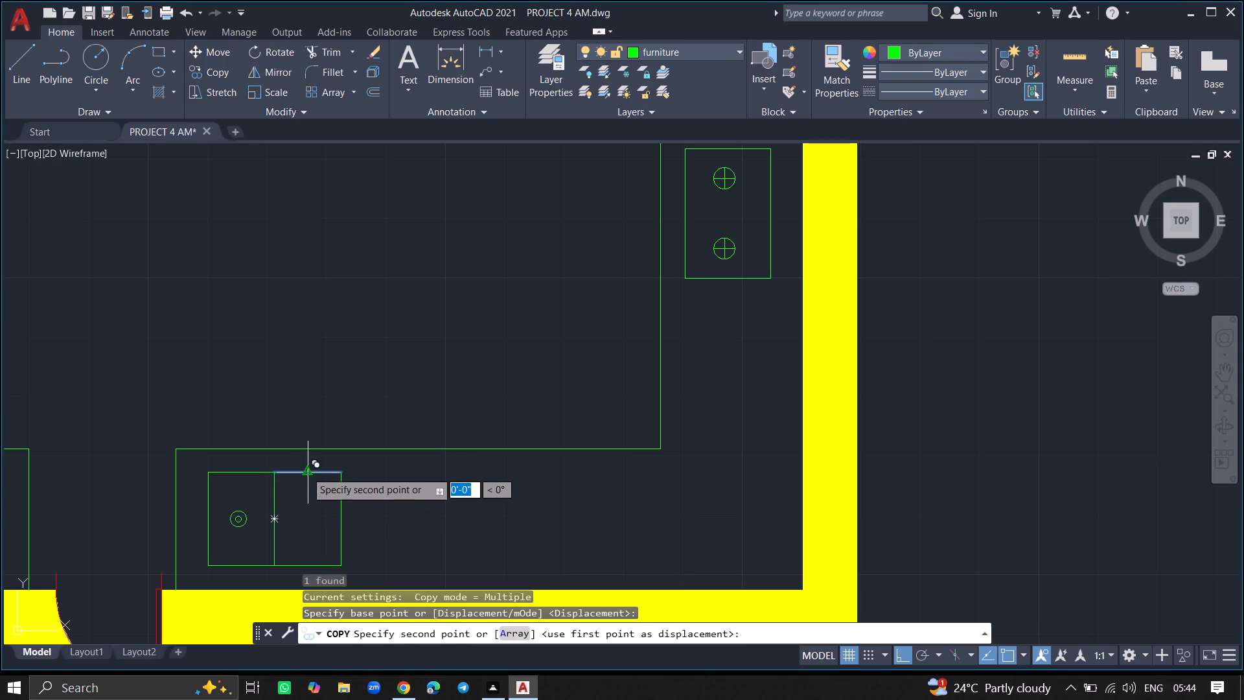
pyautogui.click(505, 637)
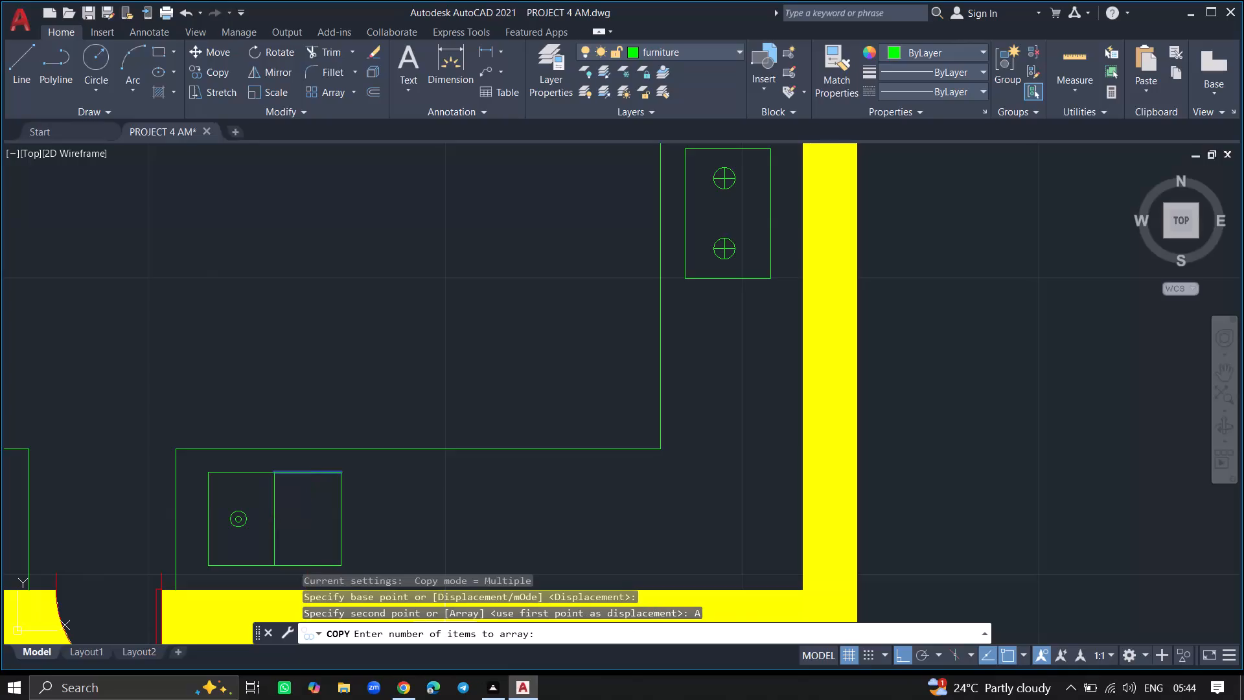
pyautogui.press('2')
pyautogui.press('0')
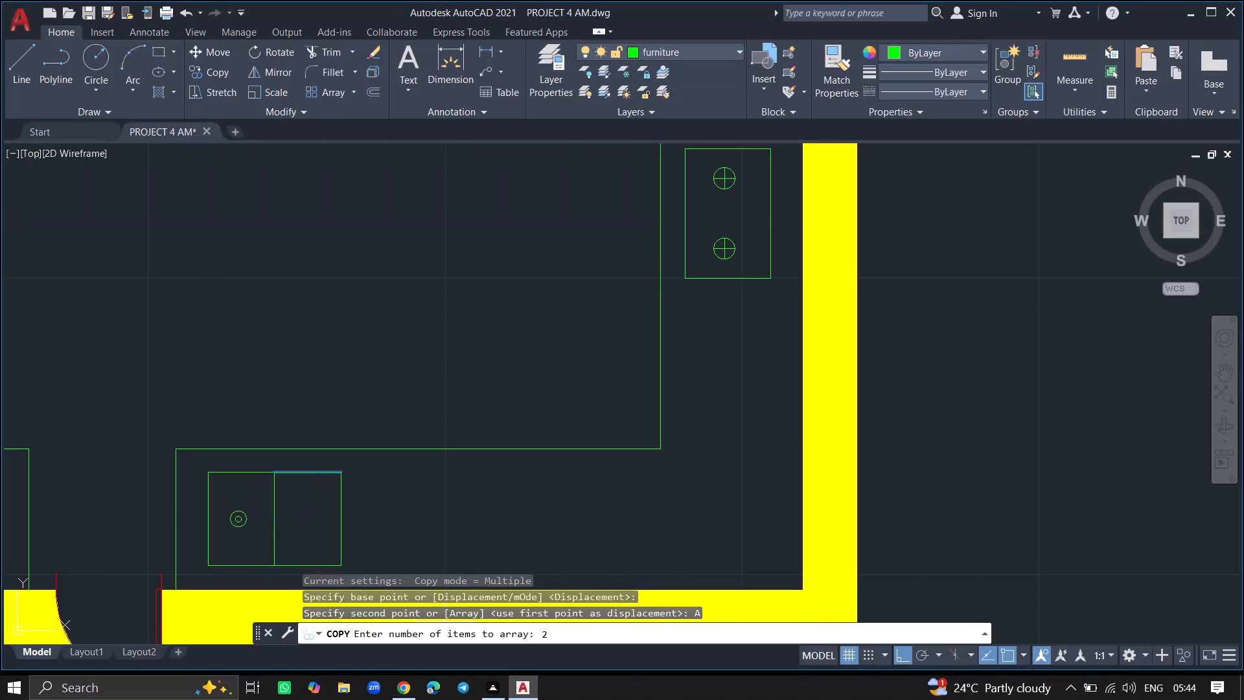
pyautogui.press('Return')
pyautogui.click(505, 637)
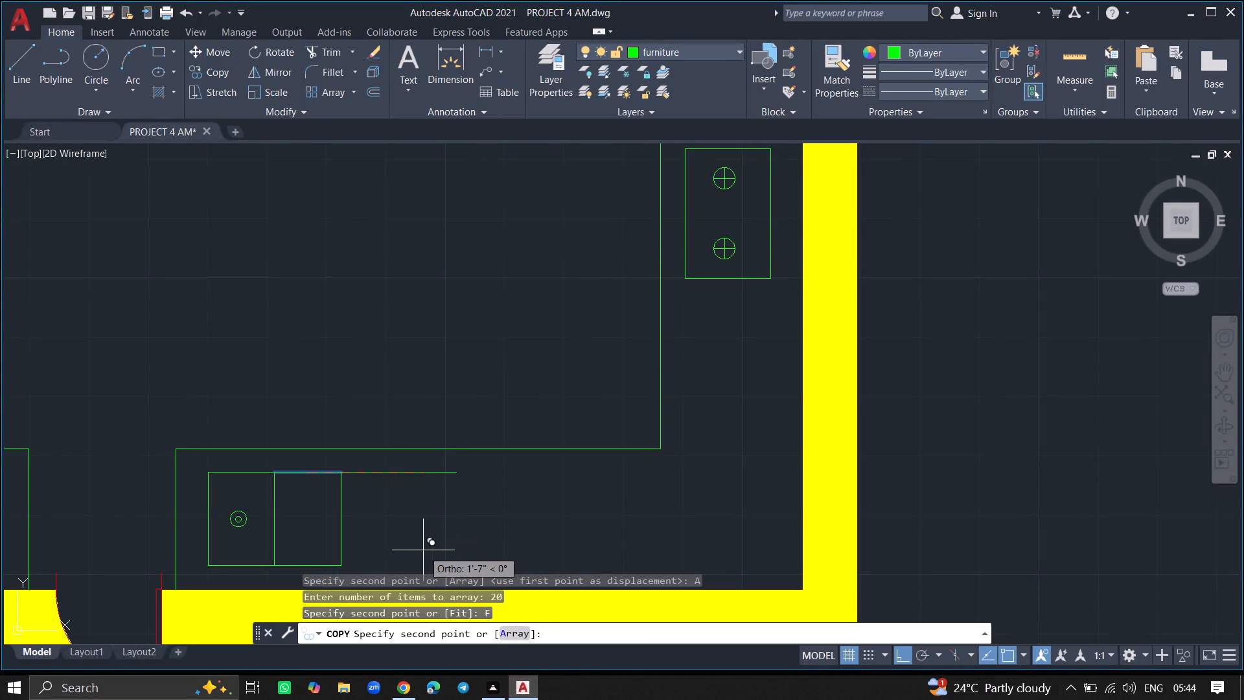
pyautogui.click(305, 565)
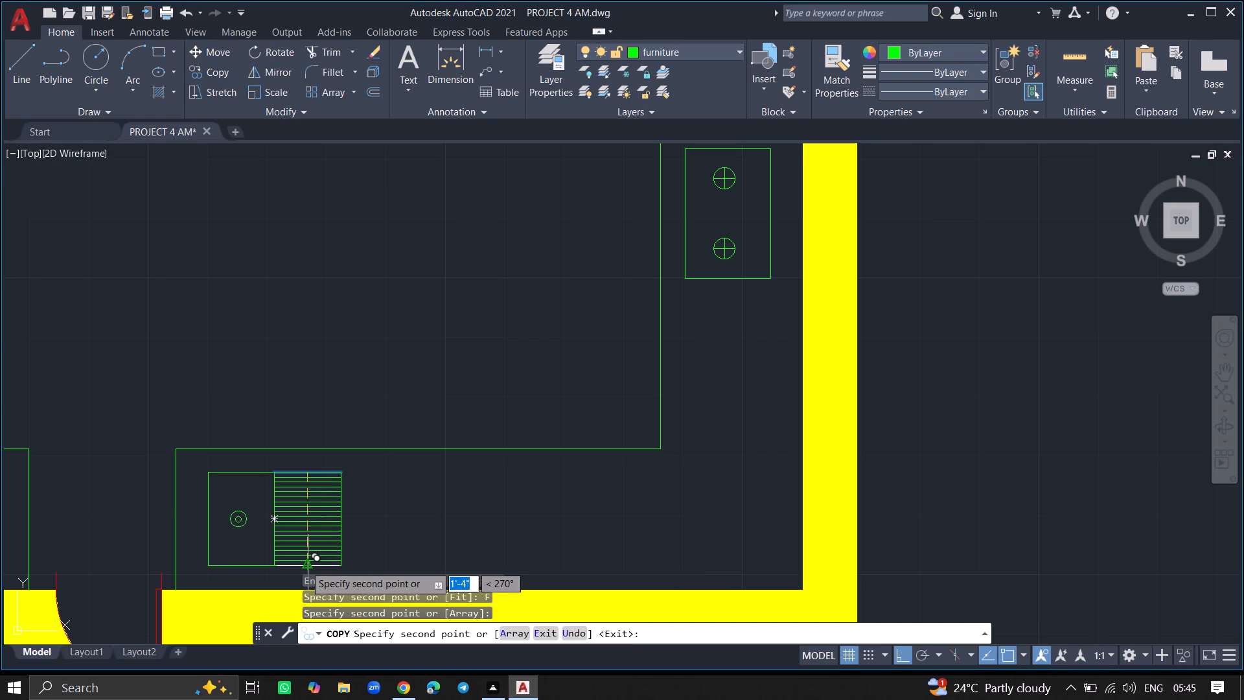
pyautogui.press('Return')
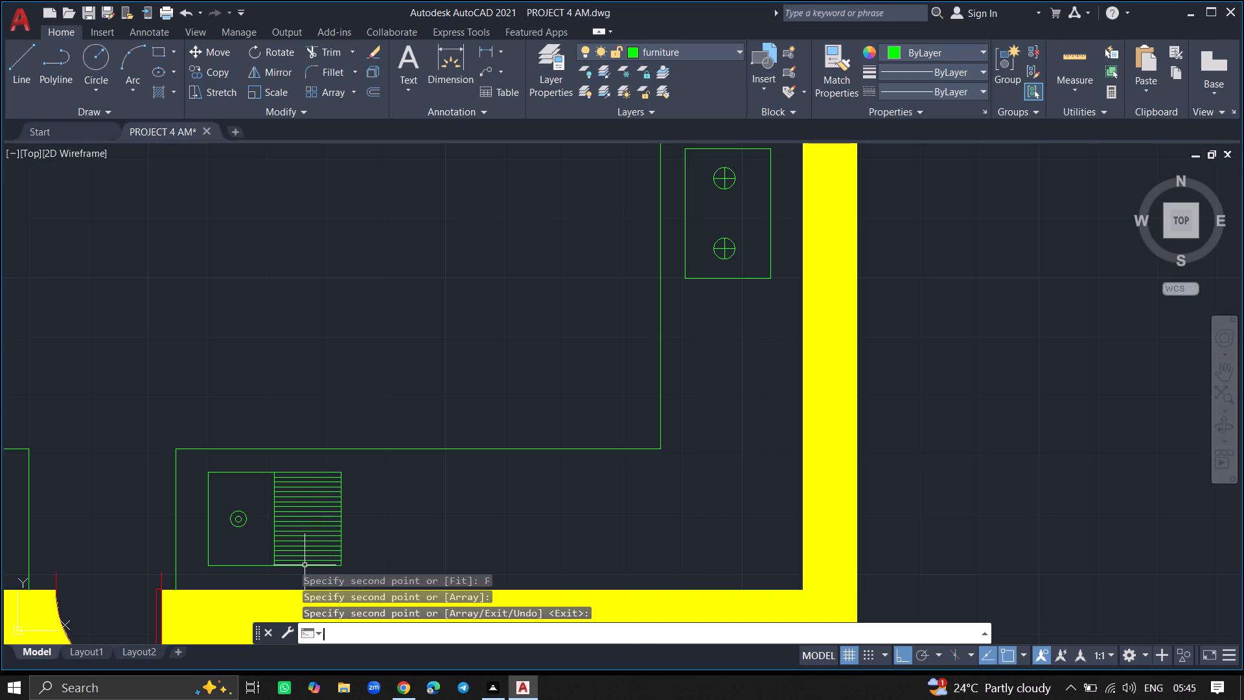
# Draw a rectangle about 1'-5" wide near the southwest corner of the room south of the kitchen.
pyautogui.keyDown('ctrl'); pyautogui.scroll(-2, 305, 565); pyautogui.keyUp('ctrl')
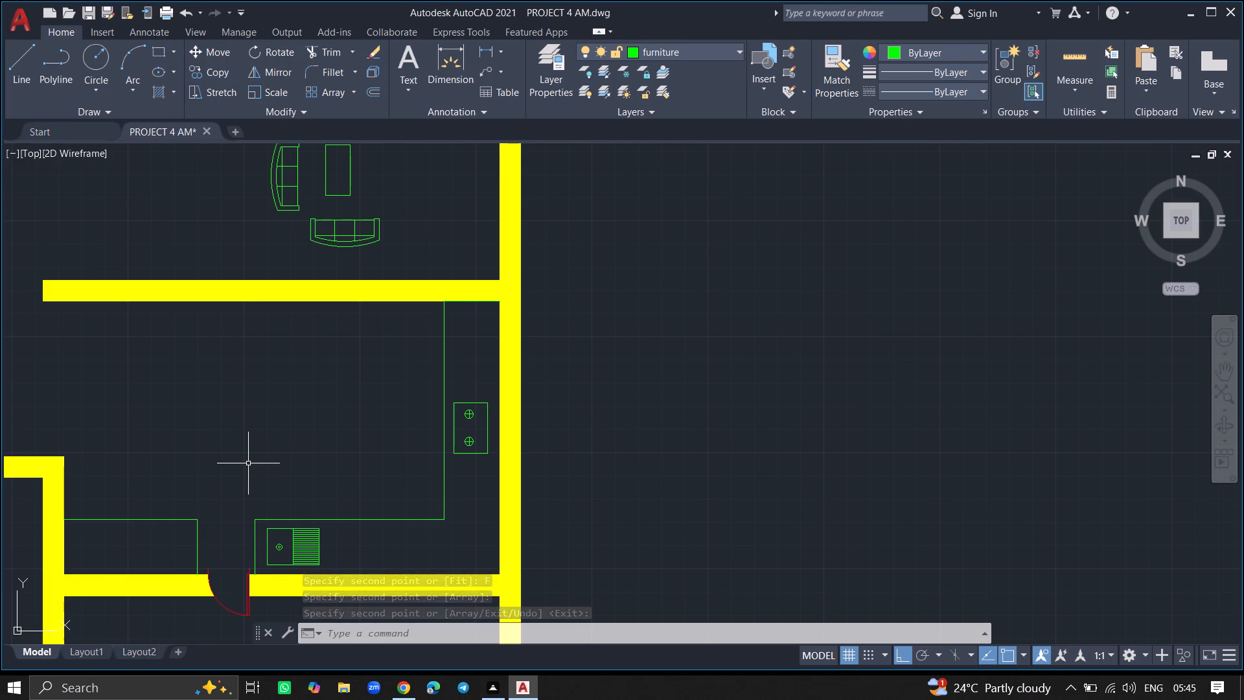
pyautogui.keyDown('ctrl'); pyautogui.scroll(-4, 248, 463); pyautogui.keyUp('ctrl')
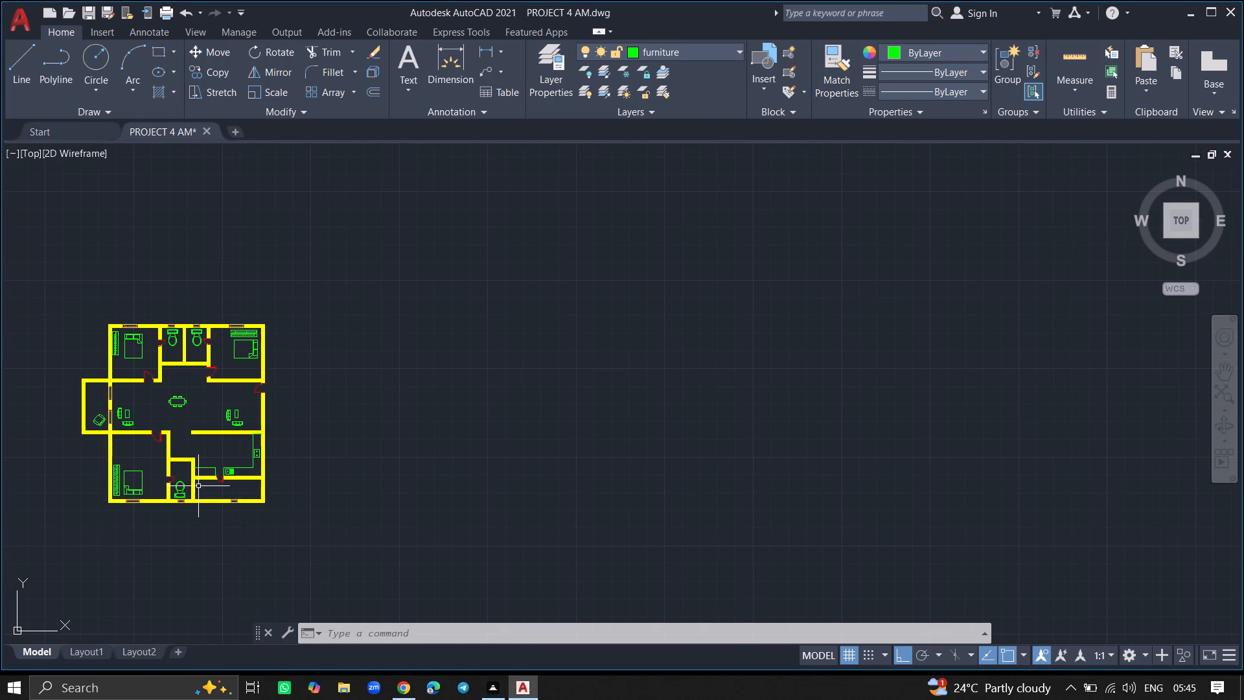
pyautogui.keyDown('ctrl'); pyautogui.scroll(5, 202, 500); pyautogui.keyUp('ctrl')
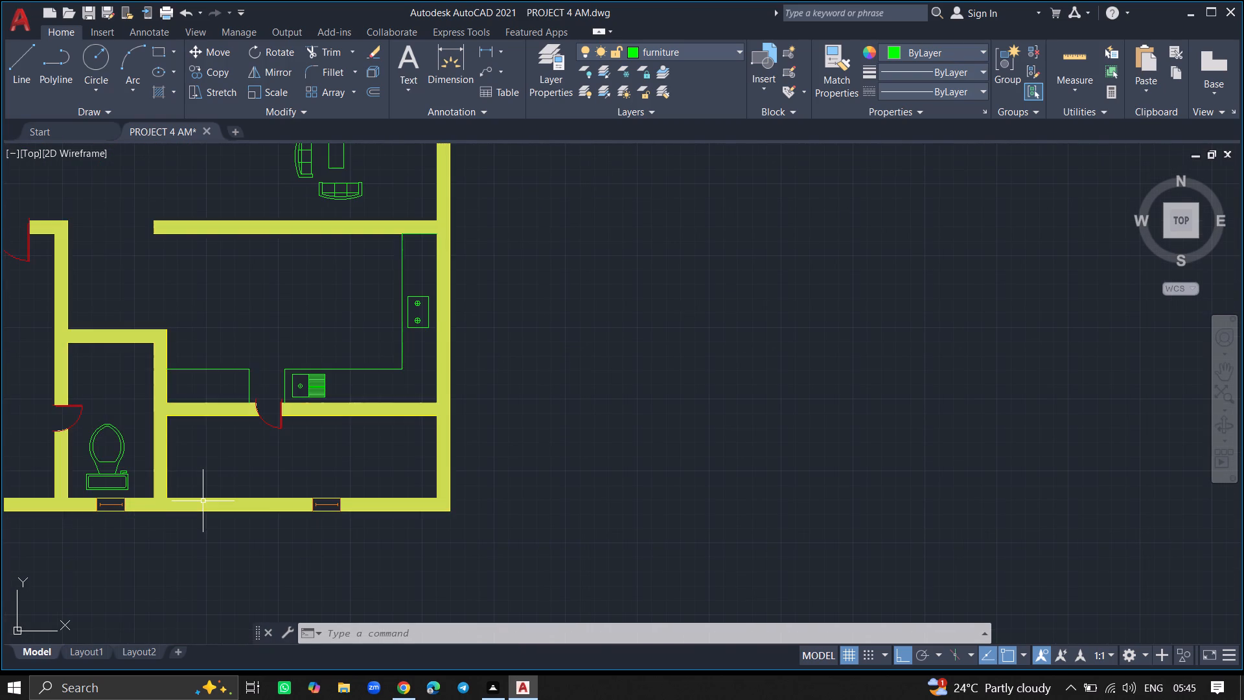
pyautogui.keyDown('ctrl'); pyautogui.scroll(6, 196, 478); pyautogui.keyUp('ctrl')
pyautogui.keyDown('ctrl'); pyautogui.scroll(-9, 196, 478); pyautogui.keyUp('ctrl')
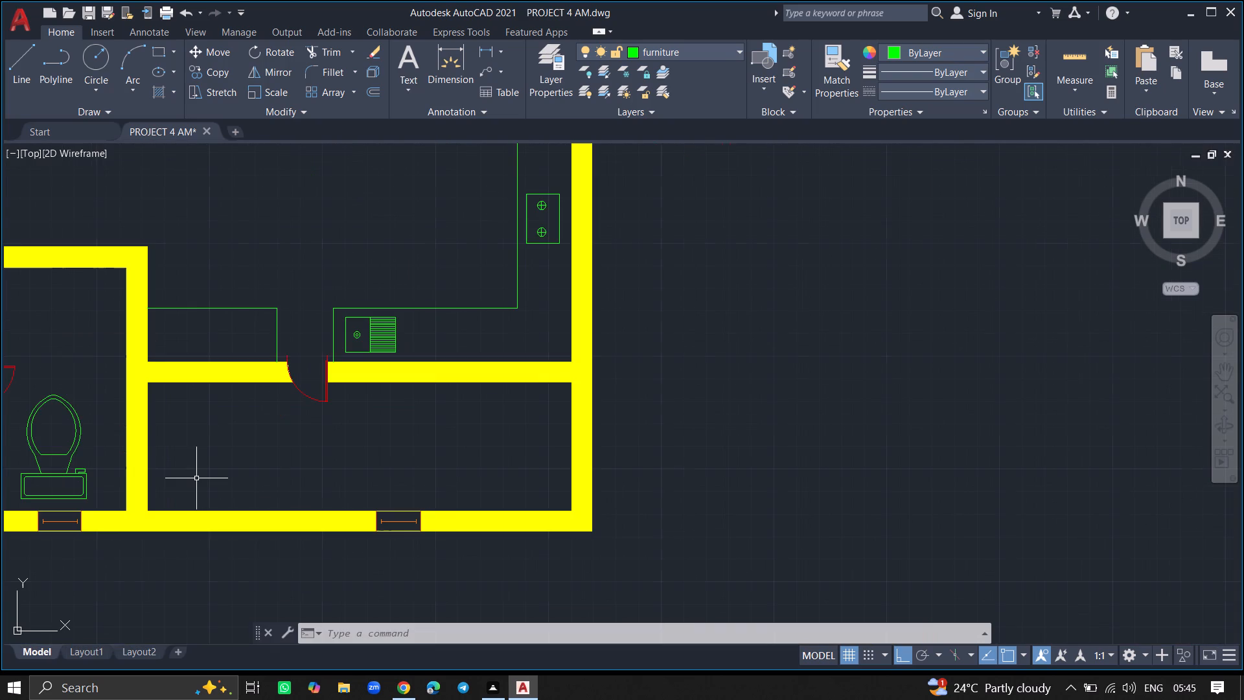
pyautogui.write('REC')
pyautogui.press('Return')
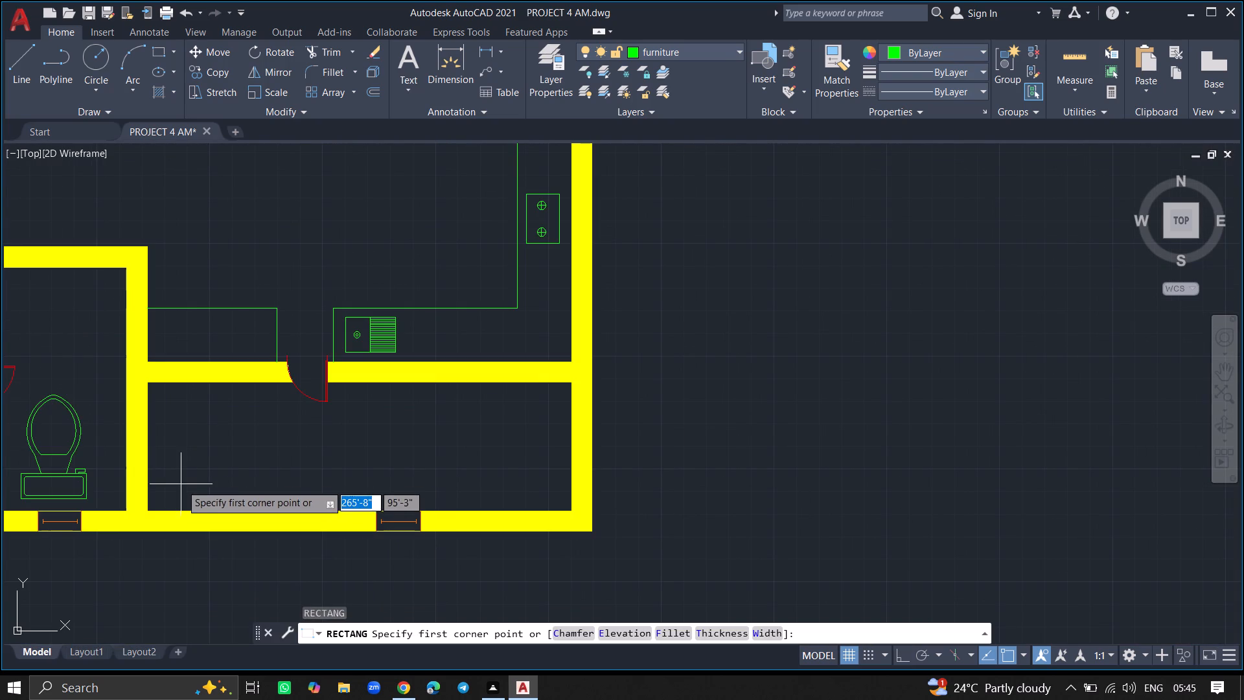
pyautogui.click(166, 494)
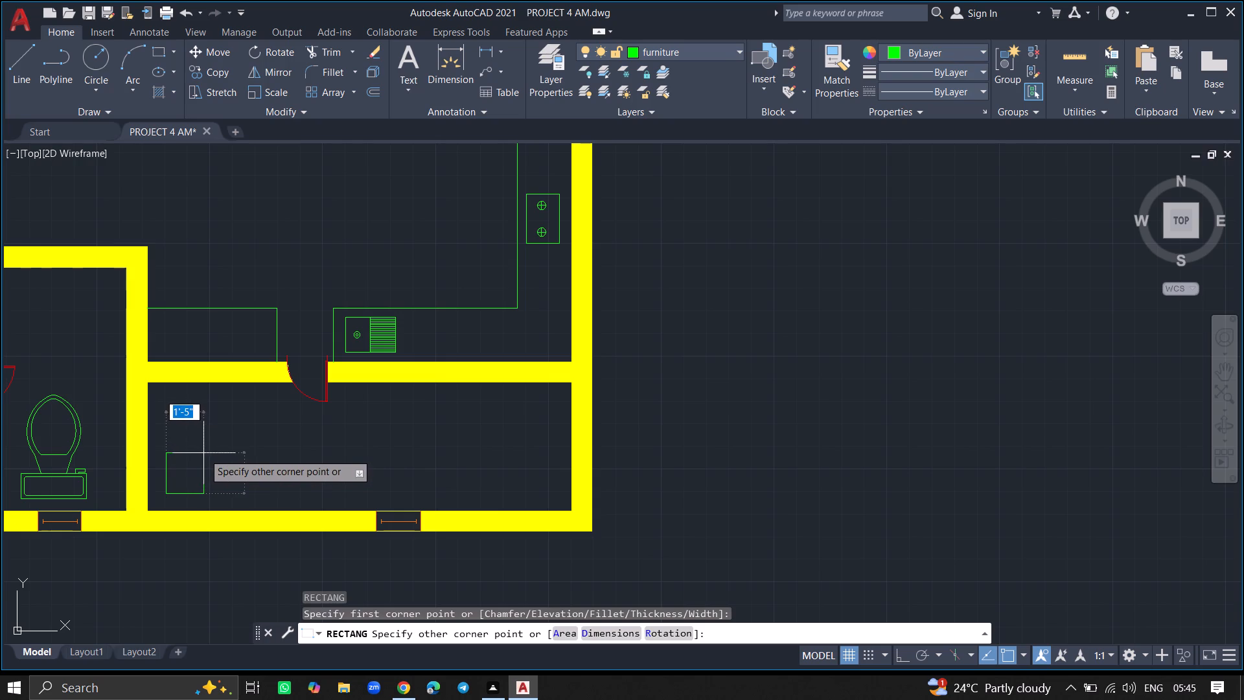
pyautogui.click(204, 453)
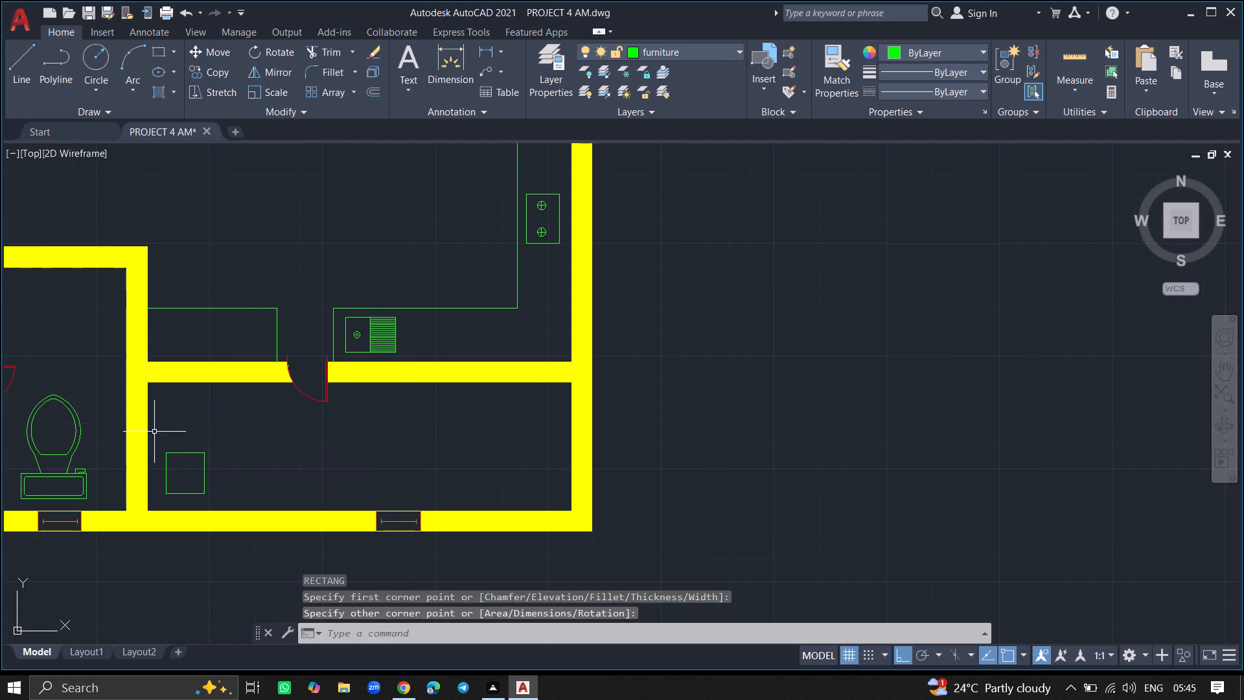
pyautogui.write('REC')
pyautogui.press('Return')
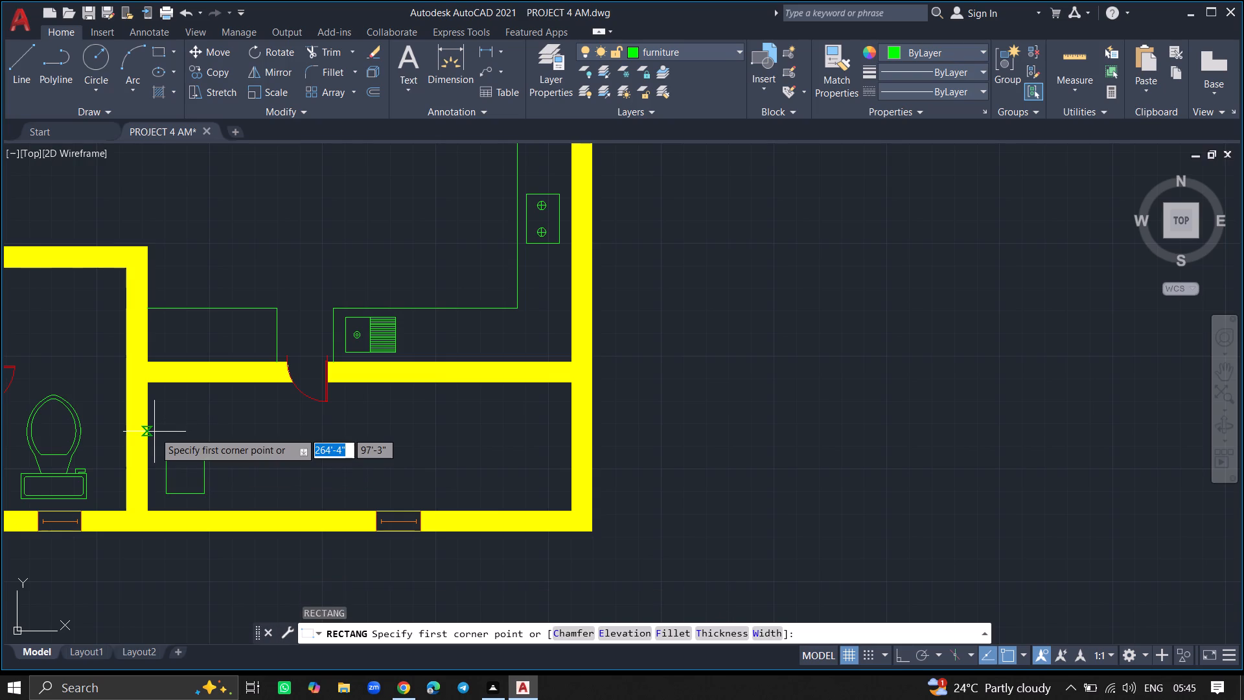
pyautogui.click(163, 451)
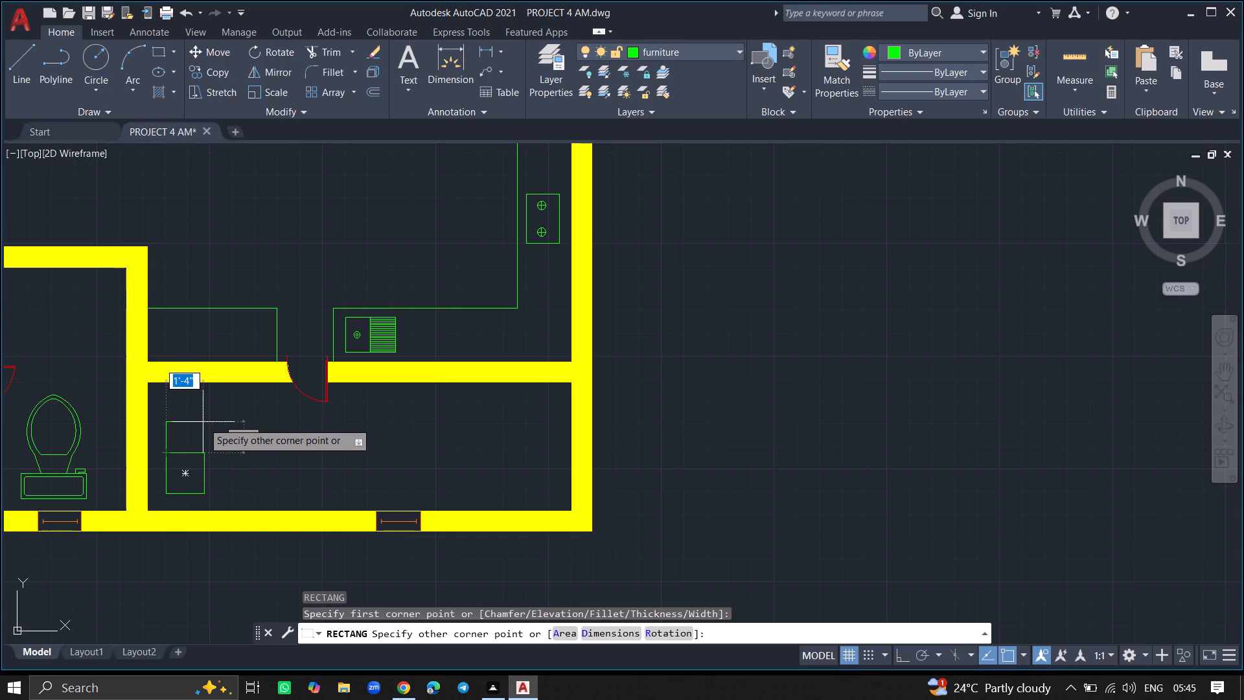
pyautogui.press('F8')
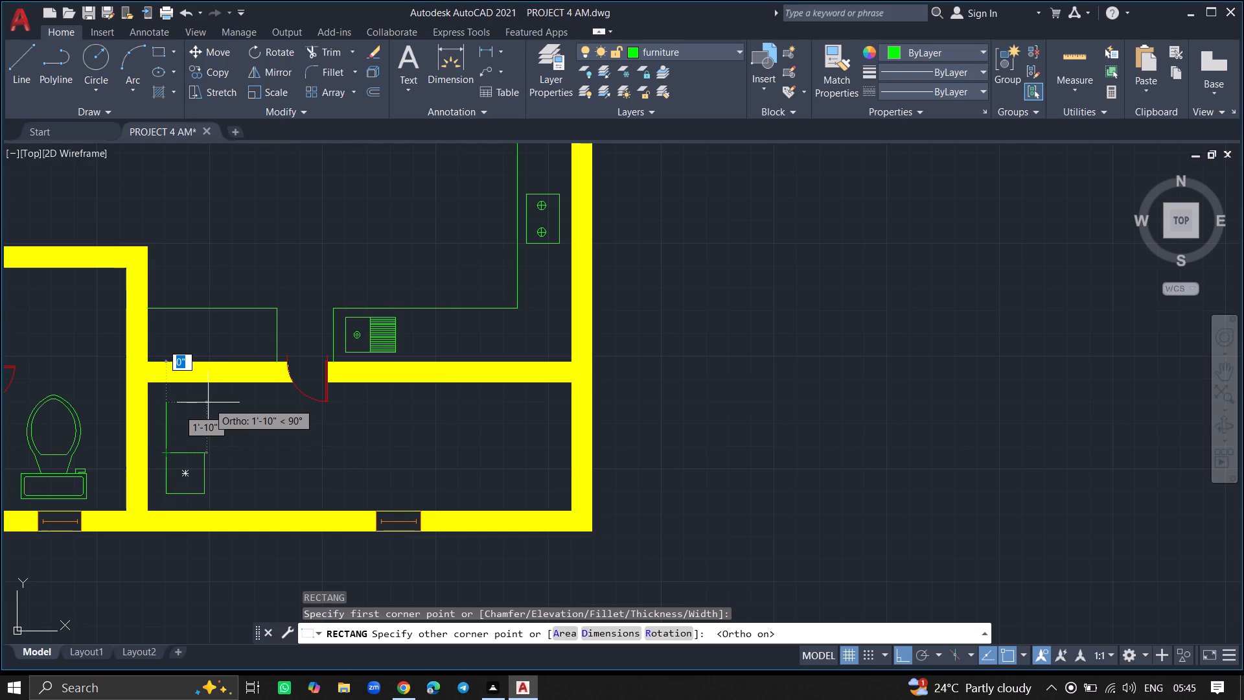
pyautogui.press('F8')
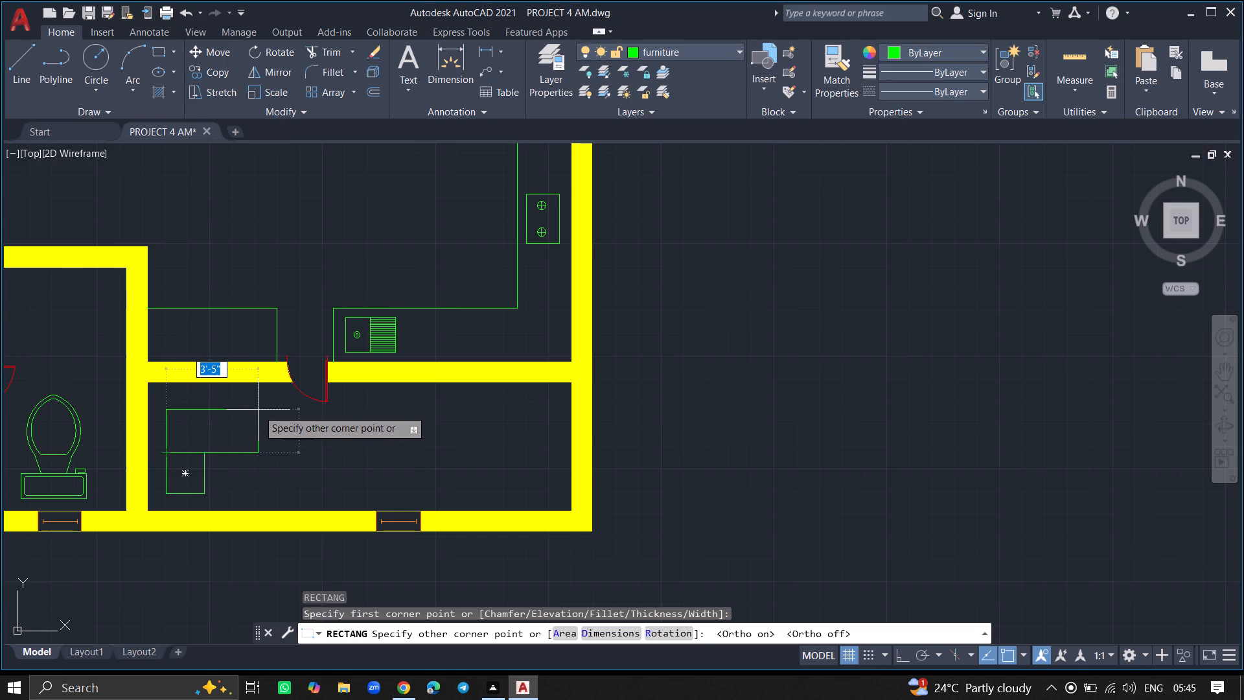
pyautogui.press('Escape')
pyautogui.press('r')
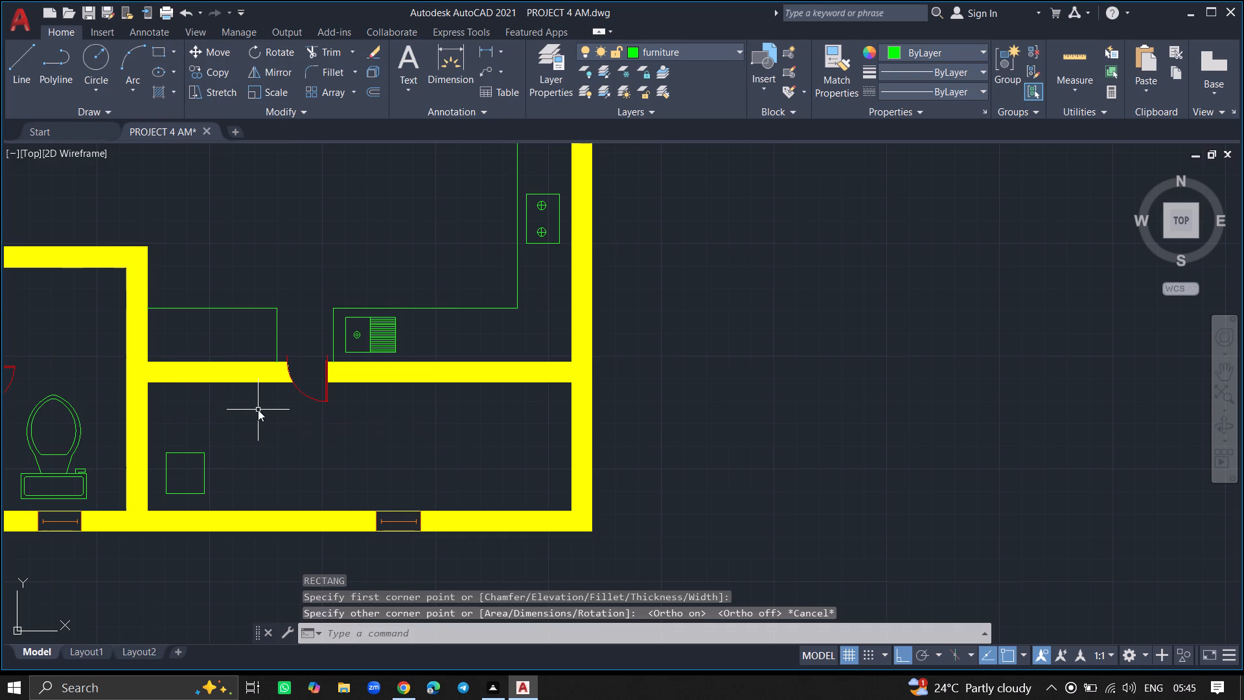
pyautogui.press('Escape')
# Draw a slanted open lid from the rectangle's northwest corner, about 1'-8" long at 31° and 1" thick, ending on the rectangle's north edge.
pyautogui.press('l')
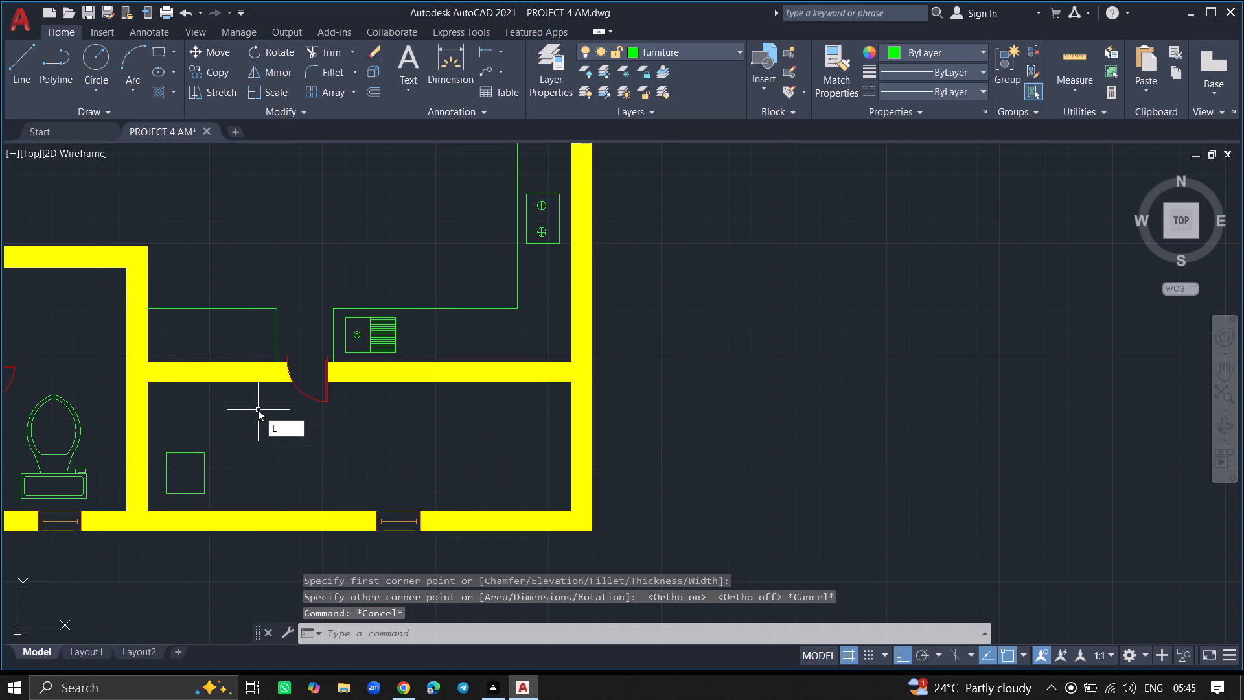
pyautogui.press('Return')
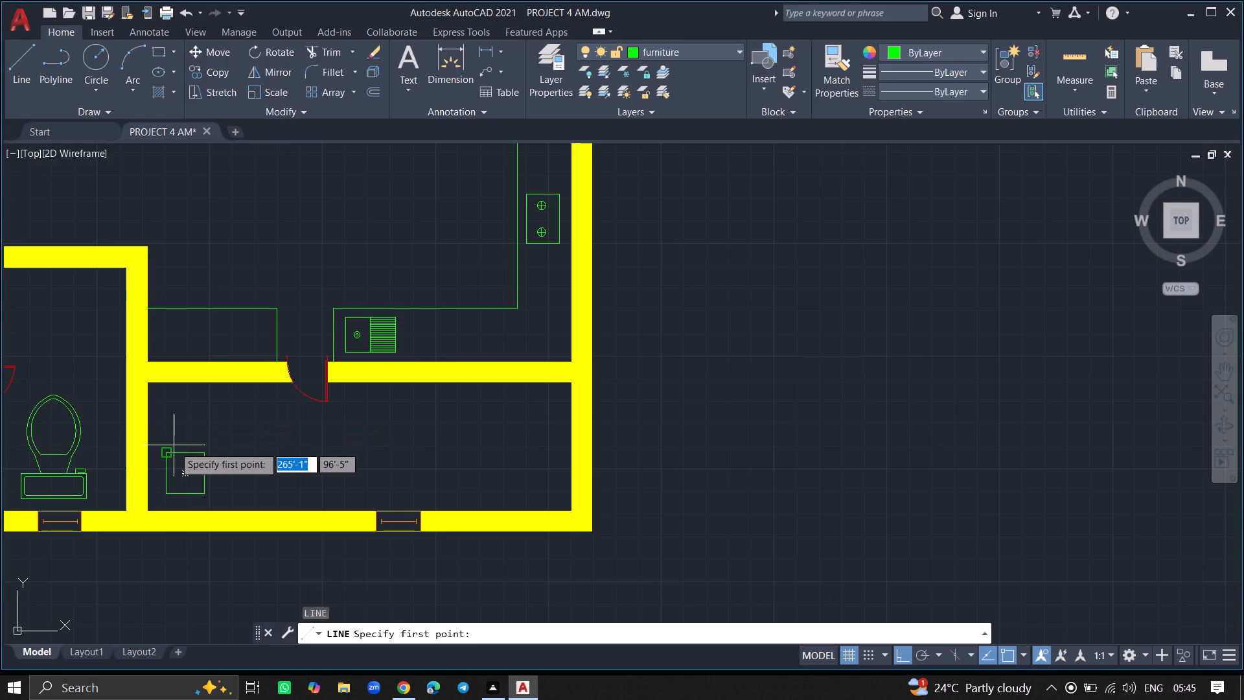
pyautogui.click(168, 450)
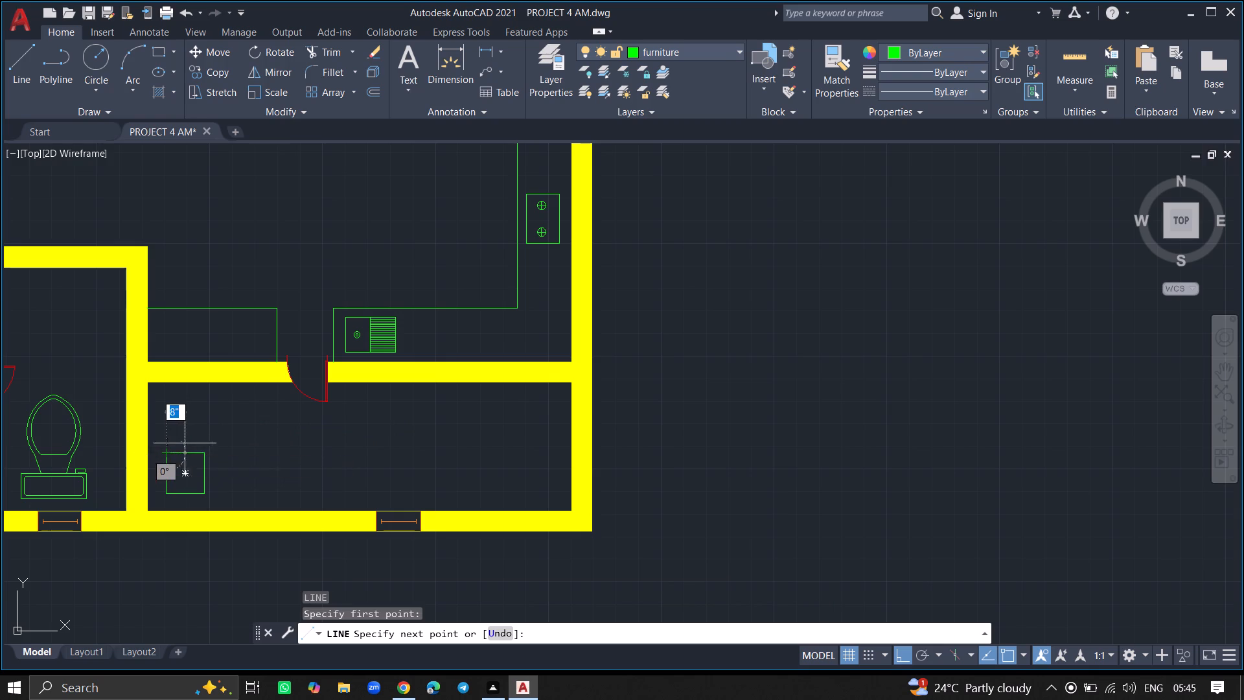
pyautogui.keyDown('ctrl'); pyautogui.scroll(4, 194, 426); pyautogui.keyUp('ctrl')
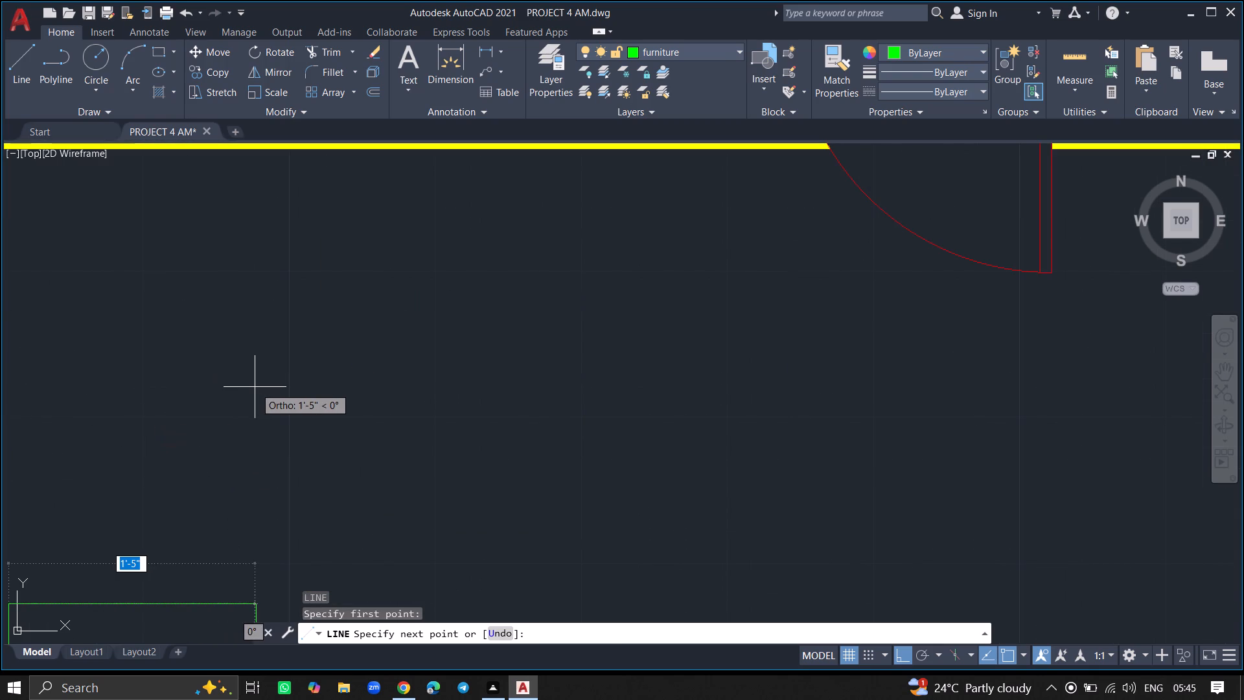
pyautogui.press('F8')
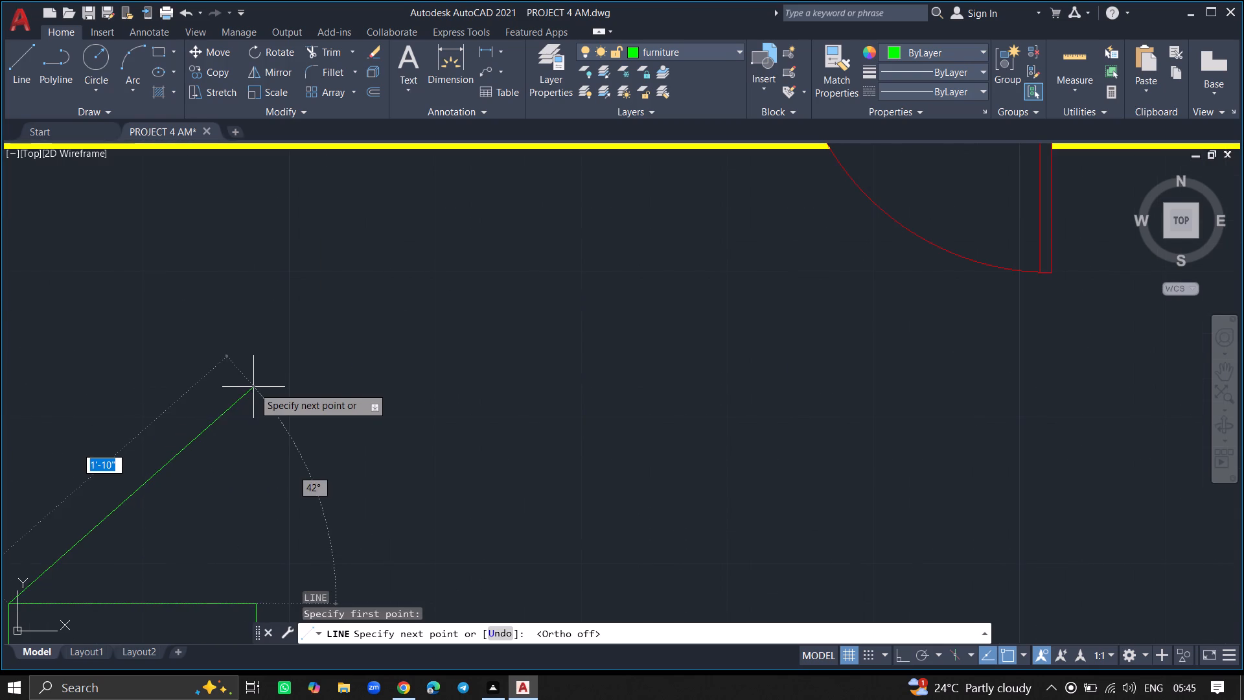
pyautogui.click(250, 460)
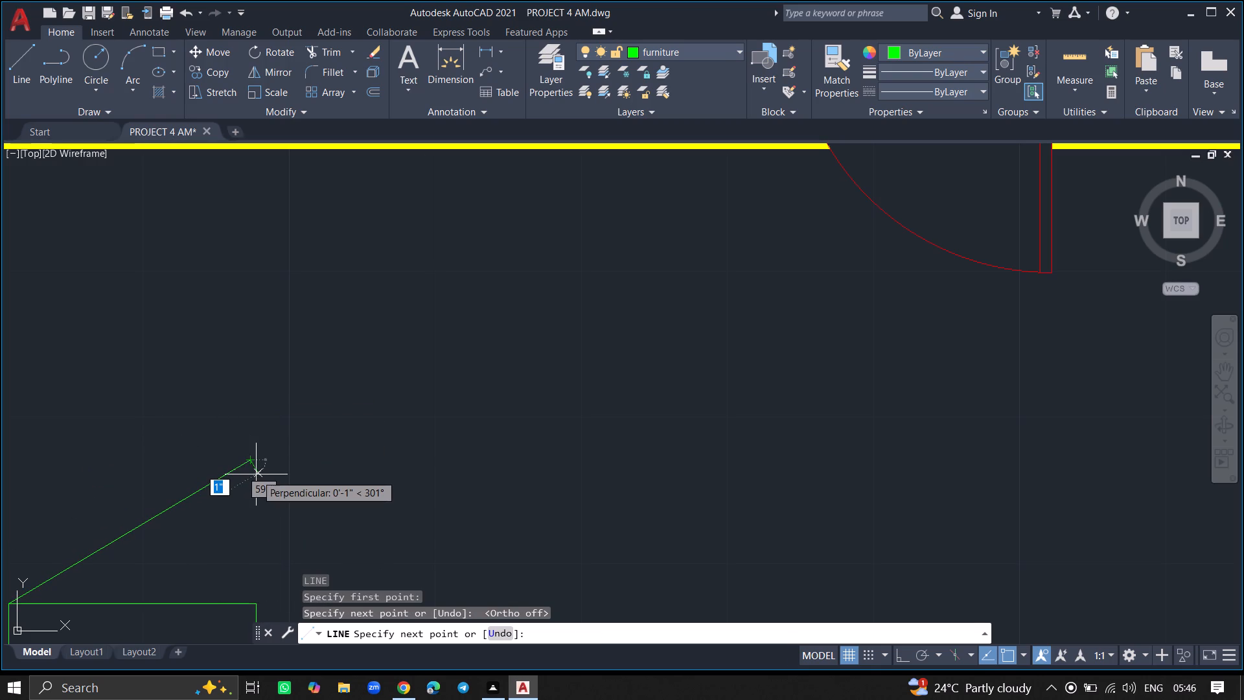
pyautogui.click(256, 474)
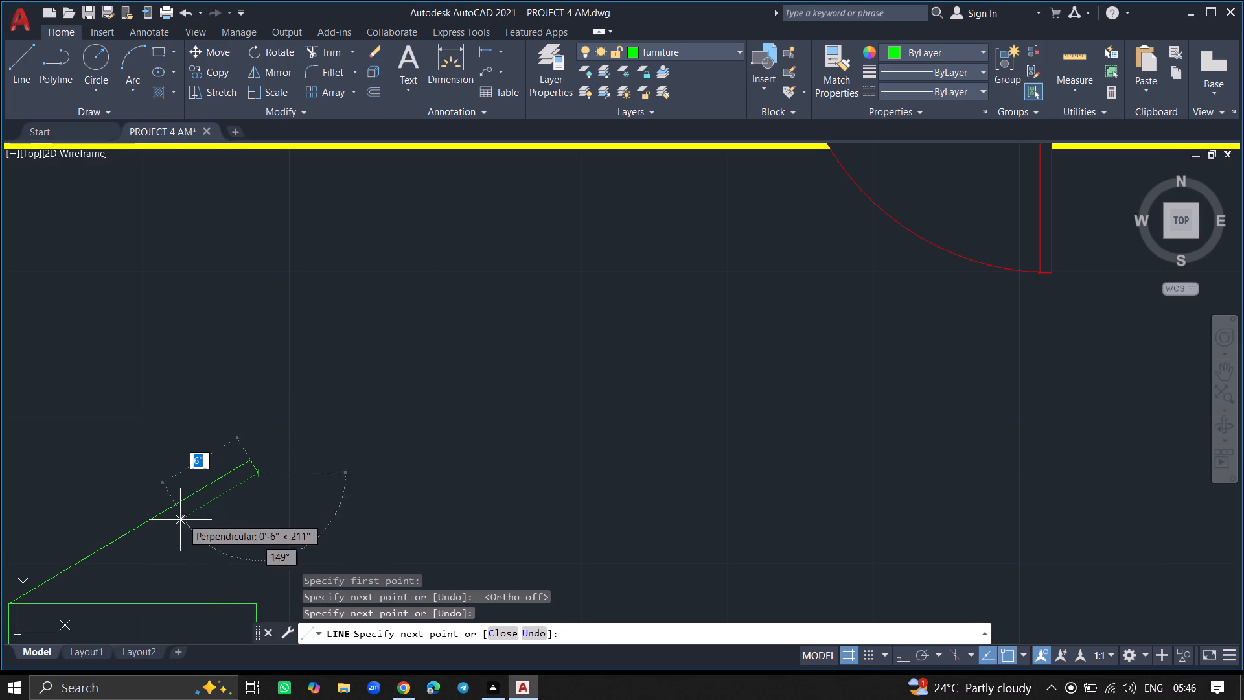
pyautogui.click(32, 607)
pyautogui.press('Return')
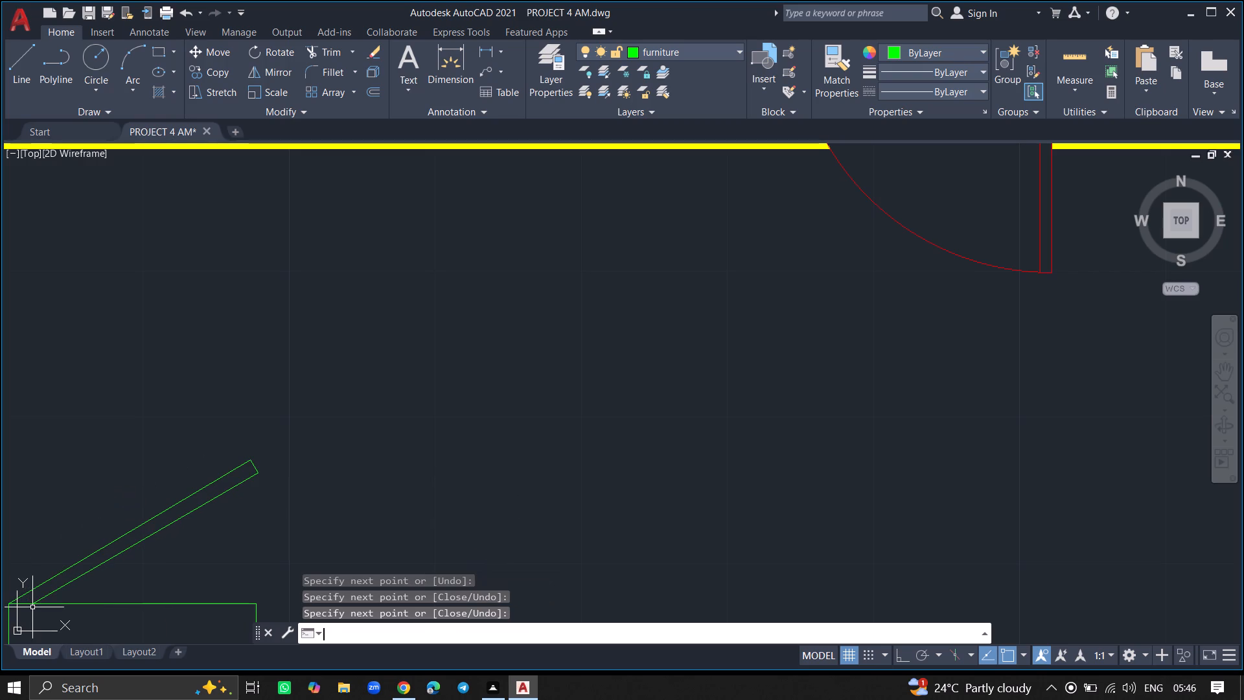
# Draw a second rectangle about 1'-7" by 1'-4" just east of the lidded box in the room south of the kitchen.
pyautogui.keyDown('ctrl'); pyautogui.scroll(-3, 144, 529); pyautogui.keyUp('ctrl')
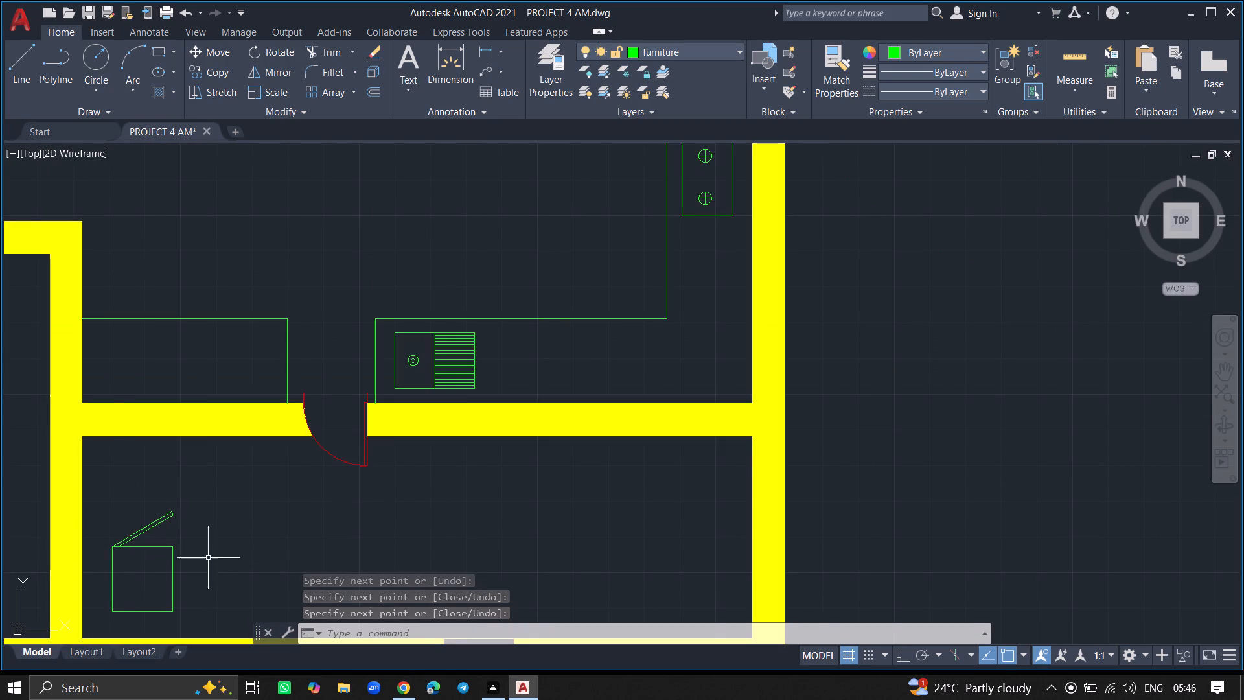
pyautogui.keyDown('ctrl'); pyautogui.scroll(-5, 213, 534); pyautogui.keyUp('ctrl')
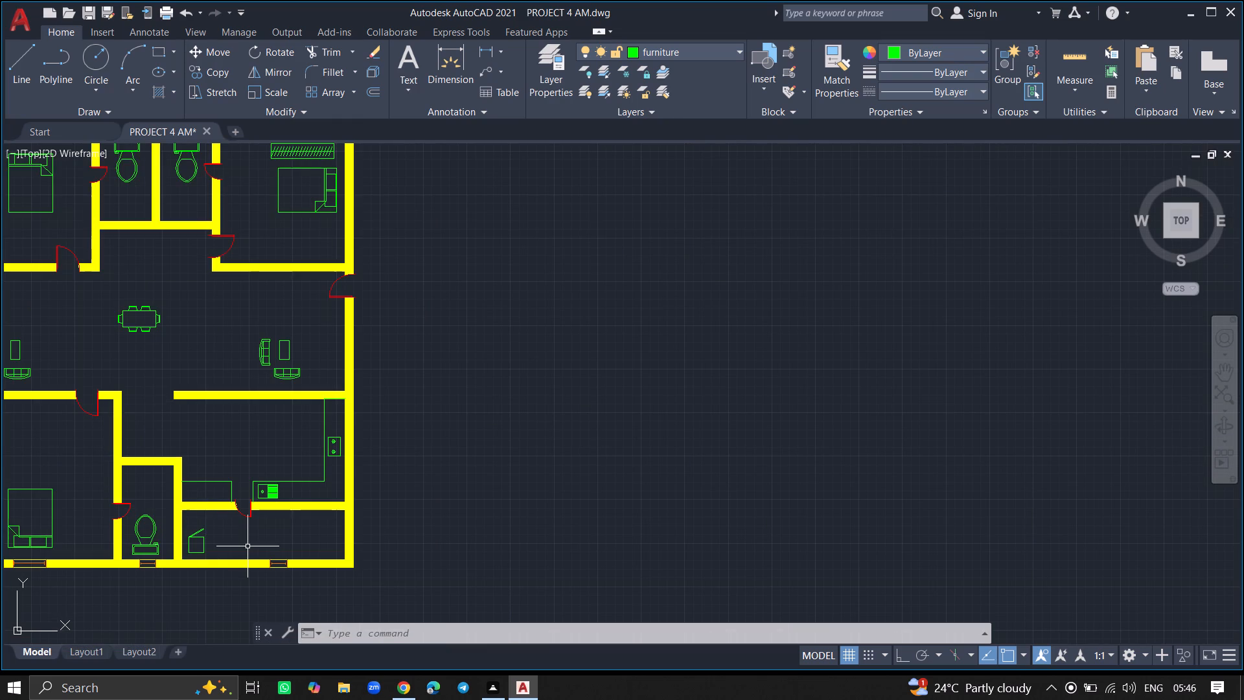
pyautogui.keyDown('ctrl'); pyautogui.scroll(3, 227, 550); pyautogui.keyUp('ctrl')
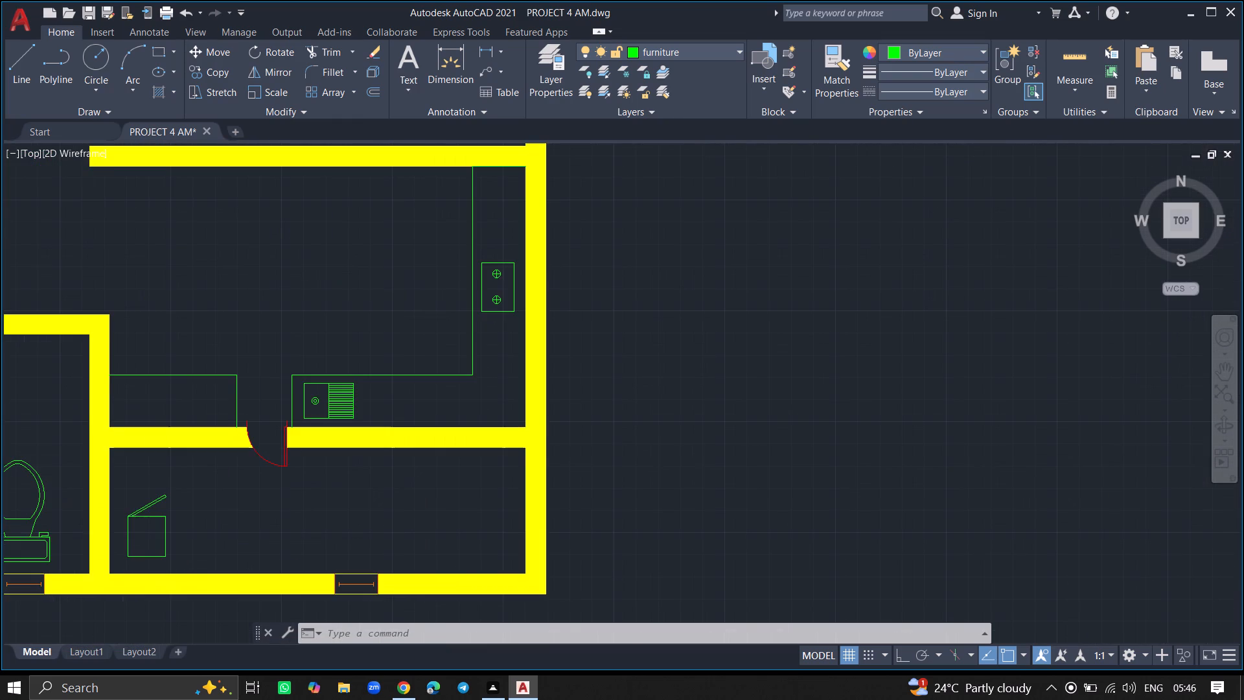
pyautogui.write('REC')
pyautogui.press('Return')
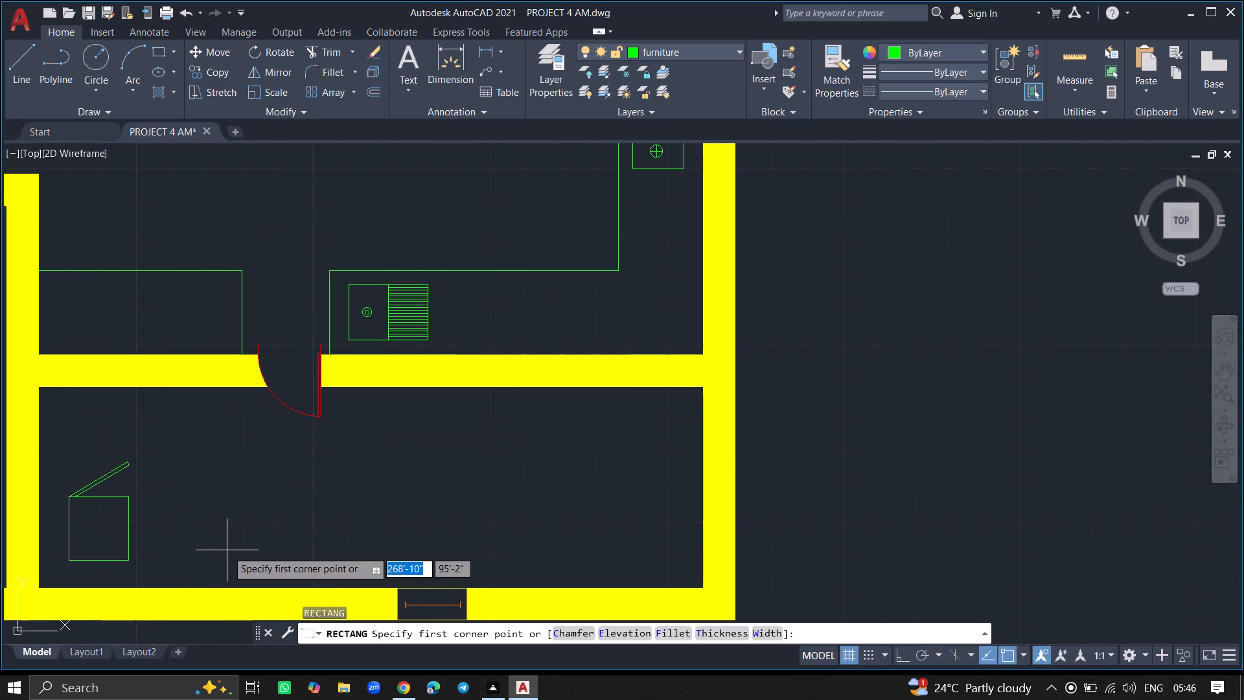
pyautogui.click(166, 508)
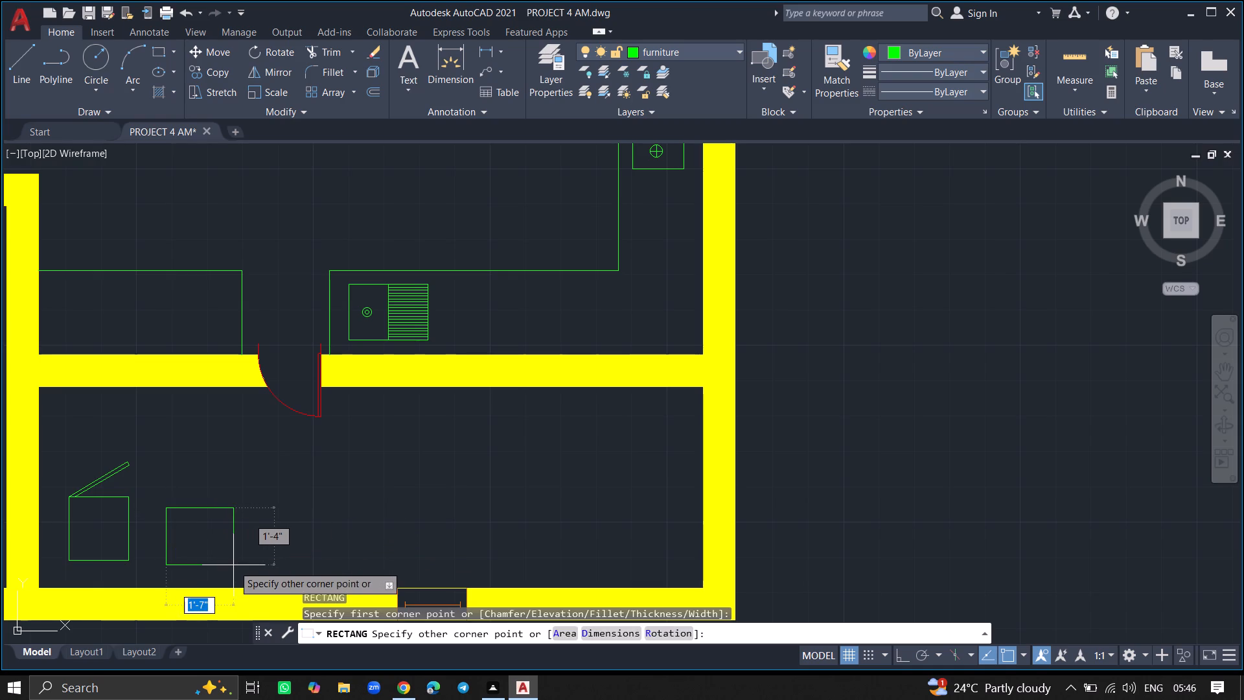
pyautogui.click(235, 563)
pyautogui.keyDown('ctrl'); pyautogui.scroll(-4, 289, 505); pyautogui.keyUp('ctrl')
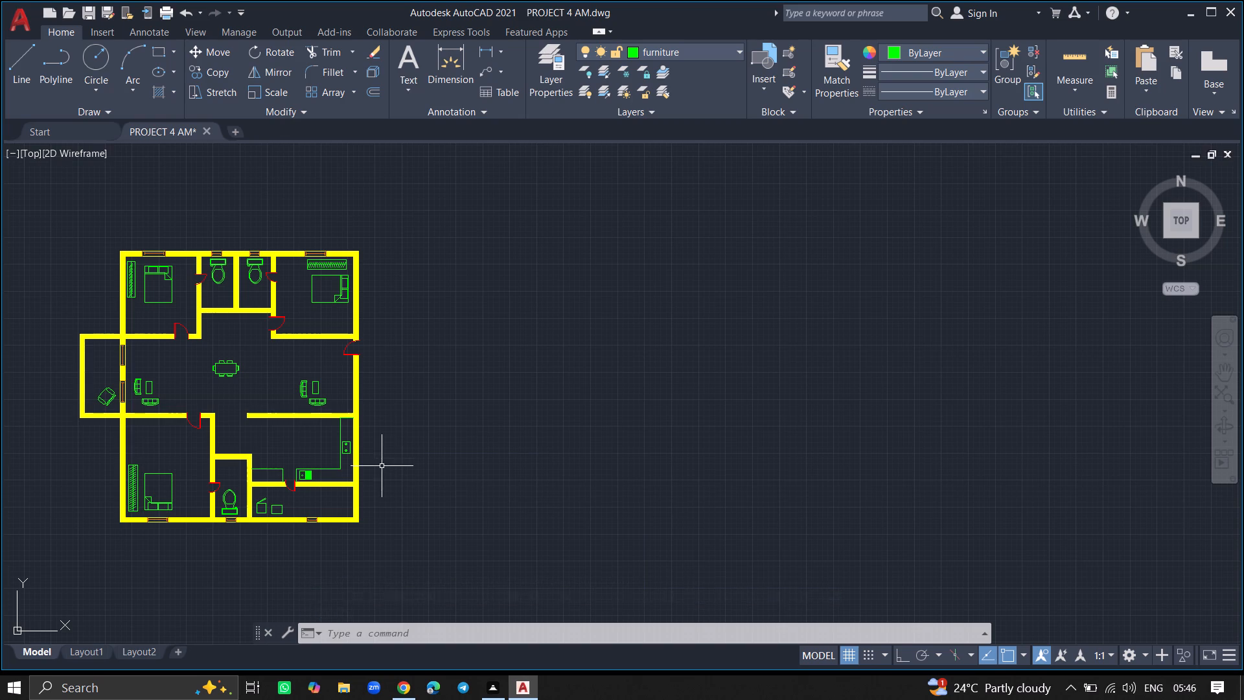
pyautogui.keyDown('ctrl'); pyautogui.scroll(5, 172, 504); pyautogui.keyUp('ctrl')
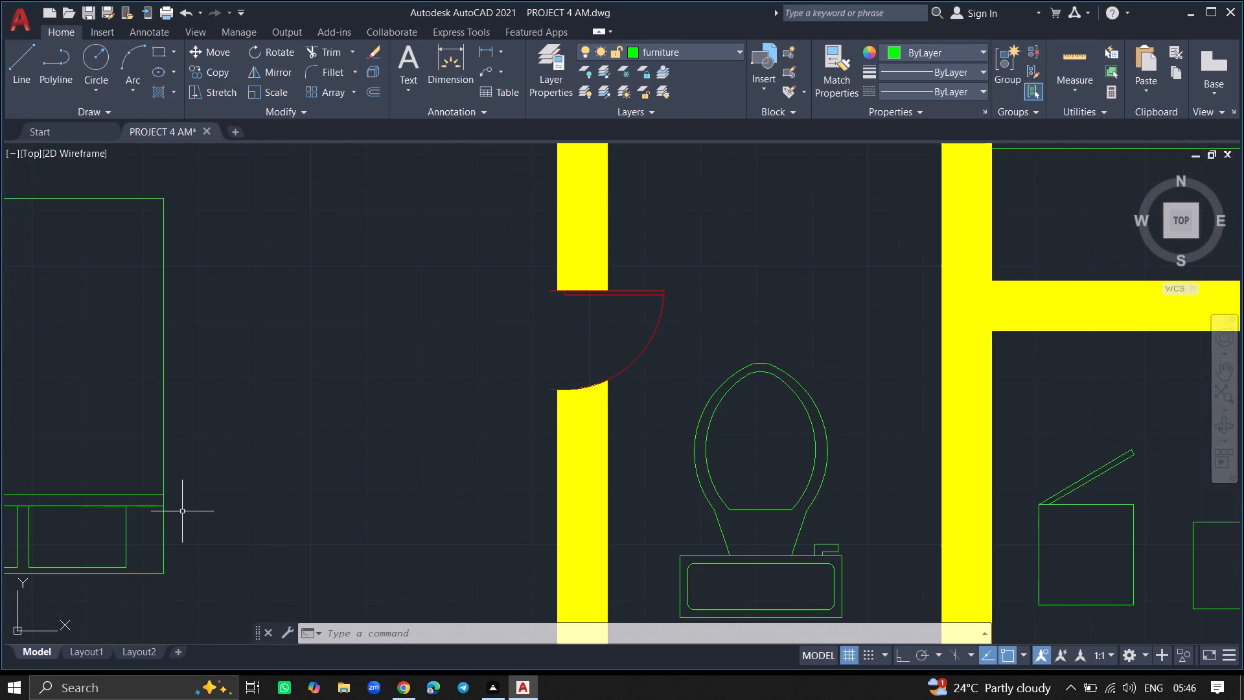
# Draw a bedside table rectangle just east of the bed in the southwest bedroom, near its south wall.
pyautogui.keyDown('ctrl'); pyautogui.scroll(-5, 213, 527); pyautogui.keyUp('ctrl')
pyautogui.keyDown('ctrl'); pyautogui.scroll(6, 220, 547); pyautogui.keyUp('ctrl')
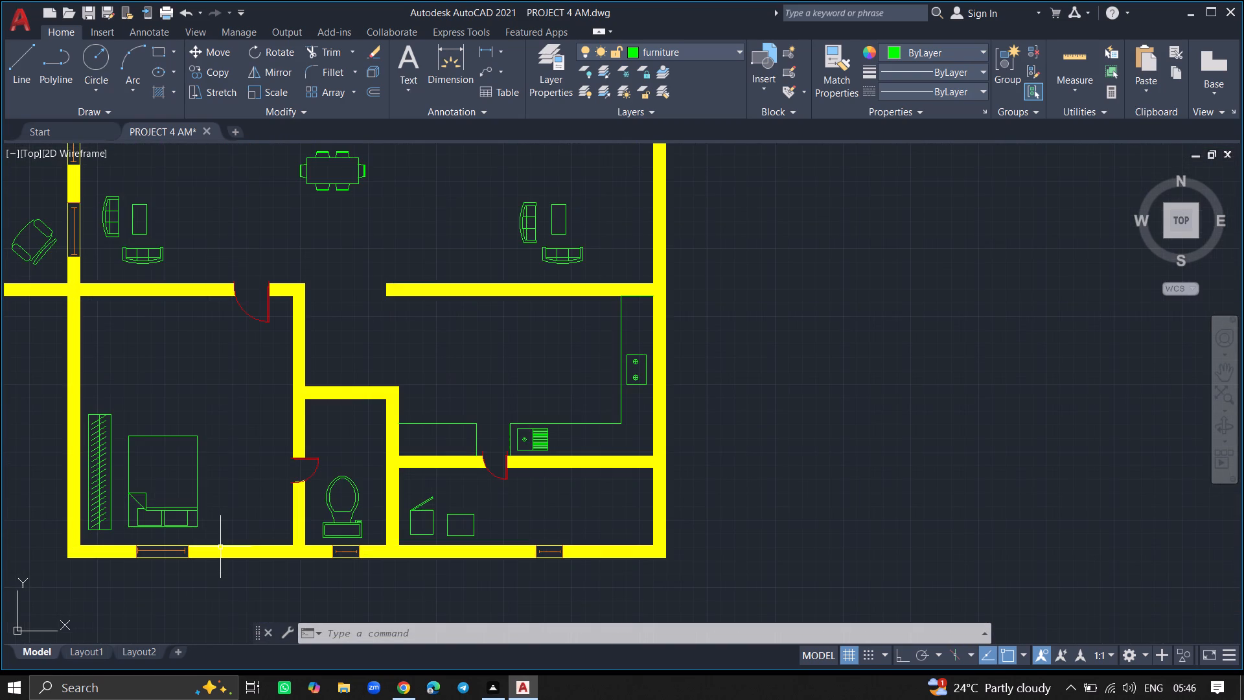
pyautogui.write('REC')
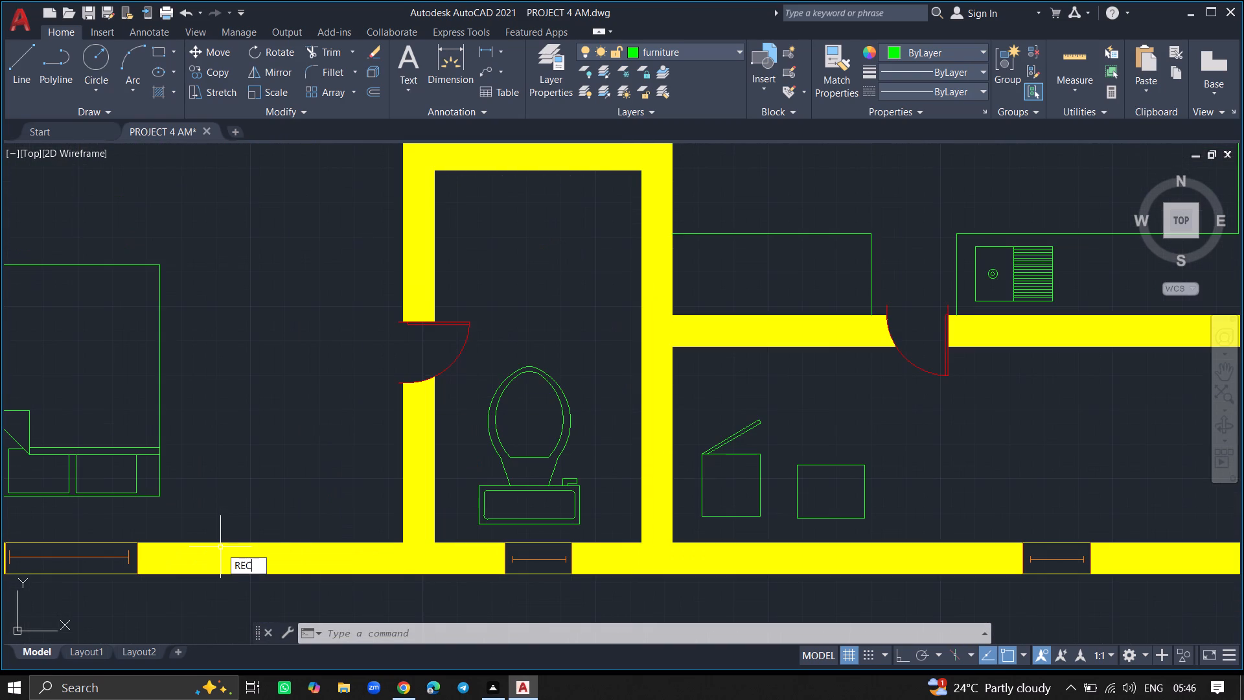
pyautogui.press('Return')
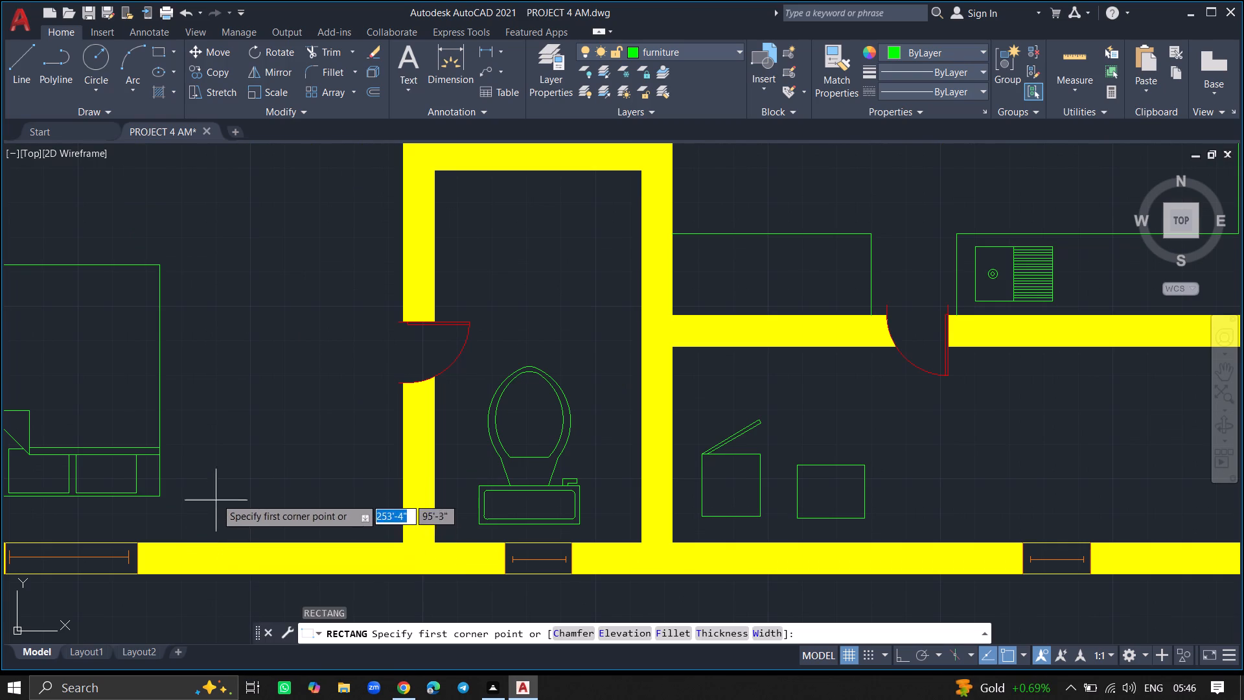
pyautogui.click(203, 458)
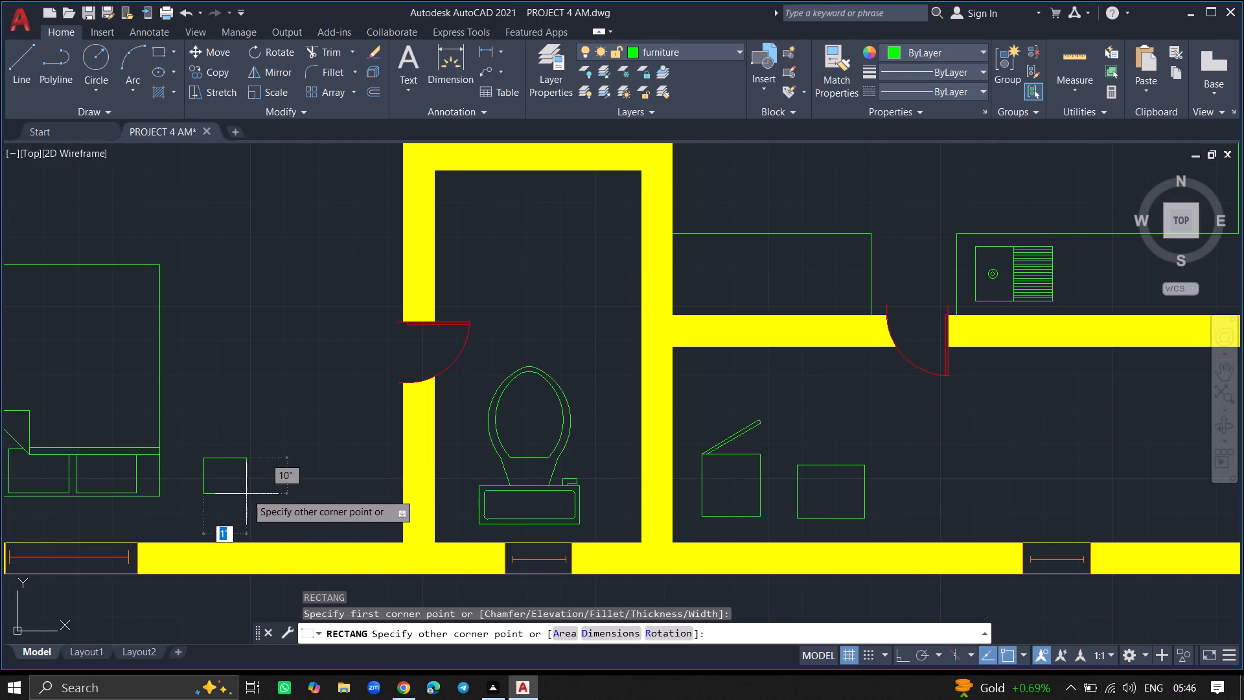
pyautogui.click(275, 517)
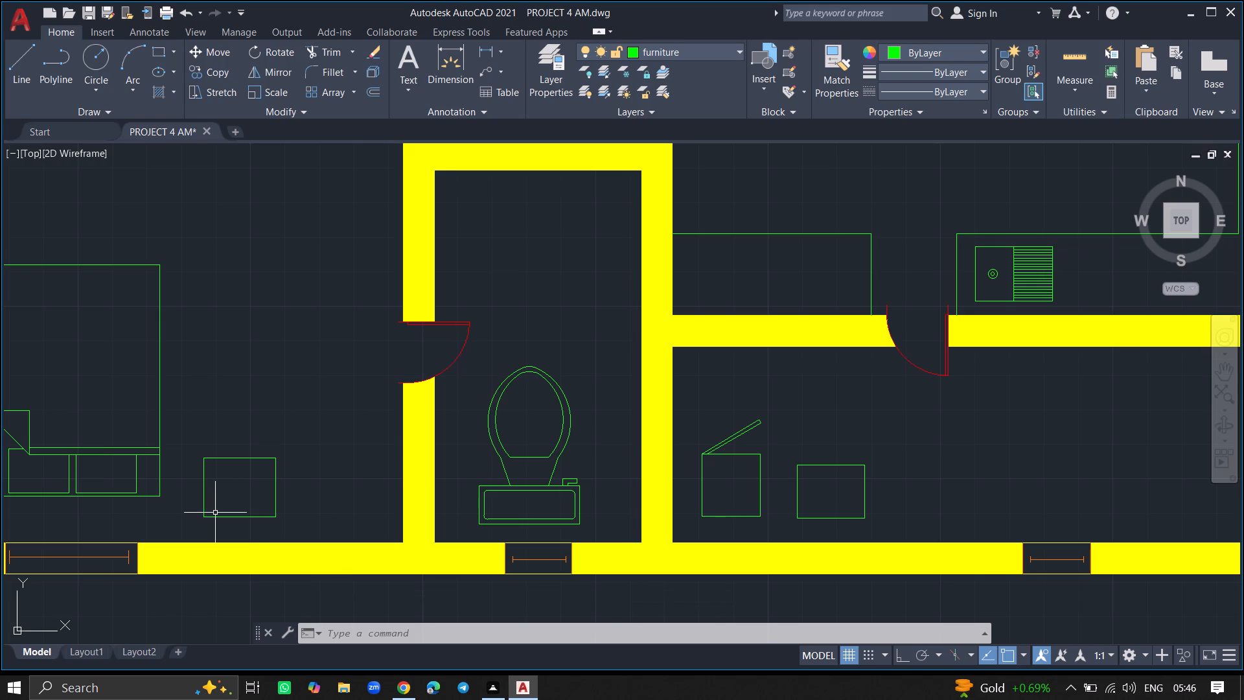
# Draw a circle with a radius of about 5" at the centre of the bedside table.
pyautogui.press('c')
pyautogui.press('Return')
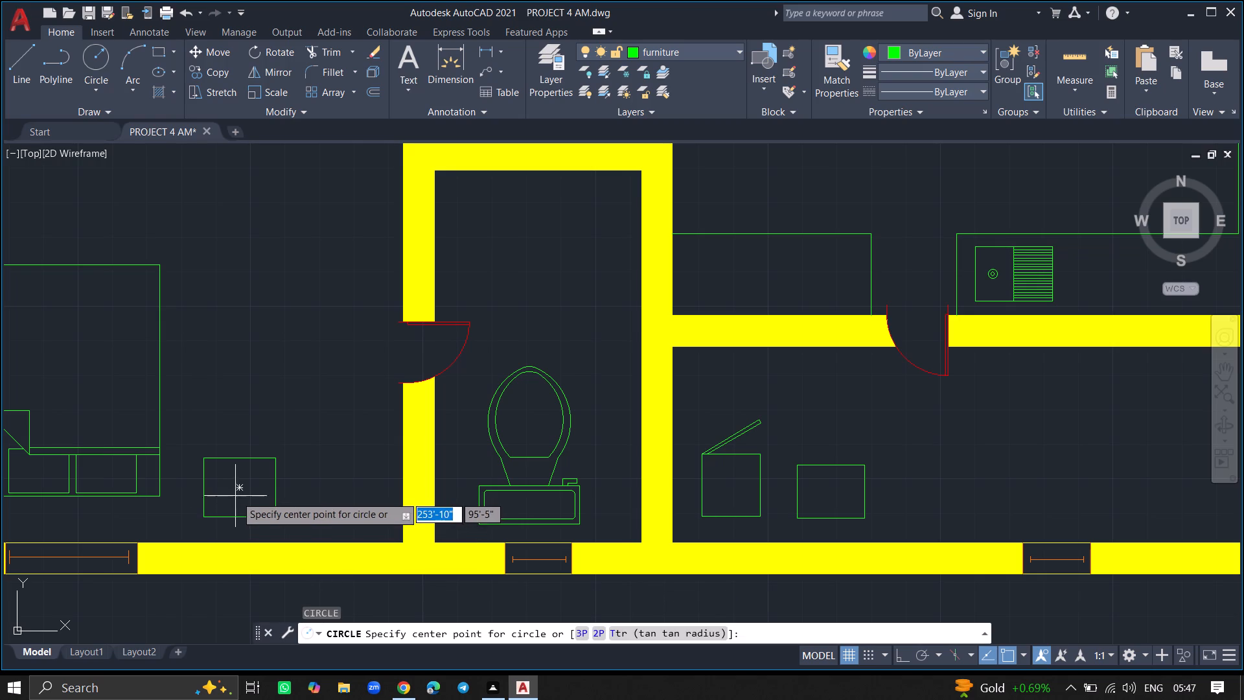
pyautogui.click(239, 487)
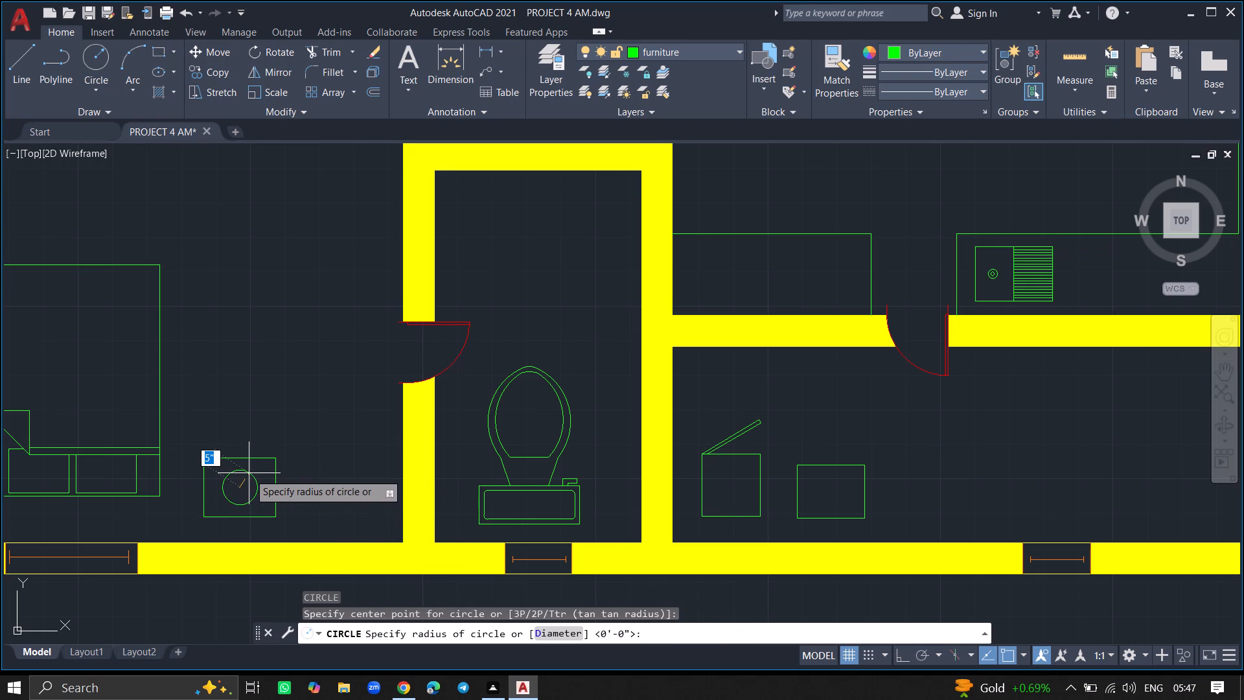
pyautogui.click(249, 473)
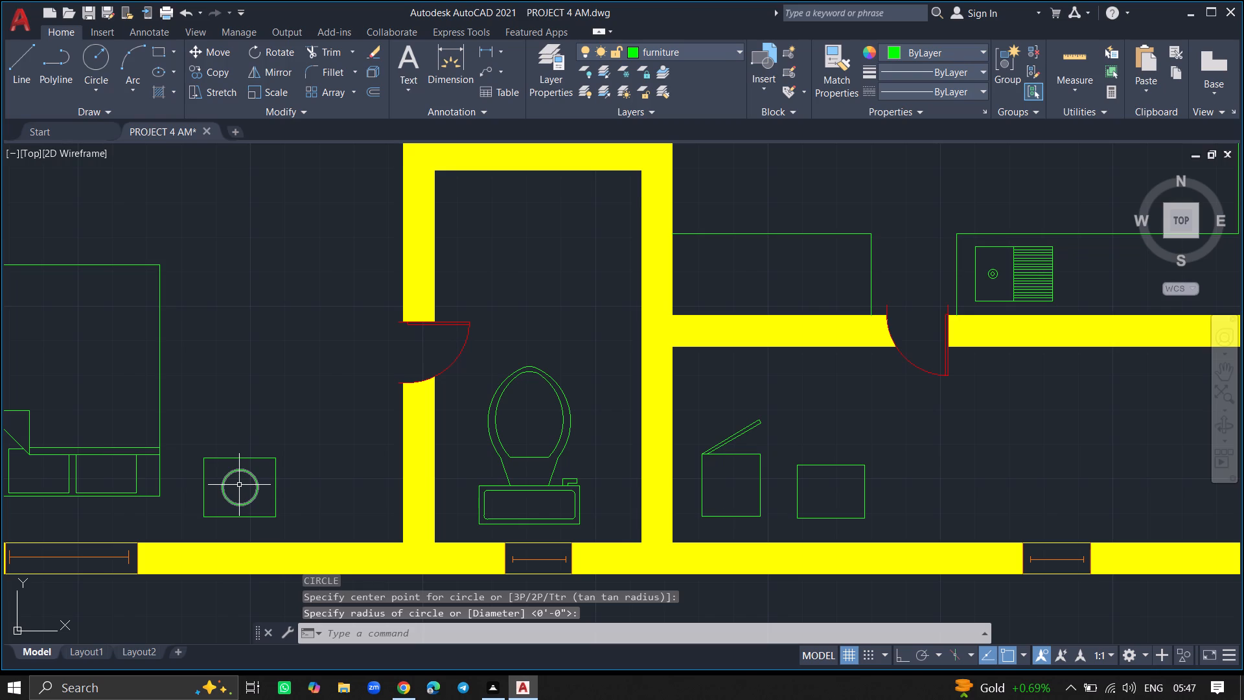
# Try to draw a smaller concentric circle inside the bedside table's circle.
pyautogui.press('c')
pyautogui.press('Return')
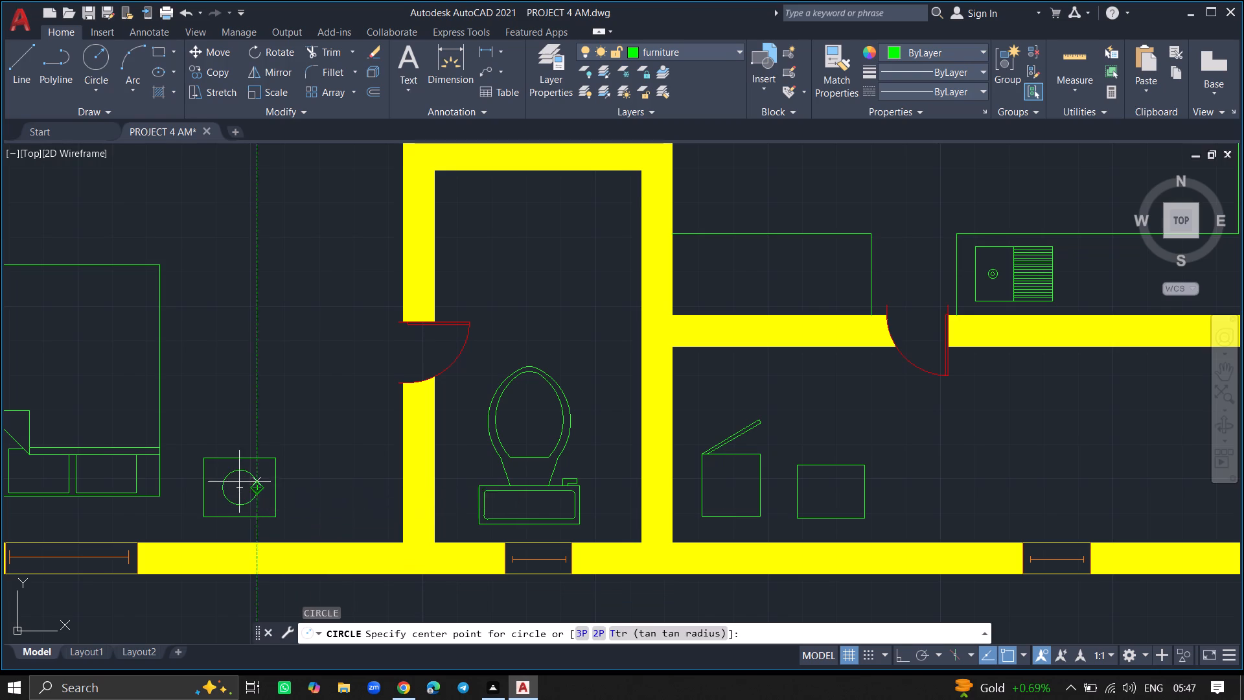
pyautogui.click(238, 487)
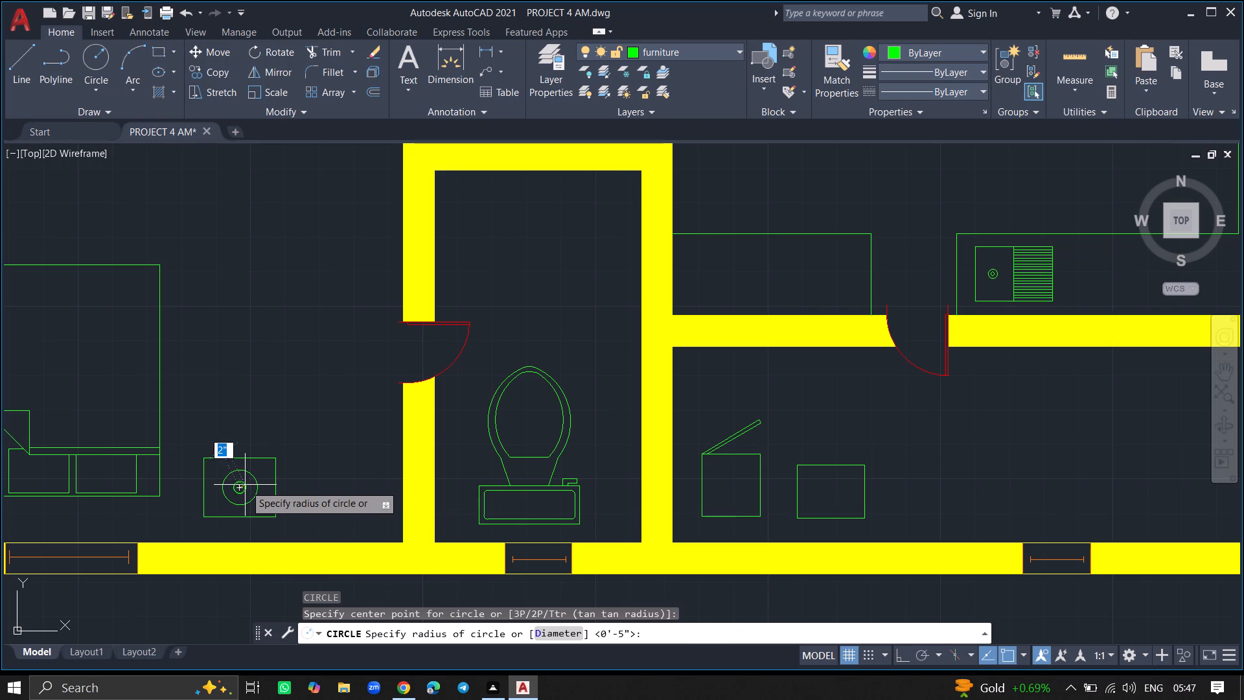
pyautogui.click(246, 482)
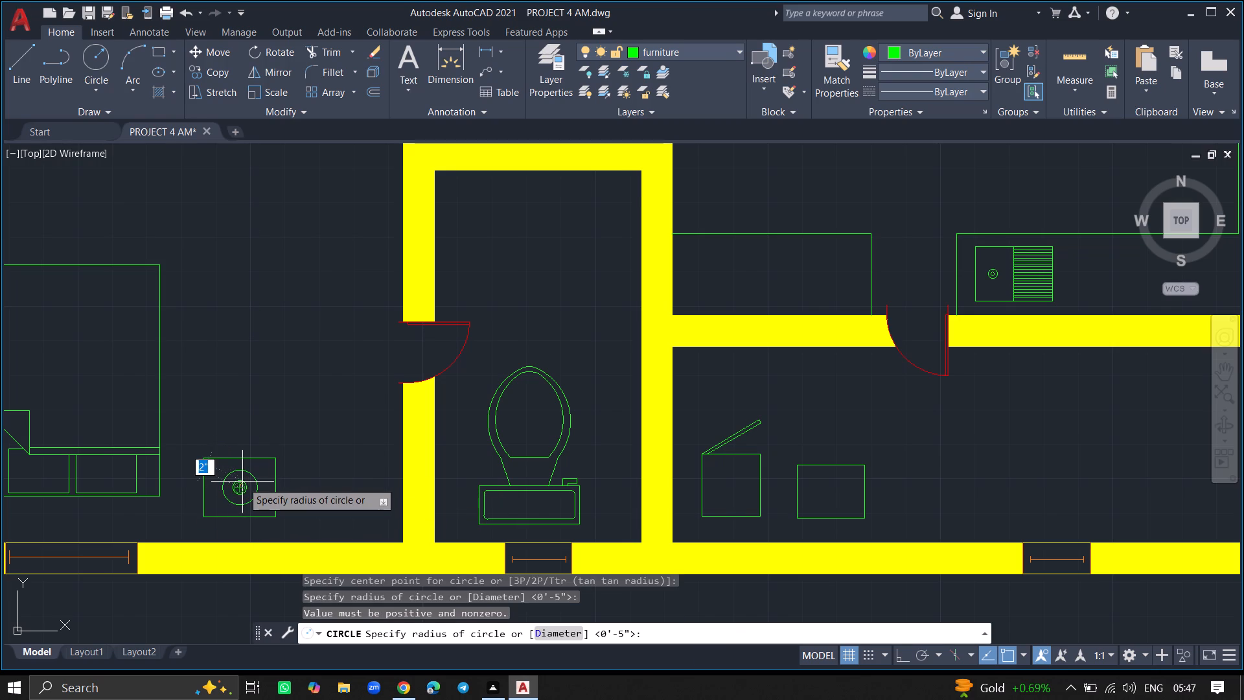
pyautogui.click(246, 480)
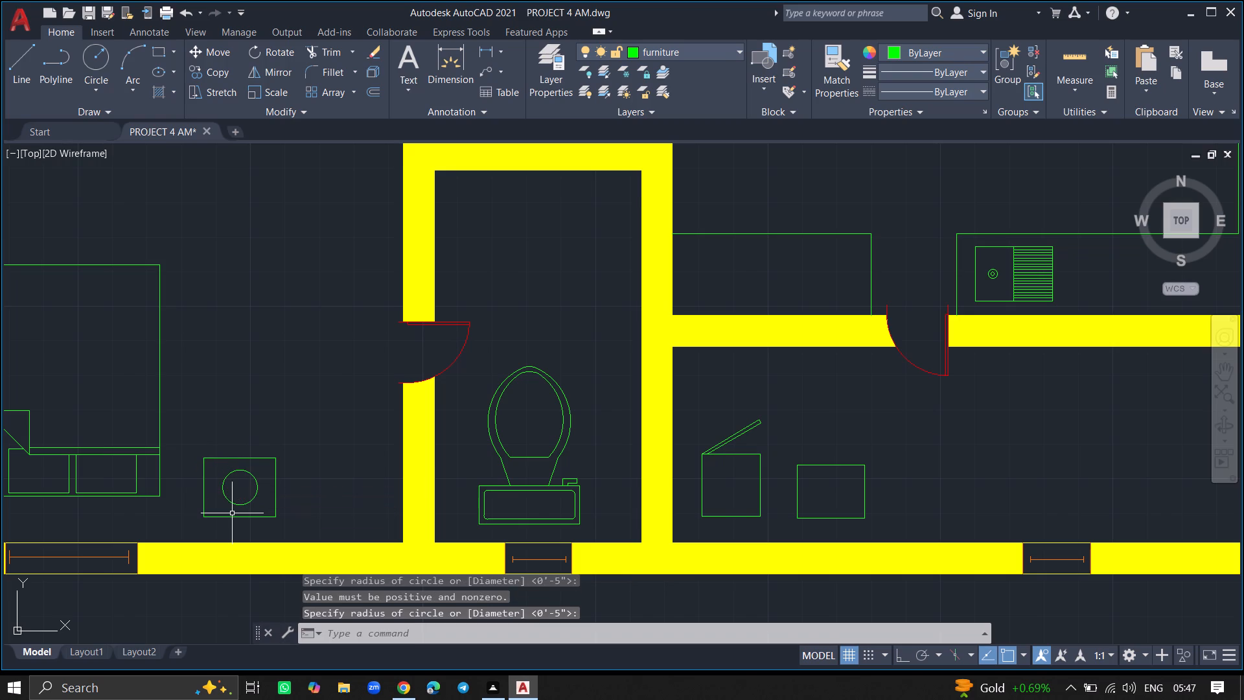
# Draw two smaller concentric circles inside the bedside table's circle, with radii of about 3" and 1".
pyautogui.keyDown('ctrl'); pyautogui.scroll(4, 232, 513); pyautogui.keyUp('ctrl')
pyautogui.press('c')
pyautogui.press('Return')
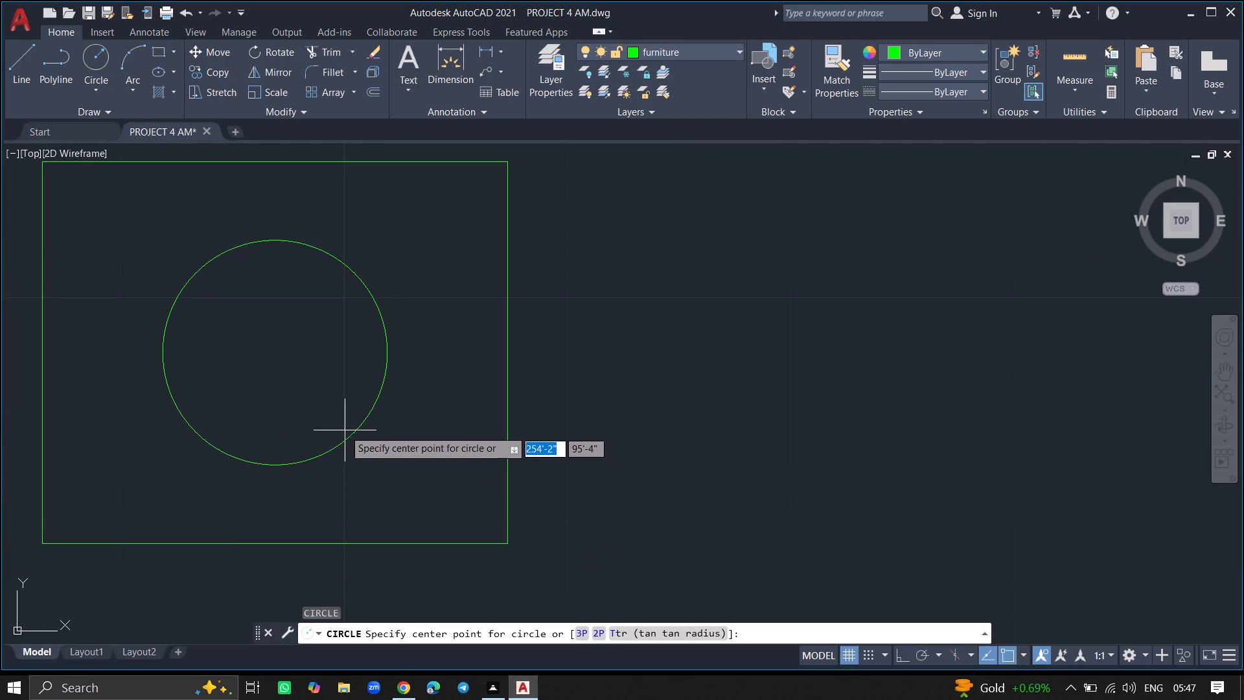
pyautogui.click(272, 355)
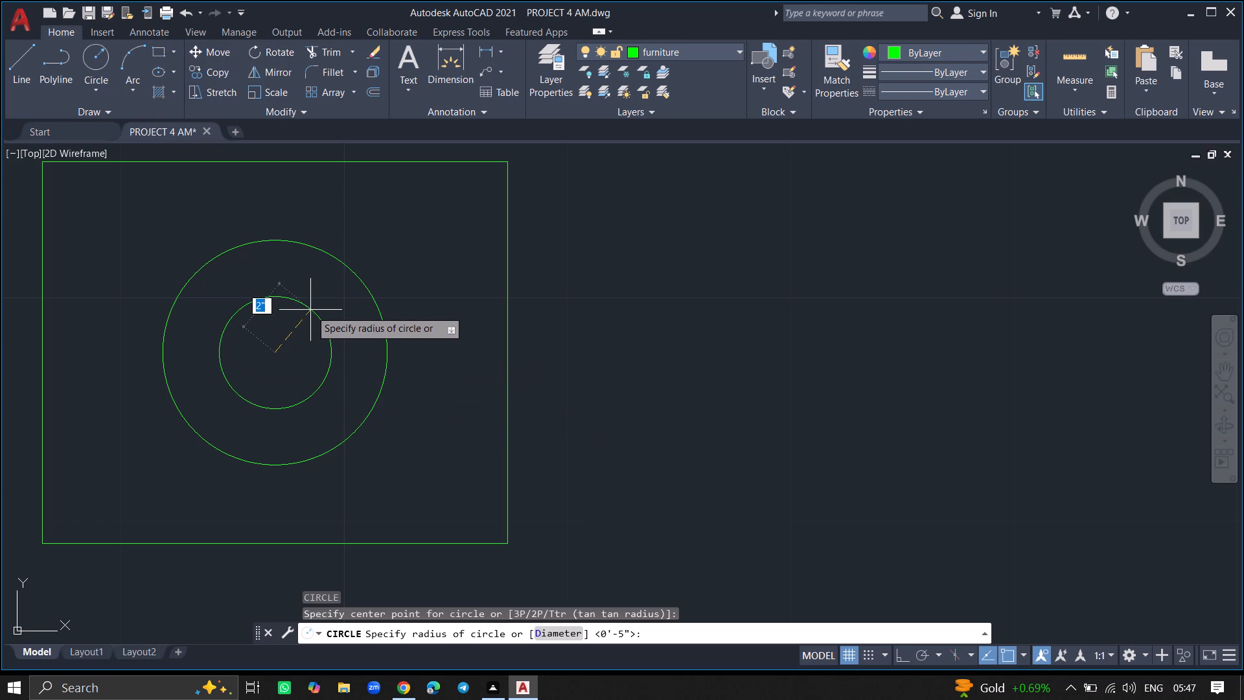
pyautogui.click(311, 309)
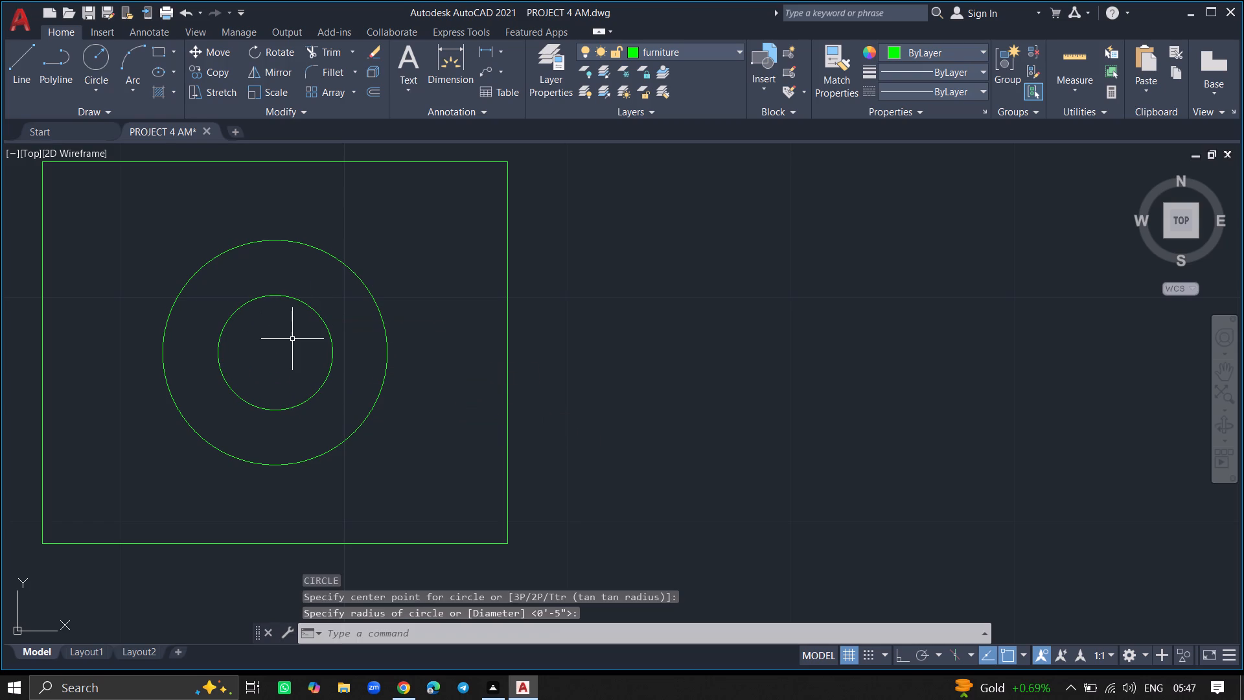
pyautogui.press('c')
pyautogui.press('Return')
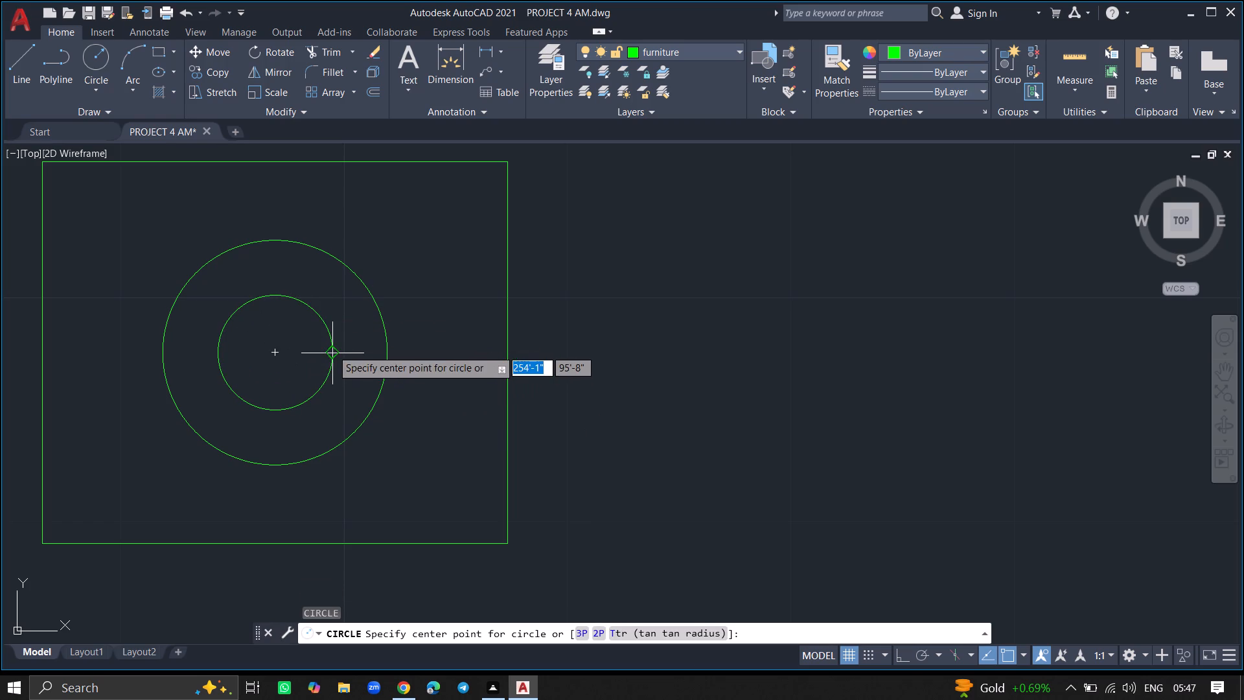
pyautogui.click(275, 353)
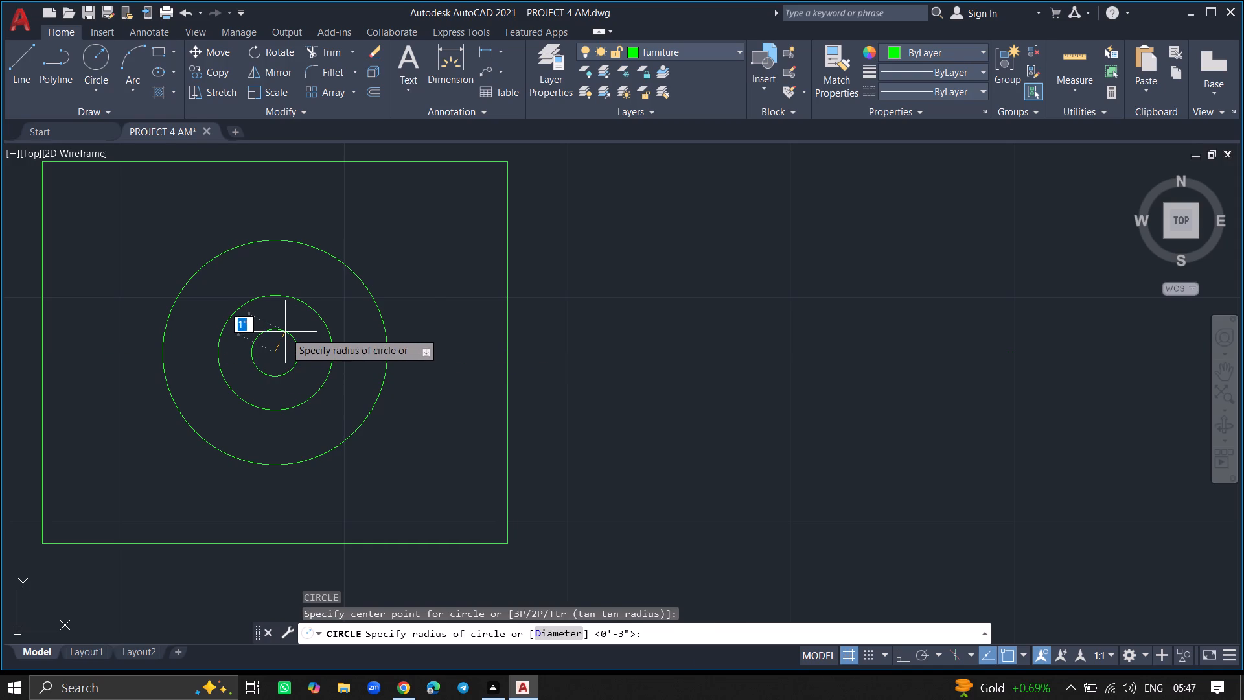
pyautogui.click(285, 332)
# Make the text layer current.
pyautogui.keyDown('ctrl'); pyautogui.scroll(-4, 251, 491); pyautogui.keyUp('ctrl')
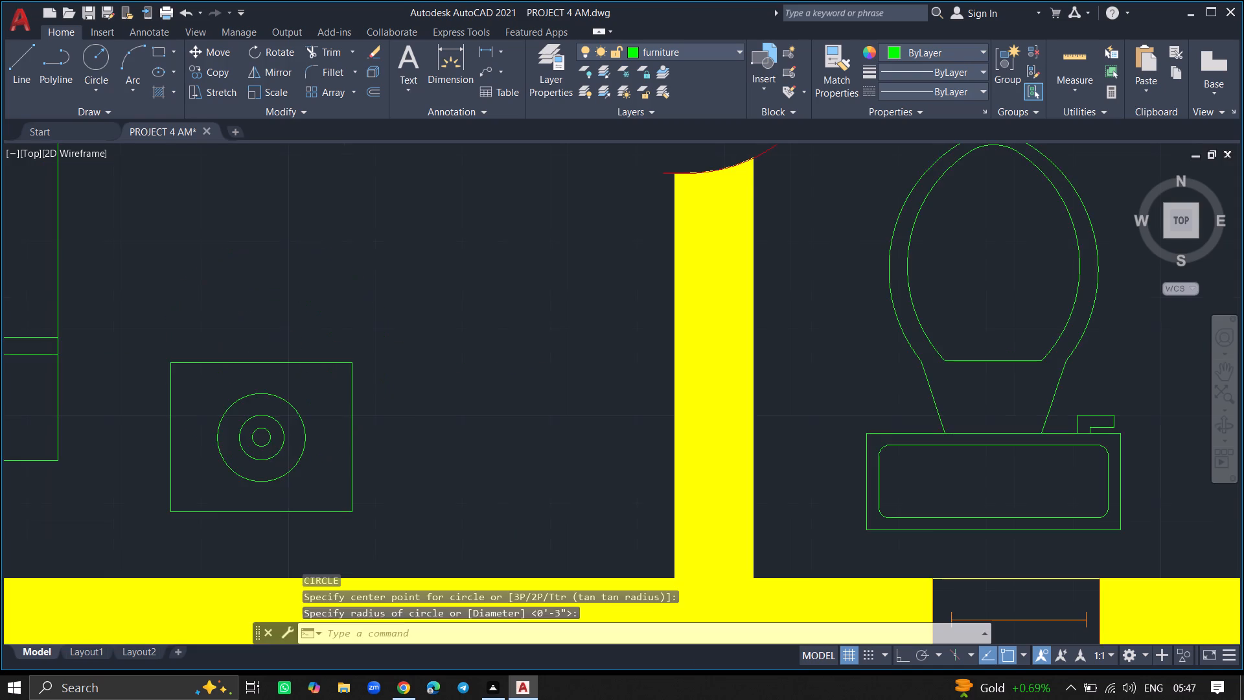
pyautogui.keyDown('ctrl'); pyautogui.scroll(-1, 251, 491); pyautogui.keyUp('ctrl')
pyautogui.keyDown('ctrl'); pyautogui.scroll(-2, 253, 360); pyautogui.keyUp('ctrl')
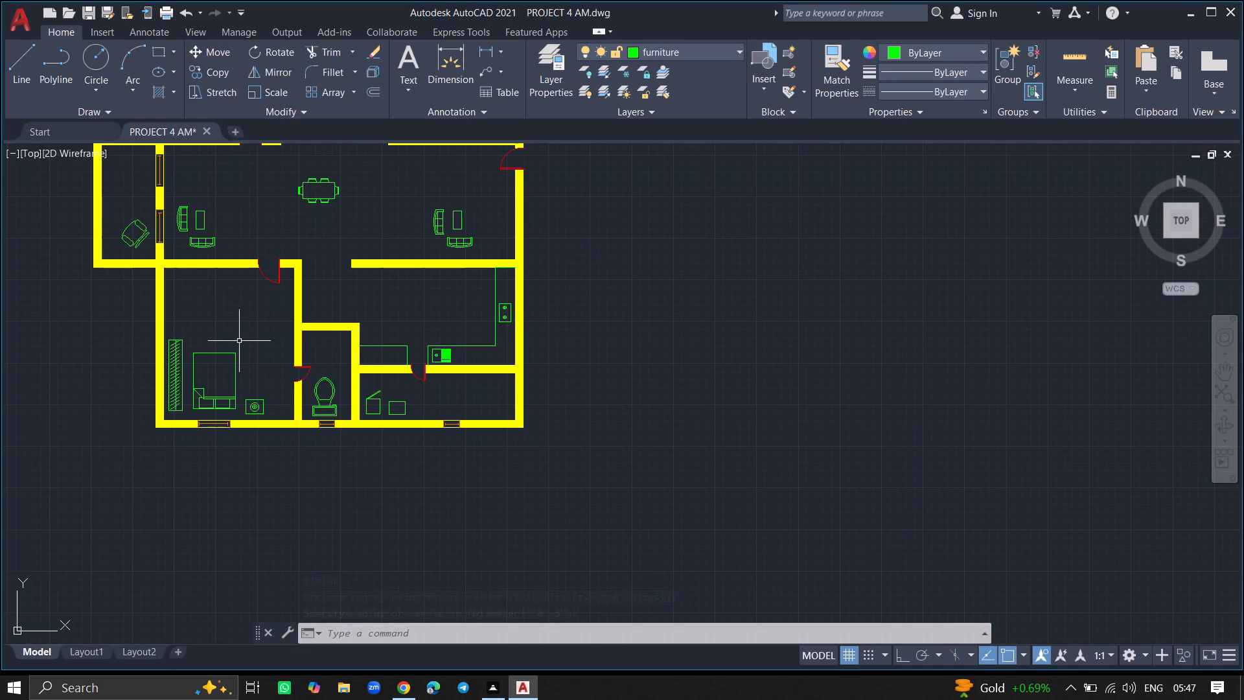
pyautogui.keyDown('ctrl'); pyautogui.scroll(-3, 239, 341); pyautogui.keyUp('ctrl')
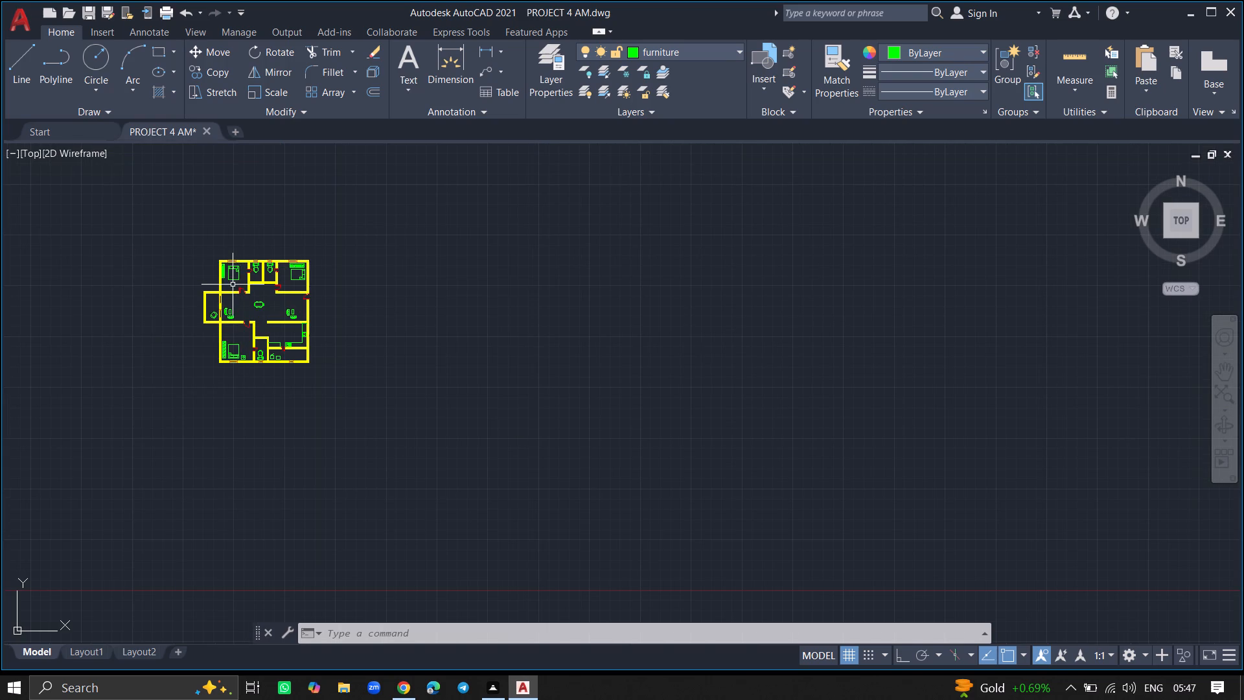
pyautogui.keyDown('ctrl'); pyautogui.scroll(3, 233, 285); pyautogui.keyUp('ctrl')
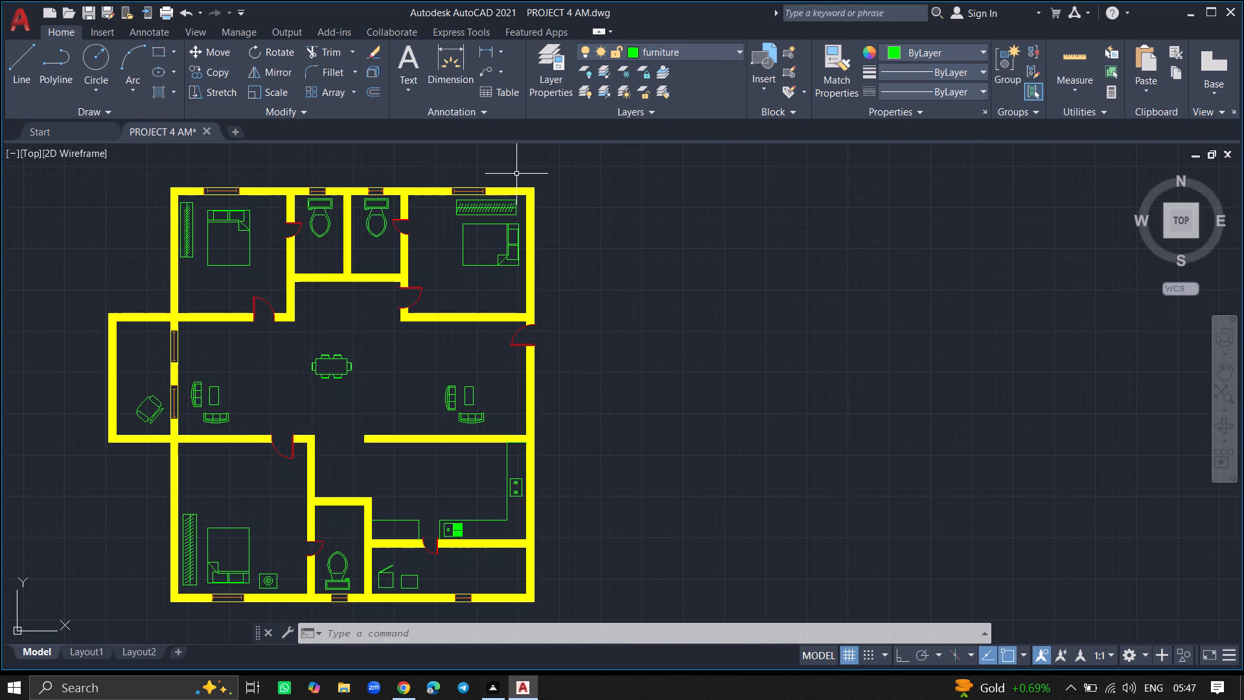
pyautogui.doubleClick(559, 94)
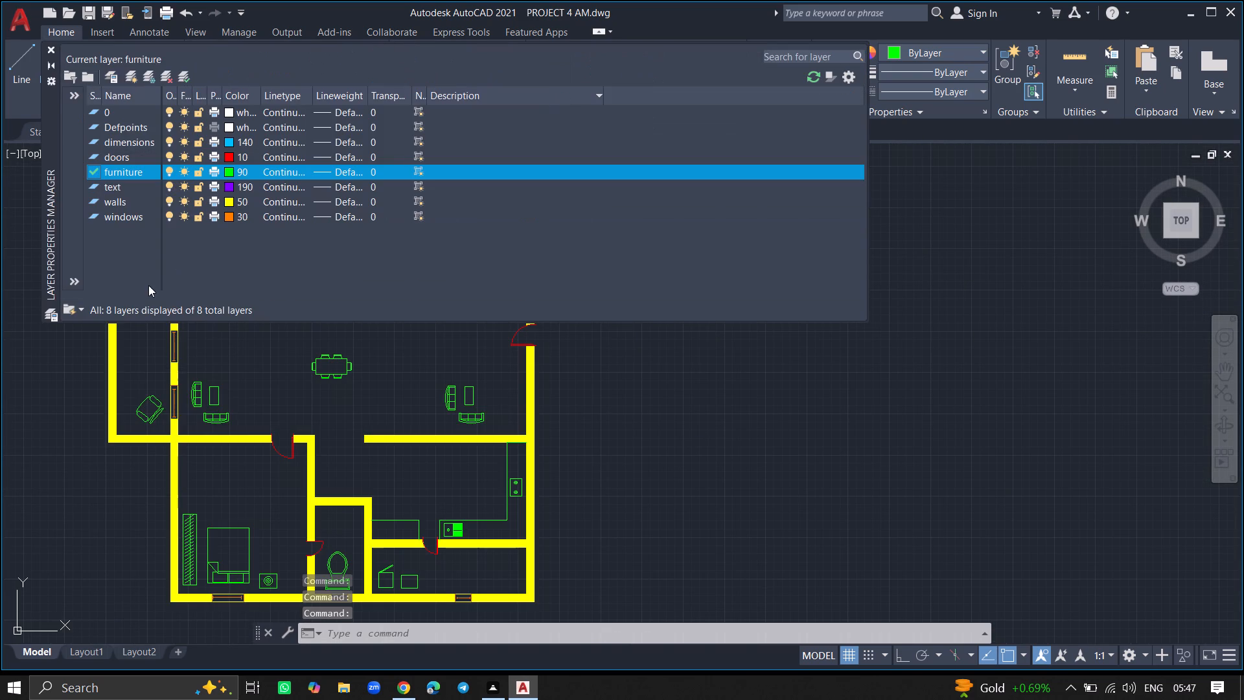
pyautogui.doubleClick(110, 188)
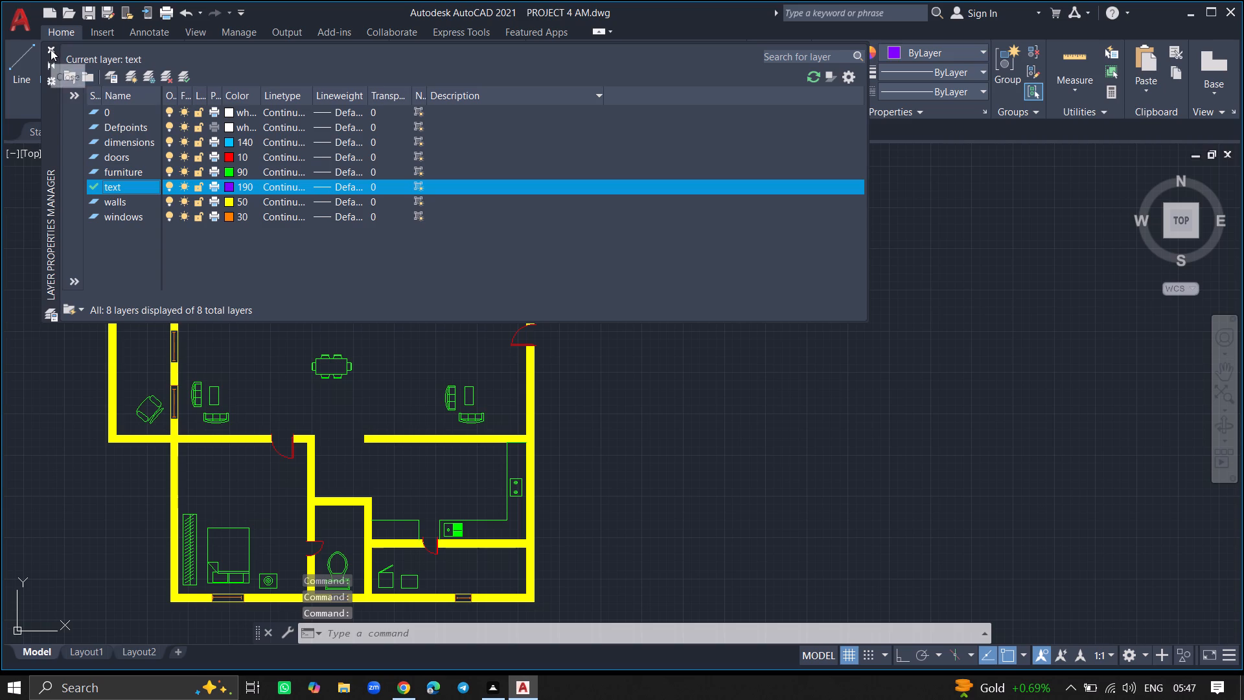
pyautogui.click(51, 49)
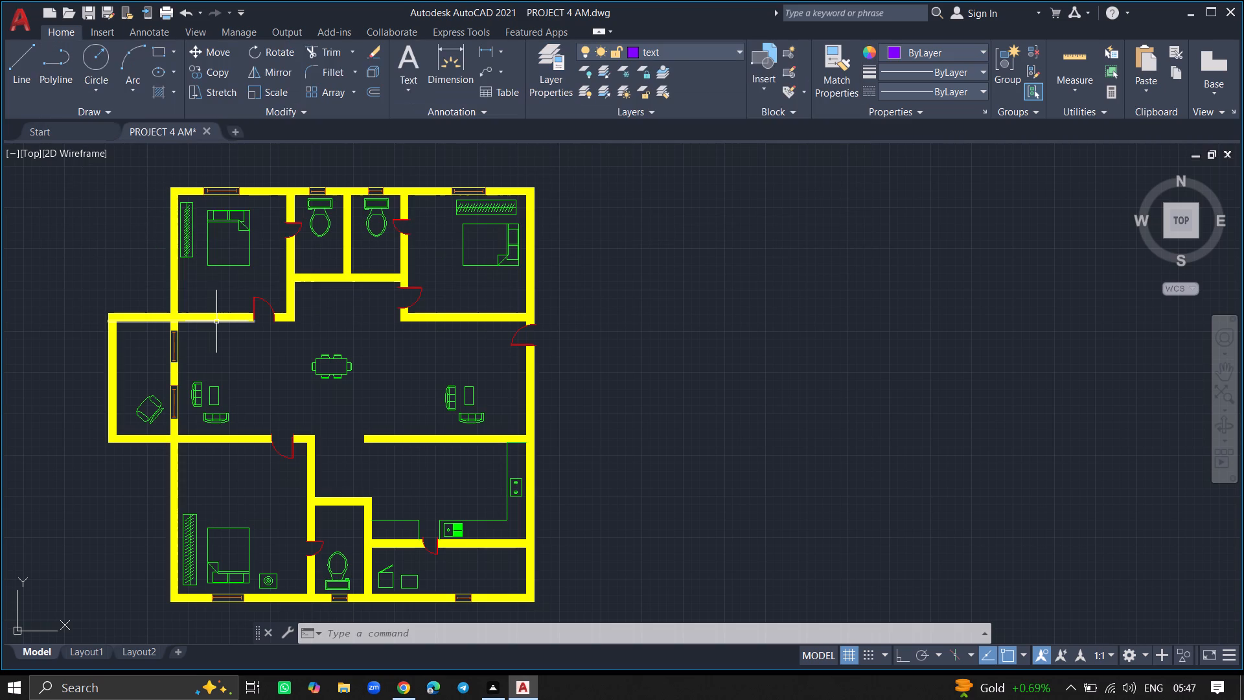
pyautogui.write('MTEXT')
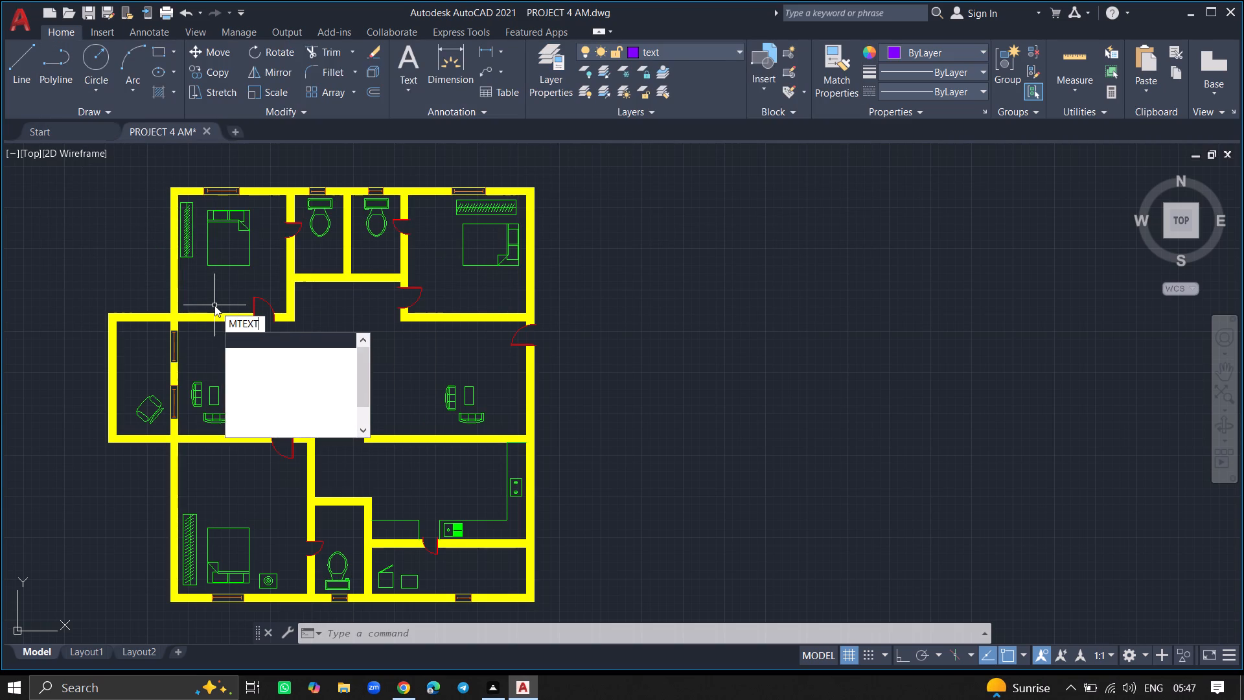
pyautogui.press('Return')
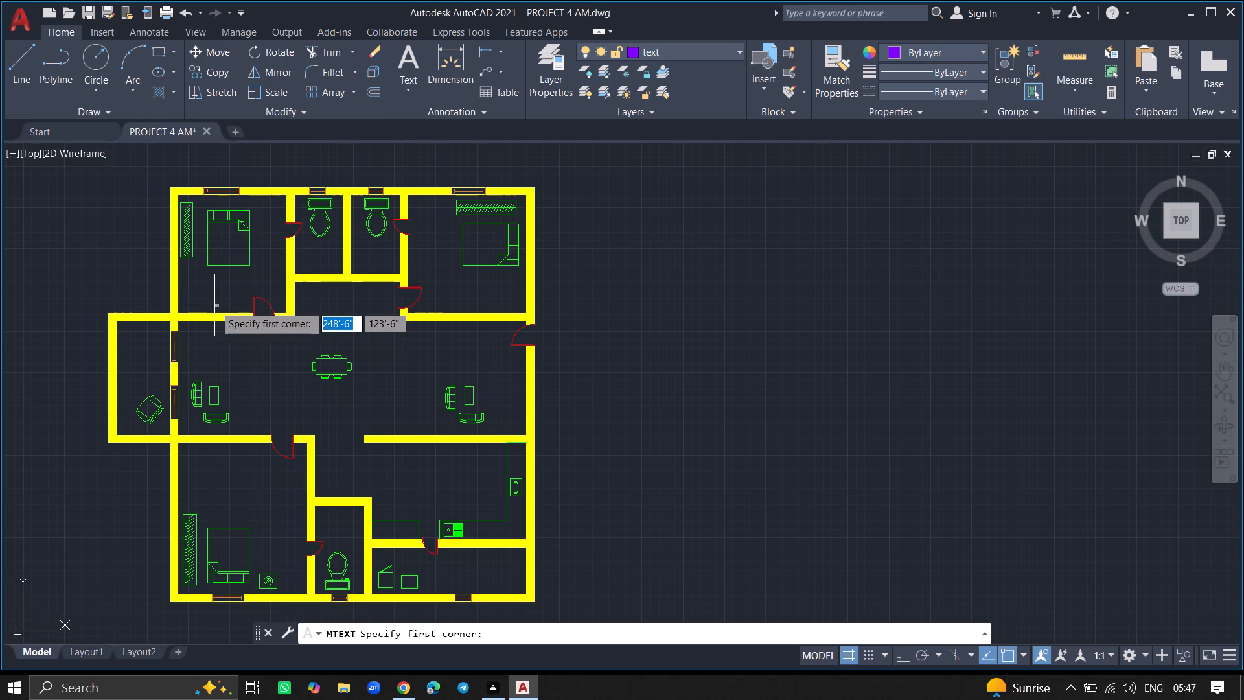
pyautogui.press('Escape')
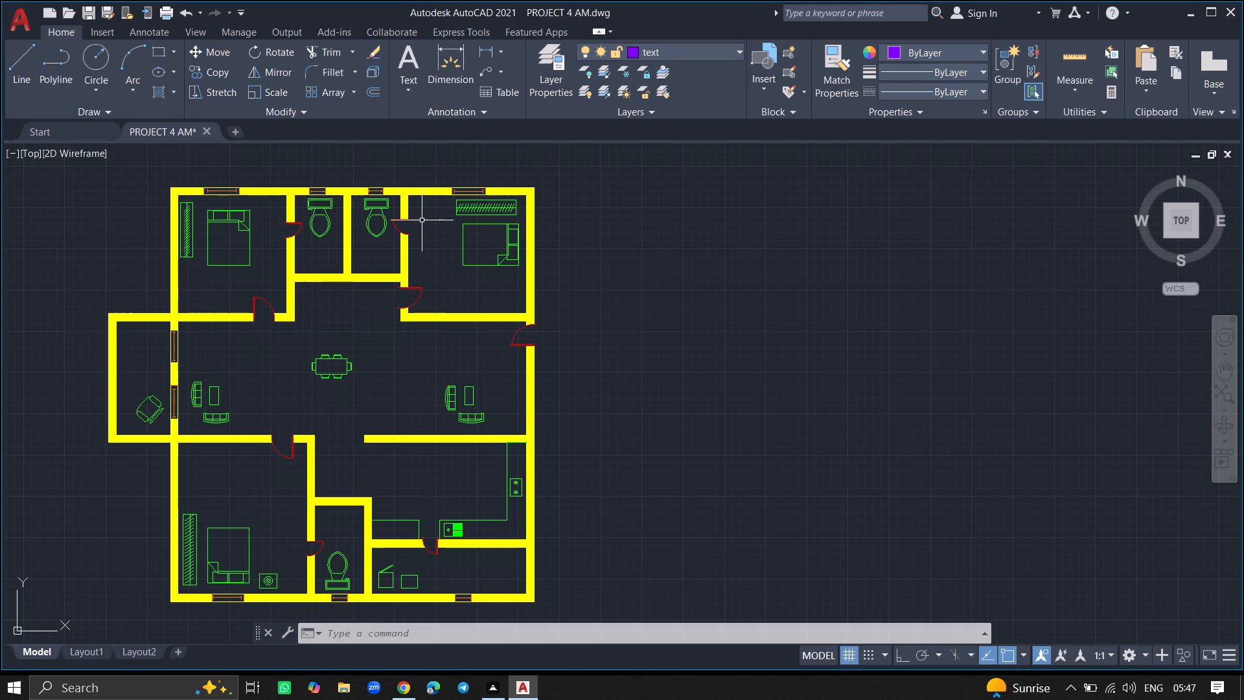
# Make the dimensions layer current.
pyautogui.click(546, 94)
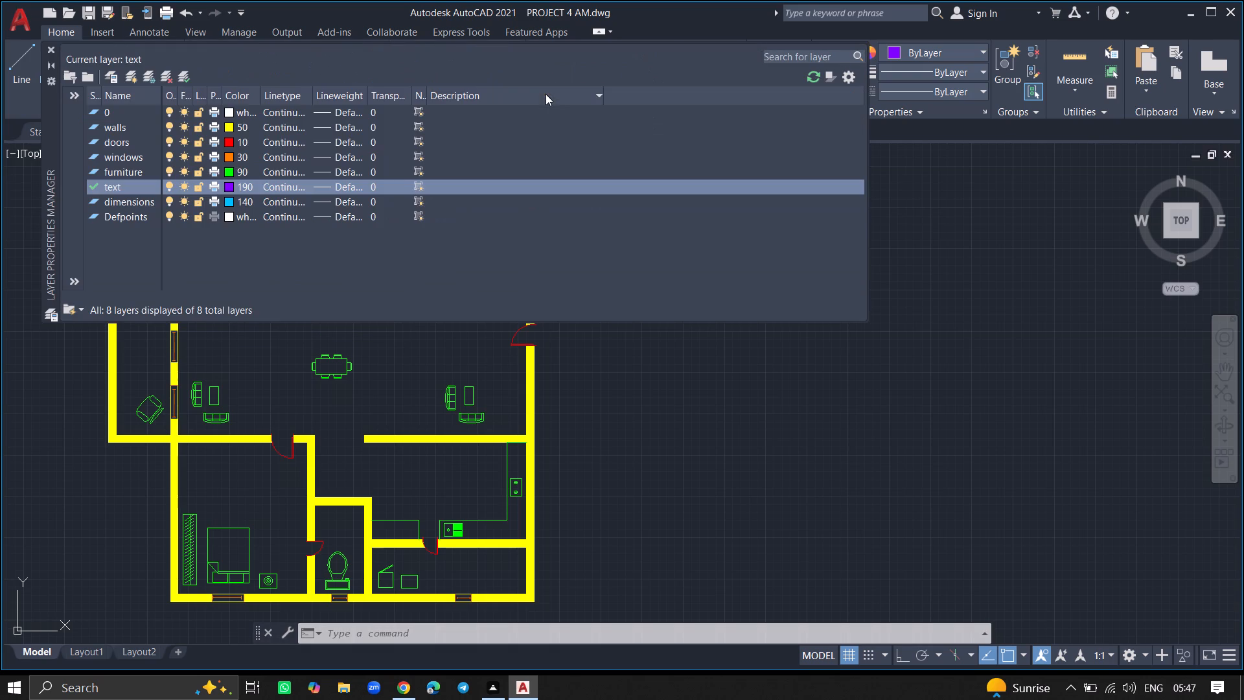
pyautogui.doubleClick(147, 199)
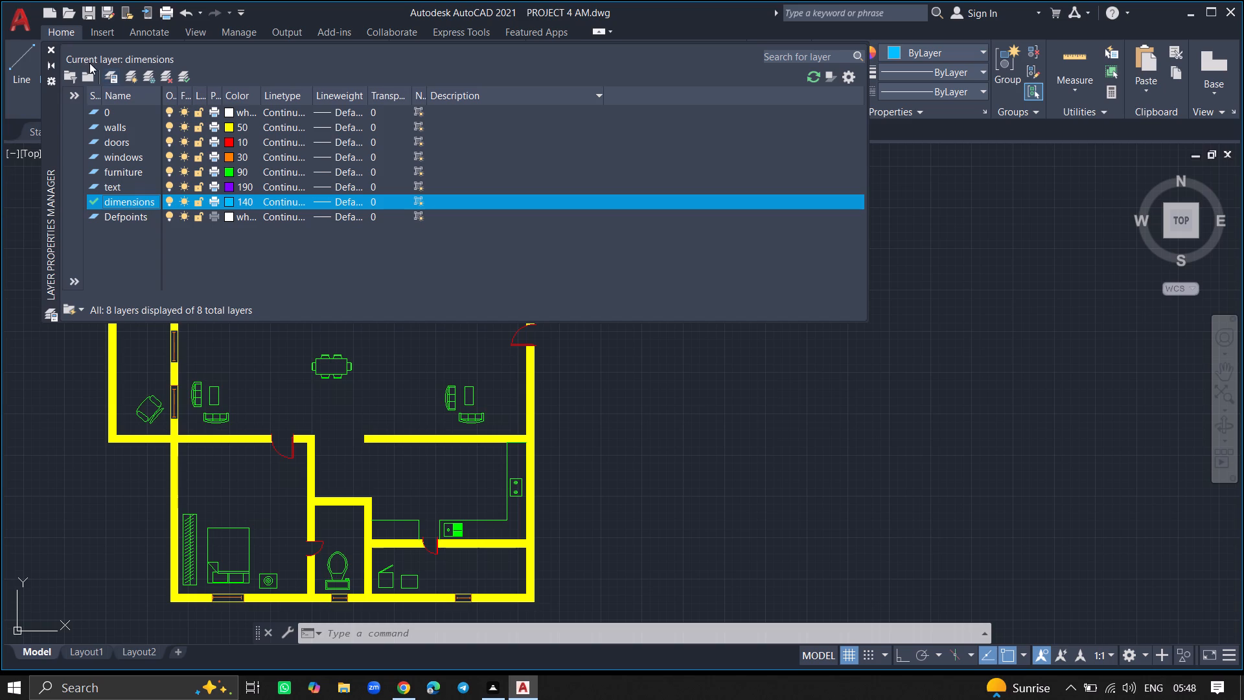
pyautogui.click(49, 48)
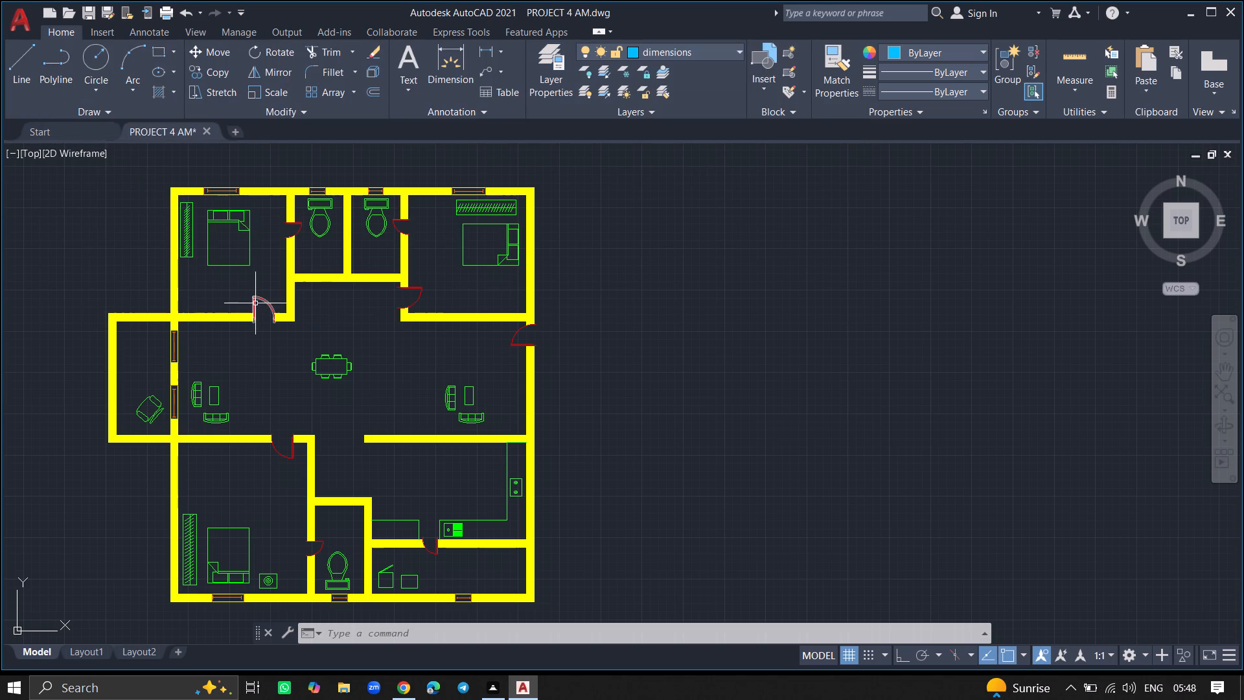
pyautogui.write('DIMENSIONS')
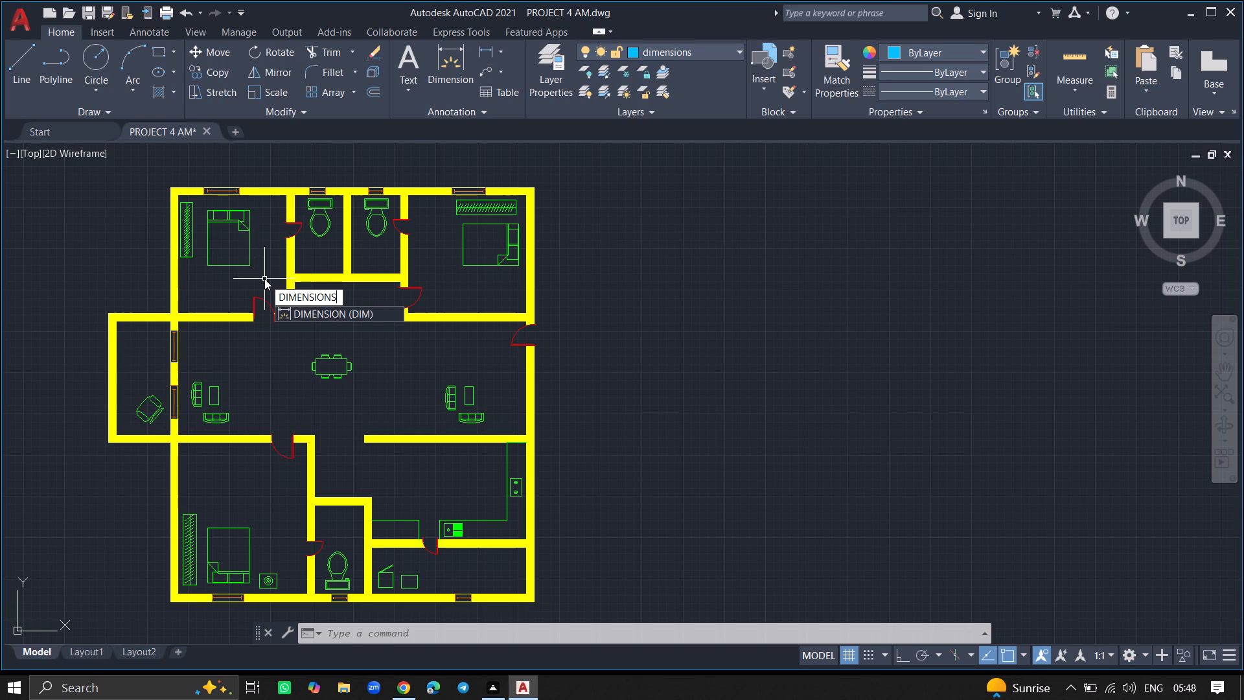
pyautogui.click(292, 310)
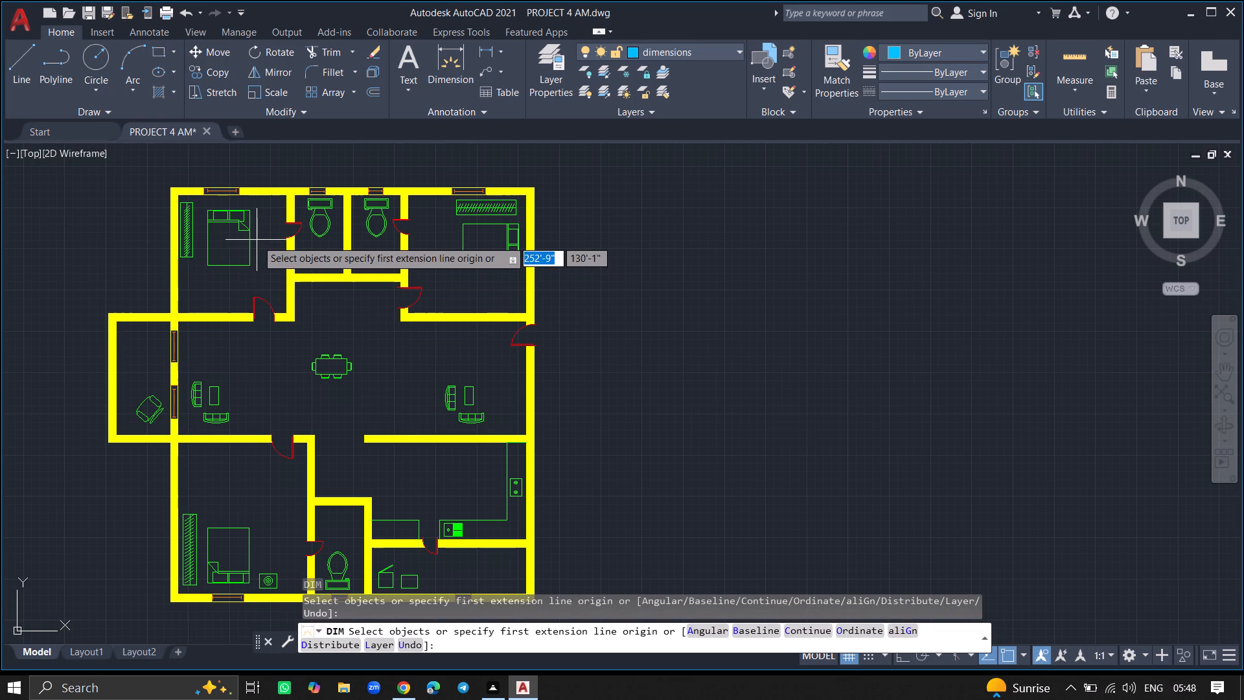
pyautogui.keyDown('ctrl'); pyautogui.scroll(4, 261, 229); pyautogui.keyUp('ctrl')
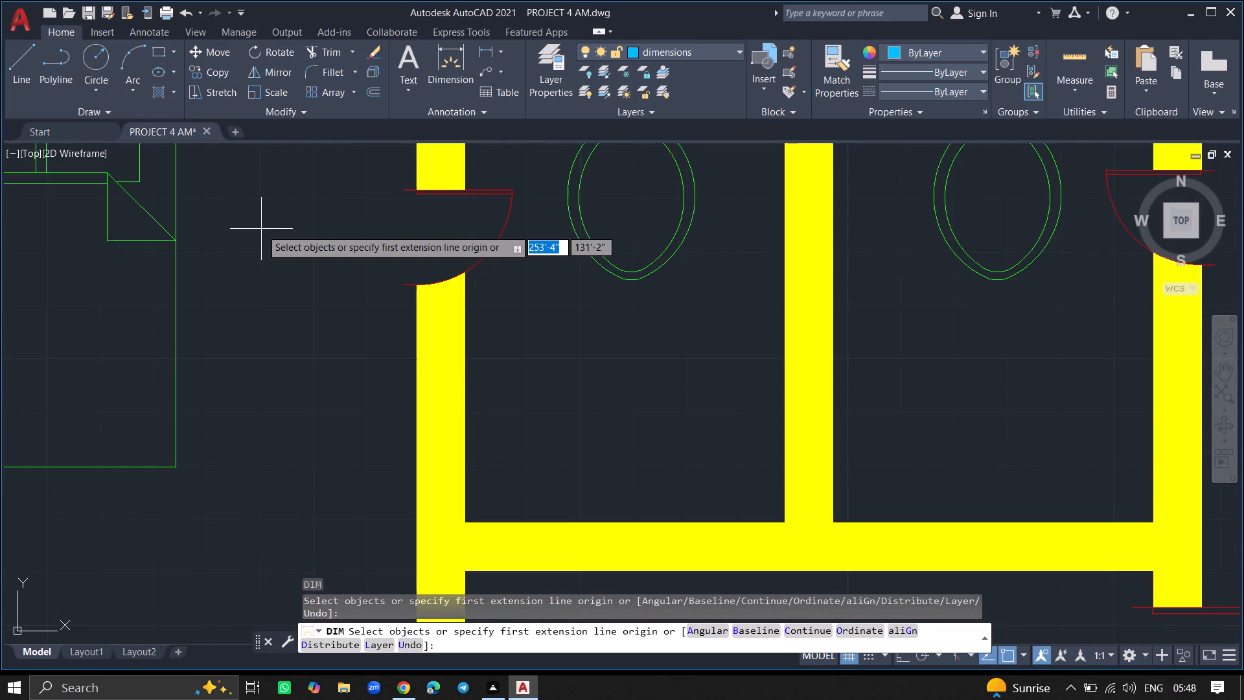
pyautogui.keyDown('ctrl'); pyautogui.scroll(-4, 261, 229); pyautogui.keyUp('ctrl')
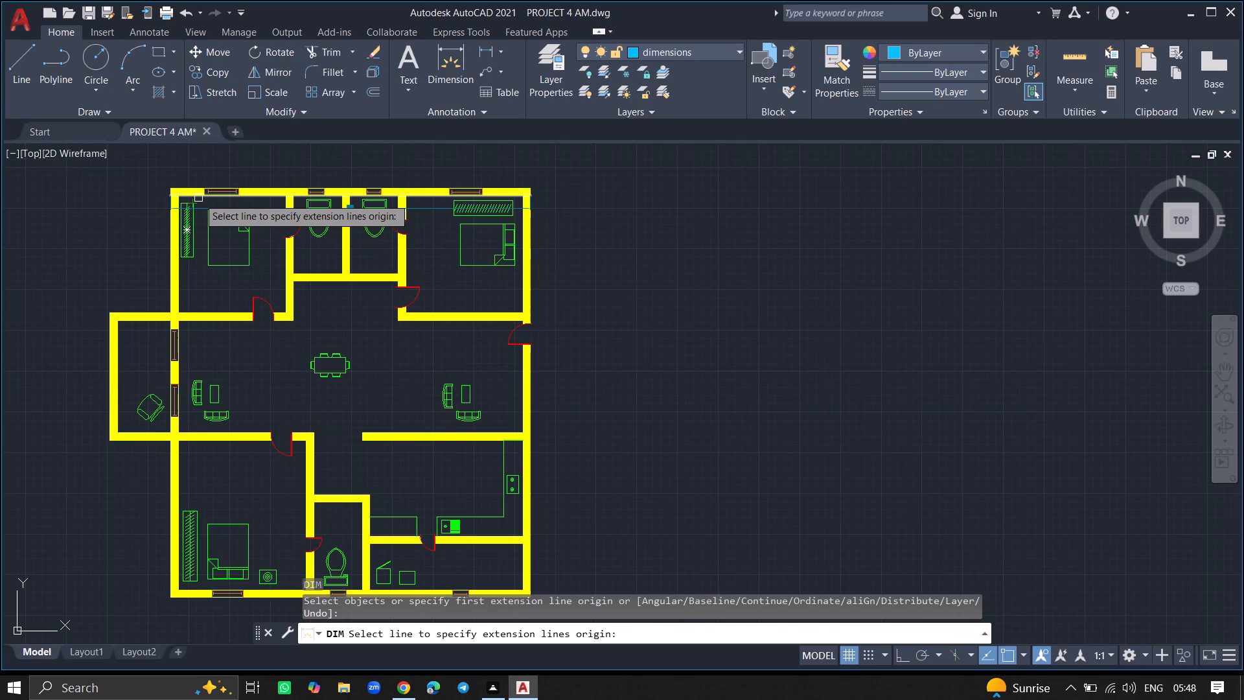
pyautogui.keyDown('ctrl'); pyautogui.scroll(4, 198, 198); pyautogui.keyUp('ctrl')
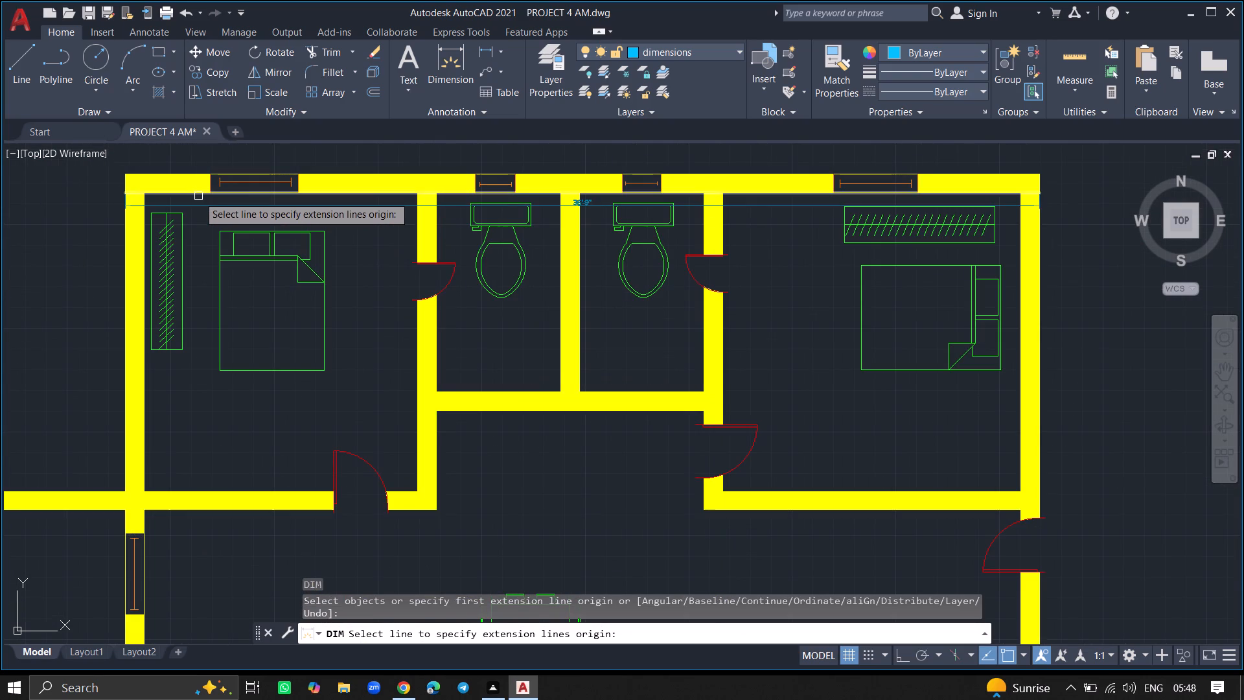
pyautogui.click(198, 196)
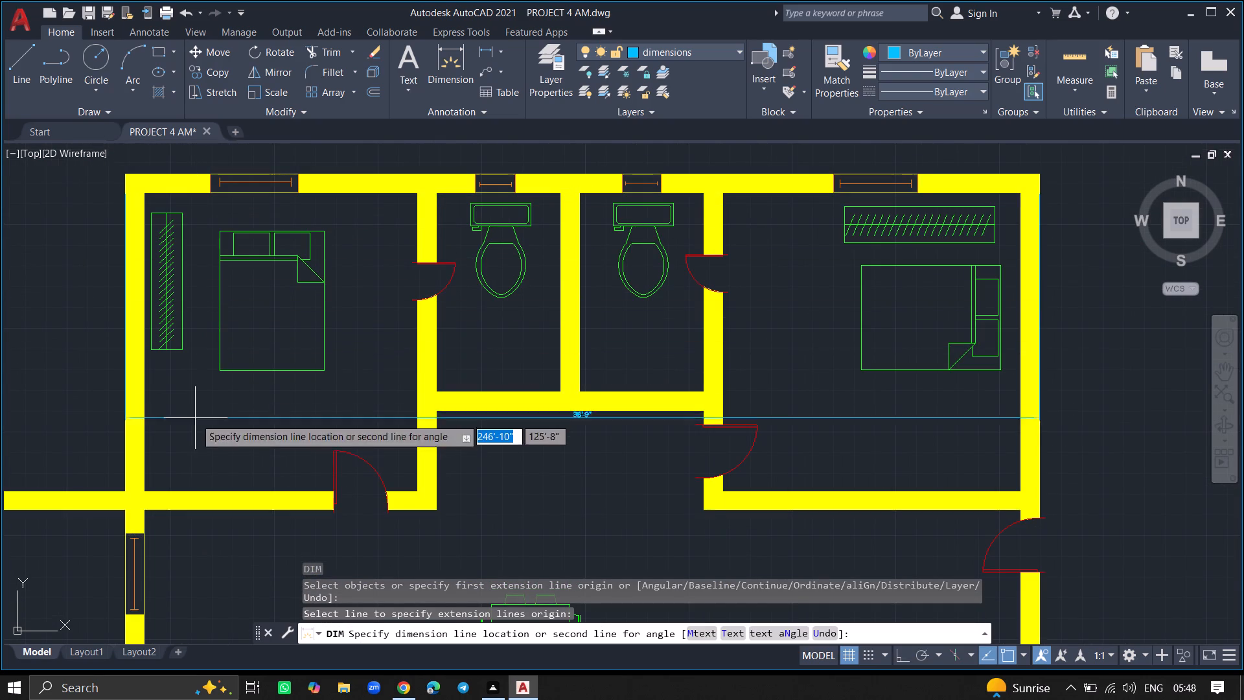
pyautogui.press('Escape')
# Add a vertical linear dimension of the northwest bedroom's interior length, between the wardrobe and the bed.
pyautogui.write('DIM')
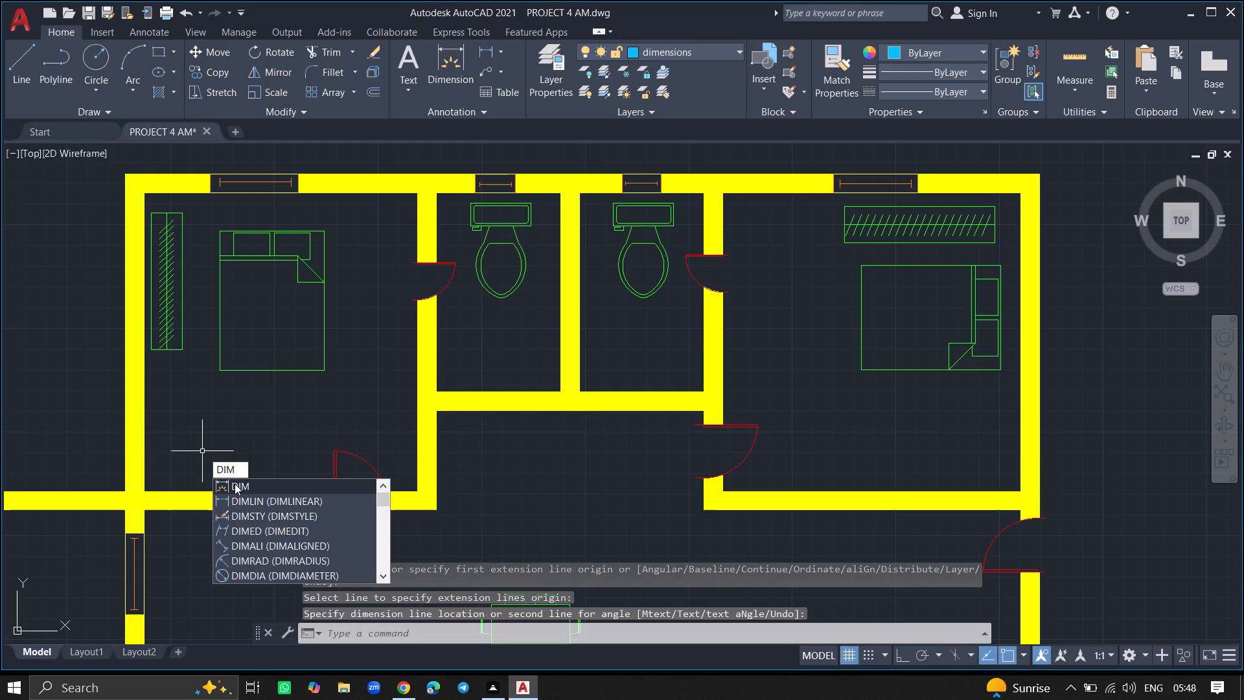
pyautogui.click(238, 498)
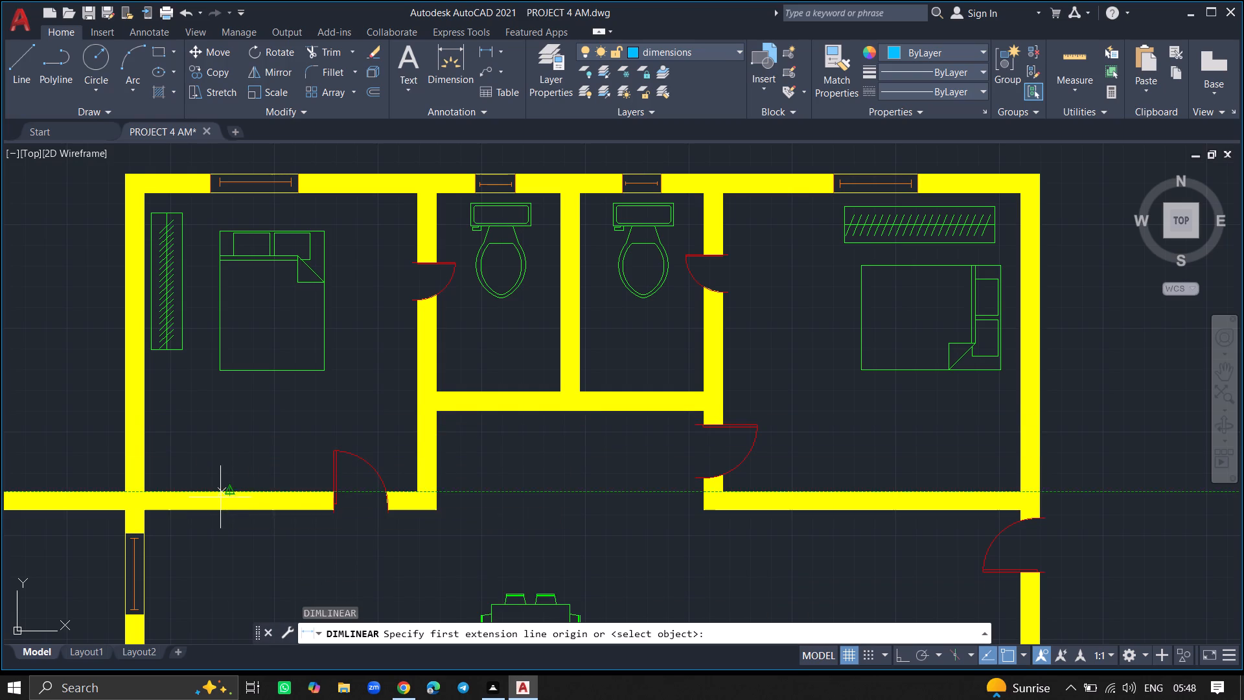
pyautogui.click(213, 491)
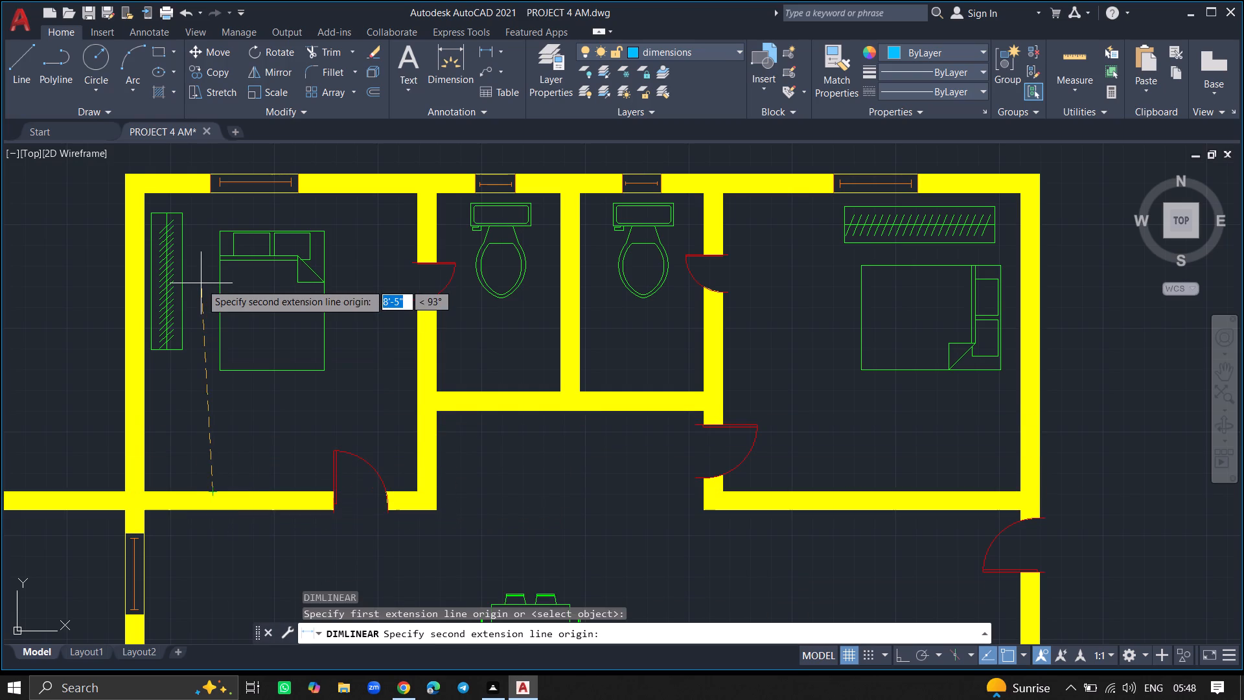
pyautogui.click(213, 196)
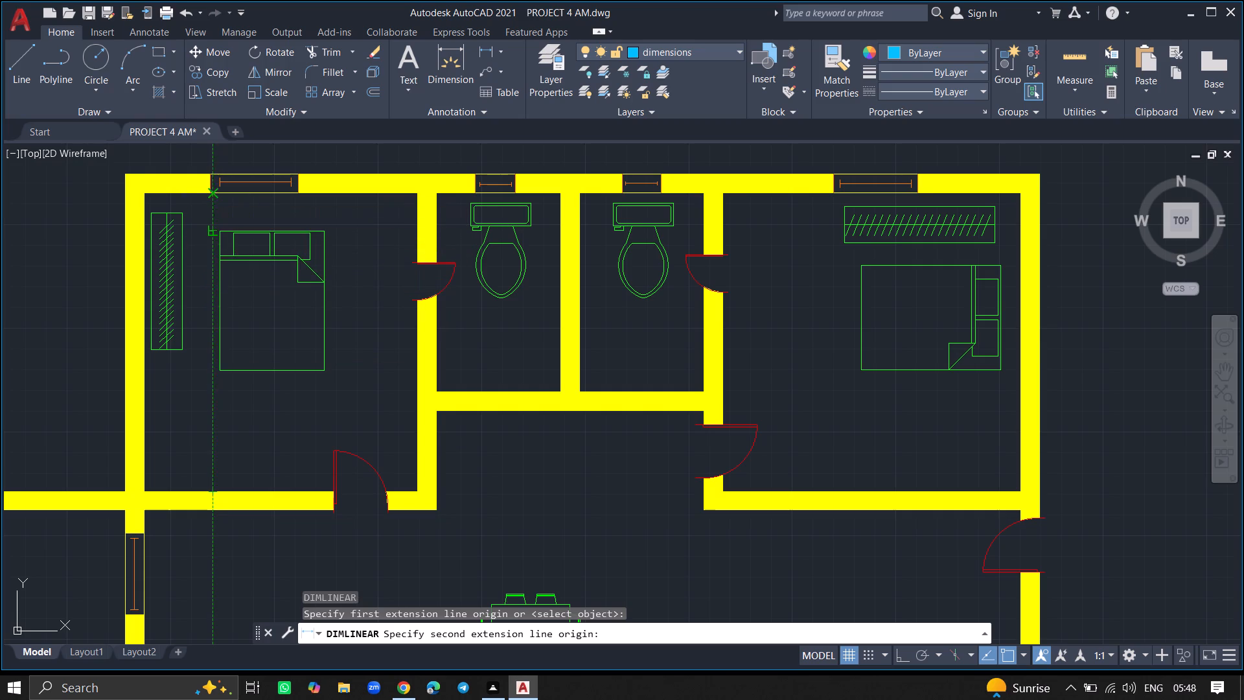
pyautogui.click(200, 199)
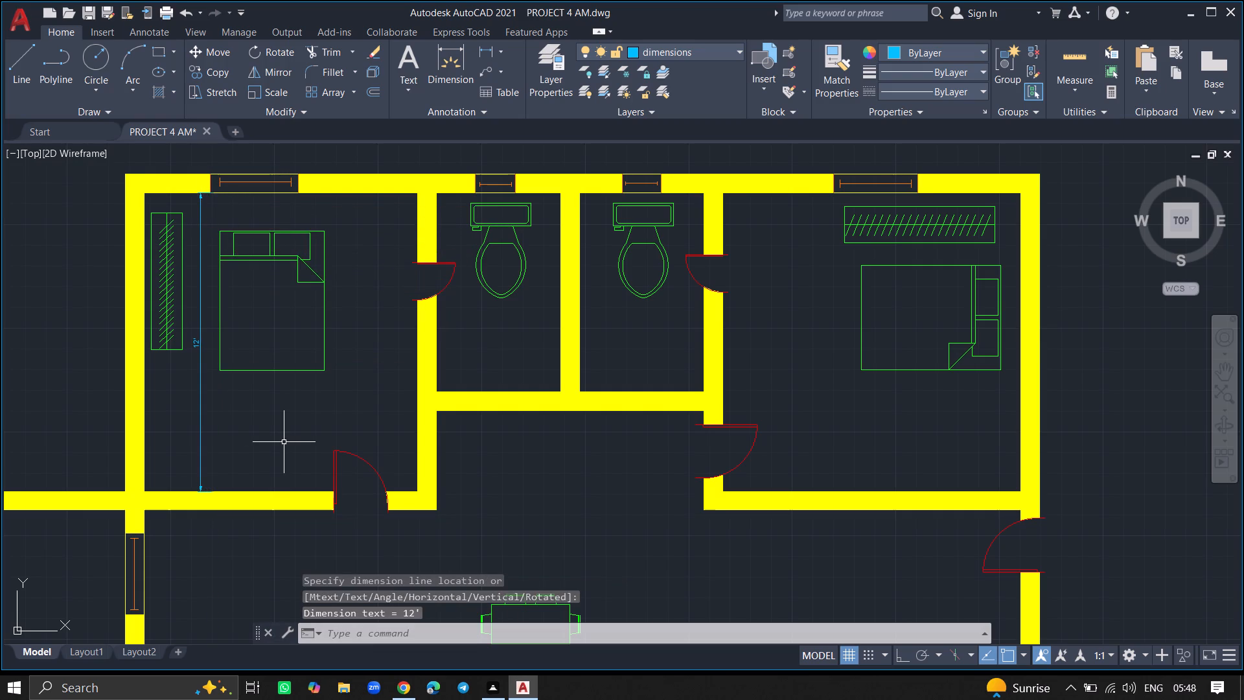
# Add a horizontal linear dimension of the northwest bedroom's interior width, just above its door.
pyautogui.write('DIML')
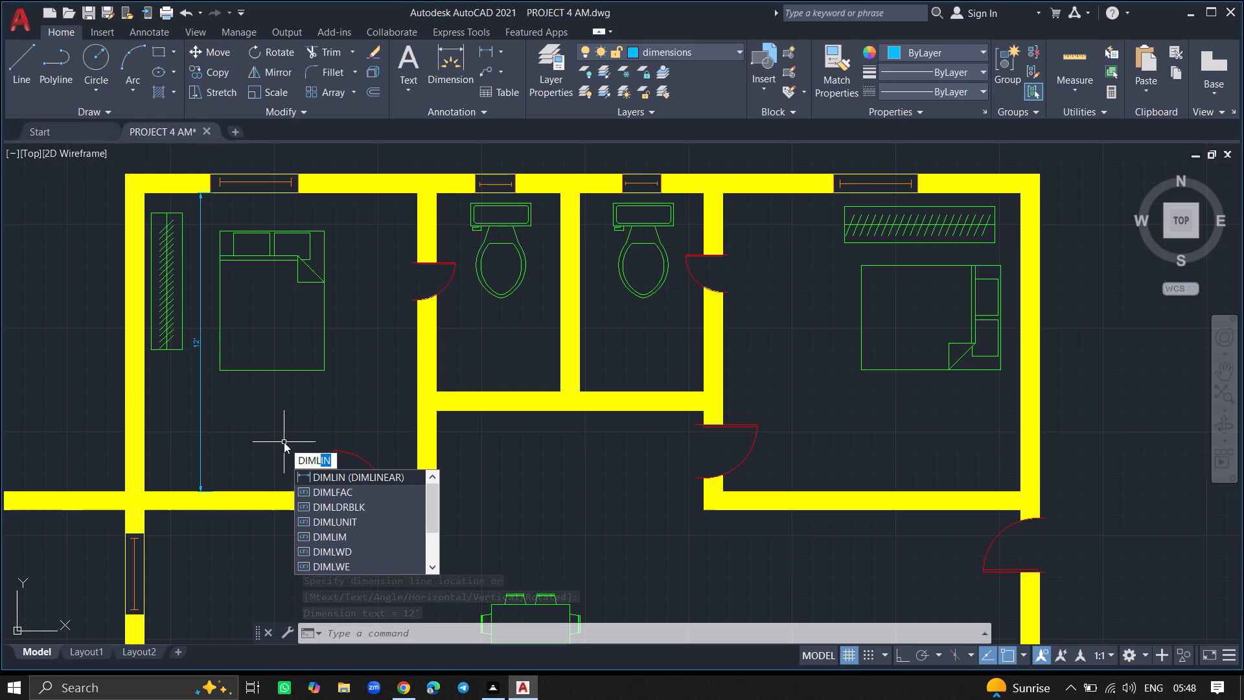
pyautogui.click(316, 476)
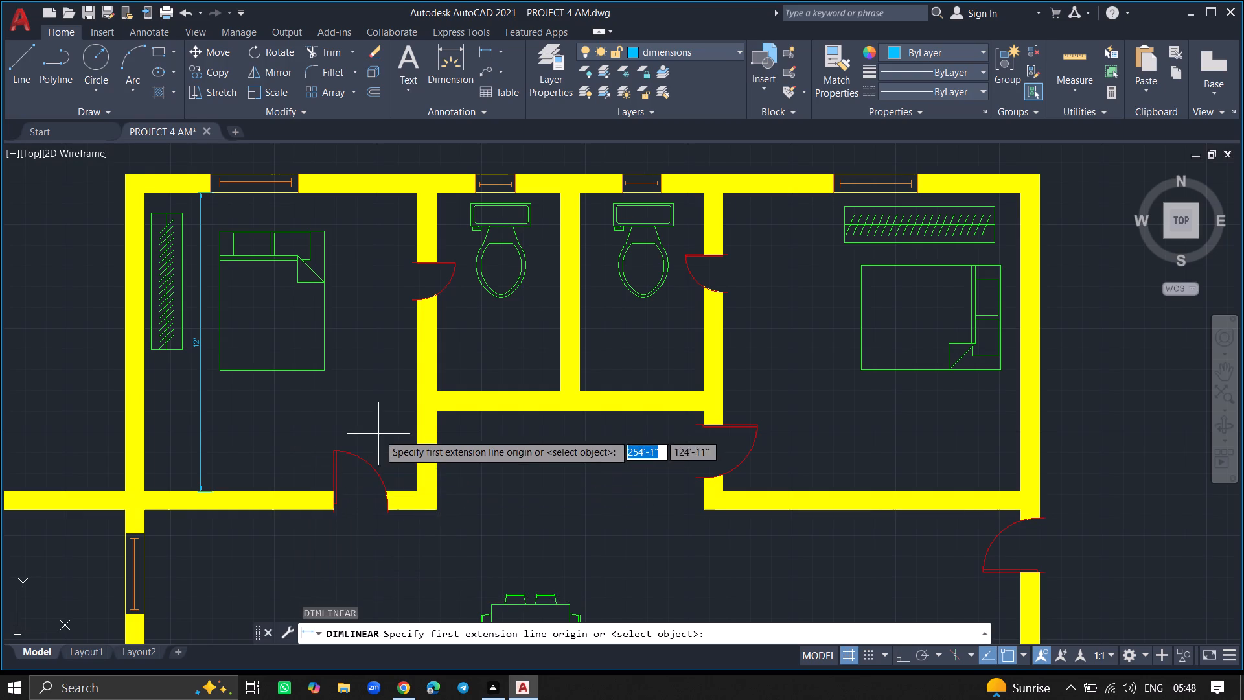
pyautogui.click(416, 434)
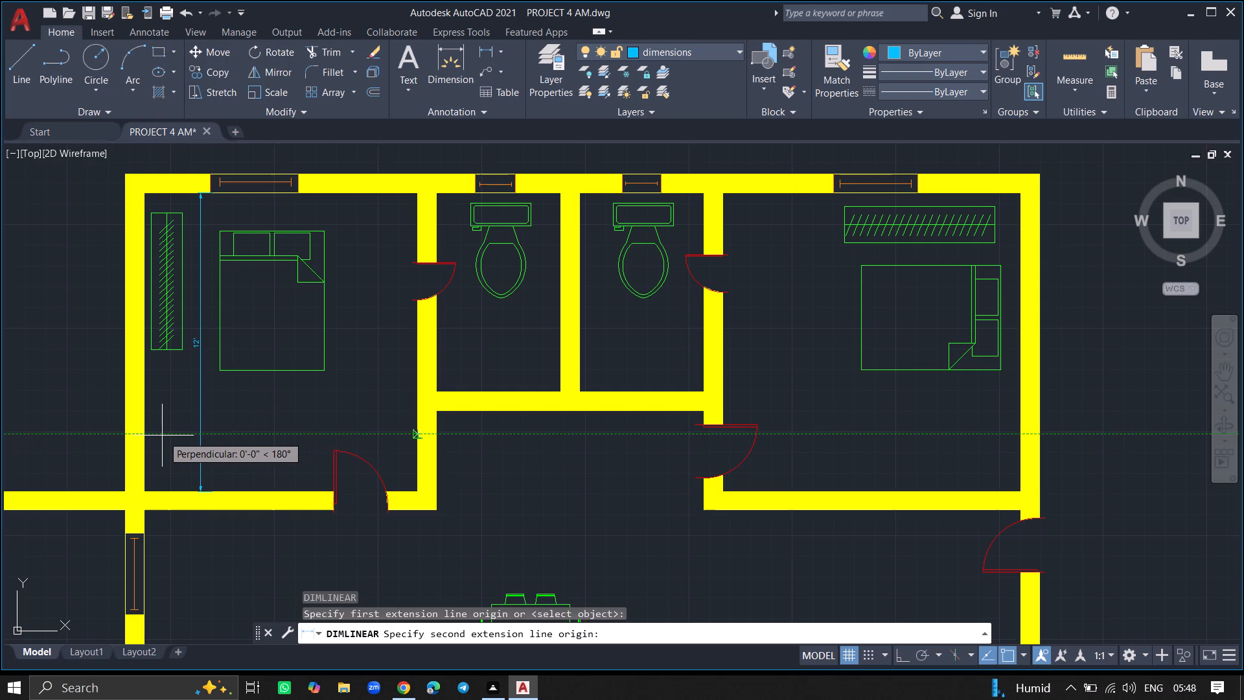
pyautogui.click(143, 432)
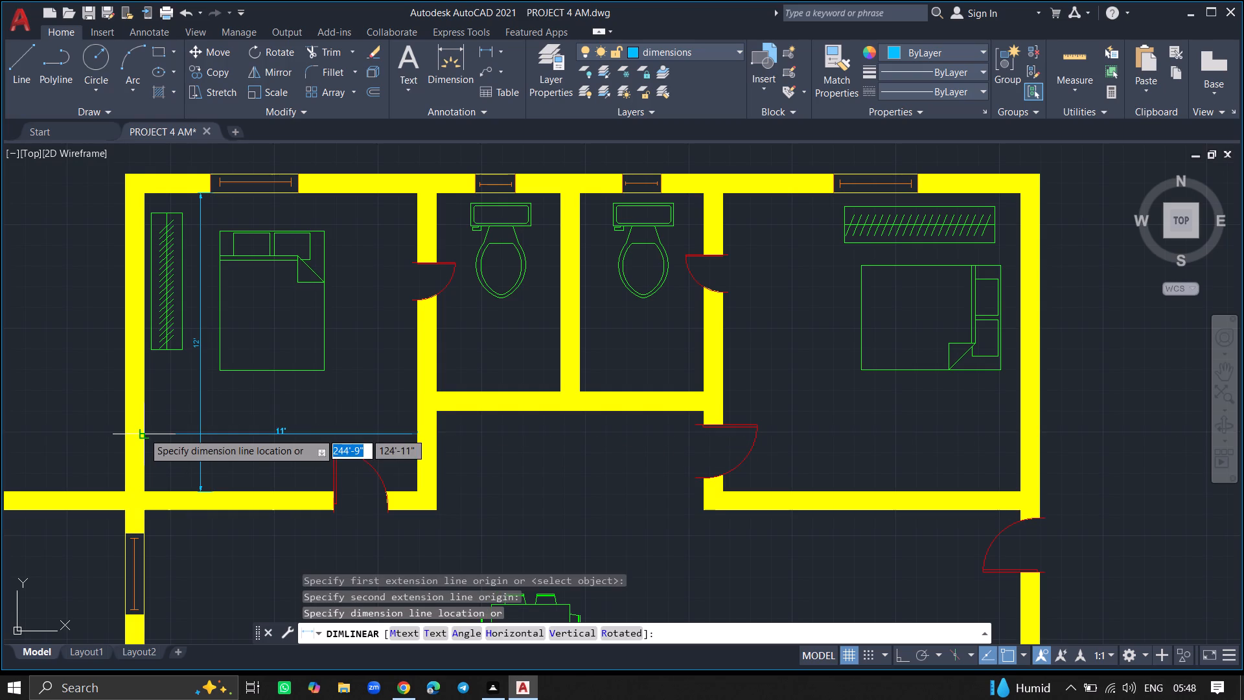
pyautogui.click(144, 427)
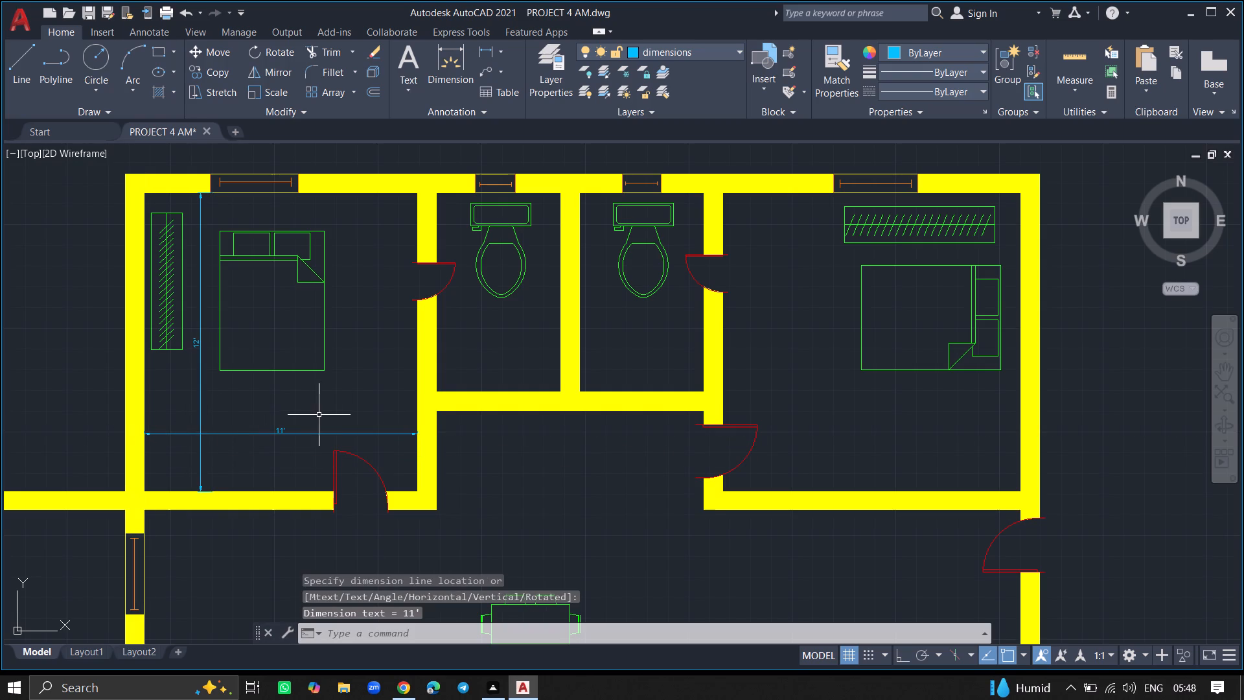
# Add a vertical linear dimension of the interior length of the bathroom beside the northwest bedroom, near its east wall.
pyautogui.write('DIML')
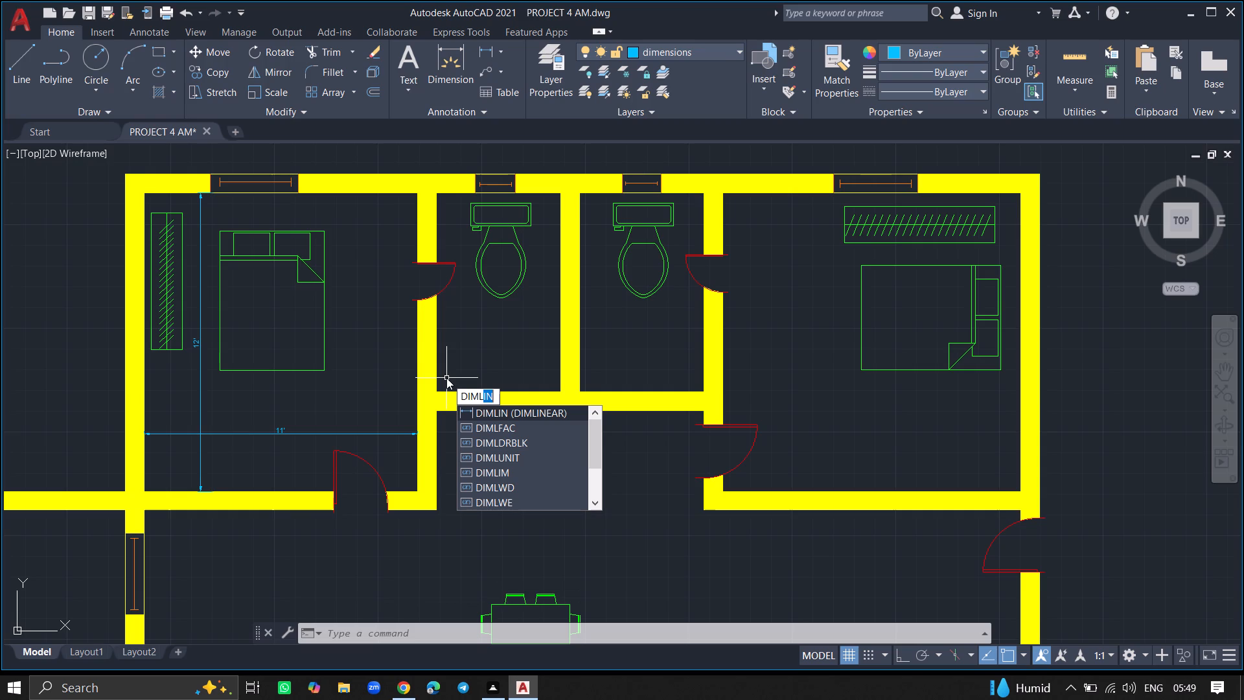
pyautogui.click(476, 412)
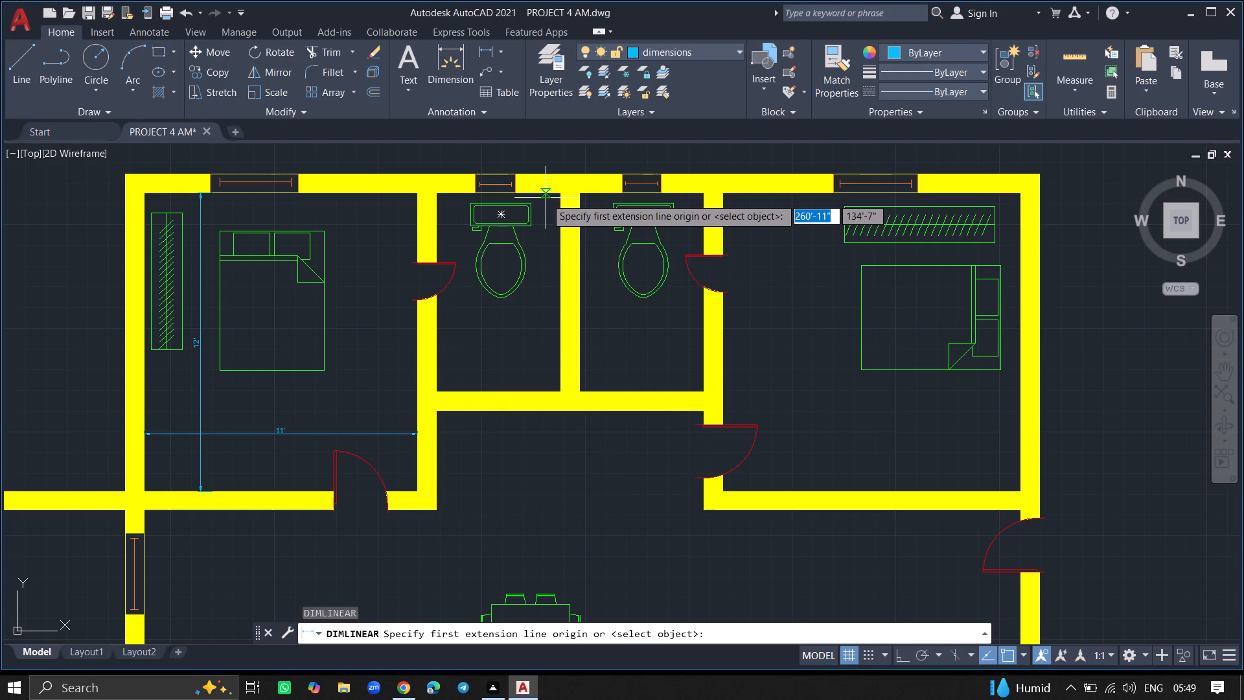
pyautogui.moveTo(546, 198); pyautogui.dragTo(542, 305)
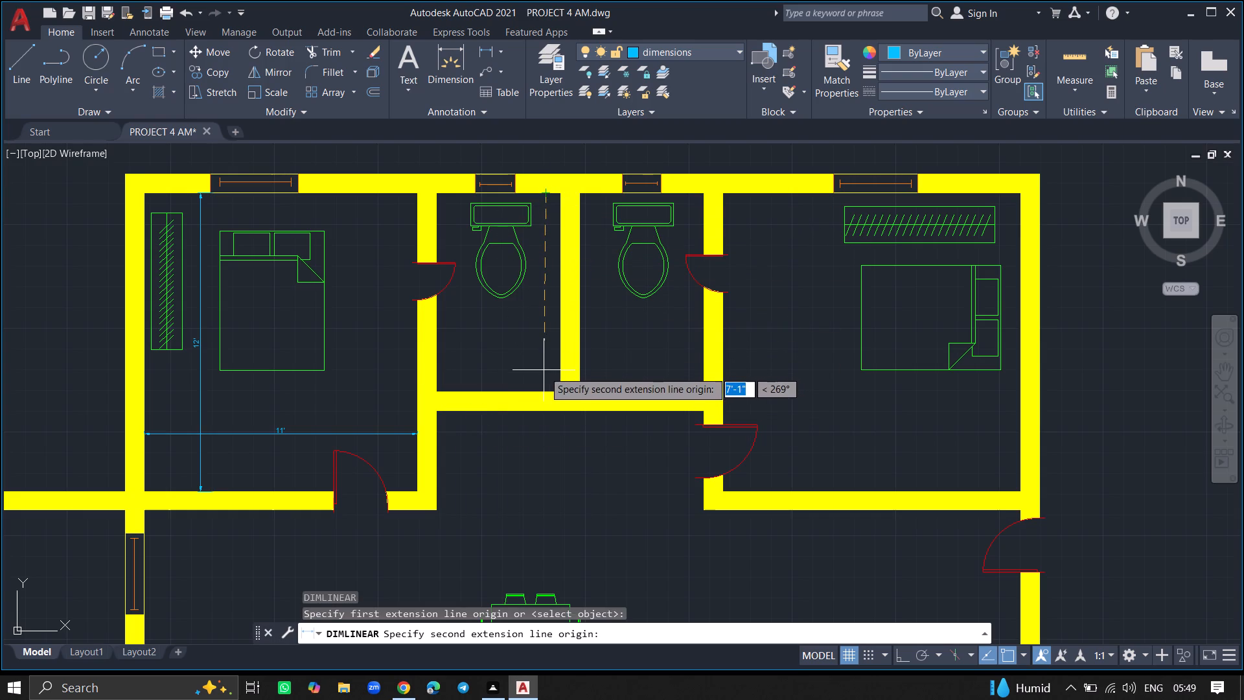
pyautogui.click(549, 390)
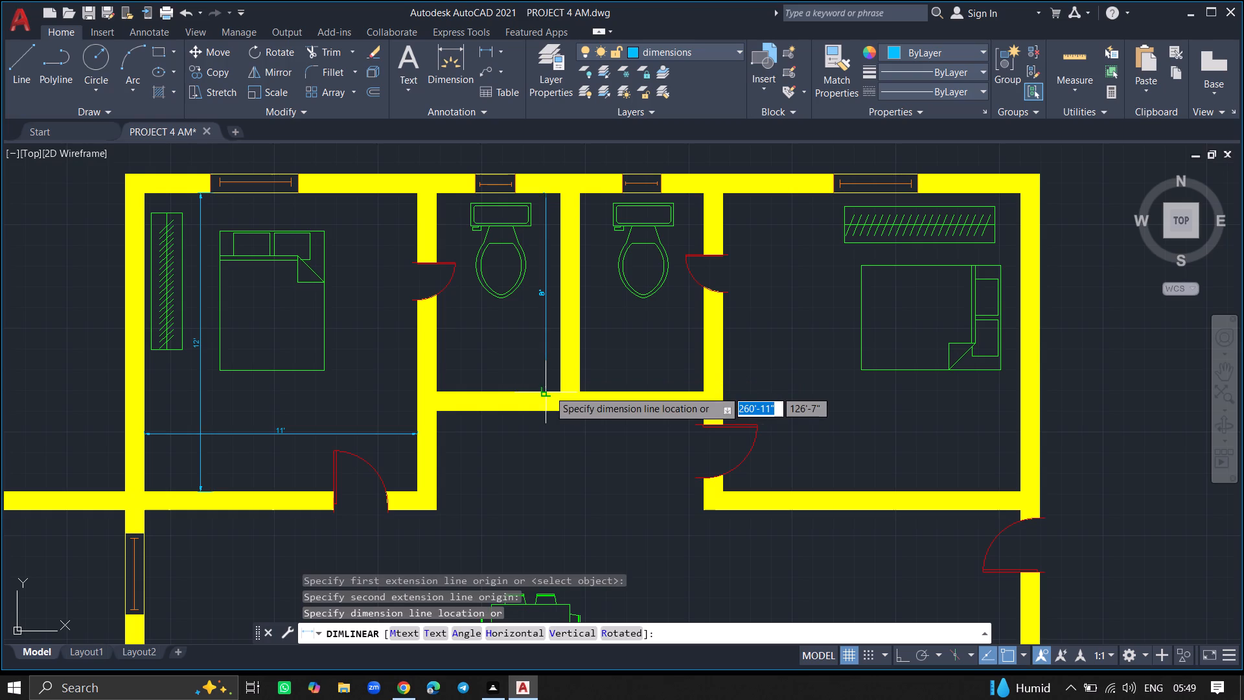
pyautogui.click(546, 376)
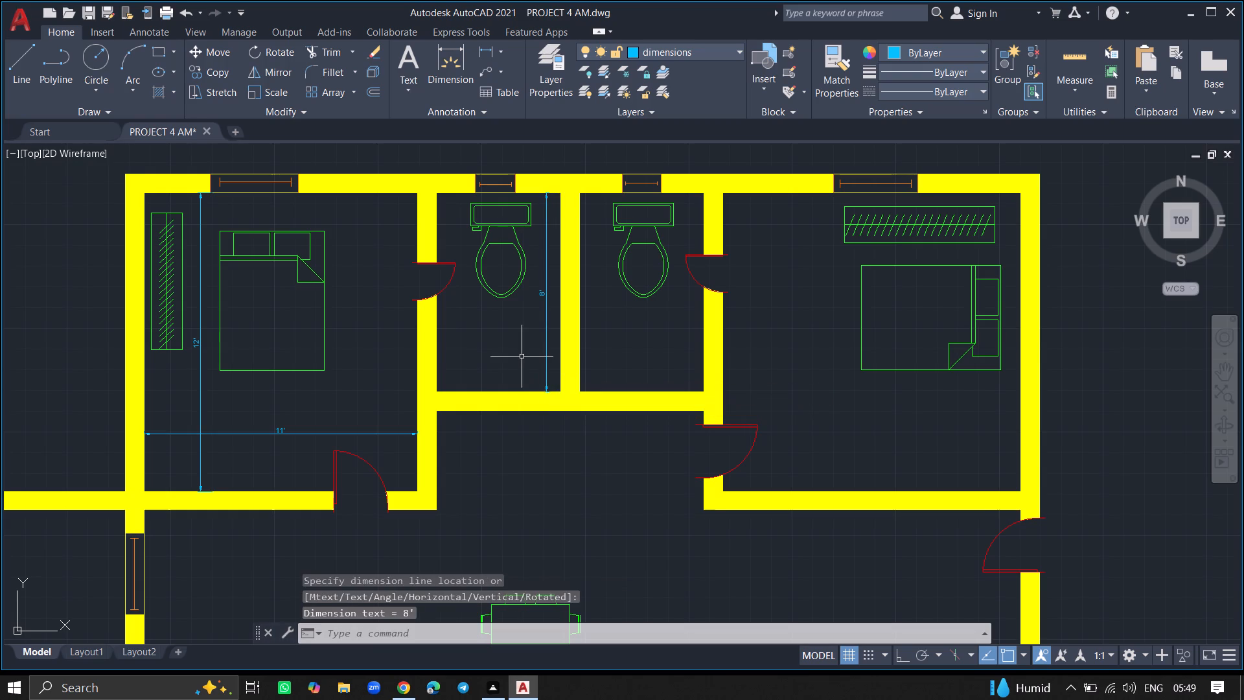
# Add a horizontal linear dimension of the same bathroom's interior width, below the toilet.
pyautogui.keyDown('ctrl'); pyautogui.scroll(2, 521, 356); pyautogui.keyUp('ctrl')
pyautogui.write('DIML')
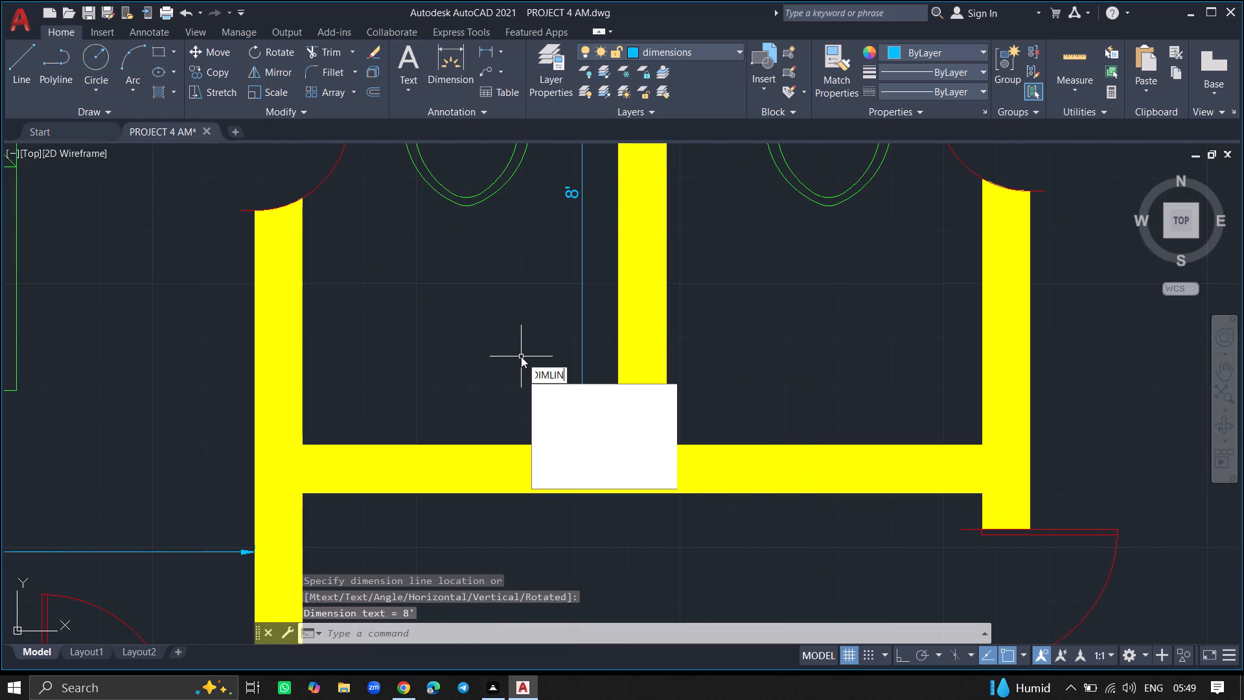
pyautogui.click(546, 390)
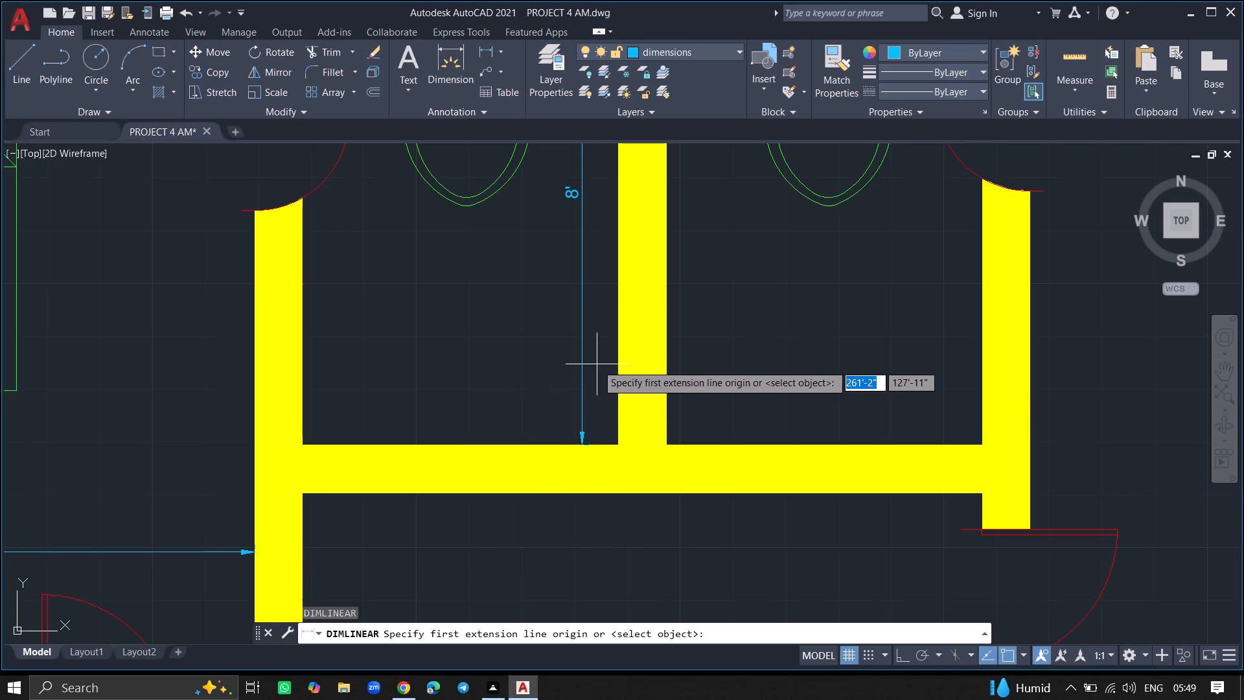
pyautogui.moveTo(617, 364); pyautogui.dragTo(420, 345)
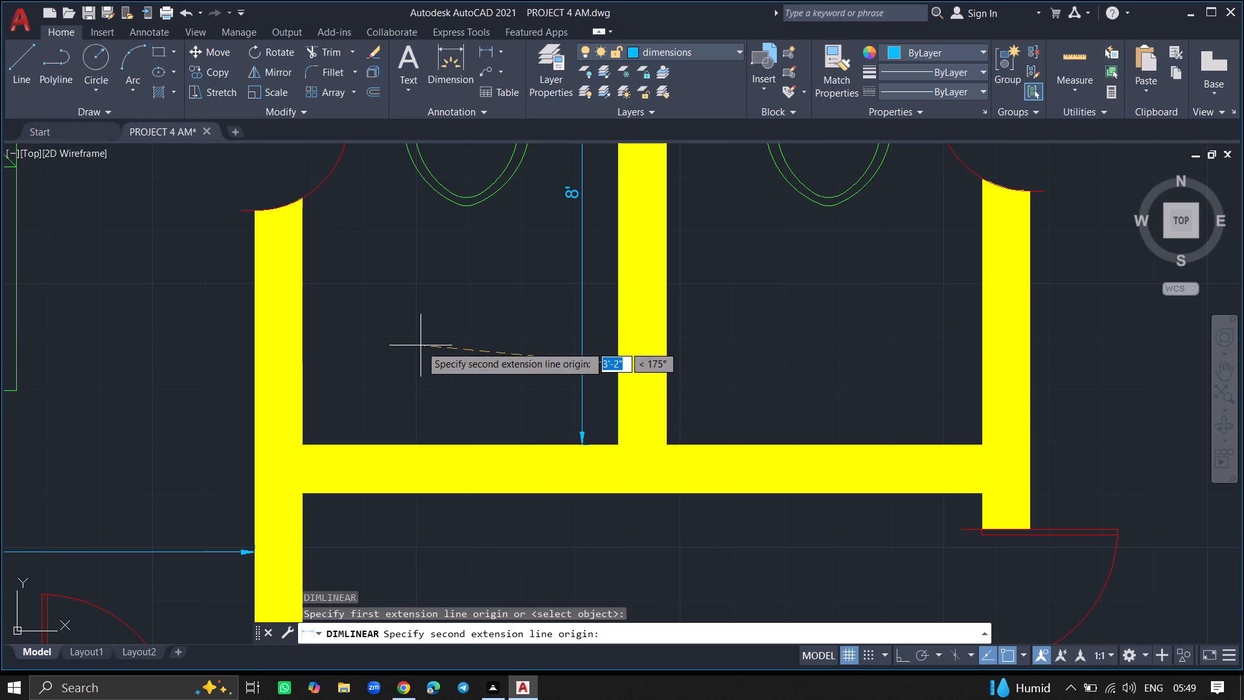
pyautogui.click(303, 368)
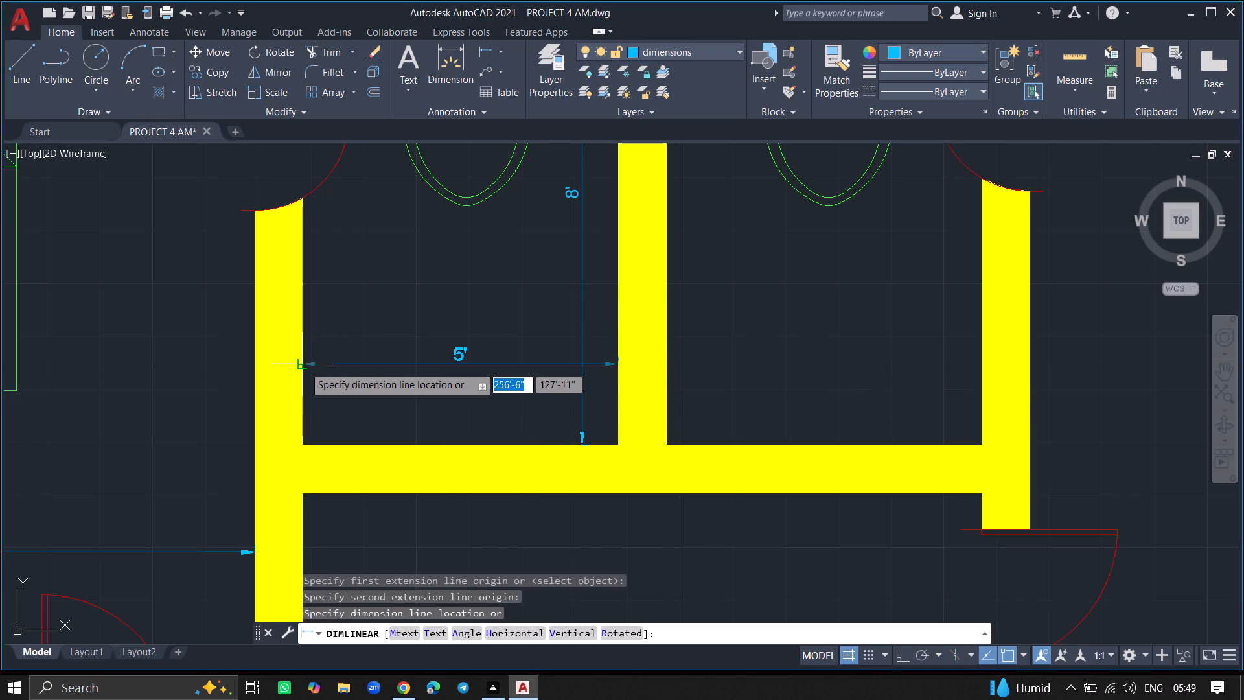
pyautogui.moveTo(304, 366); pyautogui.dragTo(362, 385)
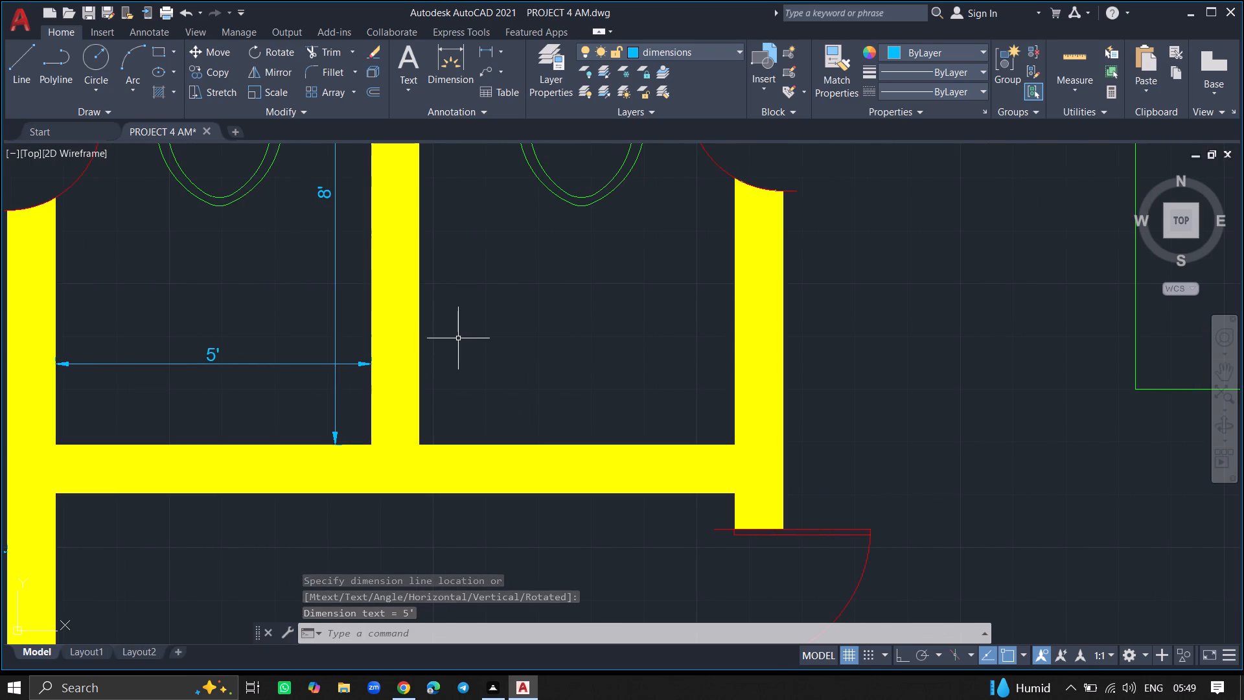
# Add a horizontal linear dimension of the adjoining east bathroom's interior width, below its toilet.
pyautogui.write('DIML')
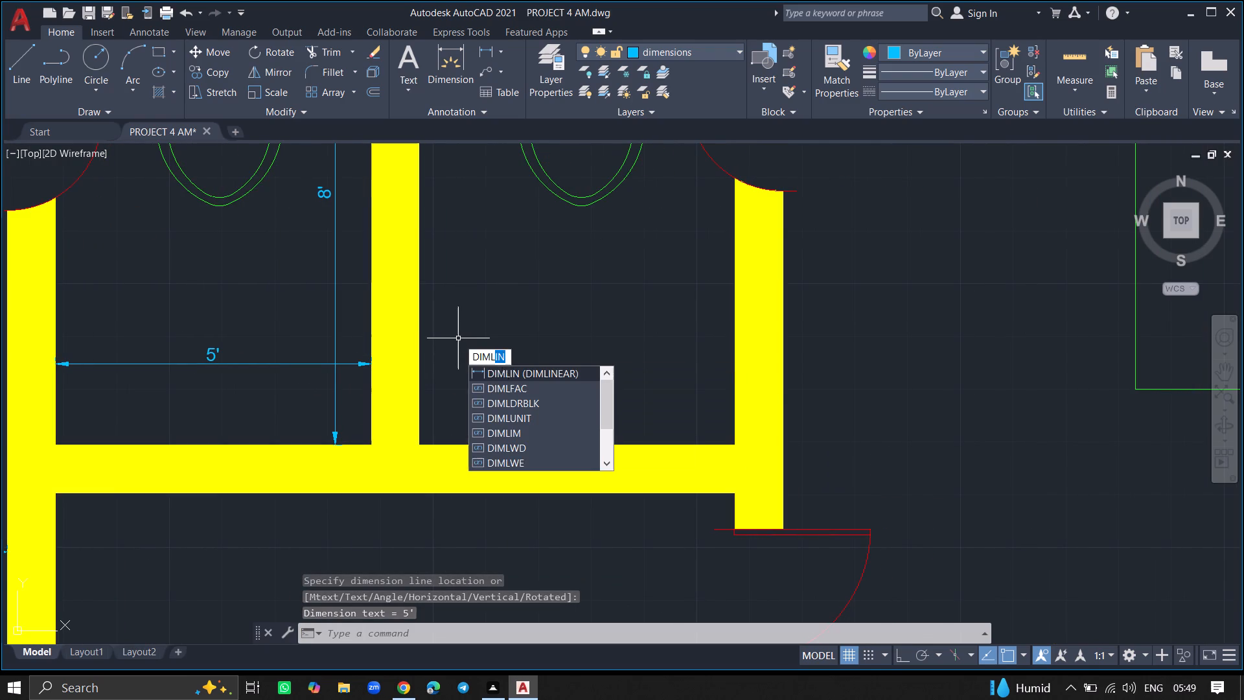
pyautogui.click(502, 367)
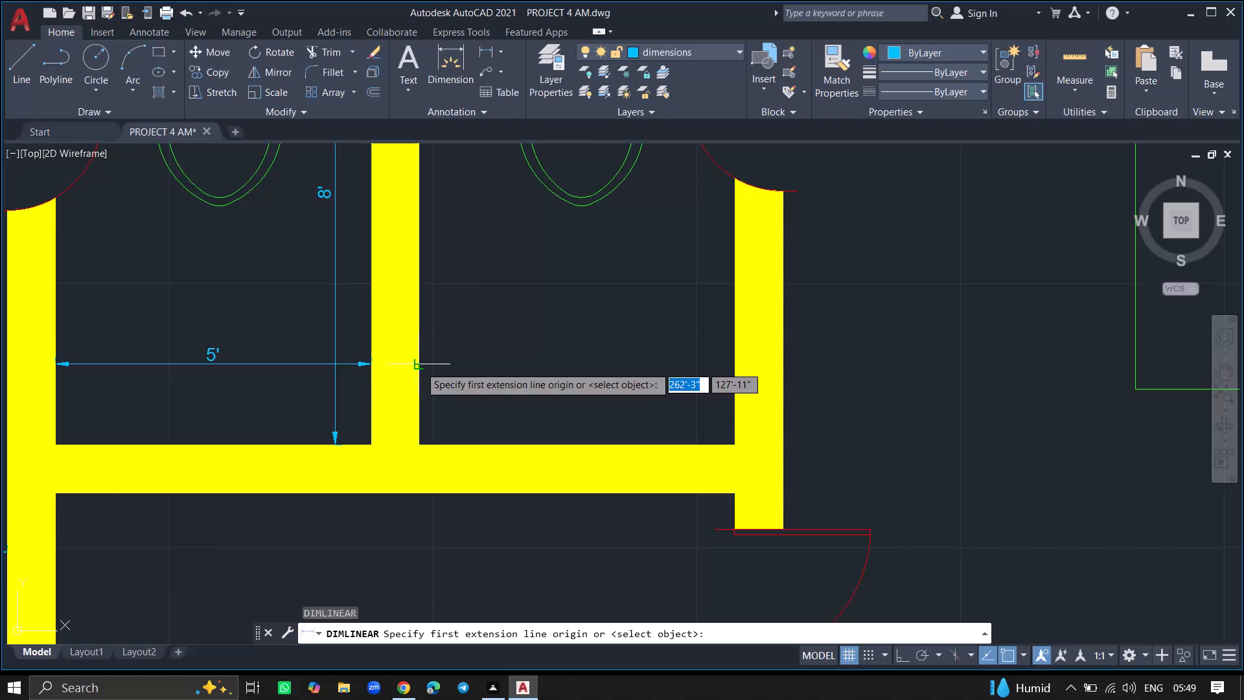
pyautogui.click(420, 366)
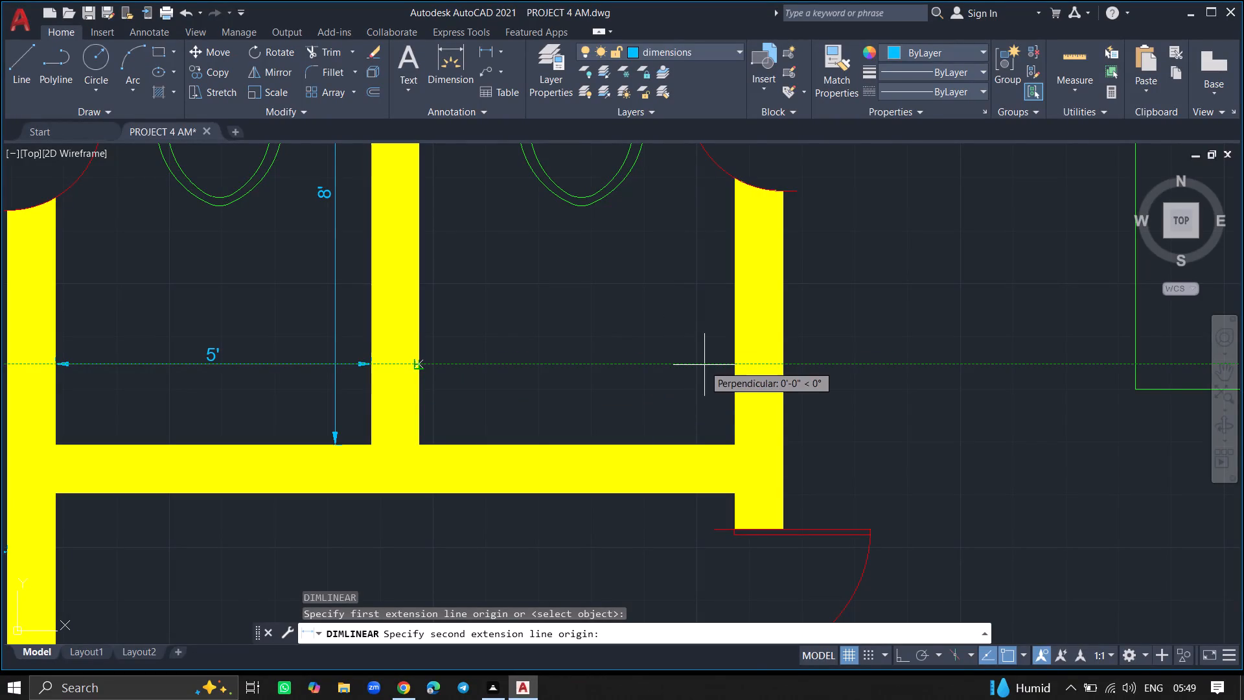
pyautogui.click(733, 367)
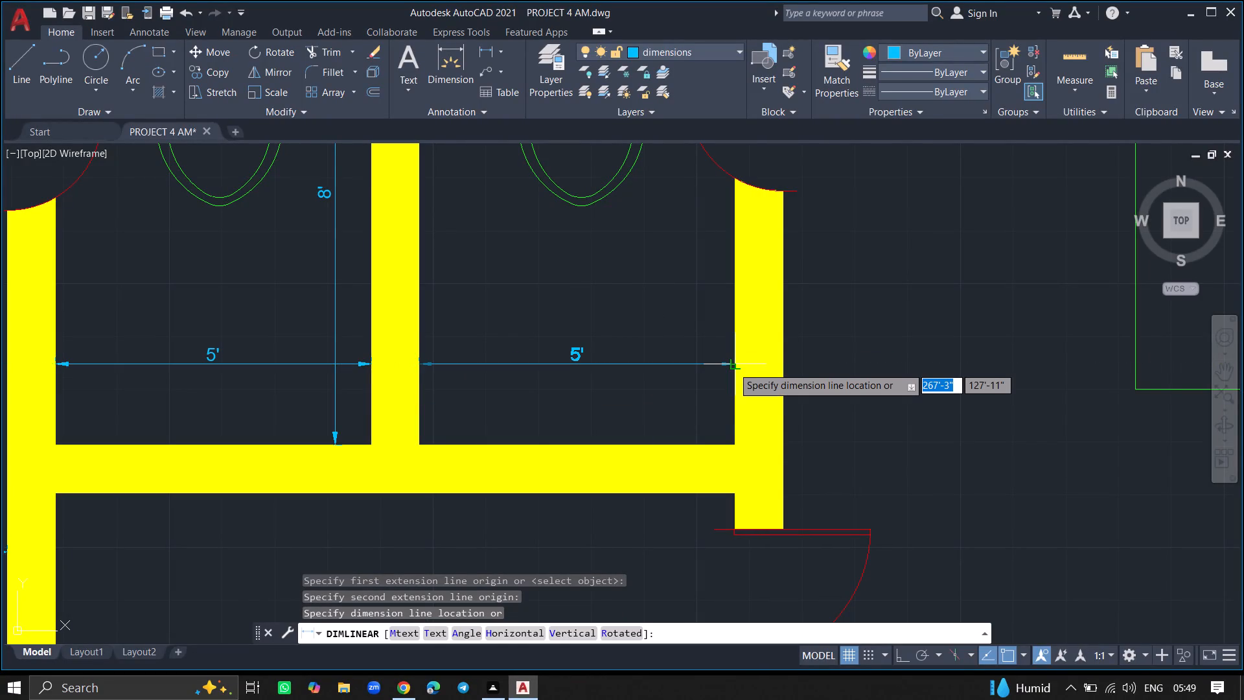
pyautogui.click(726, 358)
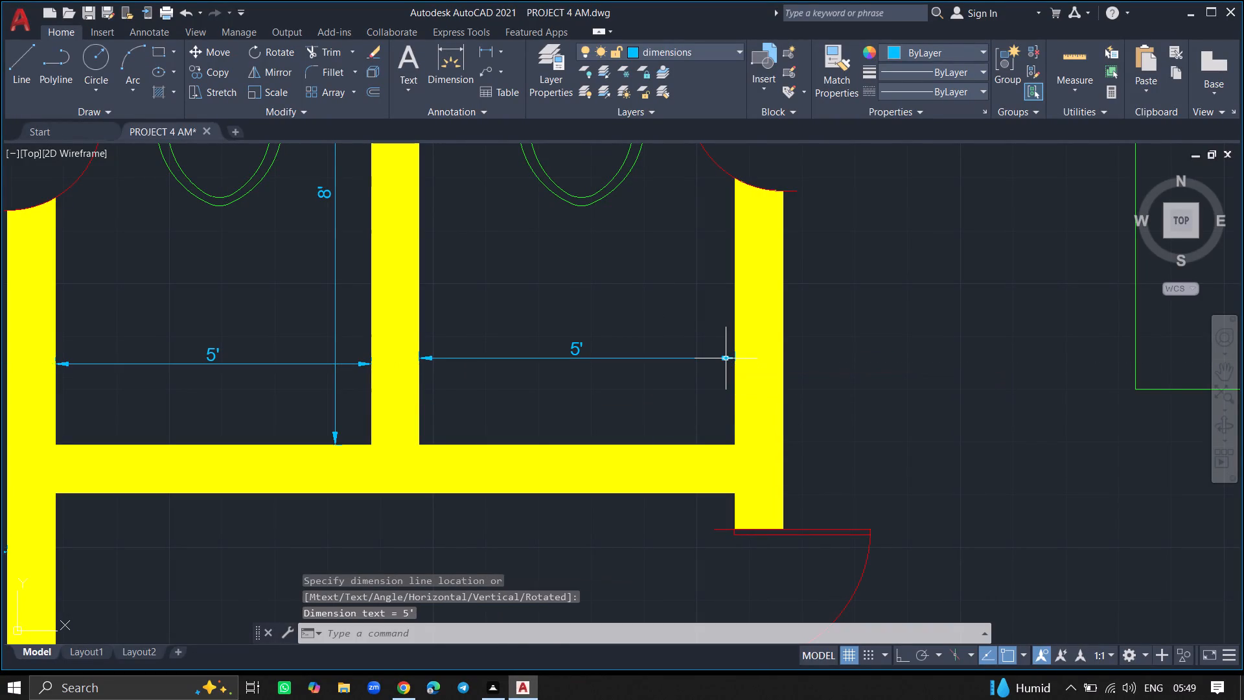
# Add a vertical linear dimension of the east bathroom's interior length, between its west wall and the toilet.
pyautogui.keyDown('ctrl'); pyautogui.scroll(-4, 647, 379); pyautogui.keyUp('ctrl')
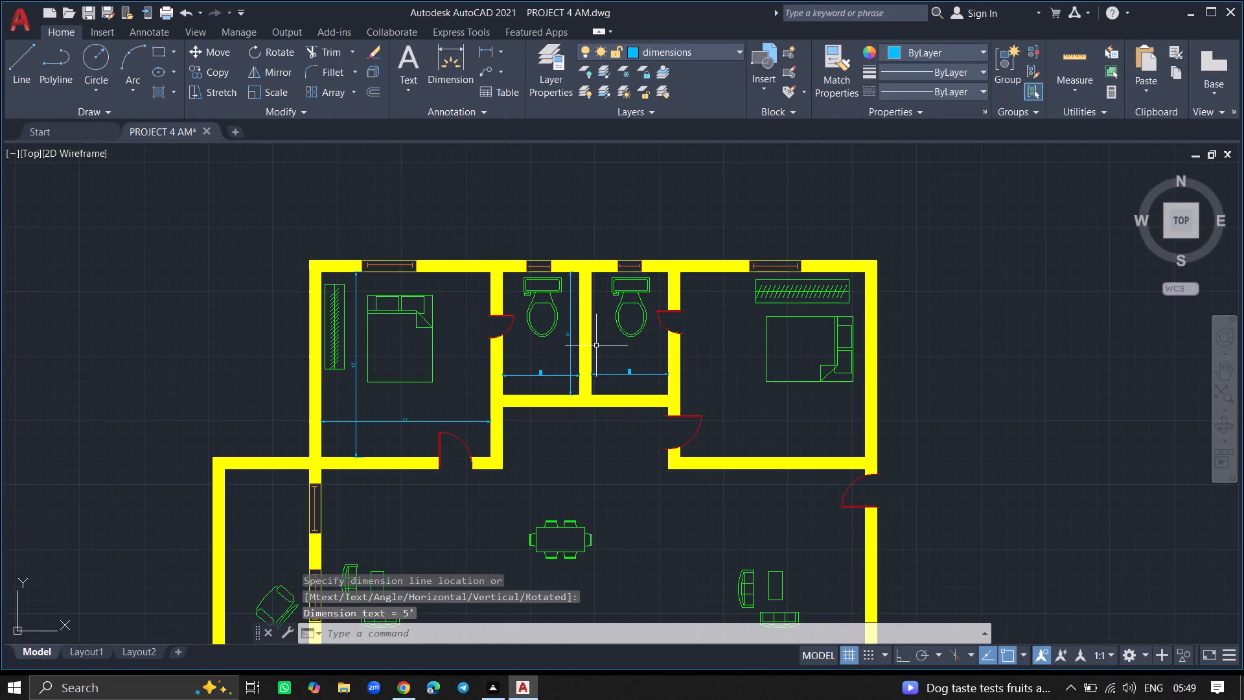
pyautogui.keyDown('ctrl'); pyautogui.scroll(5, 601, 278); pyautogui.keyUp('ctrl')
pyautogui.keyDown('ctrl'); pyautogui.scroll(-4, 590, 331); pyautogui.keyUp('ctrl')
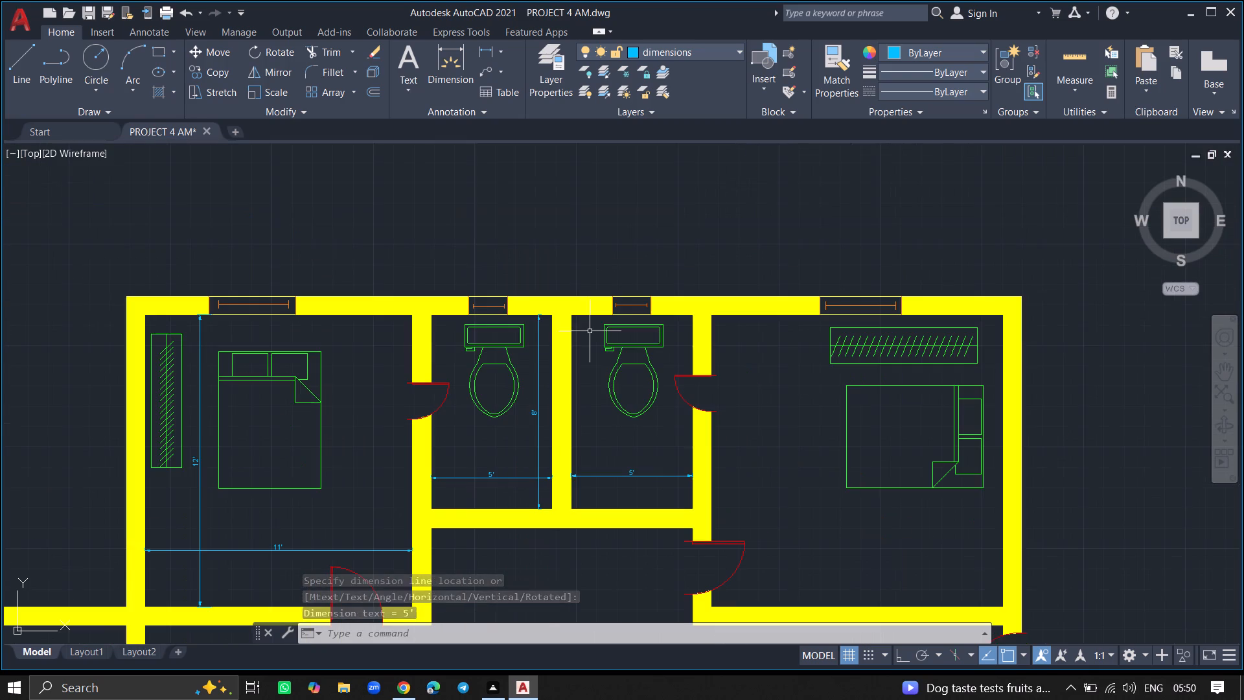
pyautogui.write('DIML')
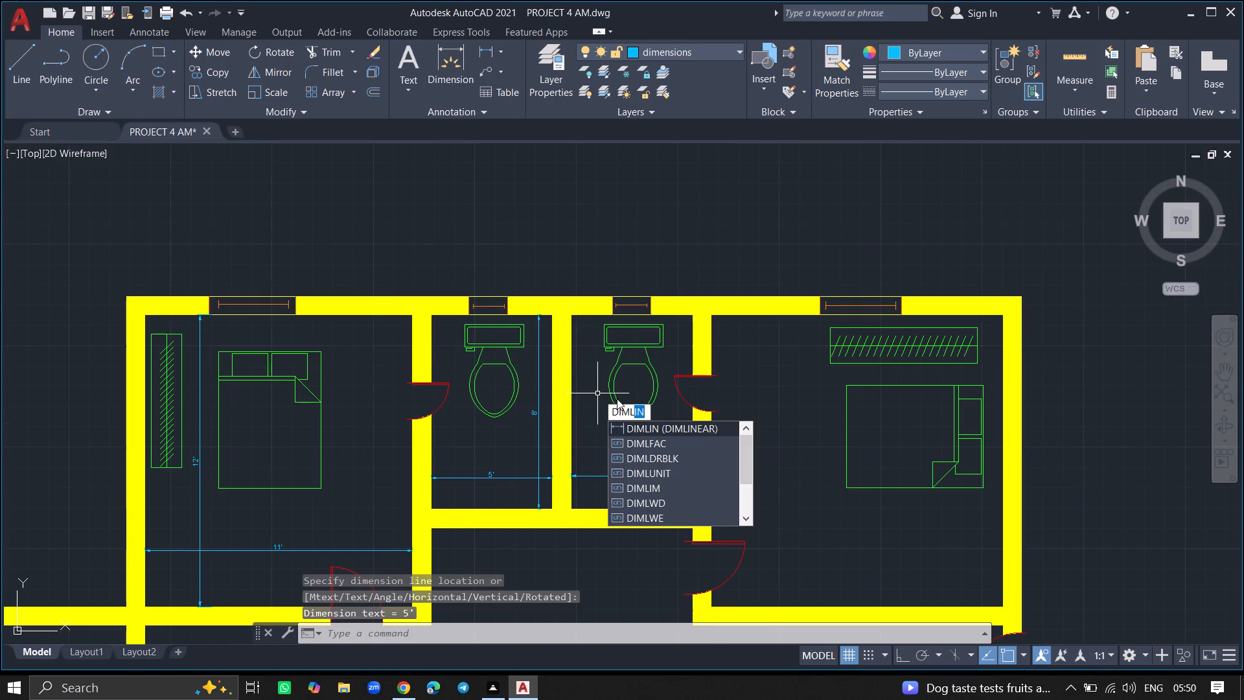
pyautogui.click(627, 423)
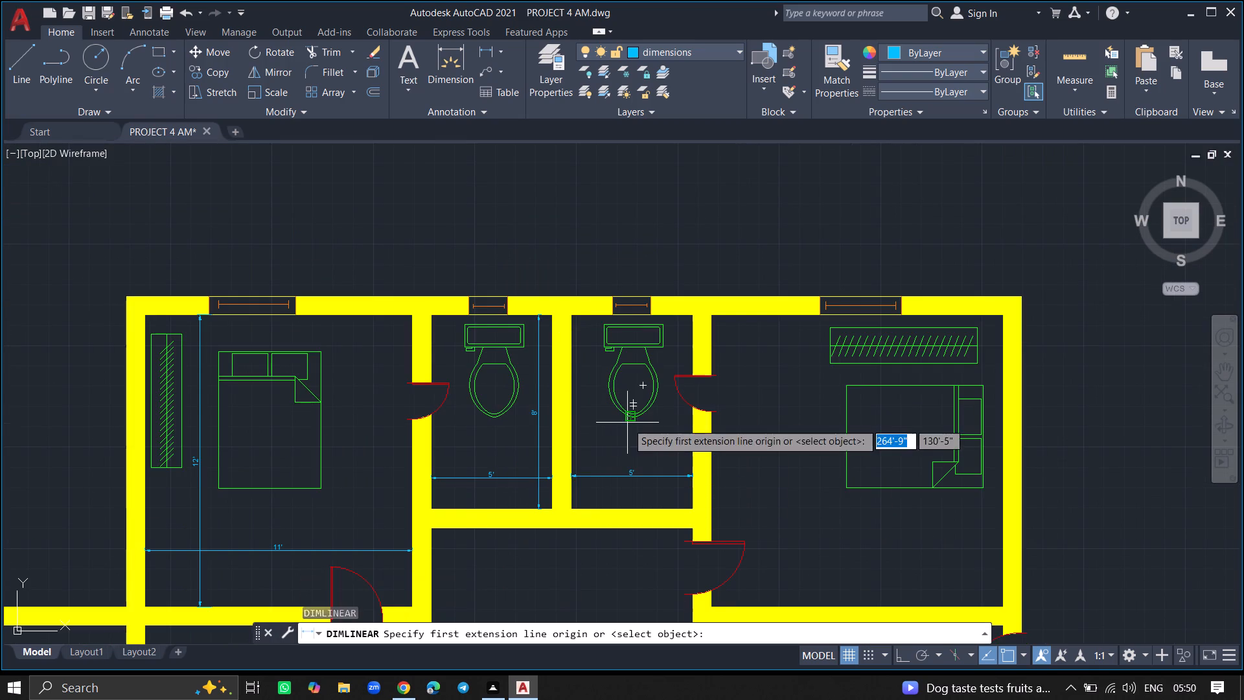
pyautogui.click(586, 318)
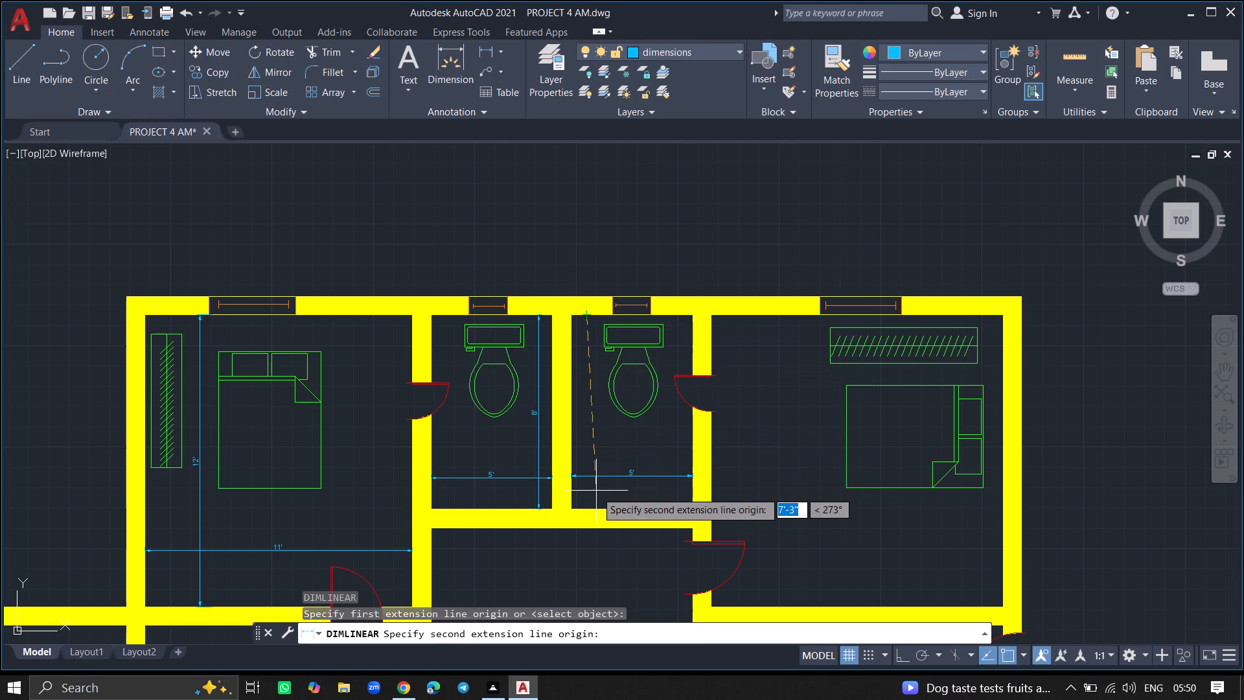
pyautogui.click(588, 510)
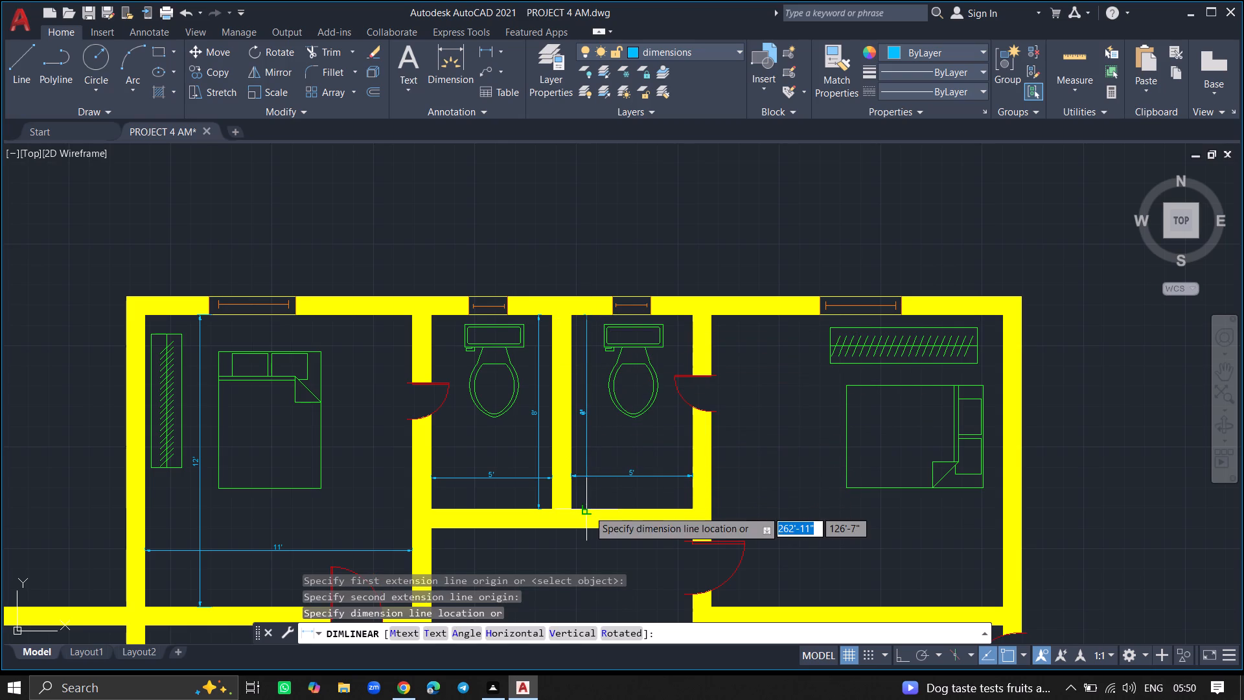
pyautogui.click(595, 487)
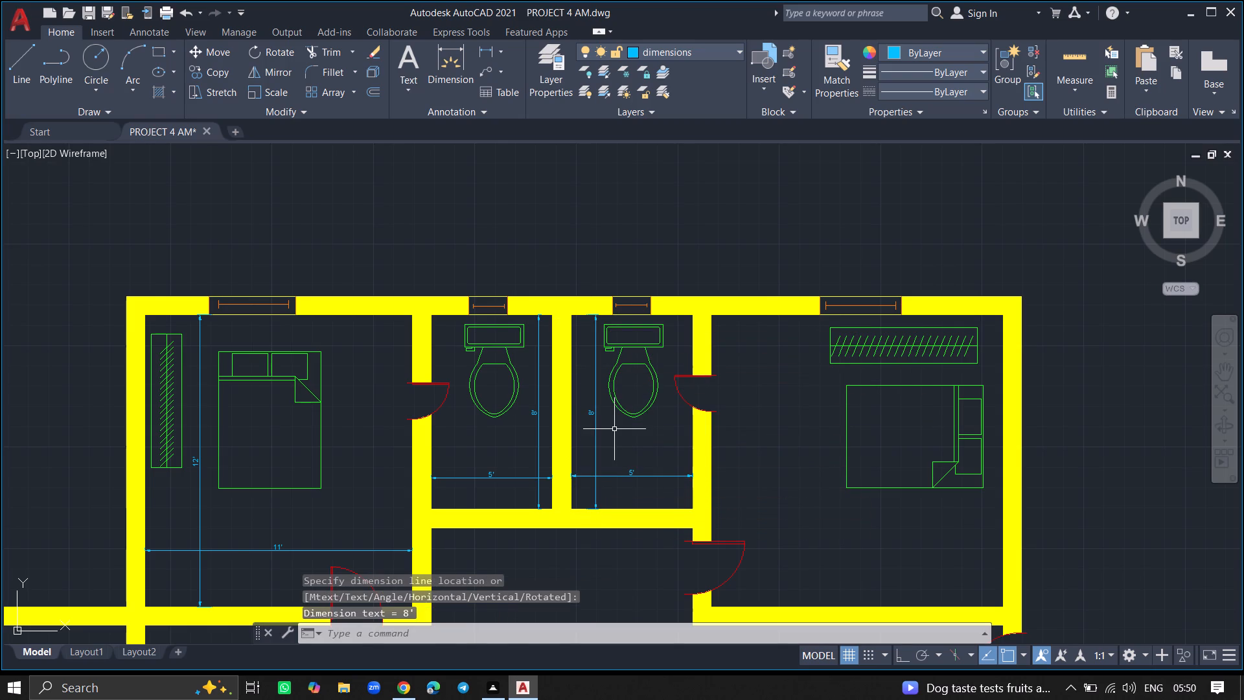
# Add a horizontal linear dimension of the northeast bedroom's interior width, just above its south wall.
pyautogui.keyDown('ctrl'); pyautogui.scroll(-1, 643, 530); pyautogui.keyUp('ctrl')
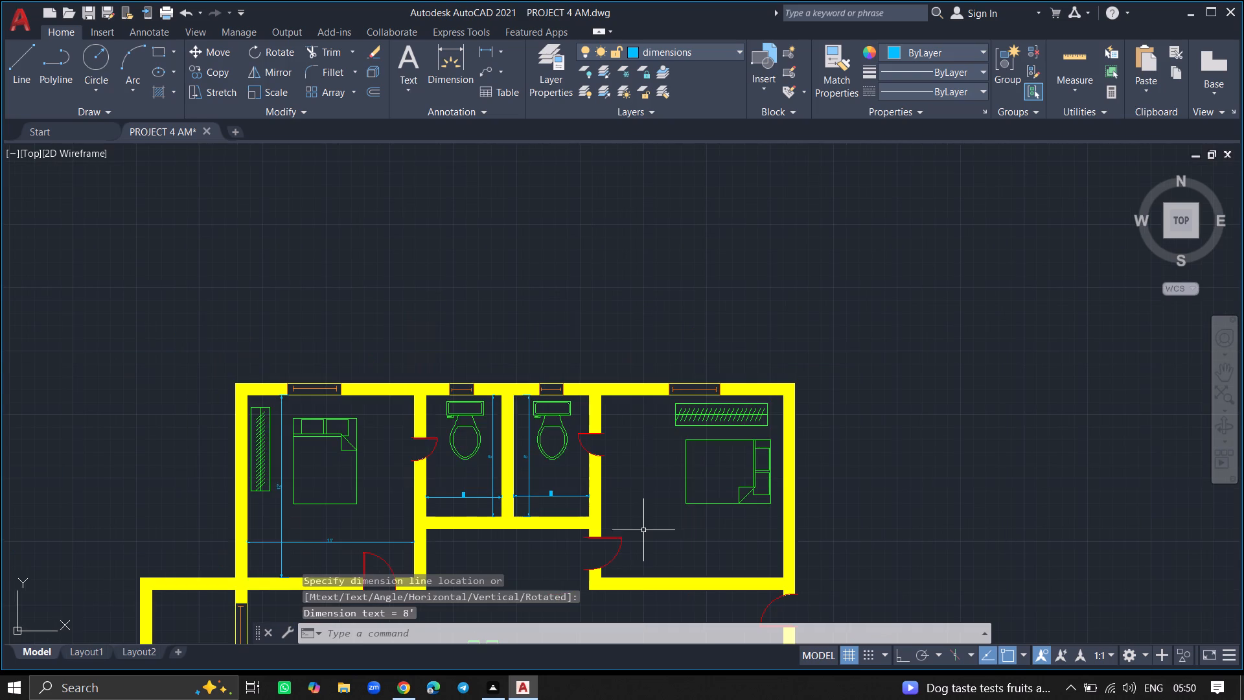
pyautogui.write('DIML')
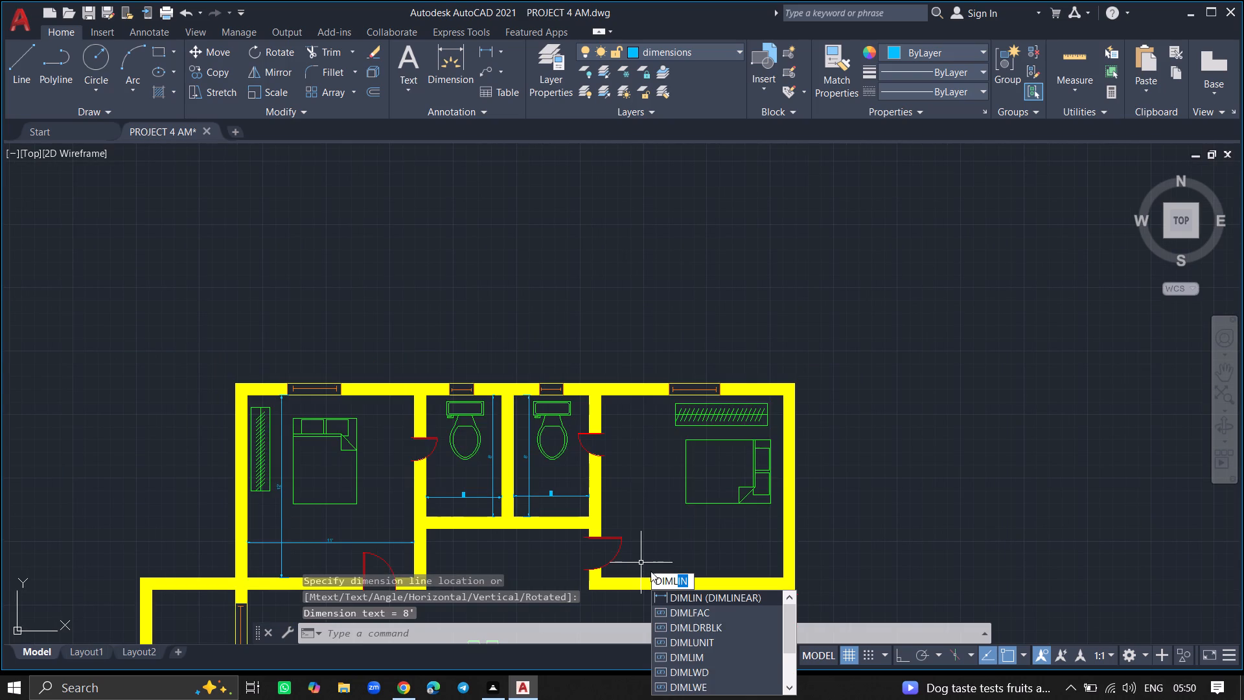
pyautogui.click(683, 595)
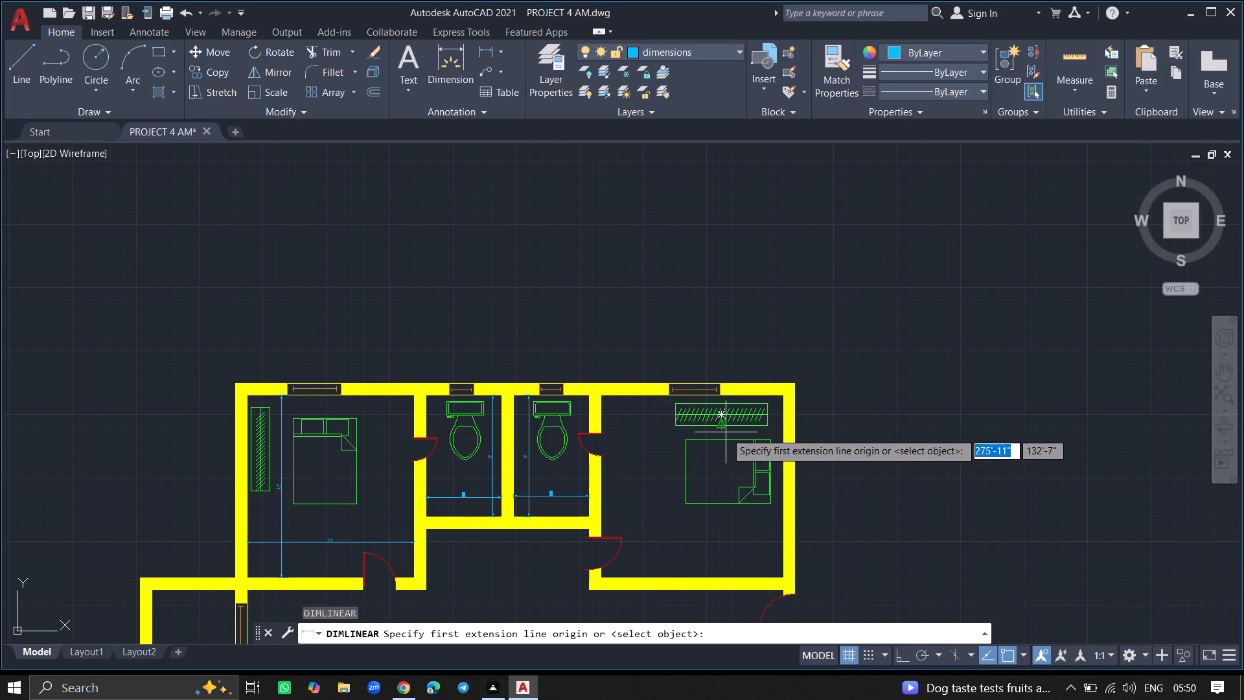
pyautogui.click(781, 566)
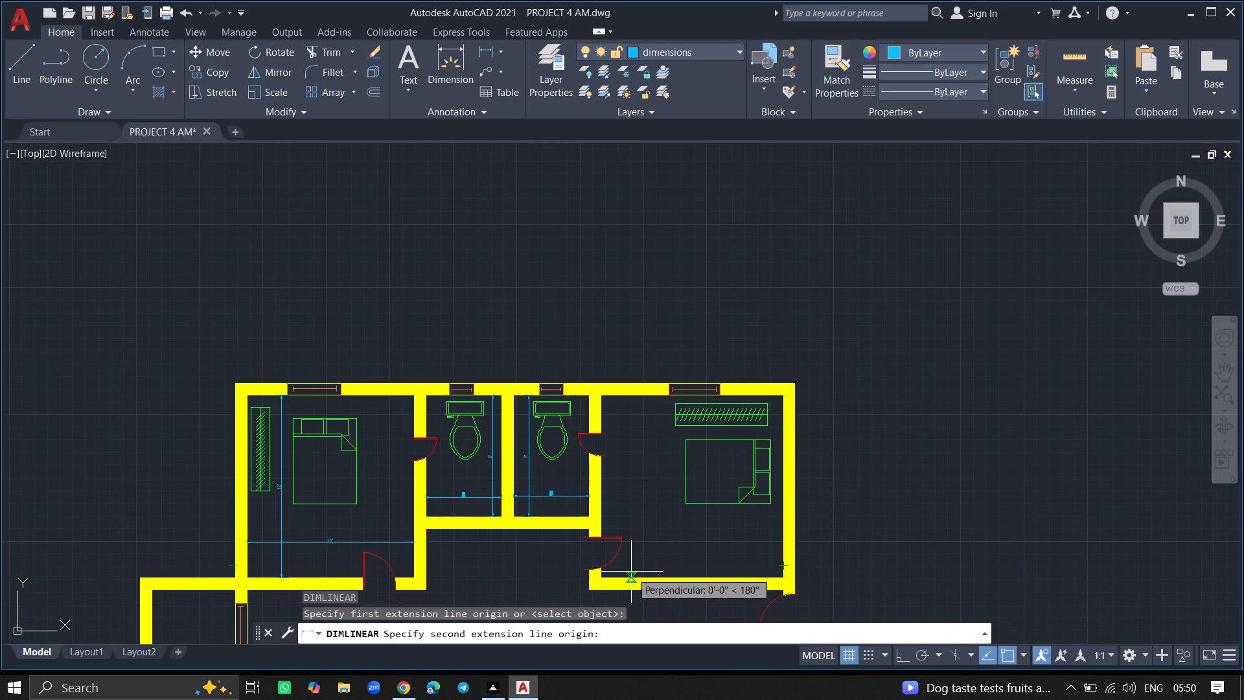
pyautogui.keyDown('ctrl'); pyautogui.scroll(6, 592, 565); pyautogui.keyUp('ctrl')
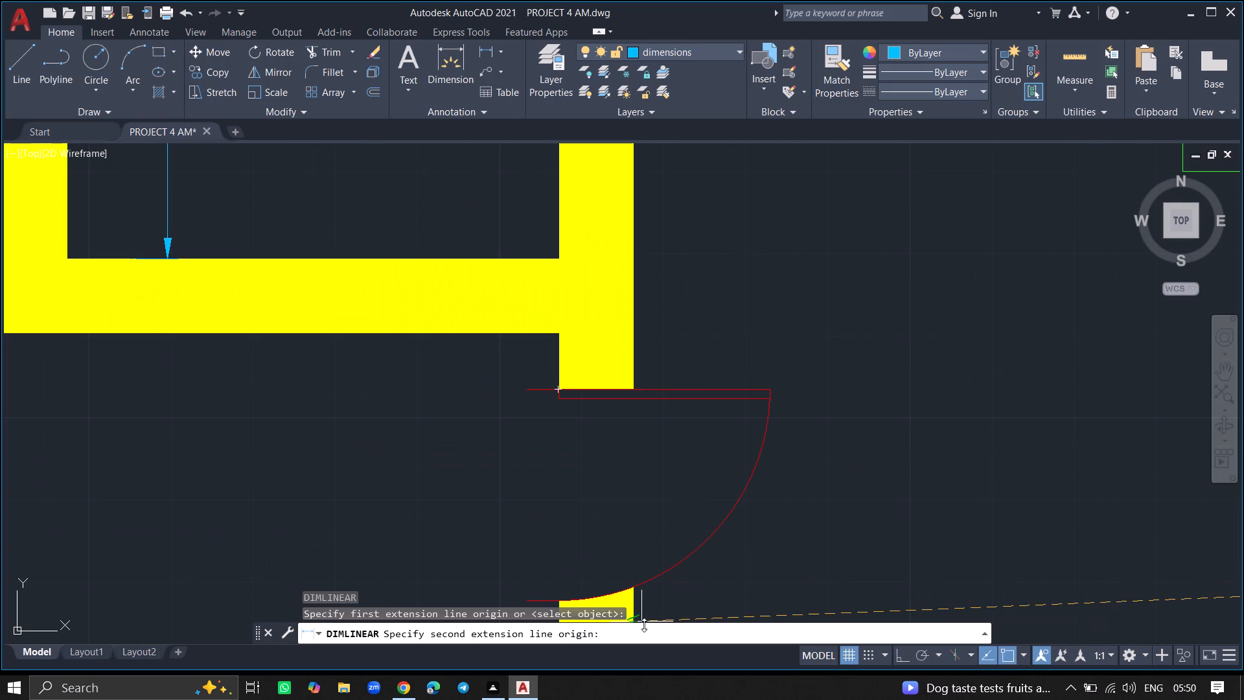
pyautogui.keyDown('ctrl'); pyautogui.scroll(-2, 644, 609); pyautogui.keyUp('ctrl')
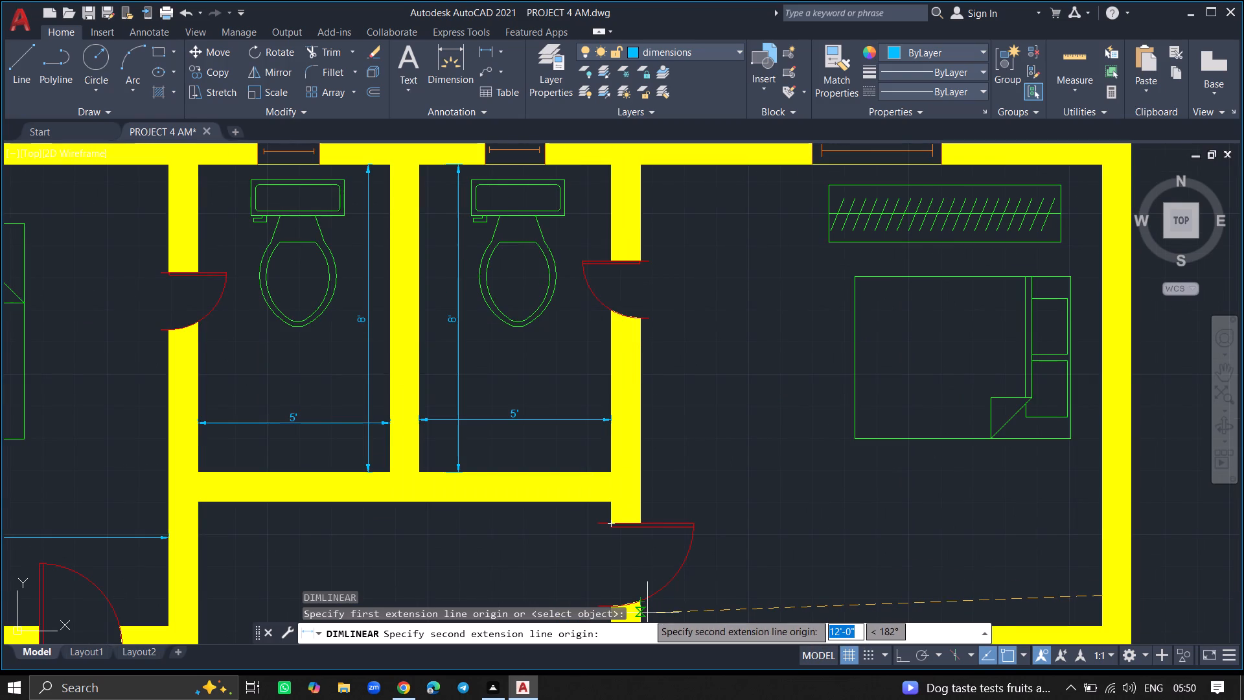
pyautogui.keyDown('ctrl'); pyautogui.scroll(-1, 644, 614); pyautogui.keyUp('ctrl')
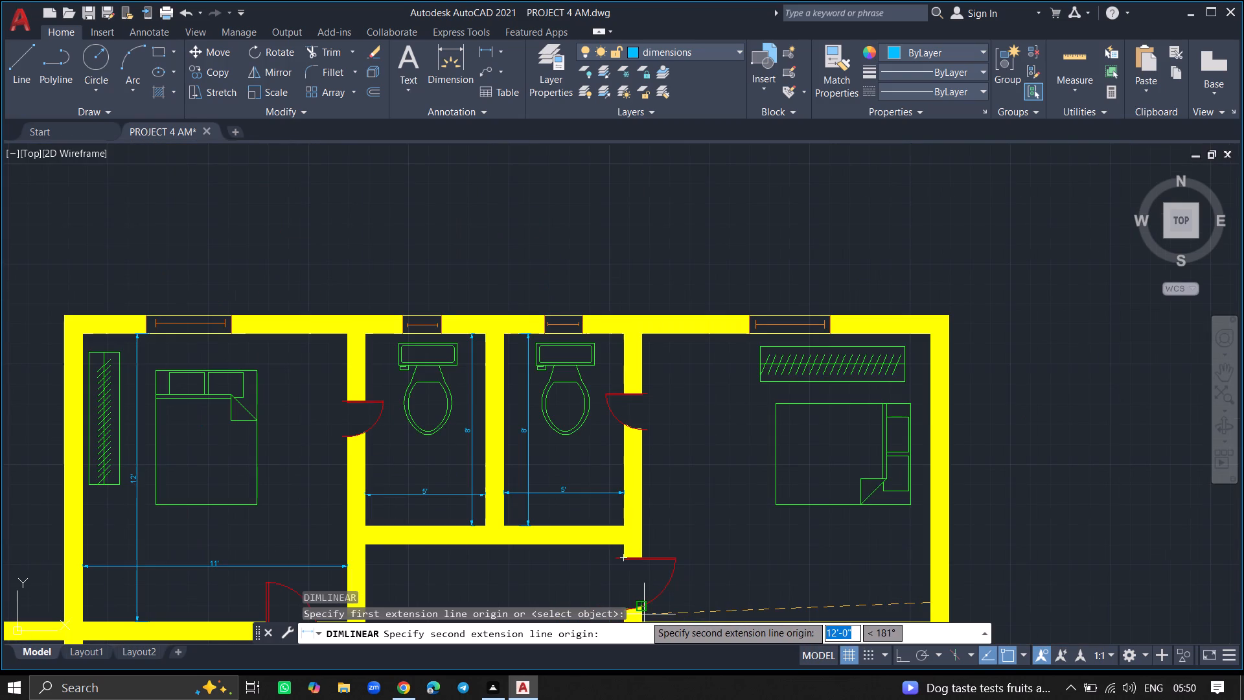
pyautogui.keyDown('ctrl'); pyautogui.scroll(-2, 646, 616); pyautogui.keyUp('ctrl')
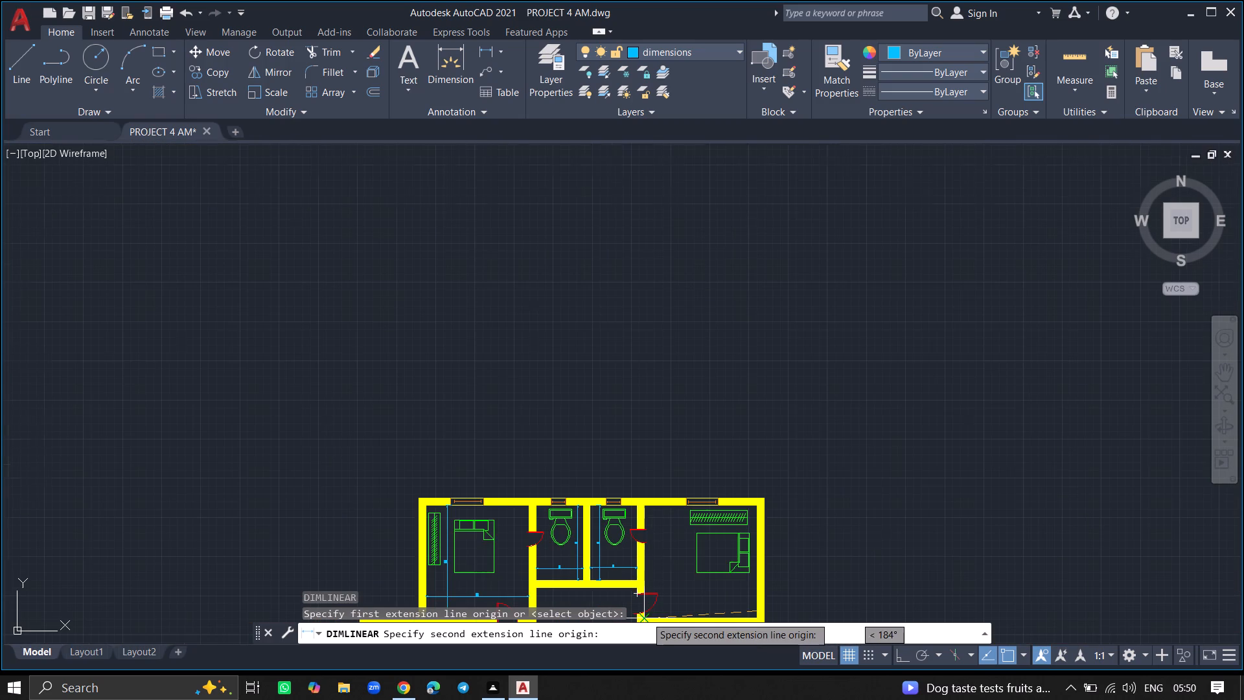
pyautogui.keyDown('ctrl'); pyautogui.scroll(6, 646, 612); pyautogui.keyUp('ctrl')
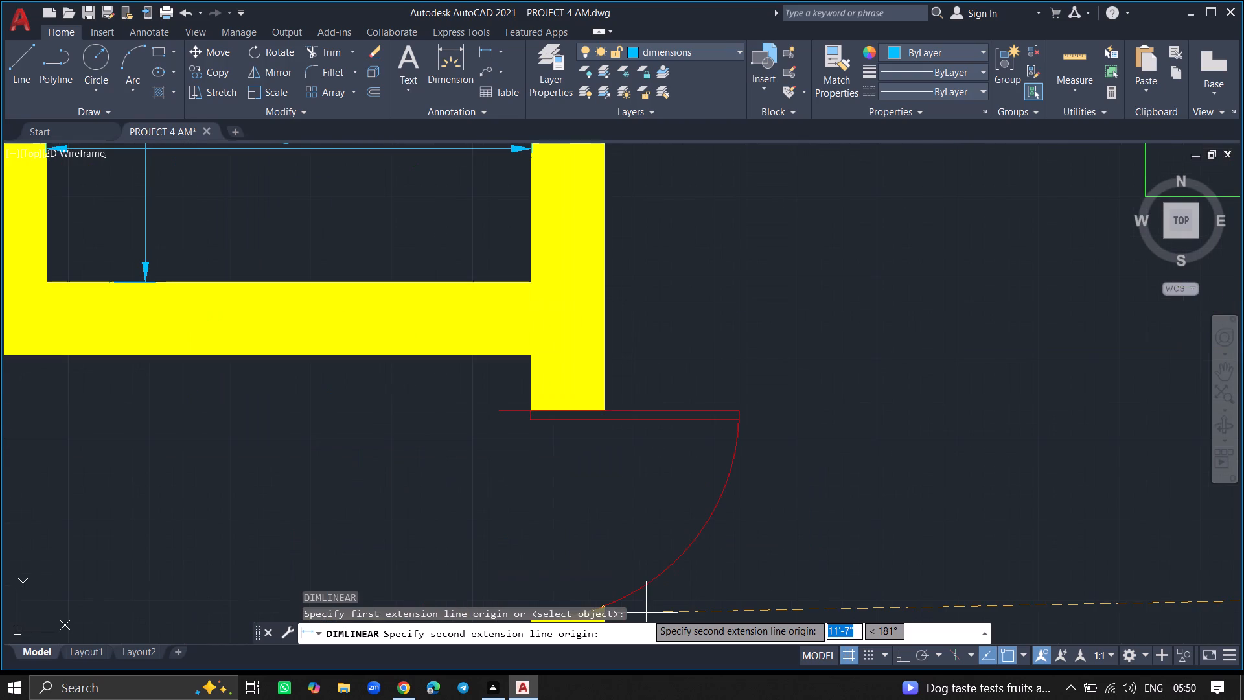
pyautogui.click(605, 624)
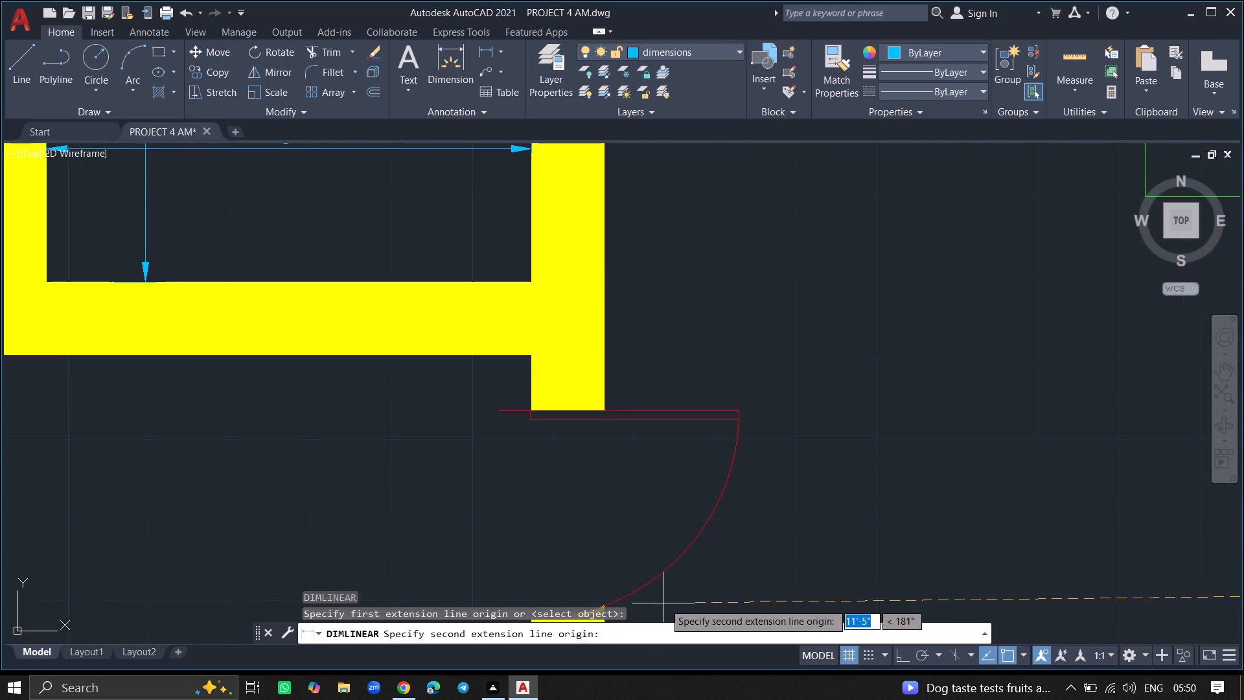
pyautogui.keyDown('ctrl'); pyautogui.scroll(-6, 707, 535); pyautogui.keyUp('ctrl')
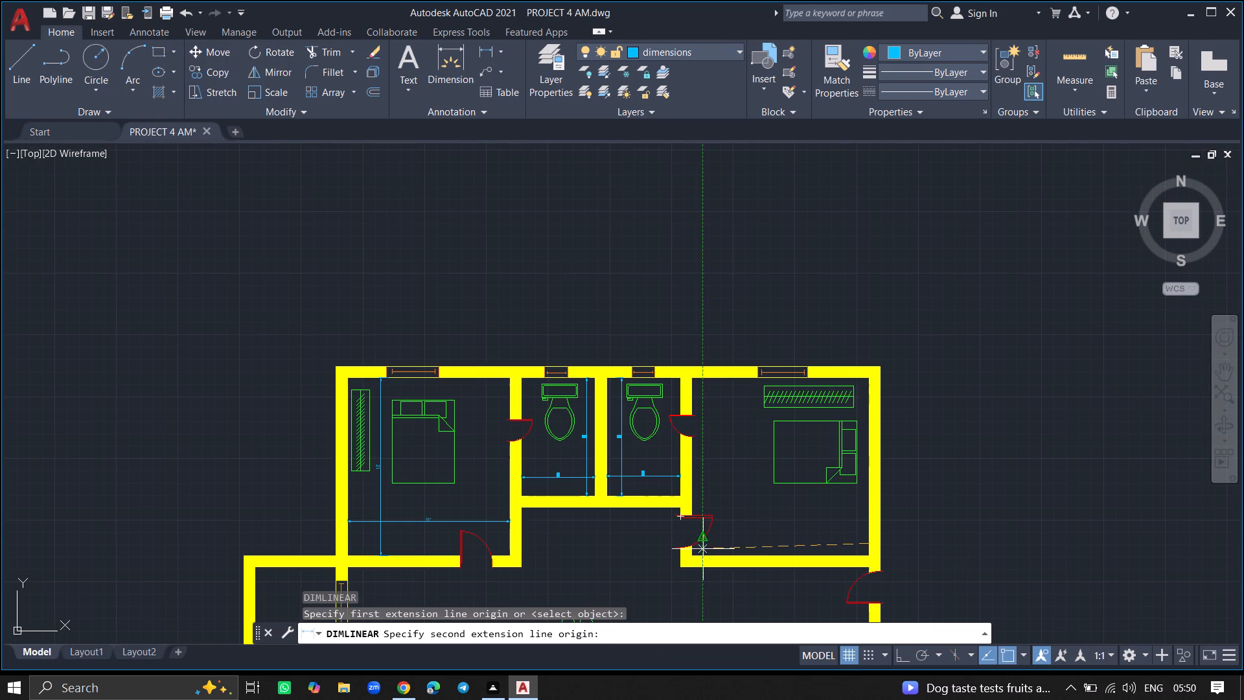
pyautogui.keyDown('ctrl'); pyautogui.scroll(3, 691, 557); pyautogui.keyUp('ctrl')
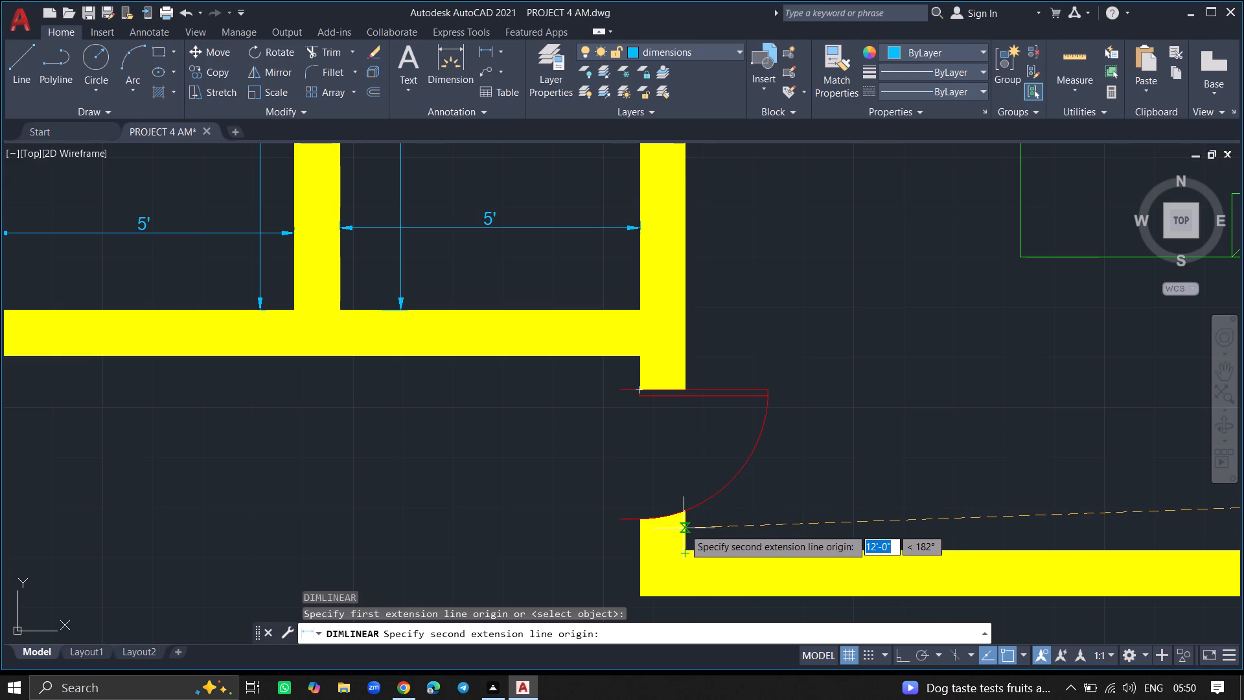
pyautogui.click(684, 528)
pyautogui.click(693, 527)
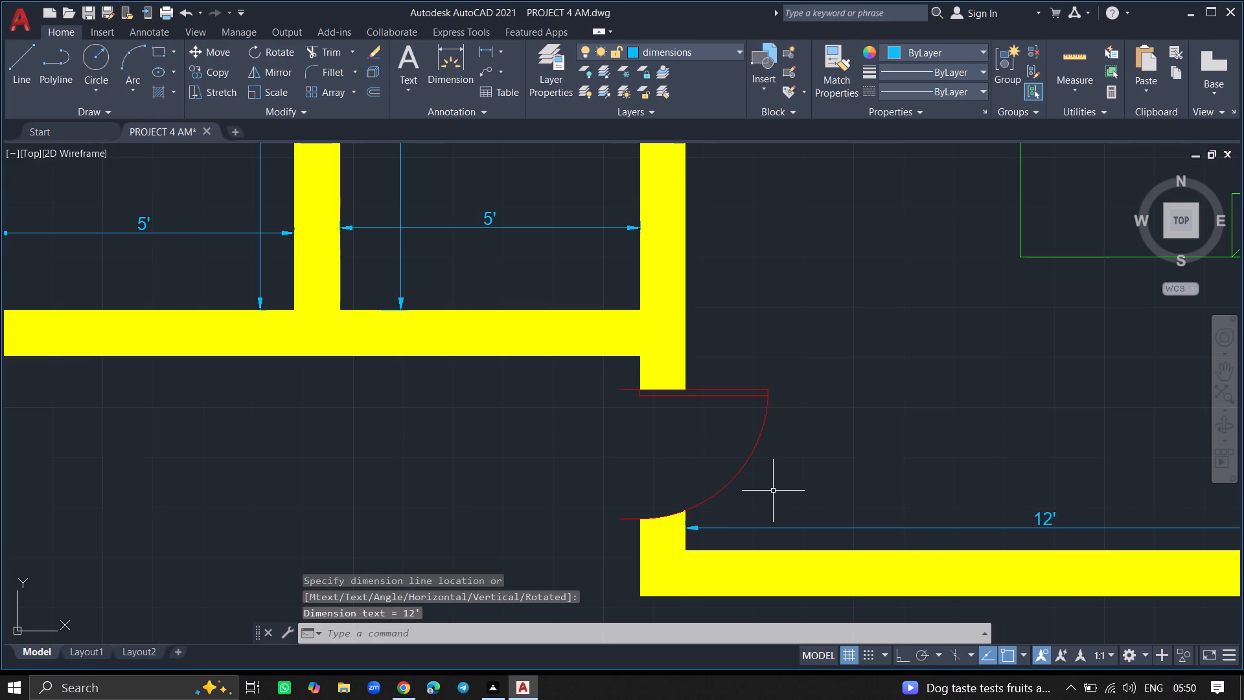
# Add a vertical linear dimension of the northeast bedroom's interior length, west of the bed and wardrobe.
pyautogui.keyDown('ctrl'); pyautogui.scroll(-2, 773, 491); pyautogui.keyUp('ctrl')
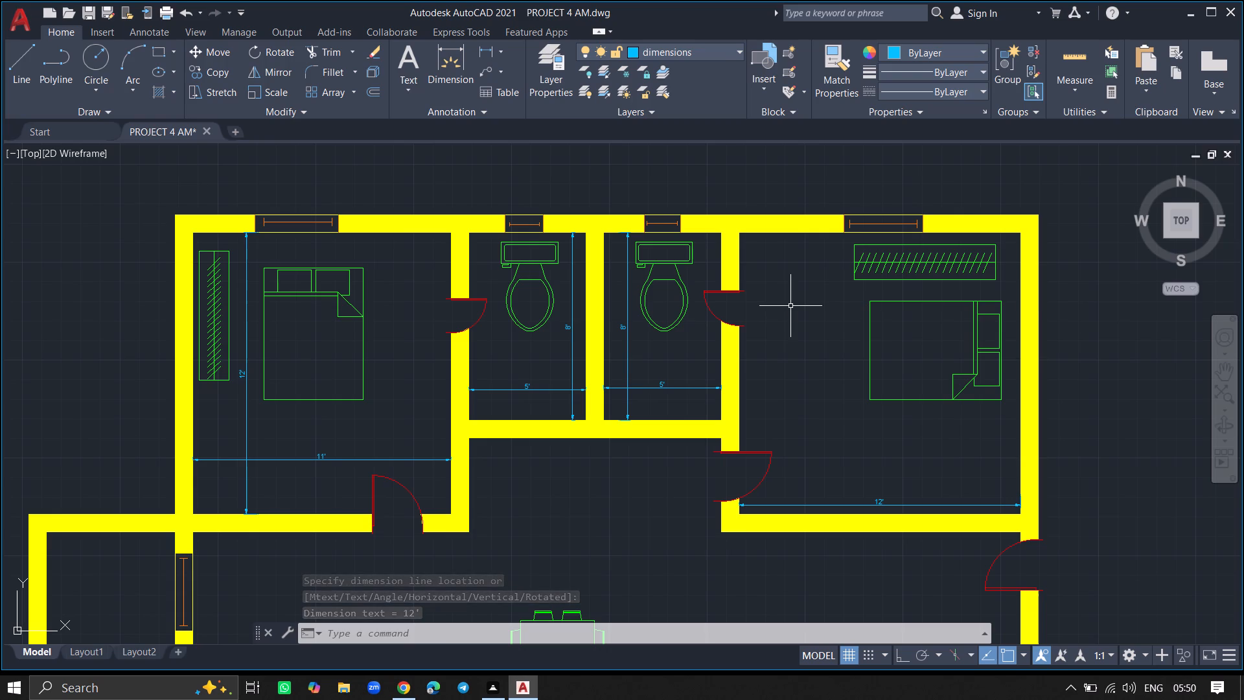
pyautogui.write('DIML')
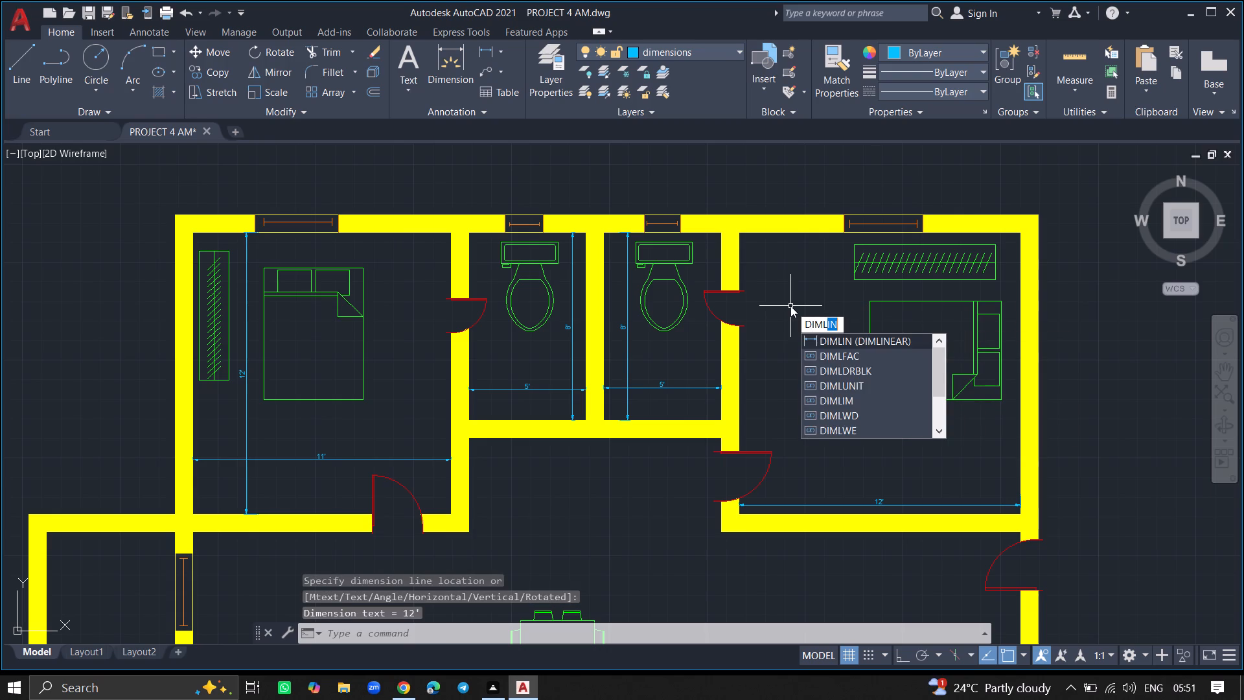
pyautogui.click(814, 340)
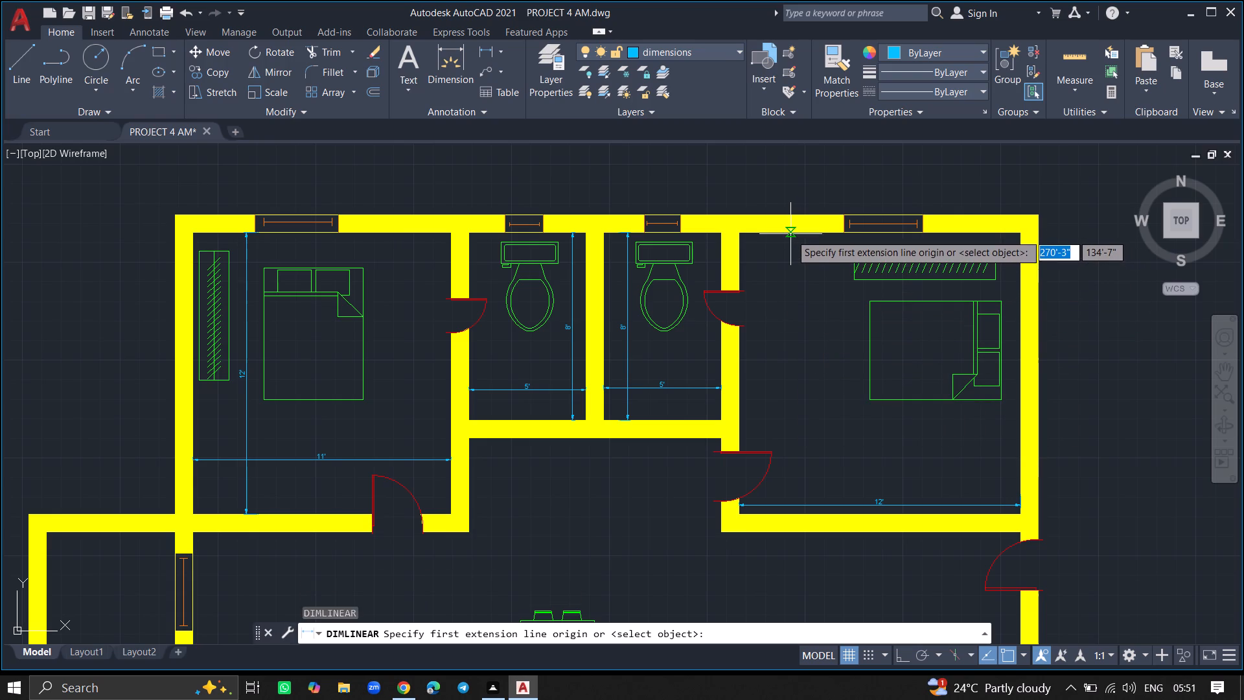
pyautogui.moveTo(790, 234); pyautogui.dragTo(777, 382)
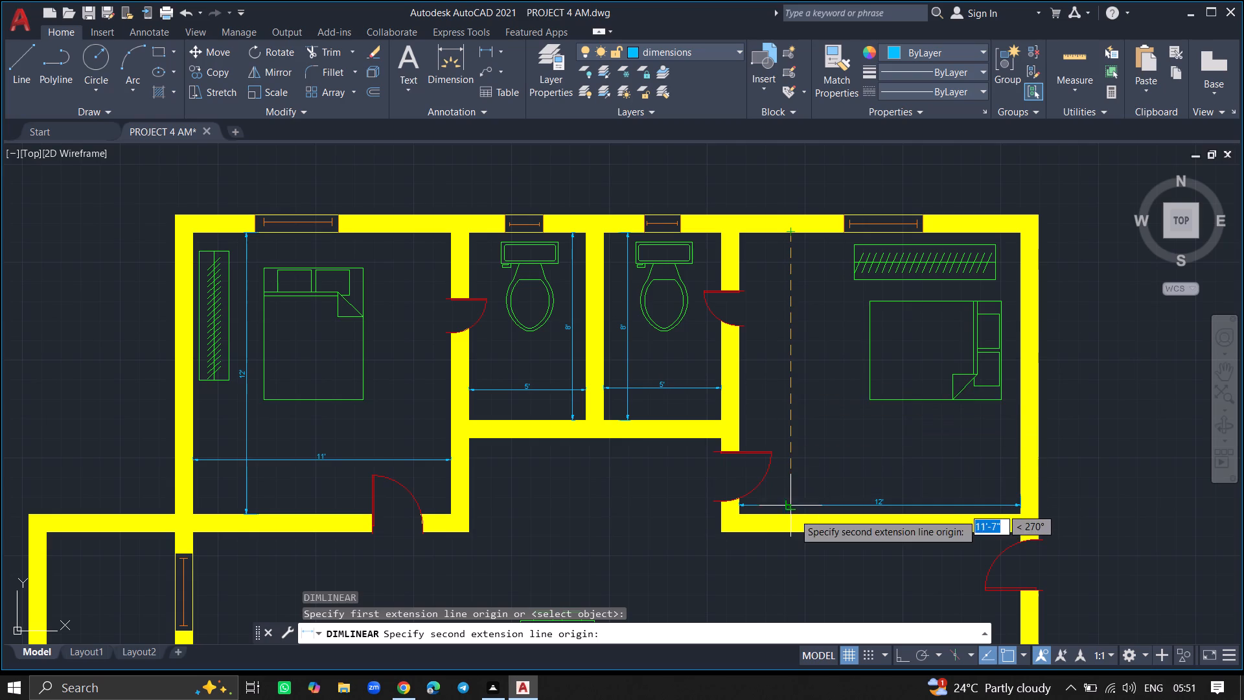
pyautogui.click(794, 517)
pyautogui.click(794, 503)
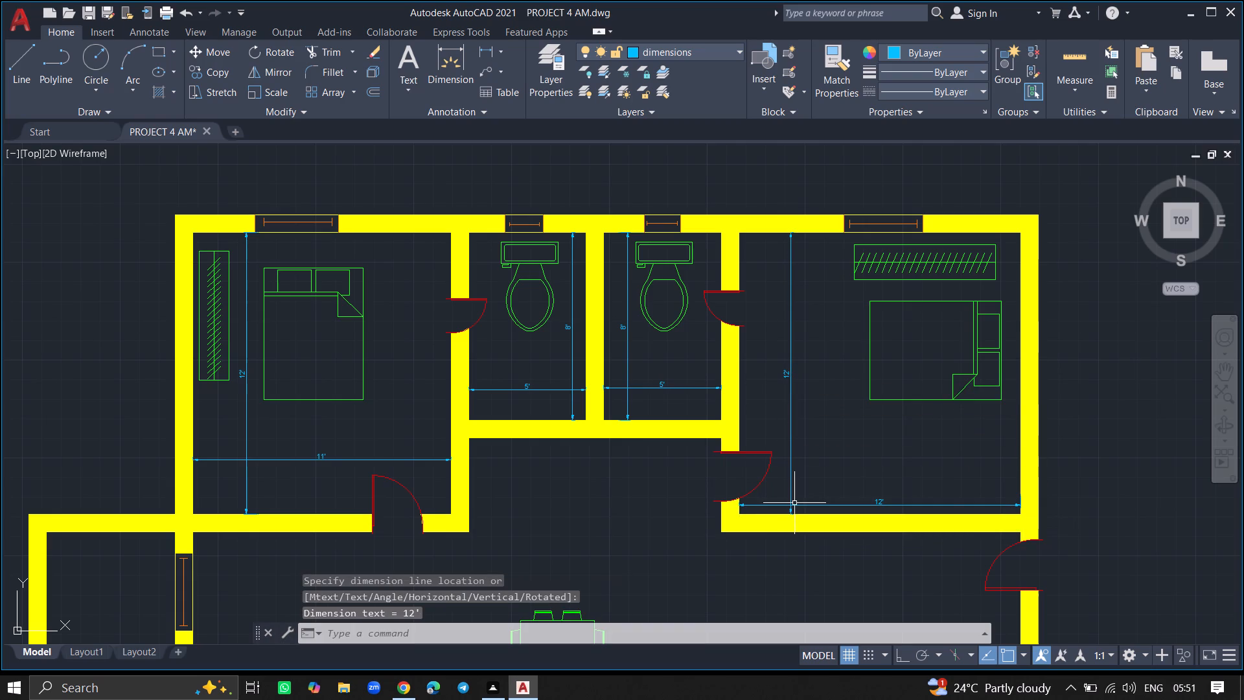
# Add a horizontal linear dimension of the interior width of the small west room with the armchair, just above the chair.
pyautogui.keyDown('ctrl'); pyautogui.scroll(-5, 759, 363); pyautogui.keyUp('ctrl')
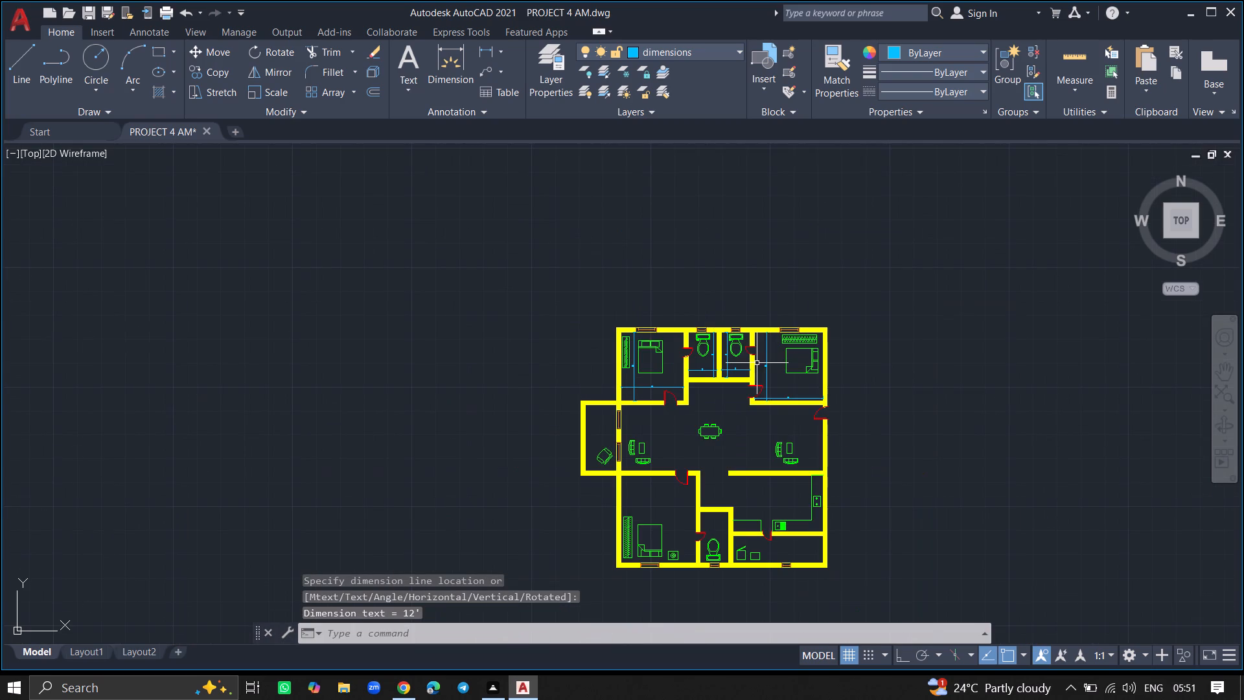
pyautogui.keyDown('ctrl'); pyautogui.scroll(6, 591, 446); pyautogui.keyUp('ctrl')
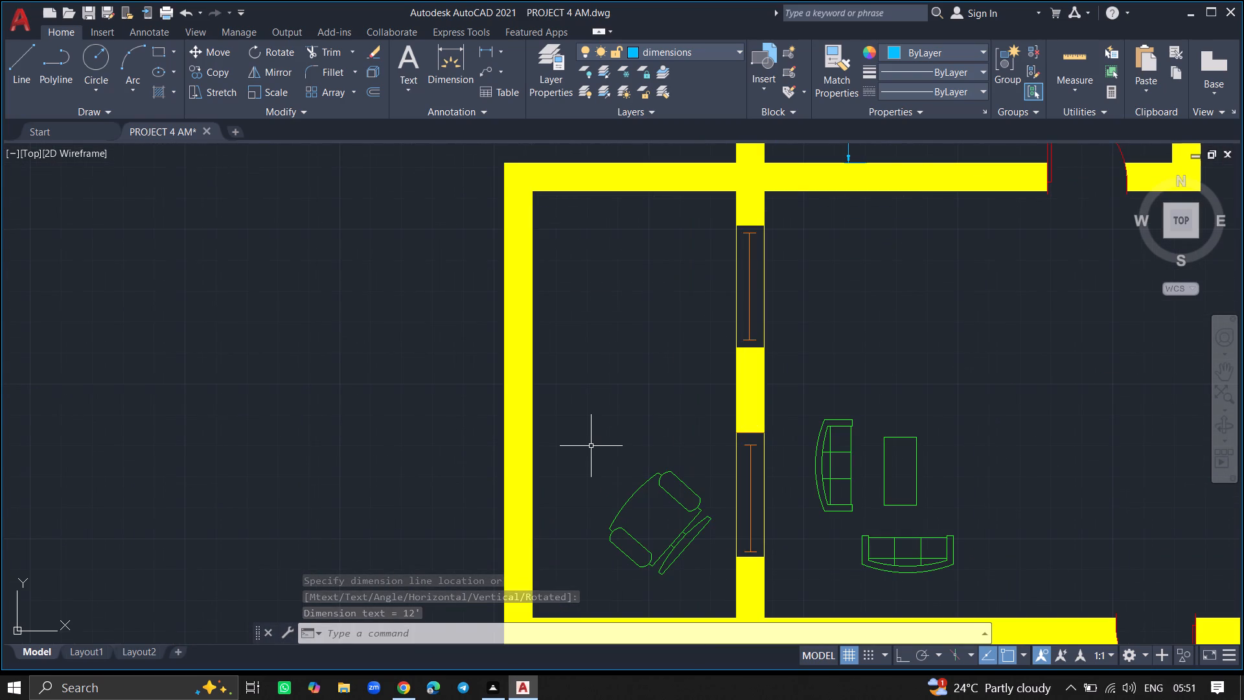
pyautogui.write('DIML')
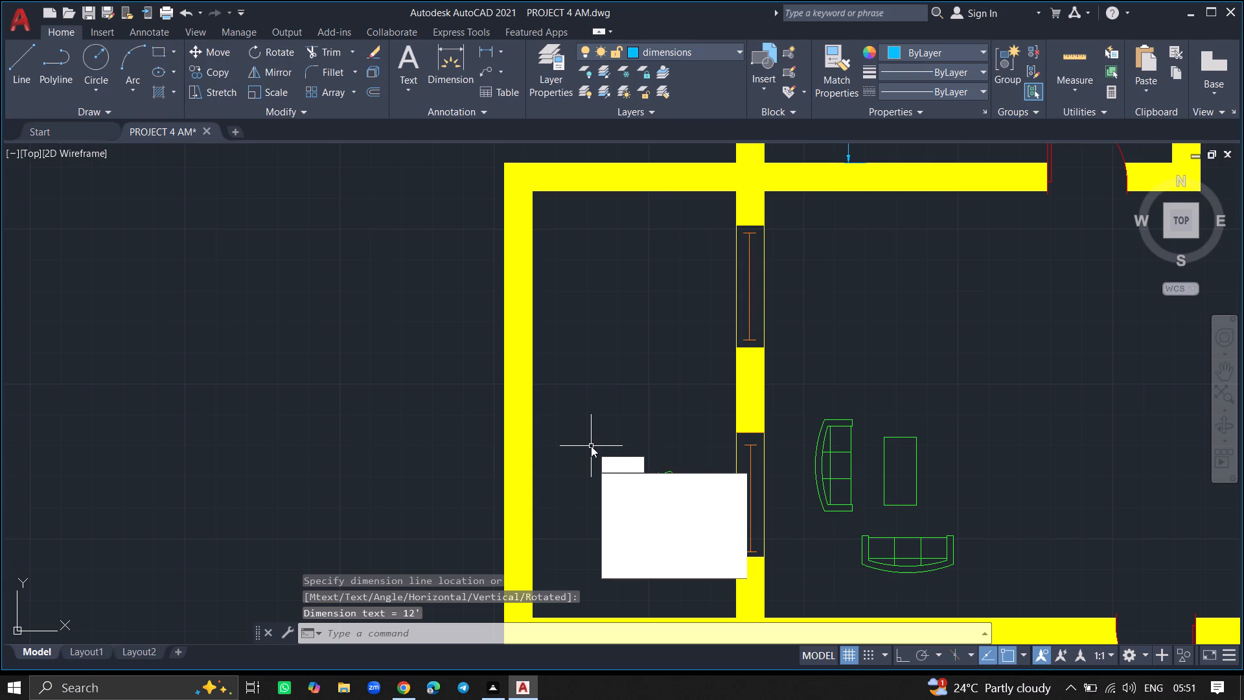
pyautogui.click(639, 476)
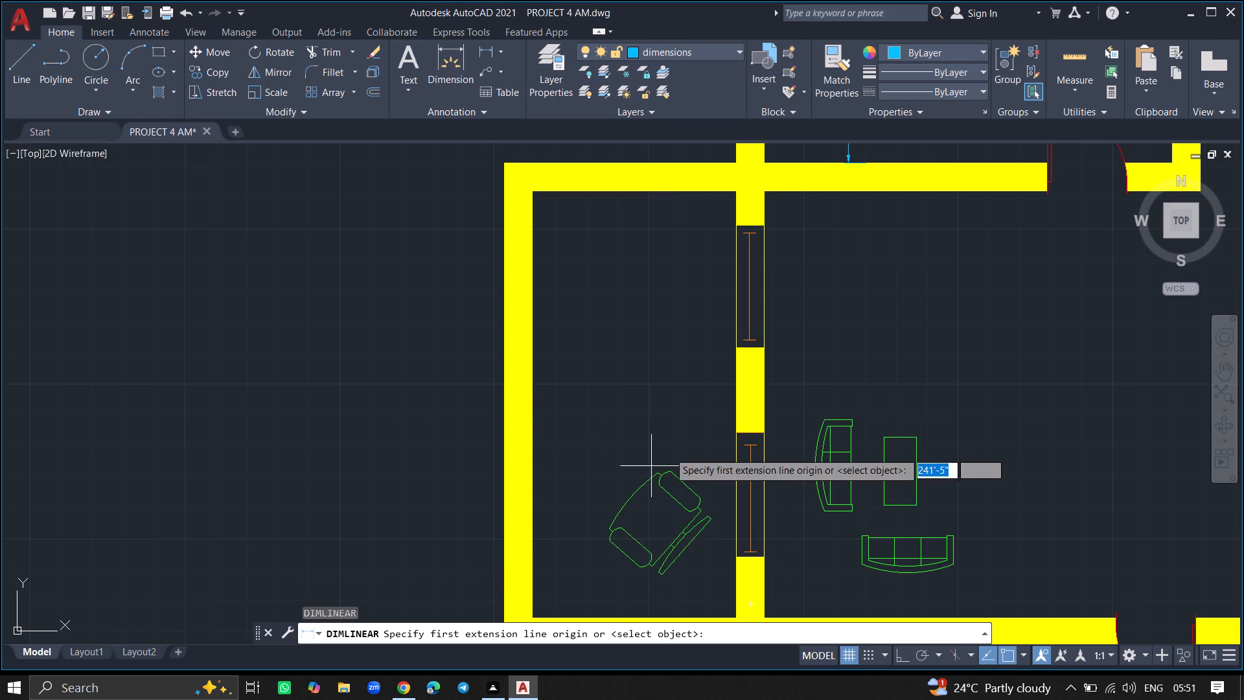
pyautogui.moveTo(737, 408); pyautogui.dragTo(653, 420)
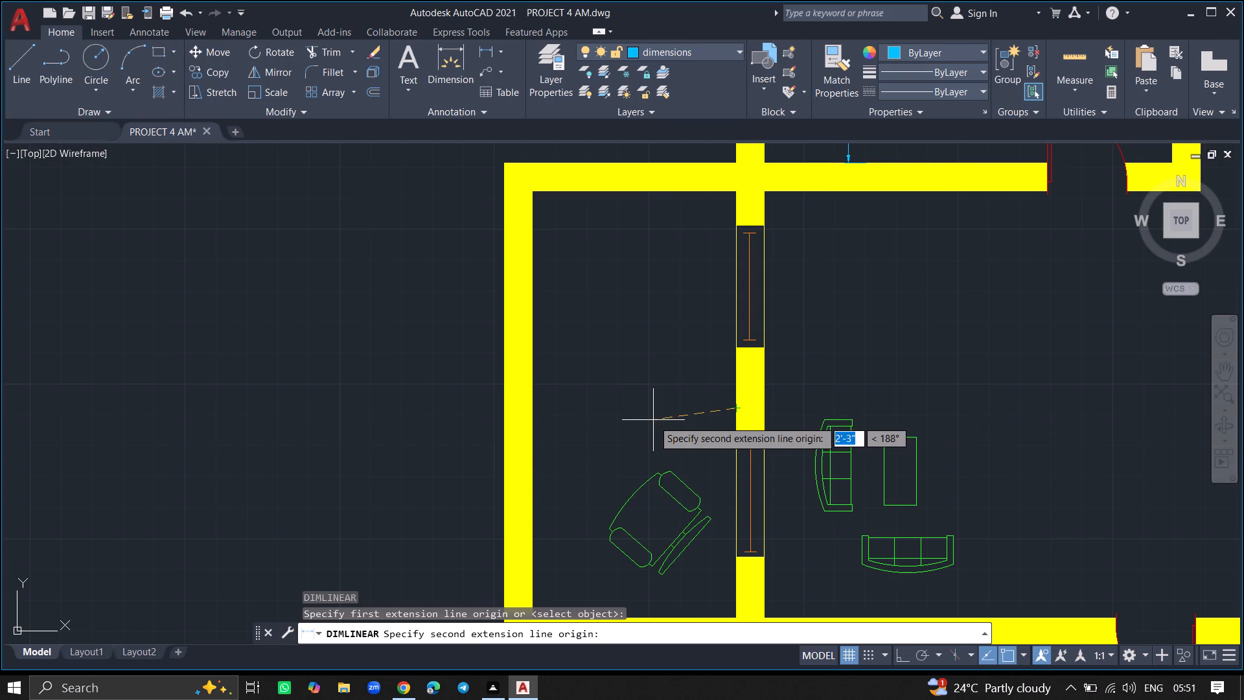
pyautogui.click(532, 410)
pyautogui.click(544, 419)
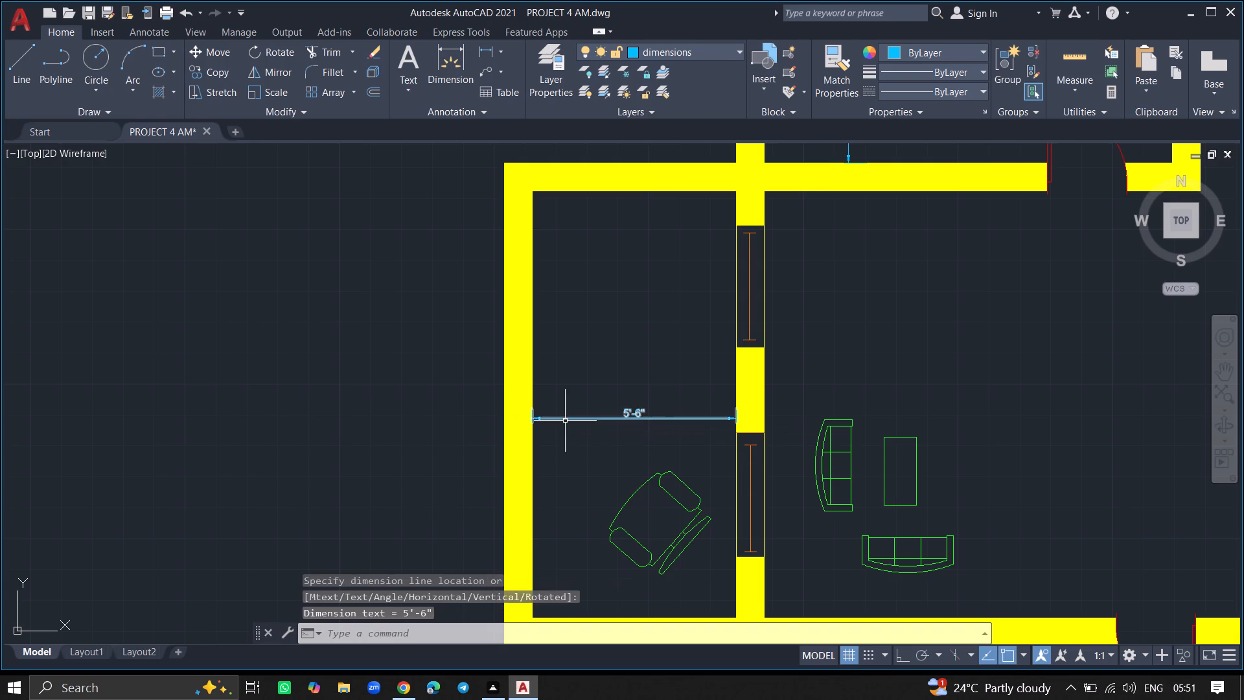
# Add a horizontal linear dimension of the southwest bedroom's interior width, north of the bed and wardrobe.
pyautogui.keyDown('ctrl'); pyautogui.scroll(-5, 808, 389); pyautogui.keyUp('ctrl')
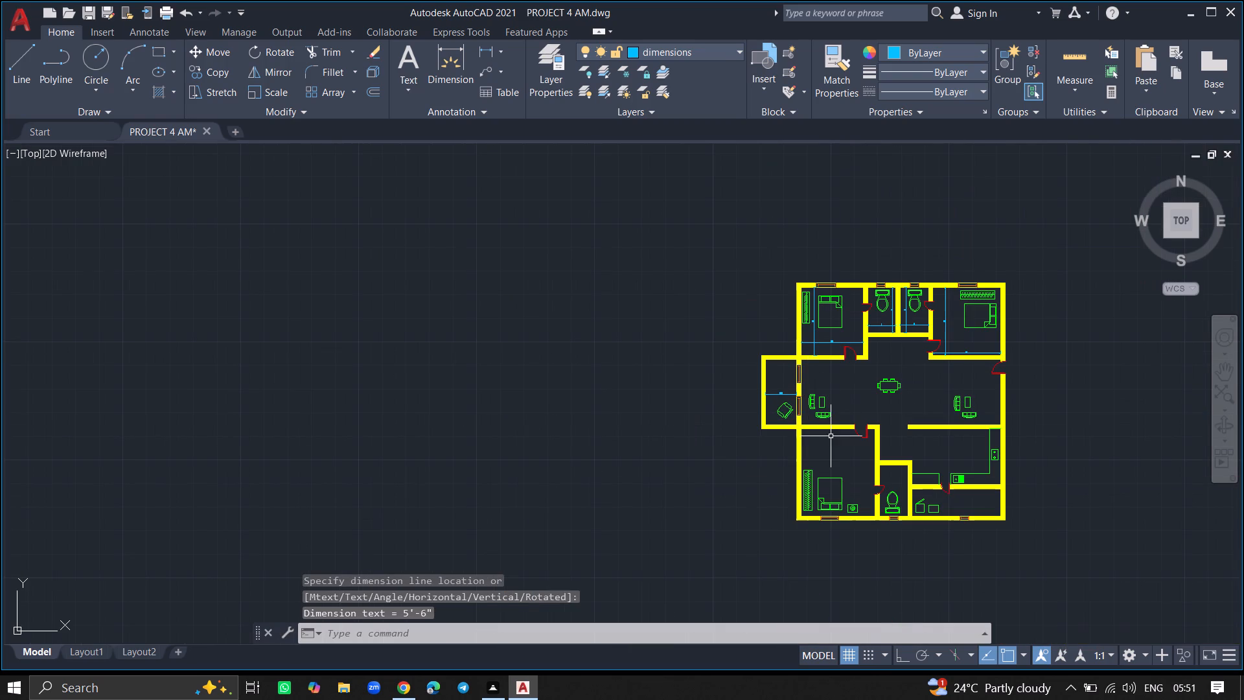
pyautogui.keyDown('ctrl'); pyautogui.scroll(2, 820, 495); pyautogui.keyUp('ctrl')
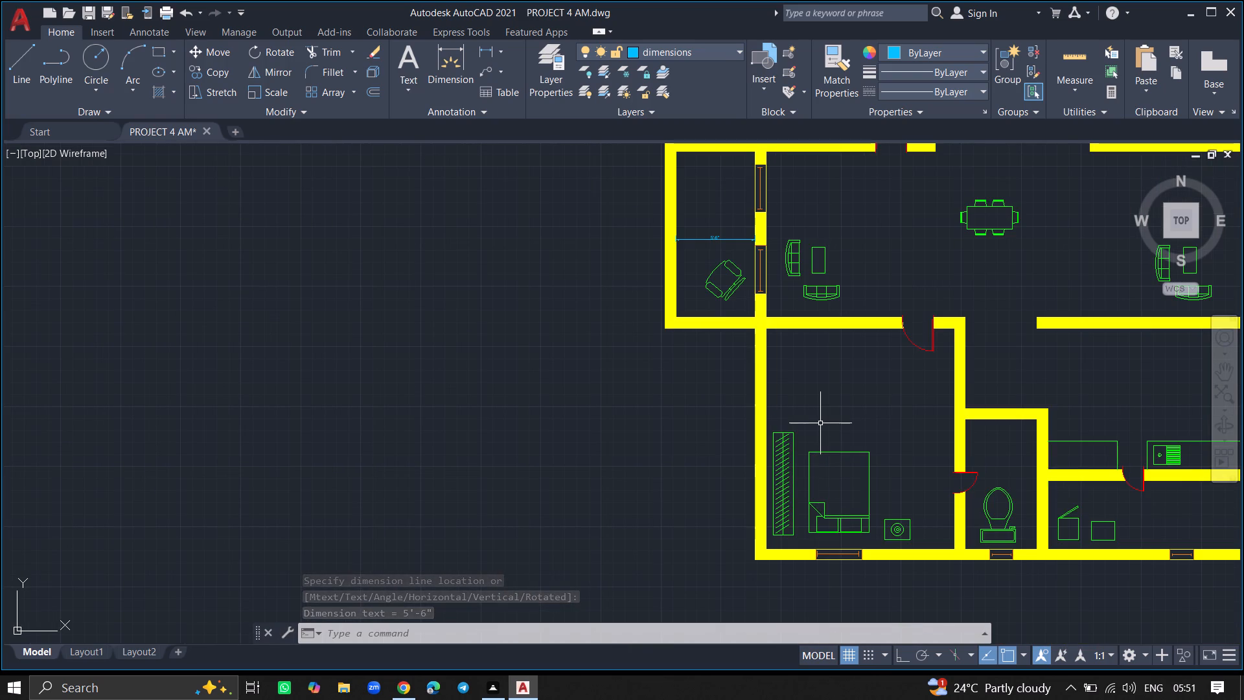
pyautogui.write('DIML')
pyautogui.click(863, 454)
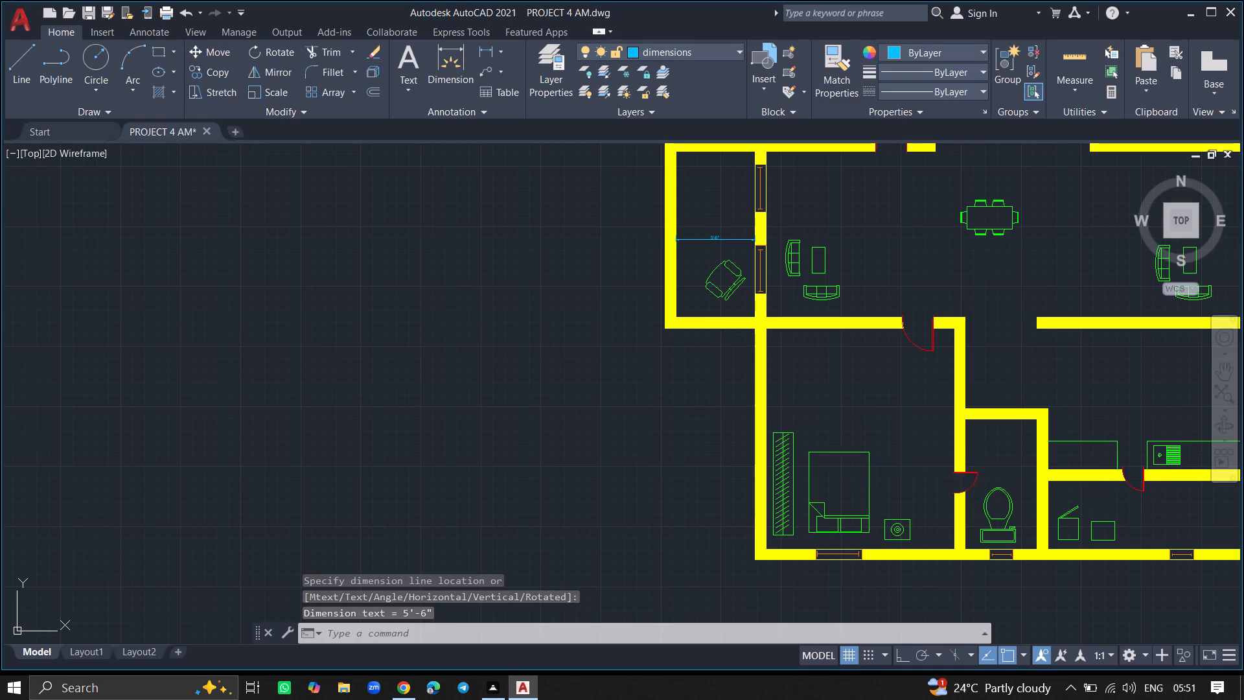
pyautogui.moveTo(954, 396); pyautogui.dragTo(824, 405)
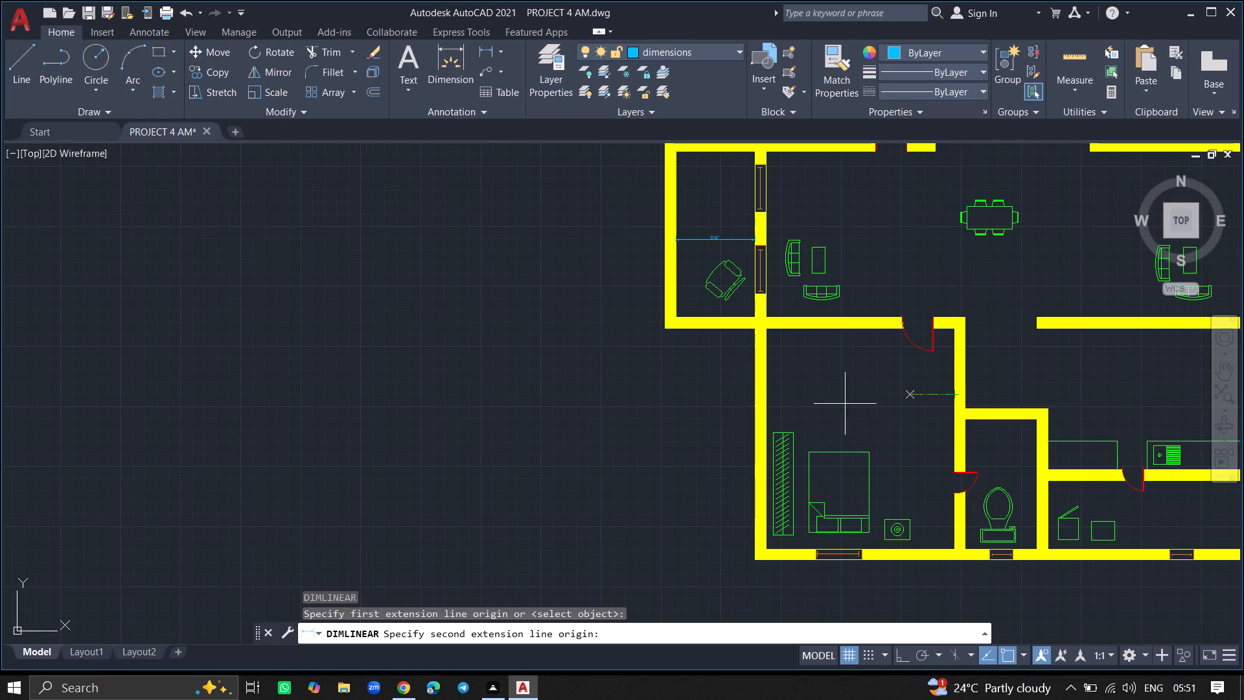
pyautogui.moveTo(824, 405); pyautogui.dragTo(790, 406)
pyautogui.click(770, 396)
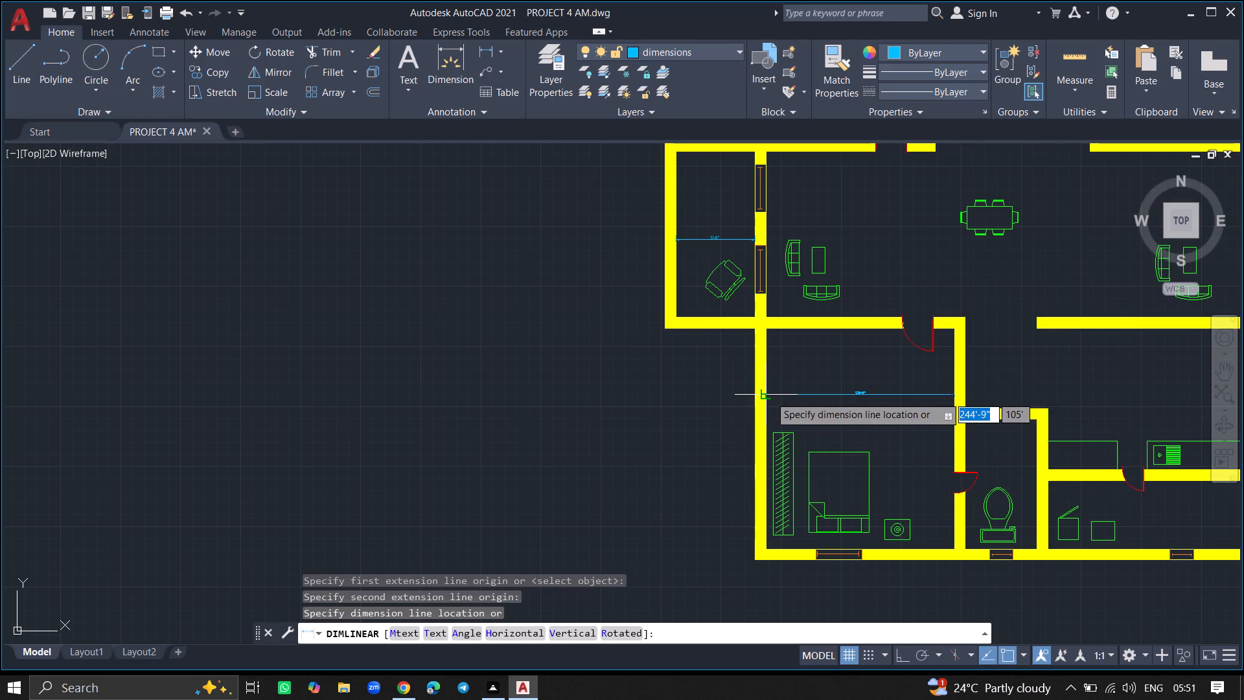
pyautogui.click(774, 392)
# Add a vertical linear dimension of the southwest bedroom's interior length, between its north door and east wall.
pyautogui.keyDown('ctrl'); pyautogui.scroll(4, 863, 394); pyautogui.keyUp('ctrl')
pyautogui.keyDown('ctrl'); pyautogui.scroll(-4, 879, 434); pyautogui.keyUp('ctrl')
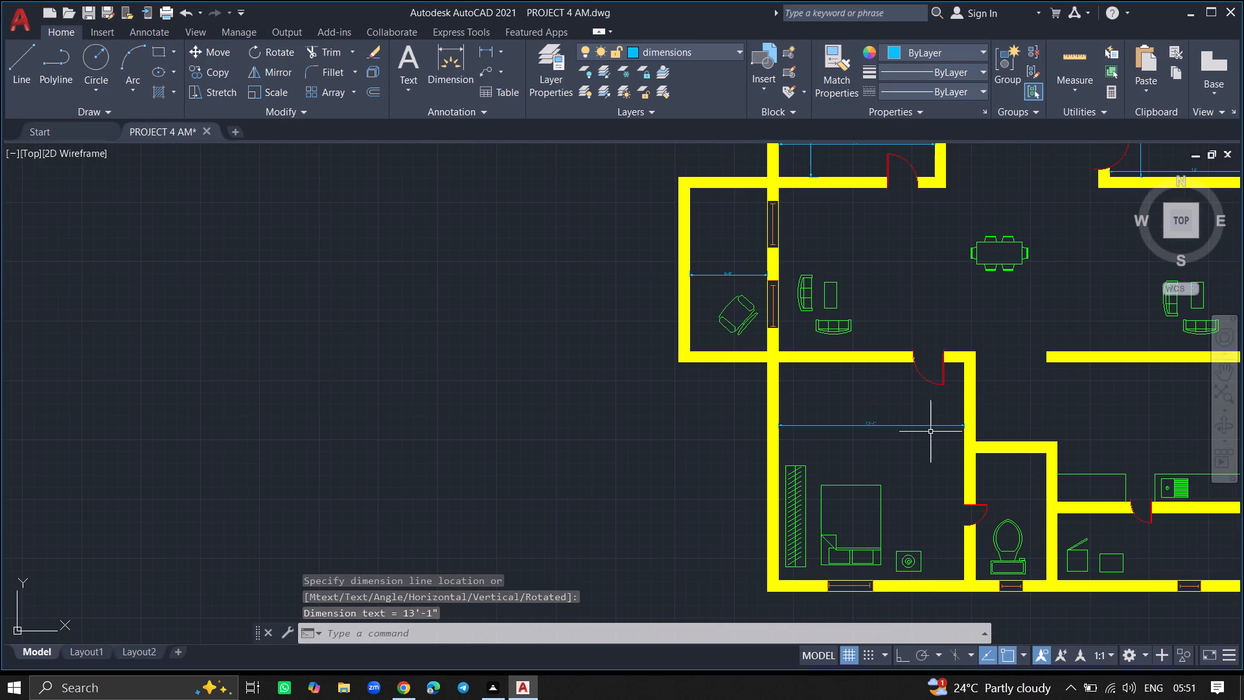
pyautogui.write('DIML')
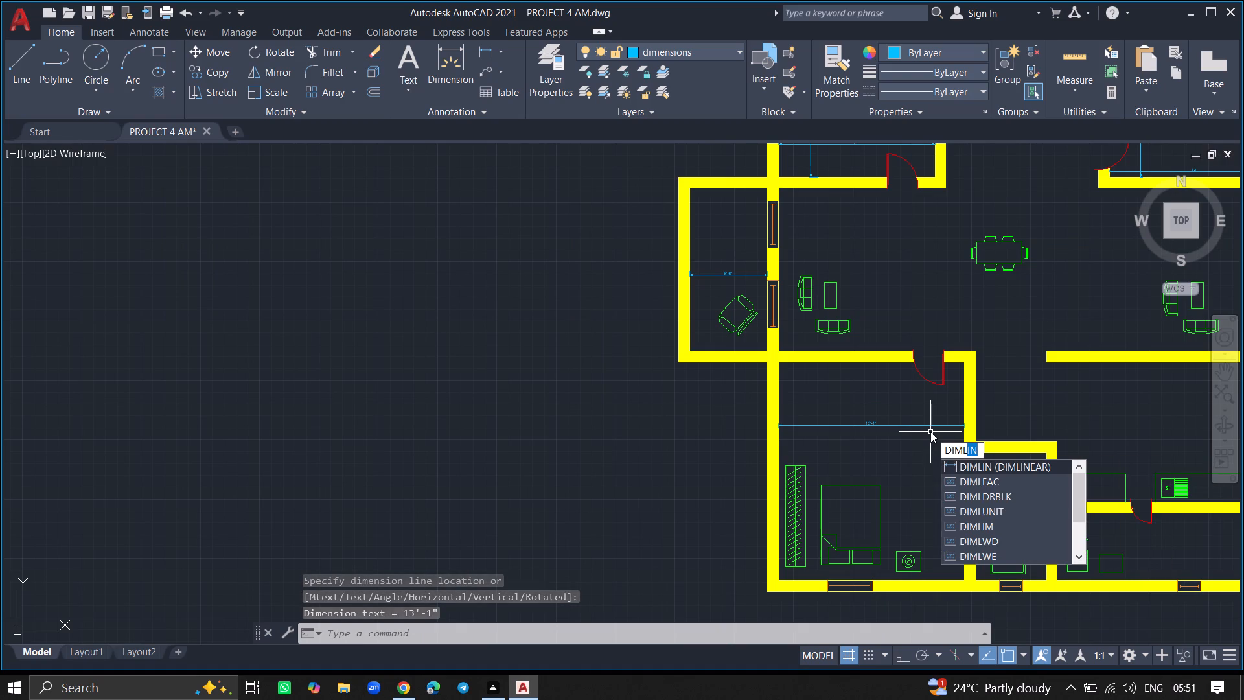
pyautogui.click(982, 467)
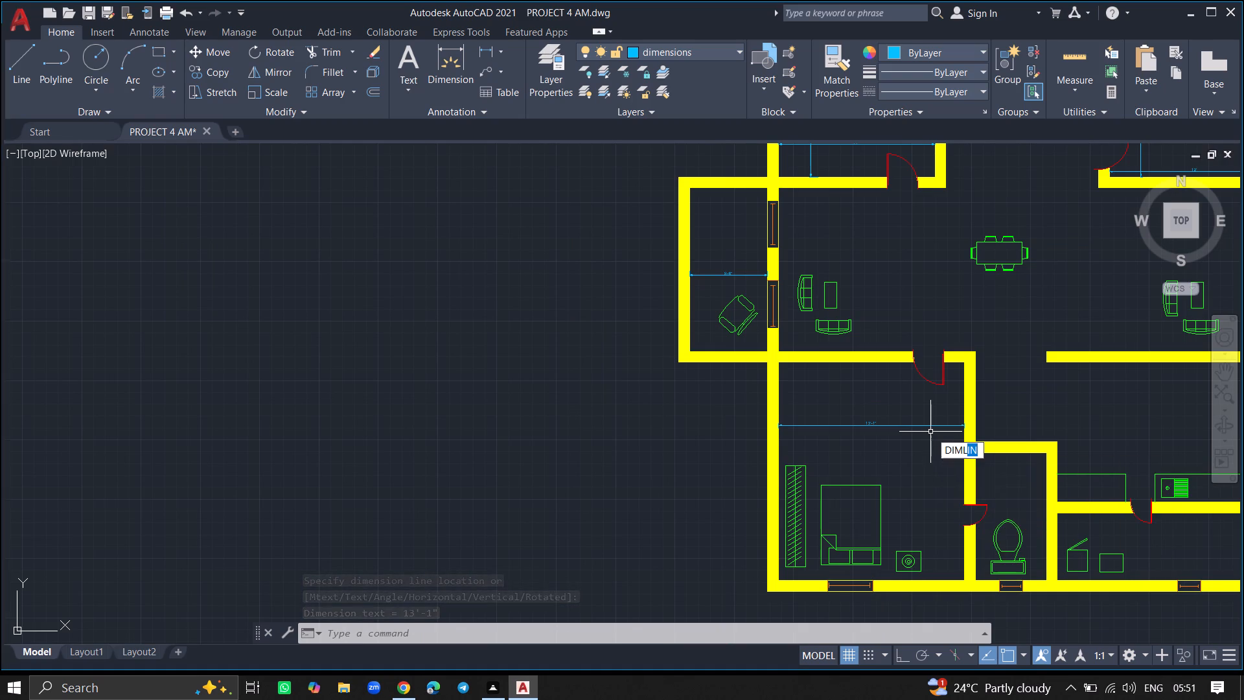
pyautogui.click(945, 581)
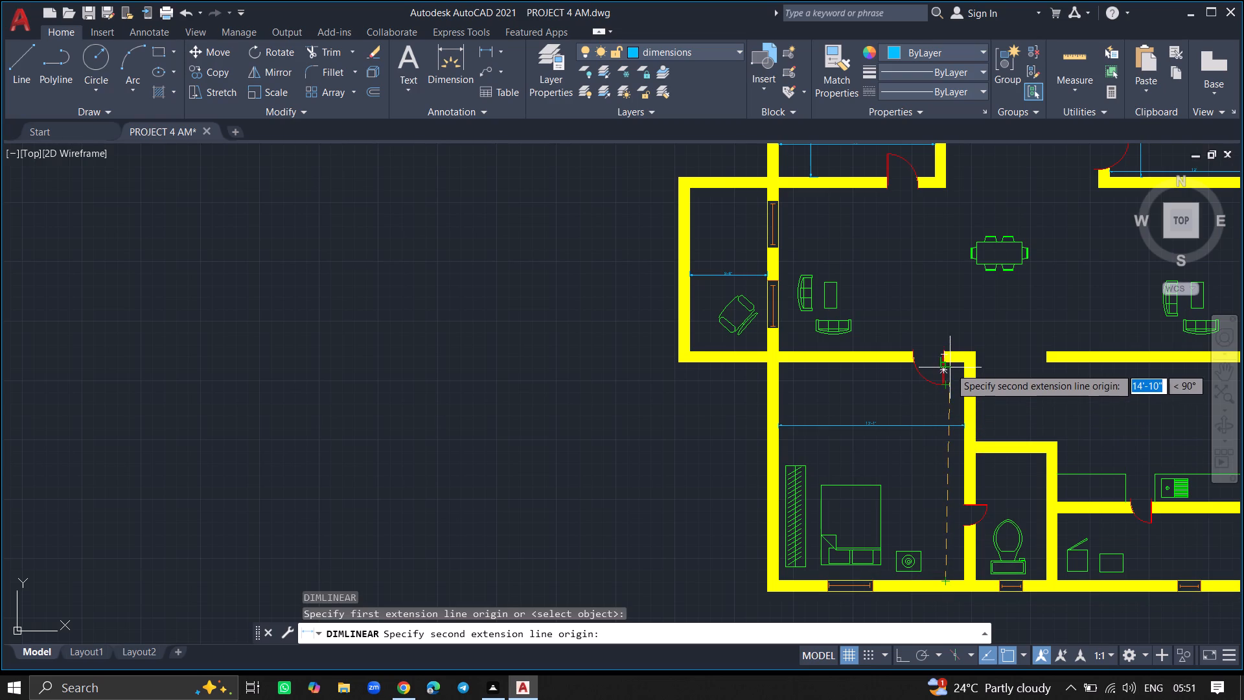
pyautogui.keyDown('ctrl'); pyautogui.scroll(7, 950, 367); pyautogui.keyUp('ctrl')
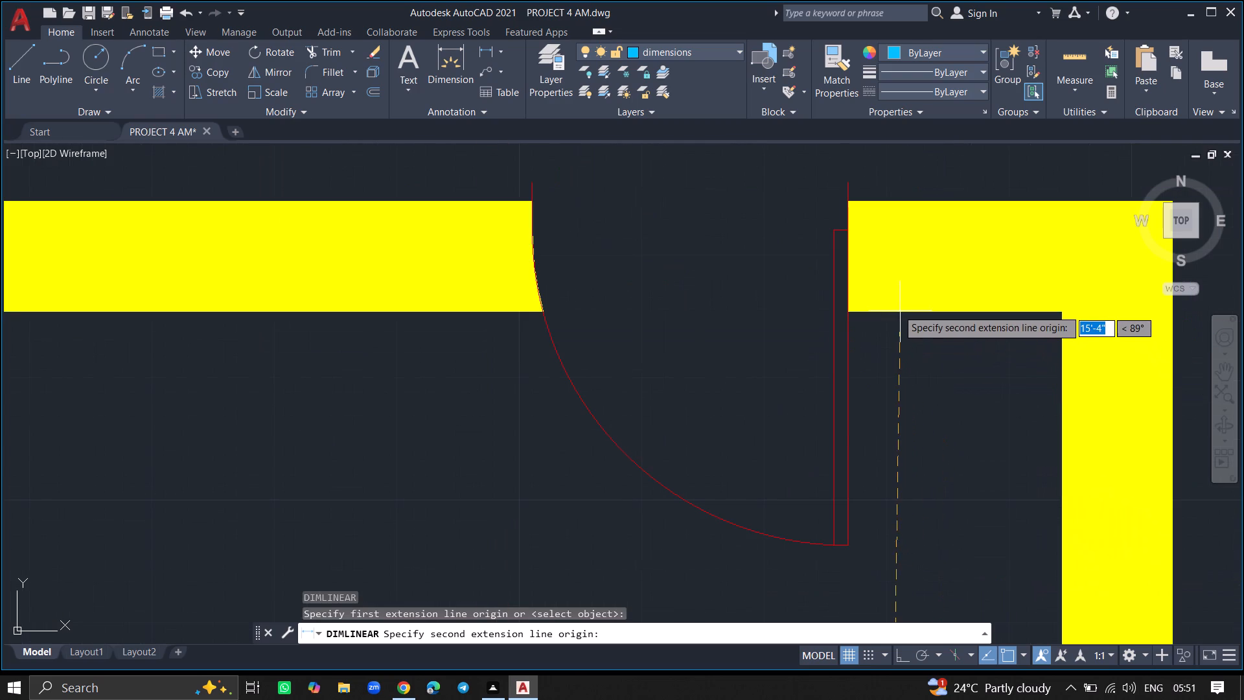
pyautogui.click(890, 309)
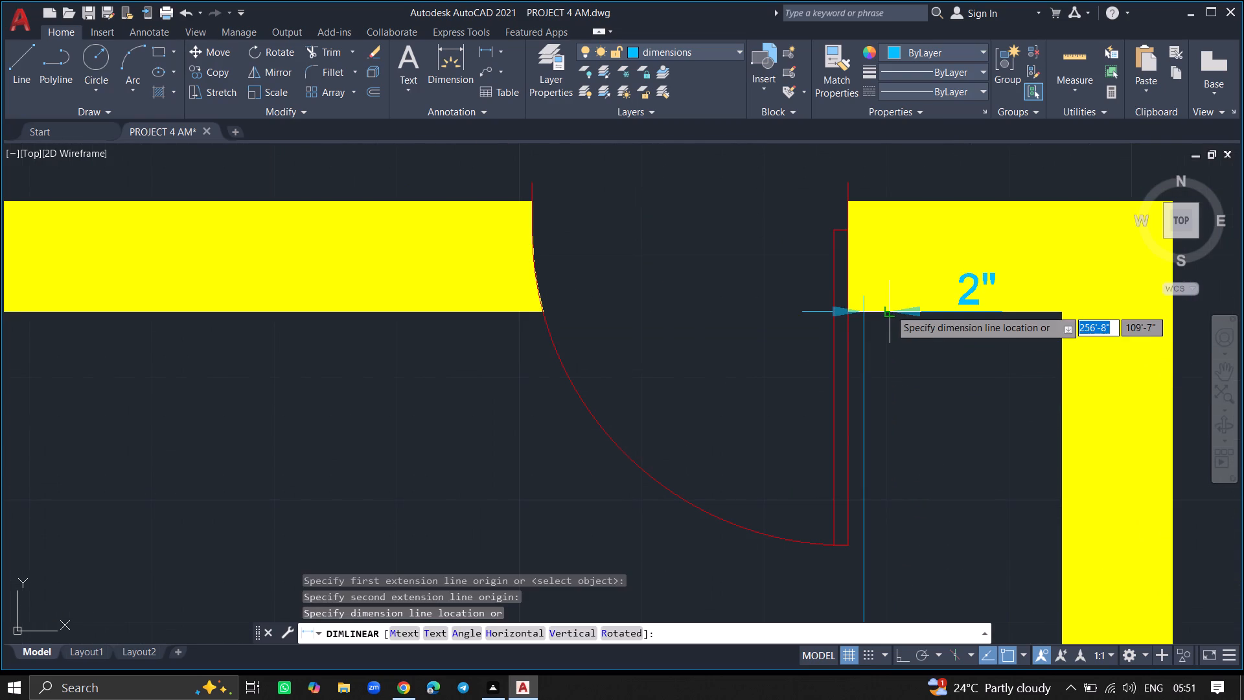
pyautogui.click(917, 327)
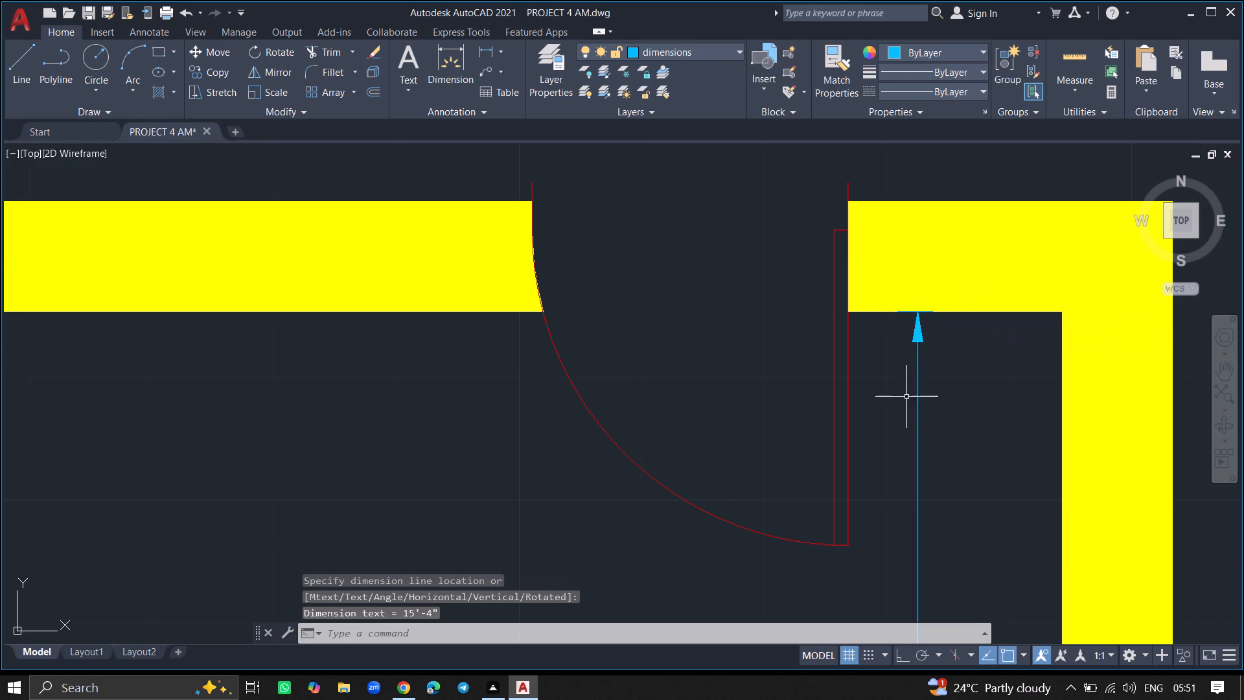
# Add a horizontal linear dimension of the south bathroom's interior width, just below its north wall.
pyautogui.keyDown('ctrl'); pyautogui.scroll(-7, 906, 397); pyautogui.keyUp('ctrl')
pyautogui.keyDown('ctrl'); pyautogui.scroll(7, 907, 472); pyautogui.keyUp('ctrl')
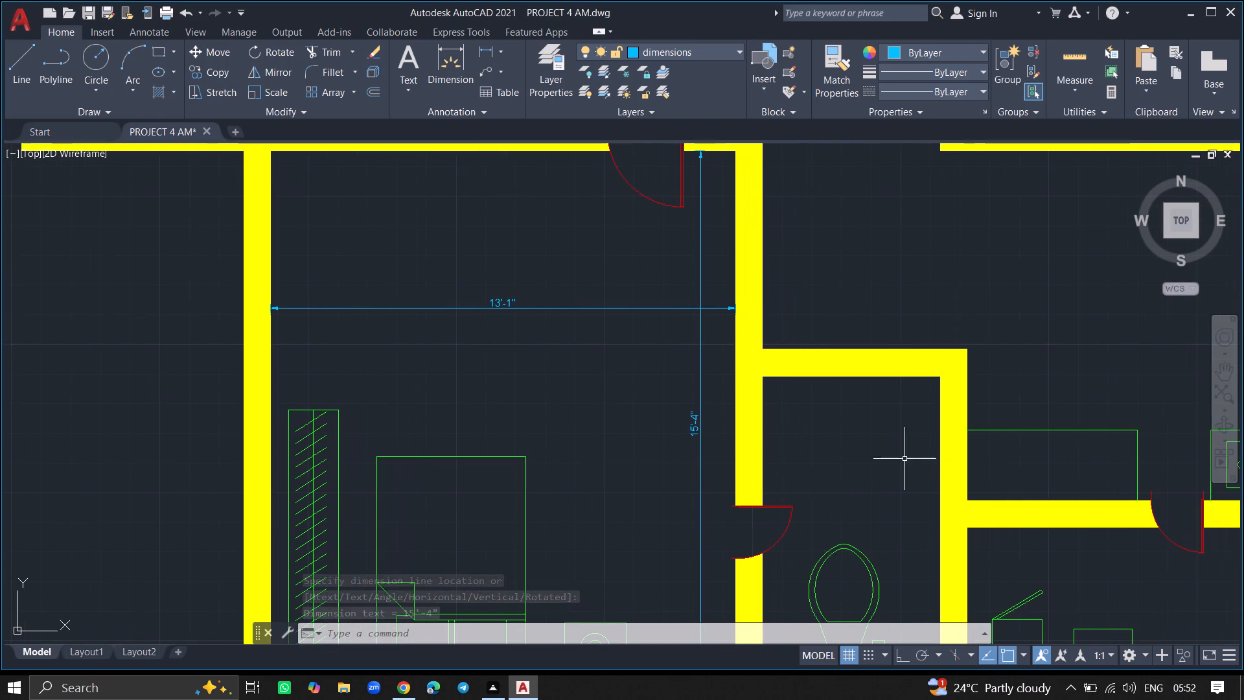
pyautogui.write('DIML')
pyautogui.click(927, 492)
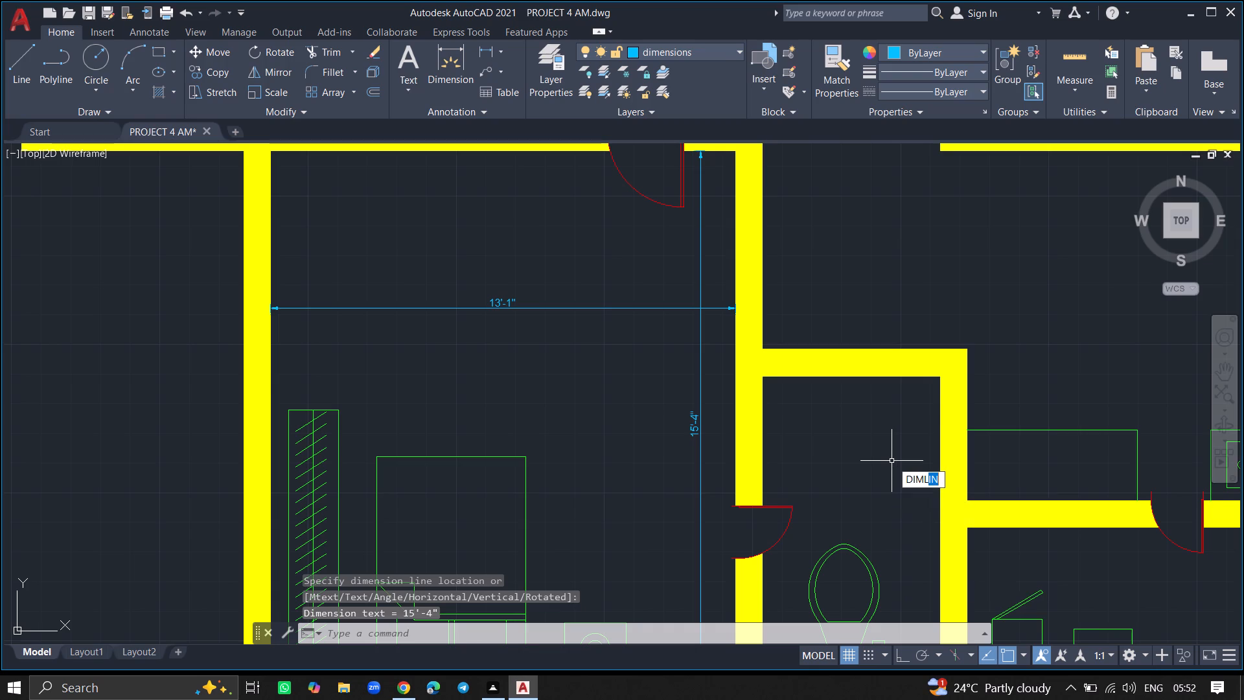
pyautogui.click(758, 406)
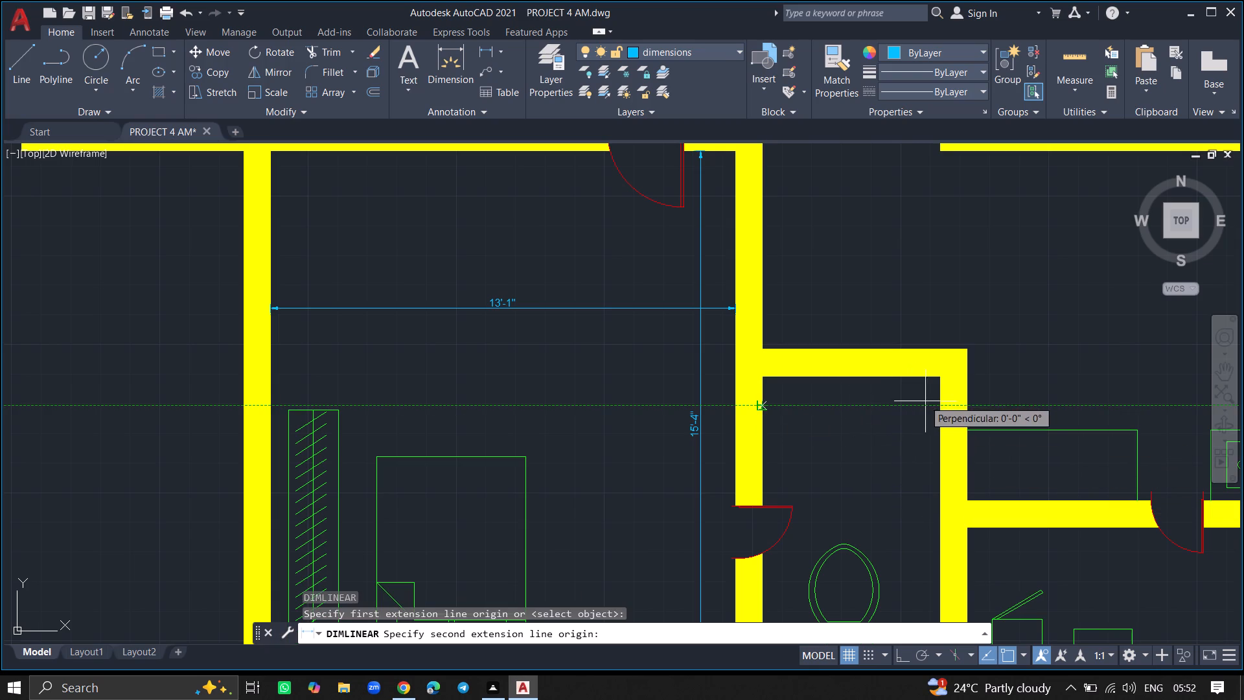
pyautogui.click(936, 404)
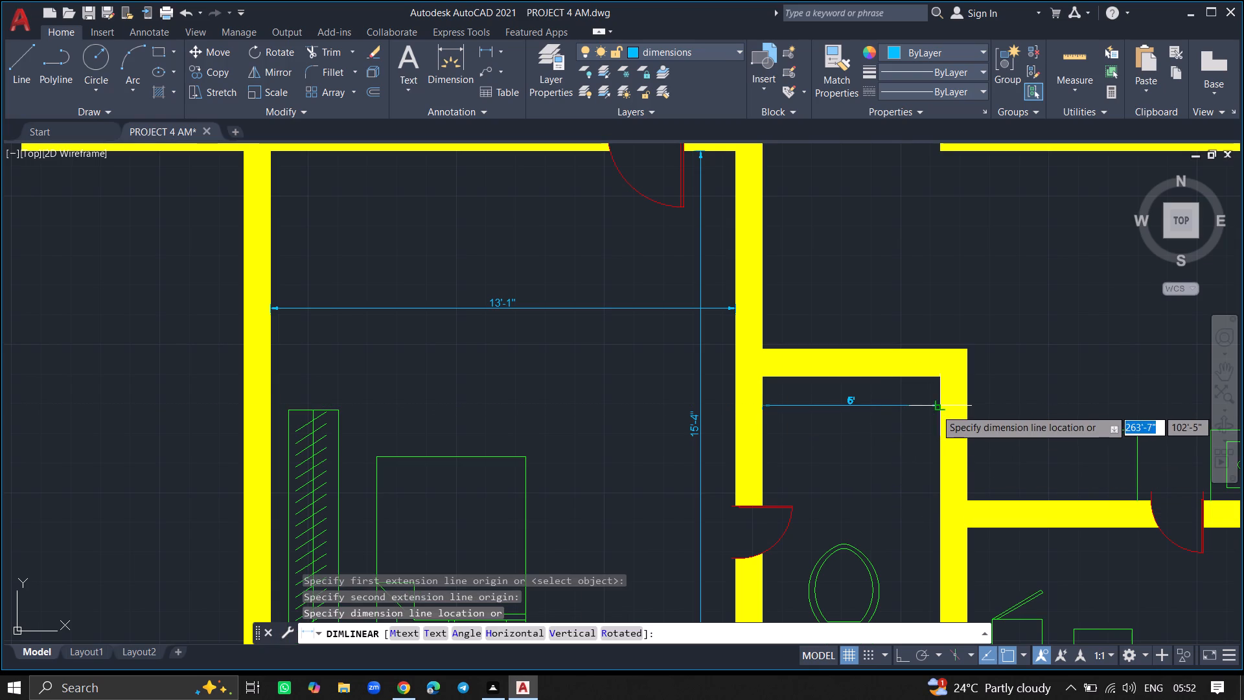
pyautogui.click(936, 409)
# Add a vertical linear dimension of the south bathroom's interior length, between the toilet and the east wall.
pyautogui.write('DIML')
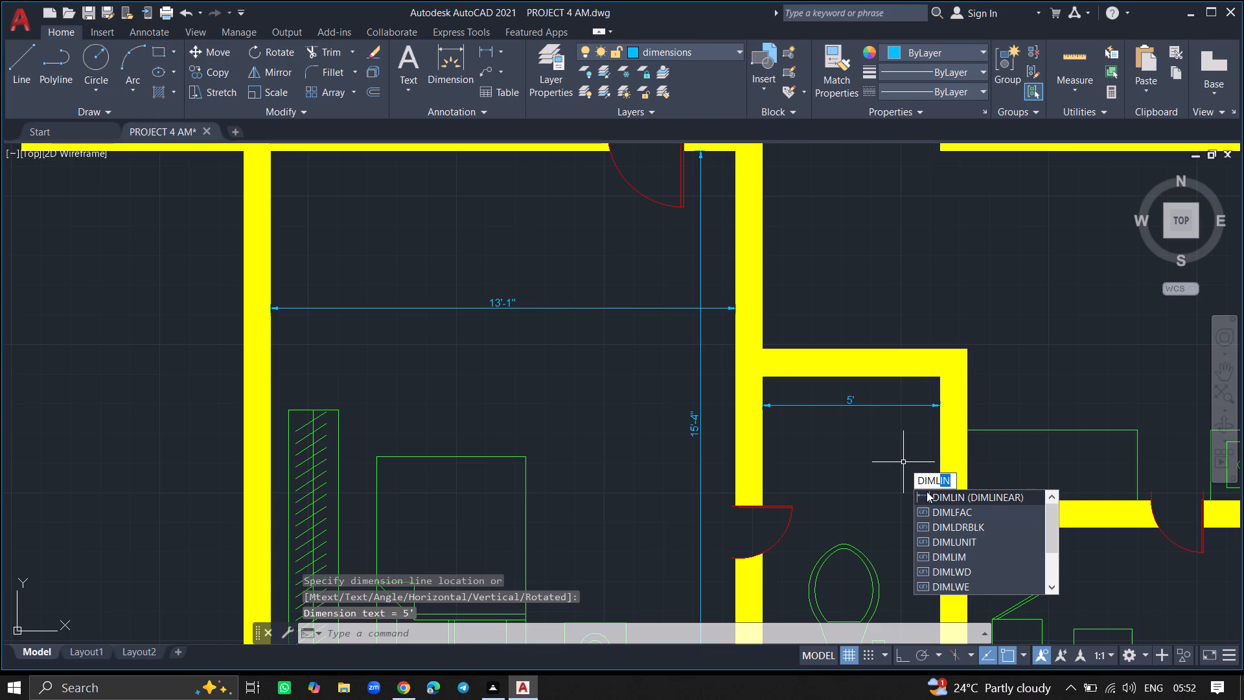
pyautogui.click(930, 494)
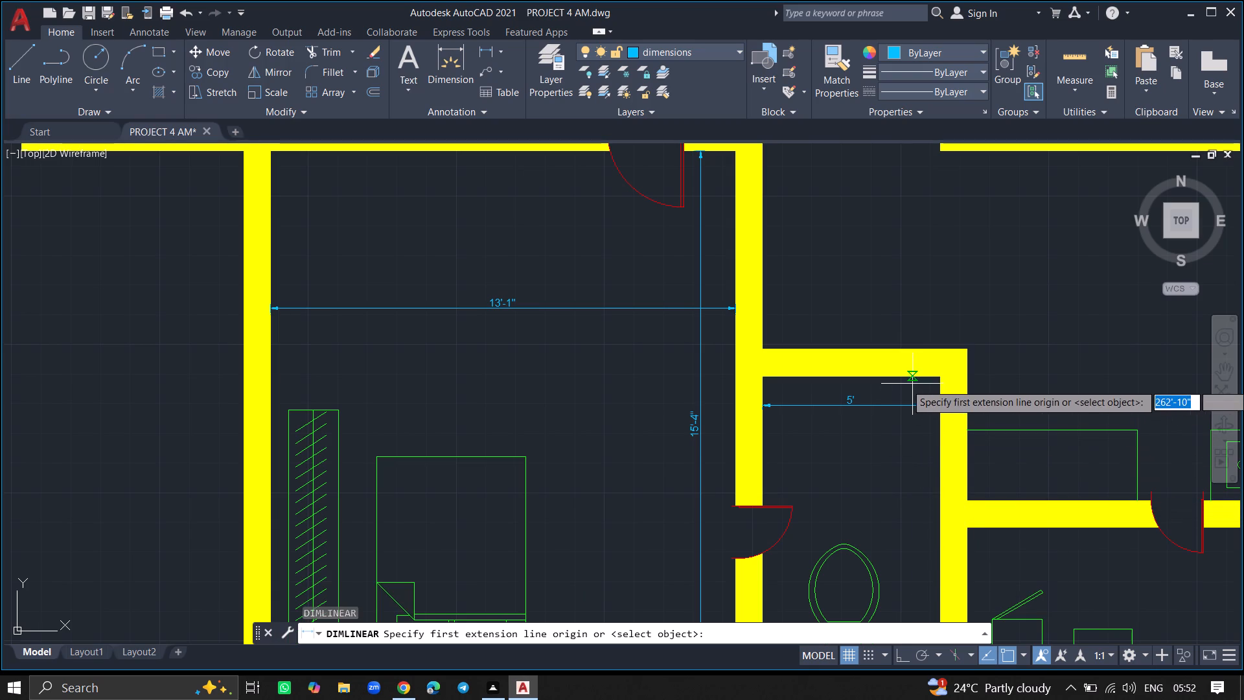
pyautogui.moveTo(912, 382); pyautogui.dragTo(923, 476)
pyautogui.keyDown('ctrl'); pyautogui.scroll(-2, 923, 476); pyautogui.keyUp('ctrl')
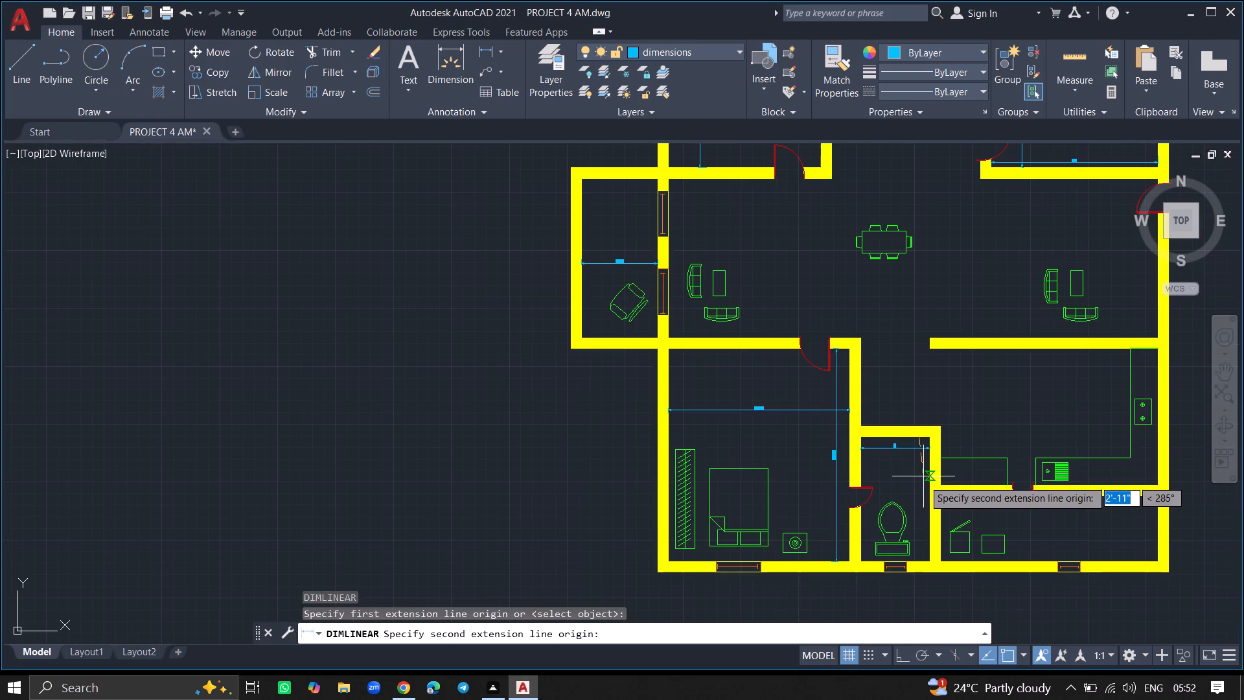
pyautogui.click(918, 562)
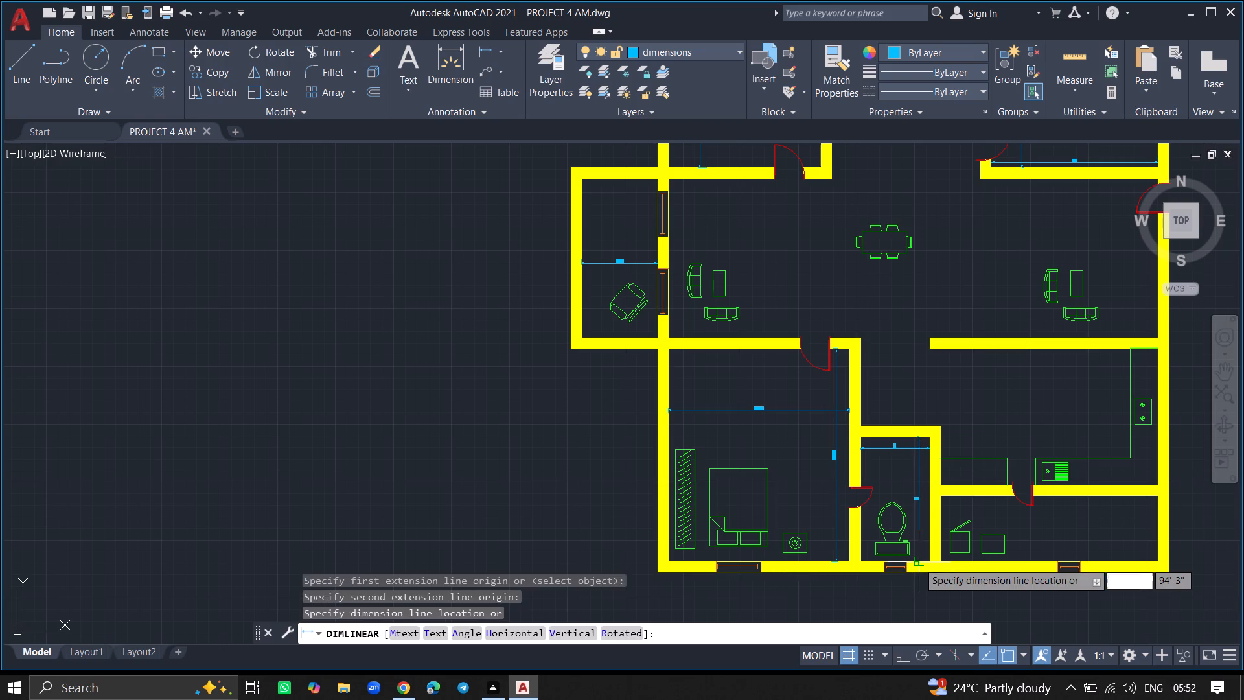
pyautogui.click(918, 554)
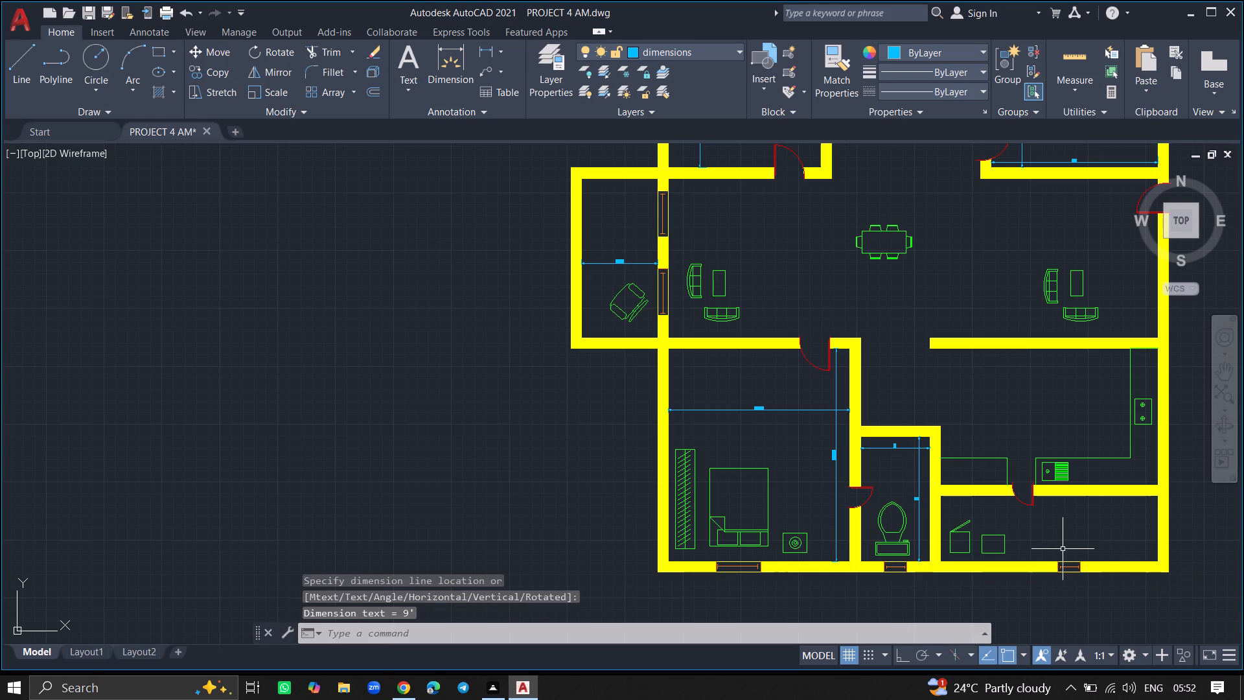
# Add a vertical linear dimension of the interior length of the southeast room below the kitchen, near its east wall.
pyautogui.write('DIML')
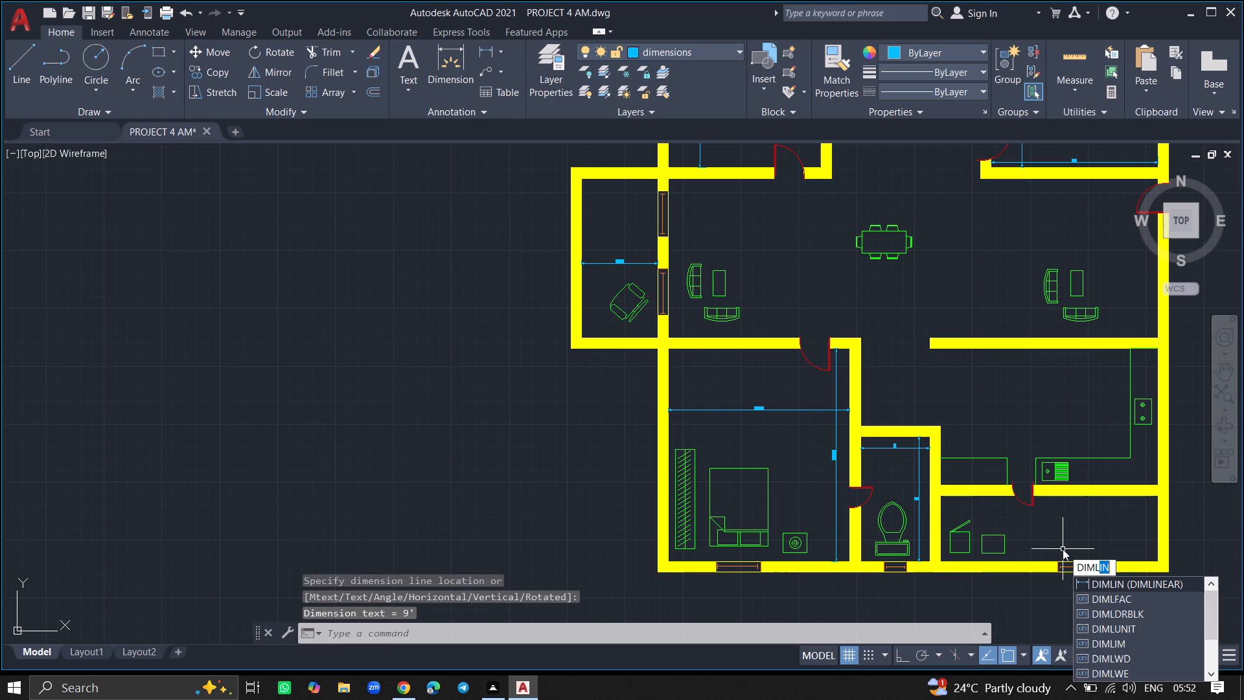
pyautogui.click(1089, 581)
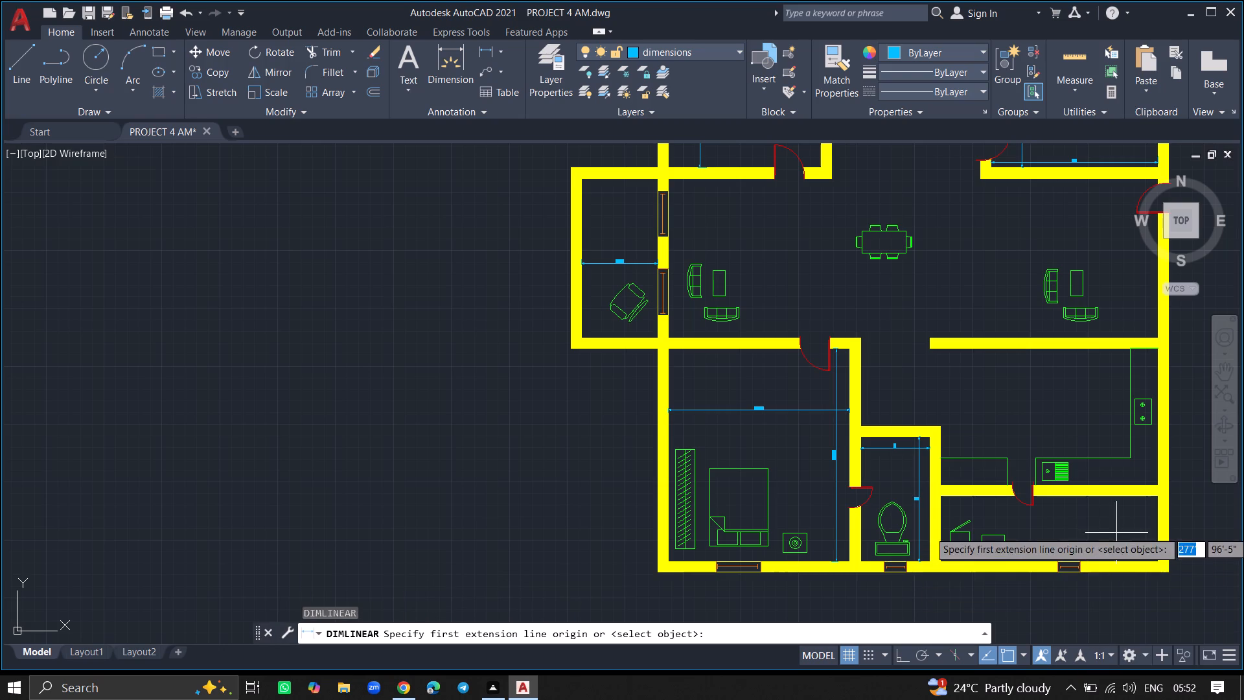
pyautogui.moveTo(1122, 497); pyautogui.dragTo(1124, 541)
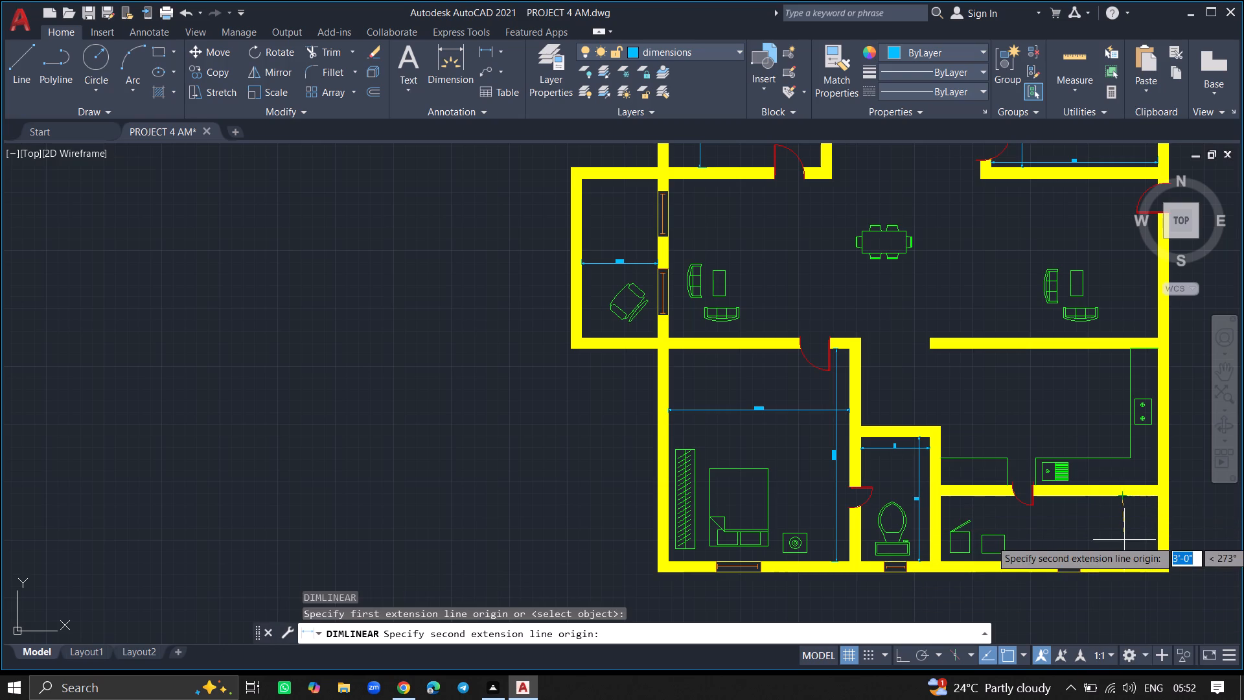
pyautogui.moveTo(1124, 541); pyautogui.dragTo(1125, 563)
pyautogui.click(1125, 563)
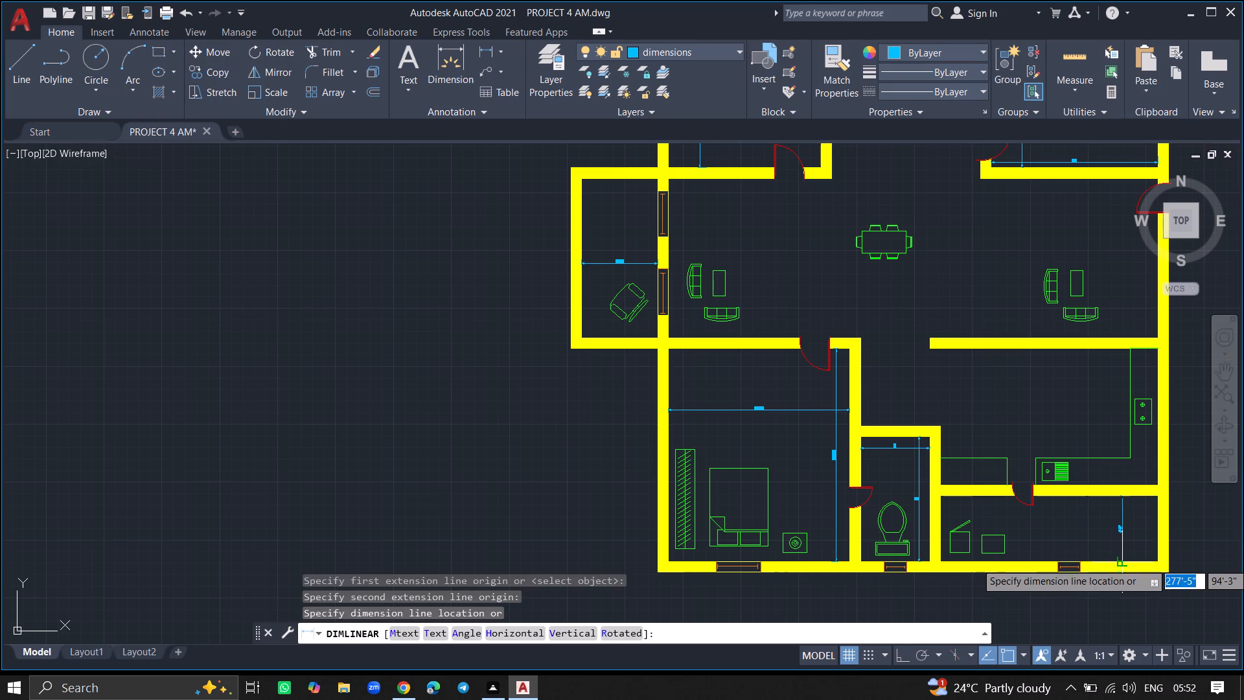
pyautogui.click(1124, 554)
# Add a vertical linear dimension of the kitchen's interior length, just west of the stove counter.
pyautogui.keyDown('ctrl'); pyautogui.scroll(5, 1132, 547); pyautogui.keyUp('ctrl')
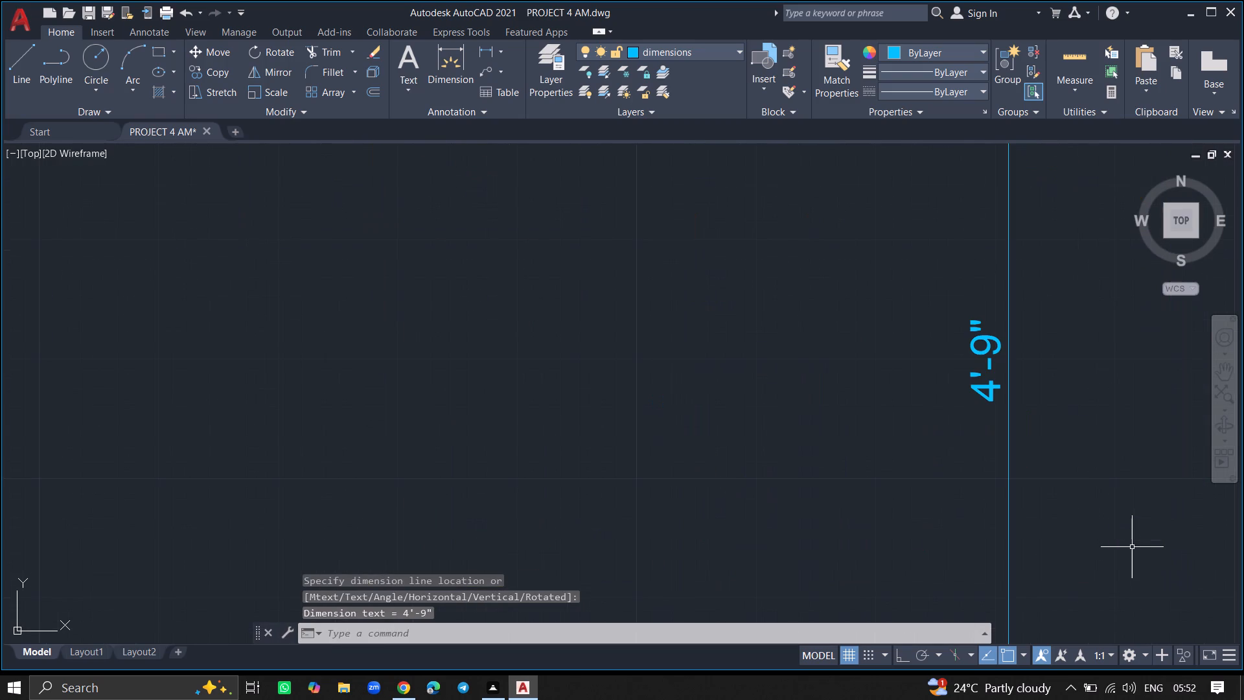
pyautogui.keyDown('ctrl'); pyautogui.scroll(-6, 1132, 547); pyautogui.keyUp('ctrl')
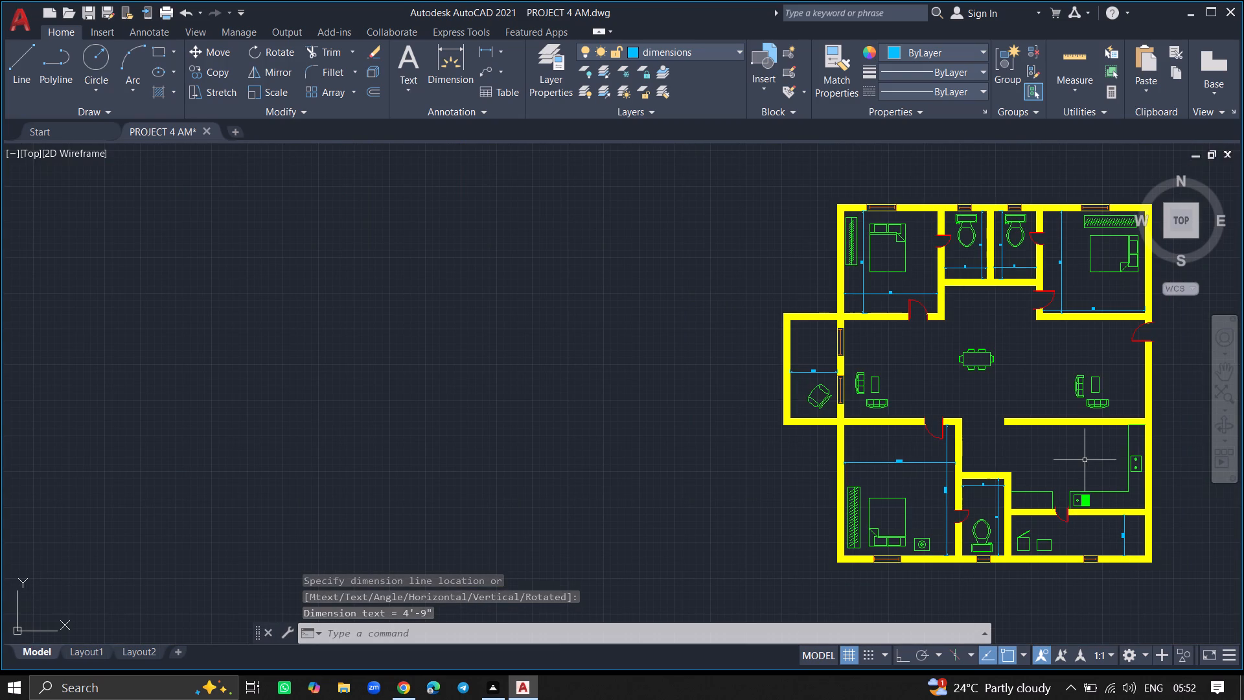
pyautogui.write('DIML')
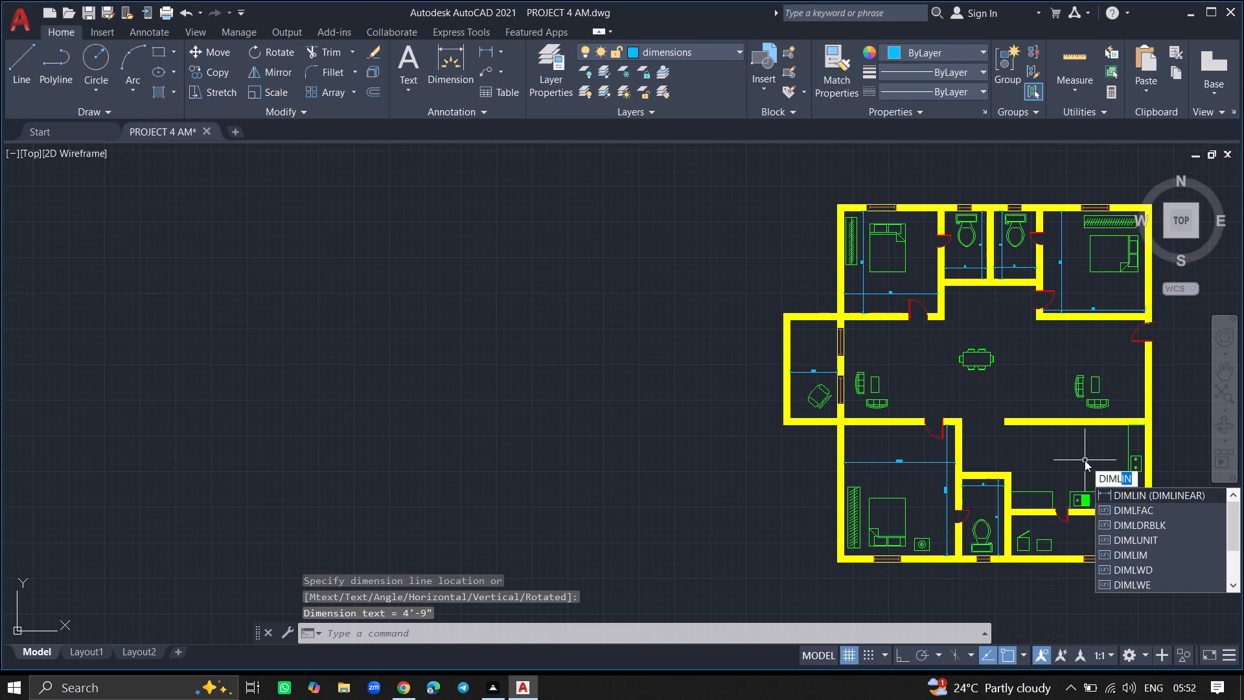
pyautogui.click(1108, 491)
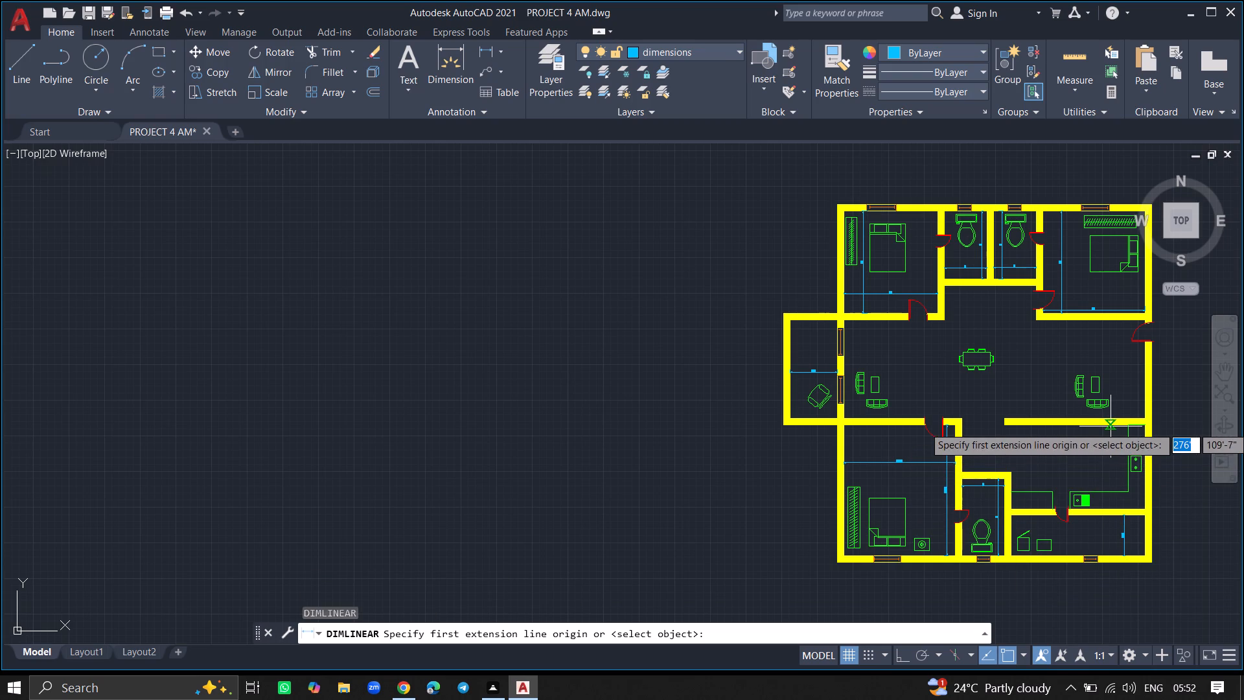
pyautogui.moveTo(1111, 426); pyautogui.dragTo(1111, 485)
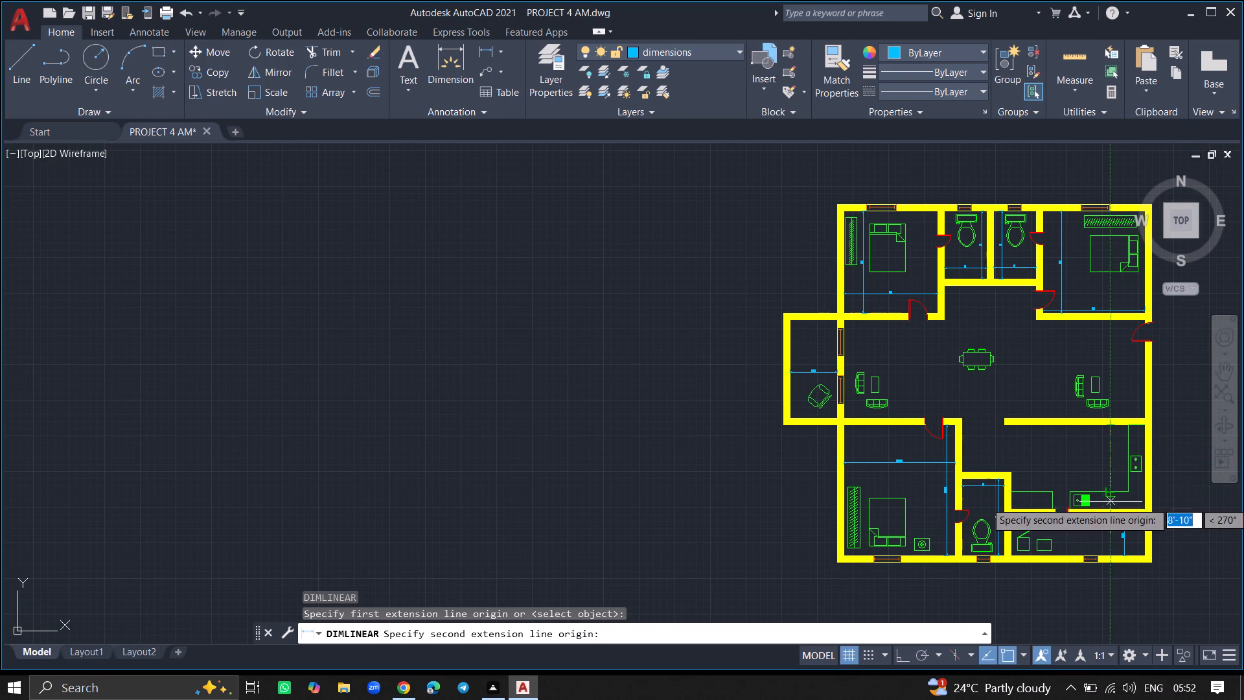
pyautogui.click(1111, 507)
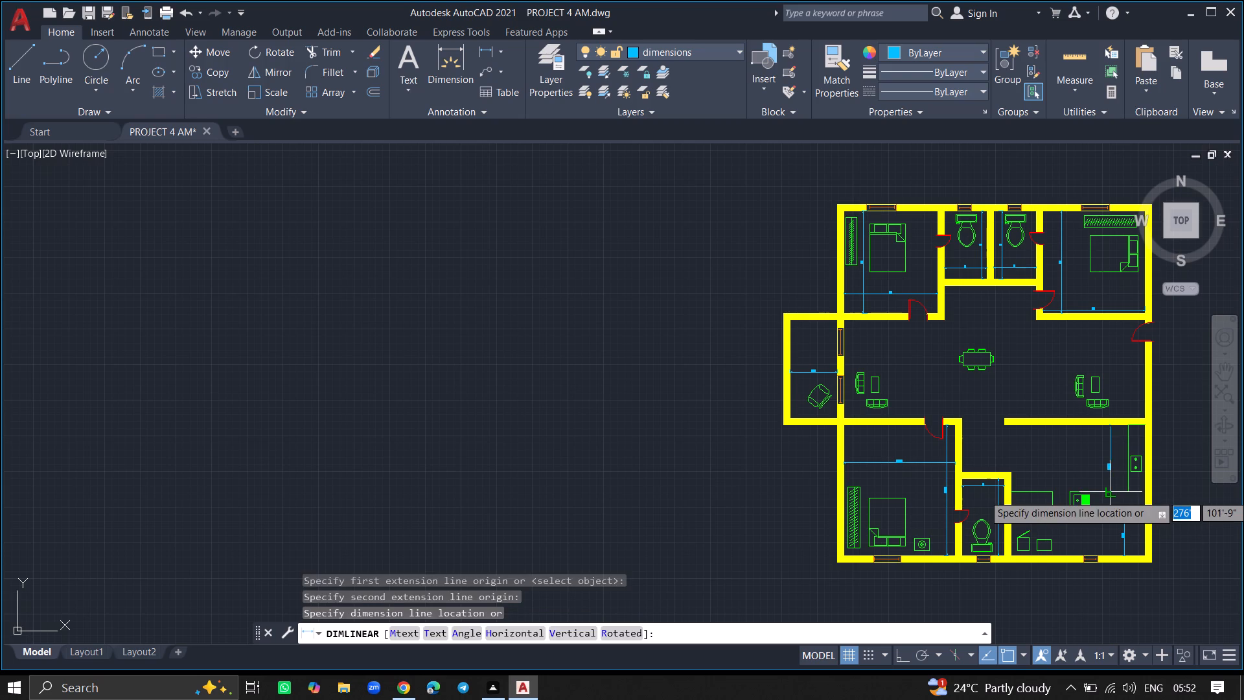
pyautogui.click(1109, 495)
# Add a horizontal linear dimension of the kitchen's interior width, from its north wall's west end to the east wall, just south of that wall.
pyautogui.keyDown('ctrl'); pyautogui.scroll(3, 1111, 478); pyautogui.keyUp('ctrl')
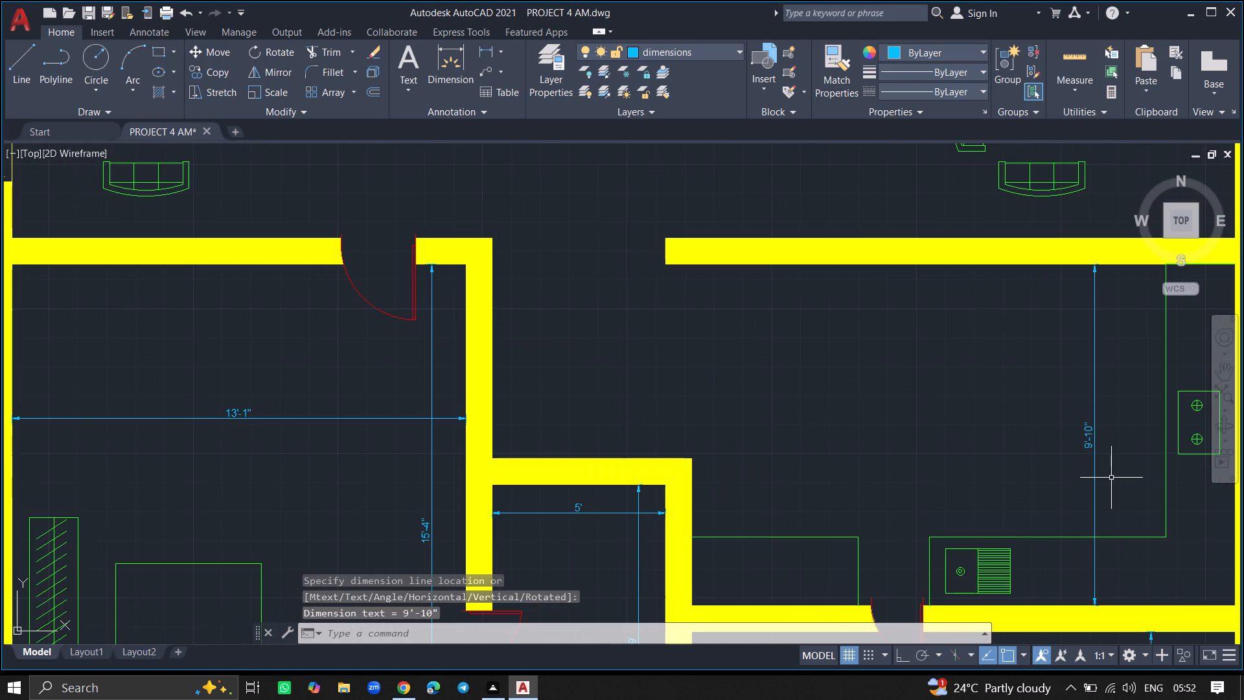
pyautogui.keyDown('ctrl'); pyautogui.scroll(-4, 1026, 491); pyautogui.keyUp('ctrl')
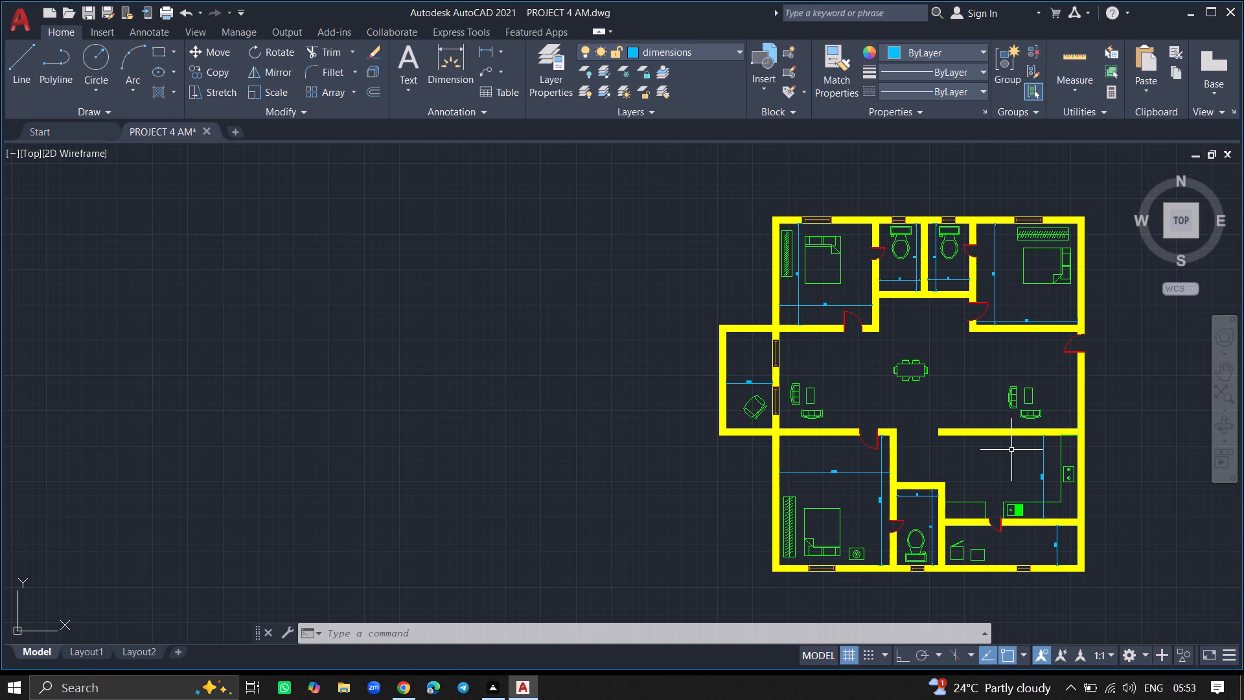
pyautogui.write('DIML')
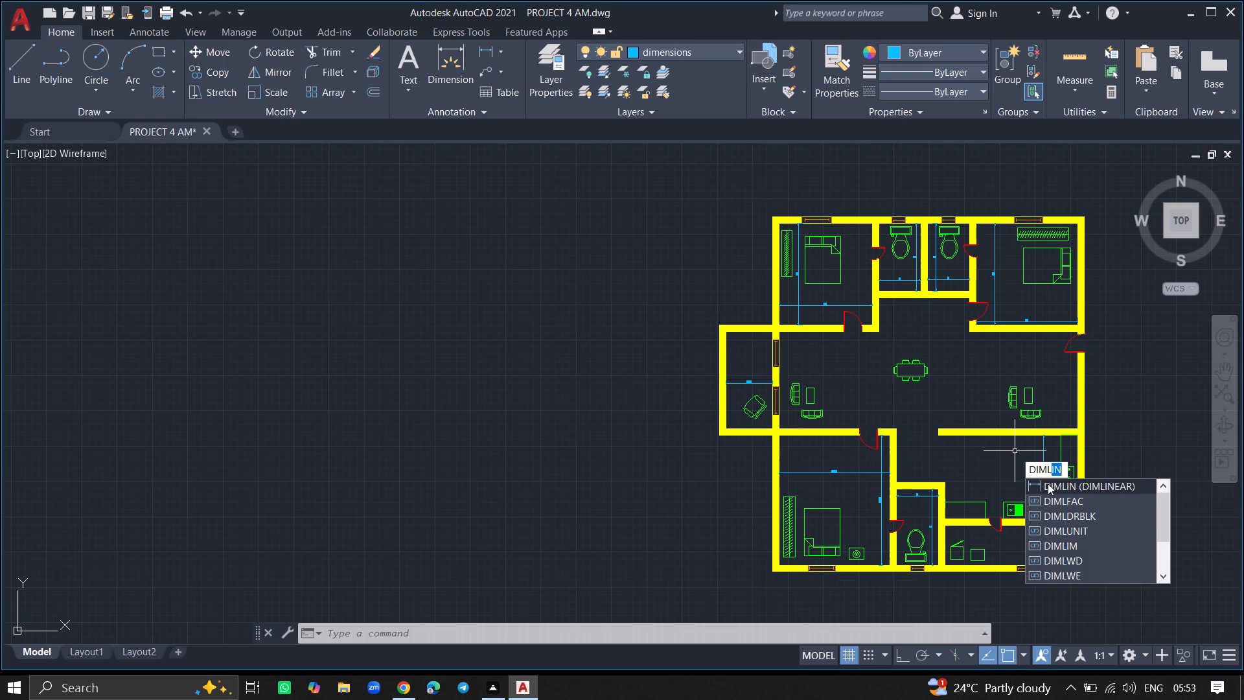
pyautogui.click(1048, 484)
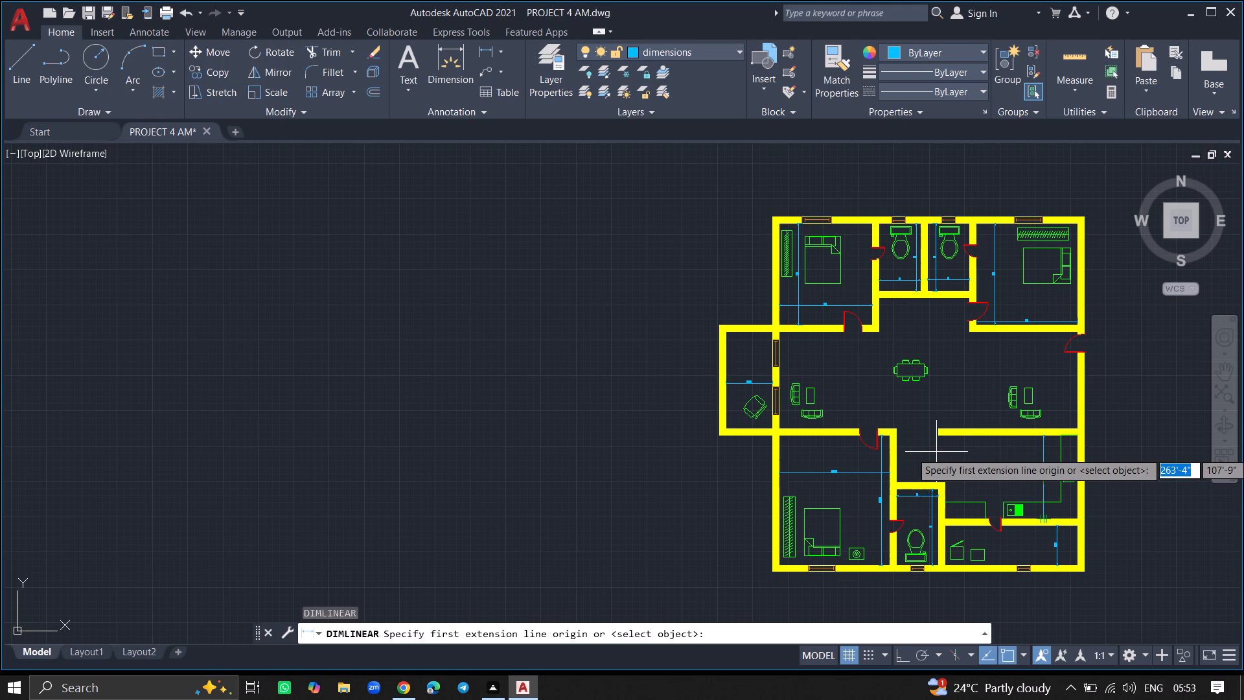
pyautogui.click(941, 439)
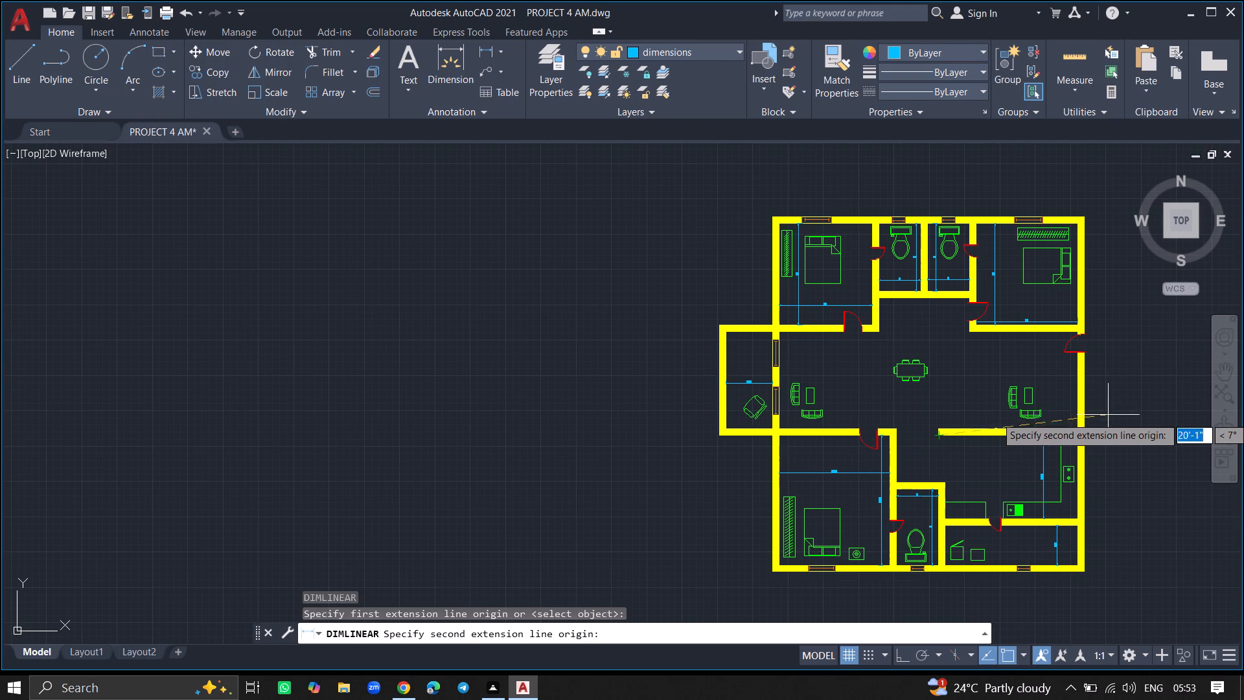
pyautogui.keyDown('ctrl'); pyautogui.scroll(6, 1074, 440); pyautogui.keyUp('ctrl')
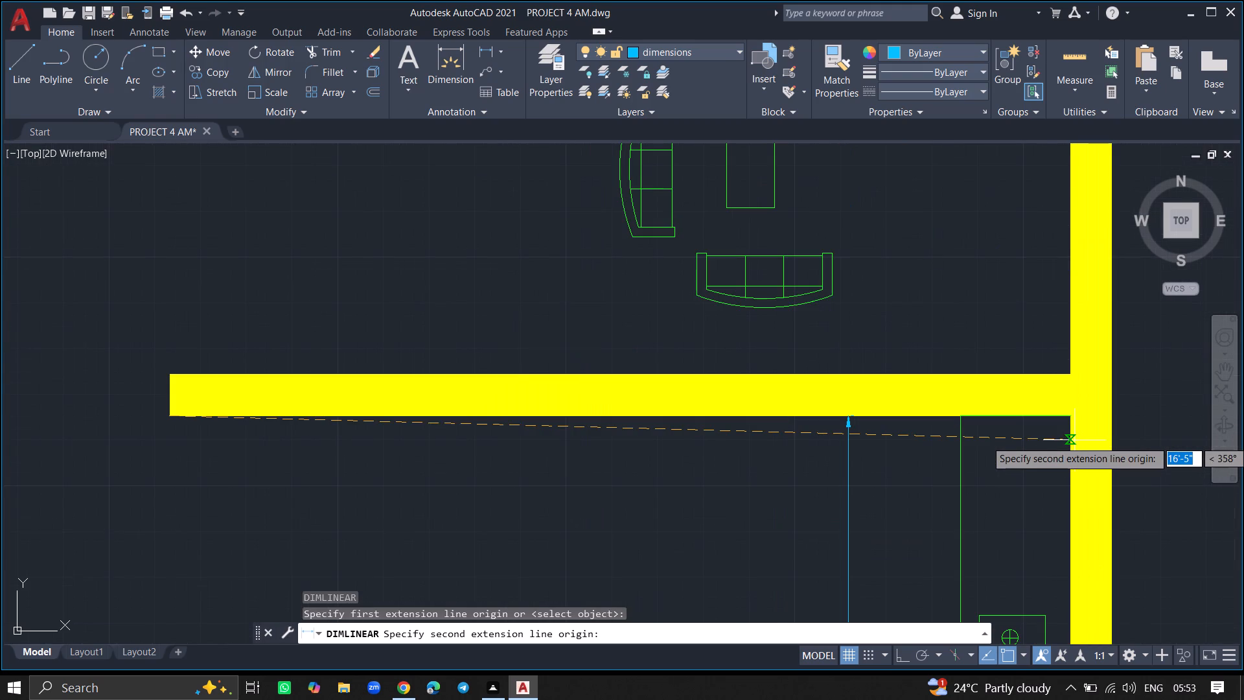
pyautogui.click(1074, 417)
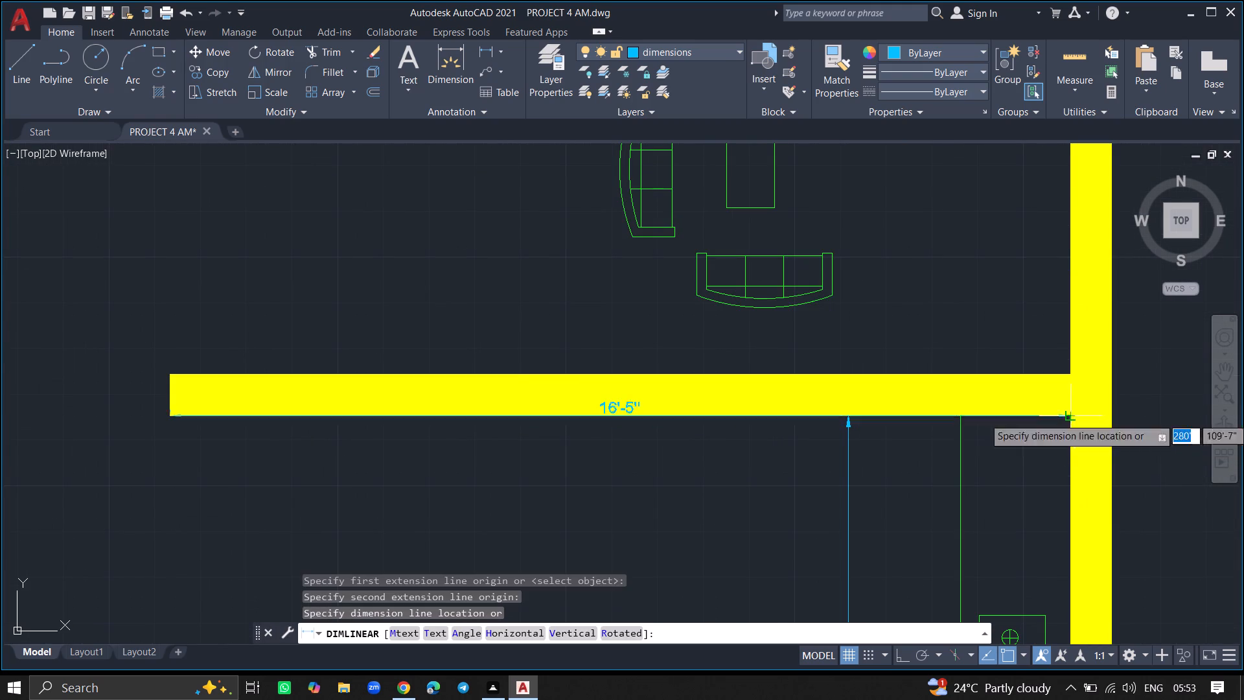
pyautogui.click(1052, 557)
# Make the text layer the current layer.
pyautogui.keyDown('ctrl'); pyautogui.scroll(-4, 998, 502); pyautogui.keyUp('ctrl')
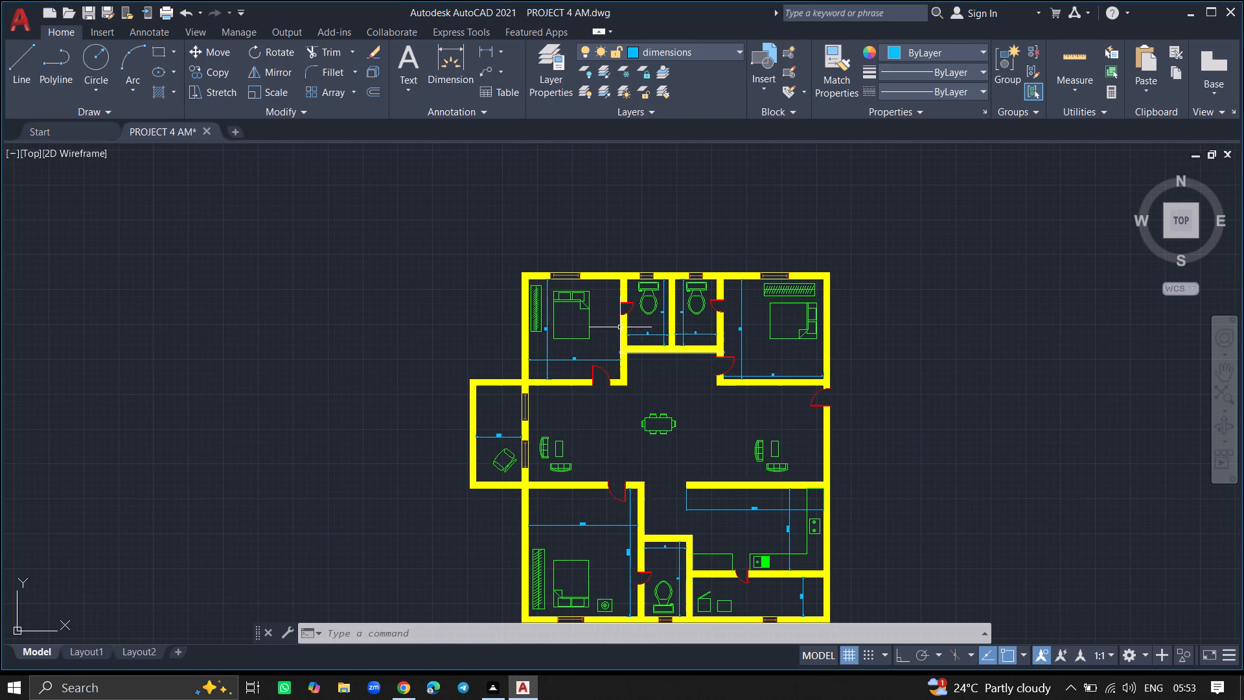
pyautogui.doubleClick(536, 67)
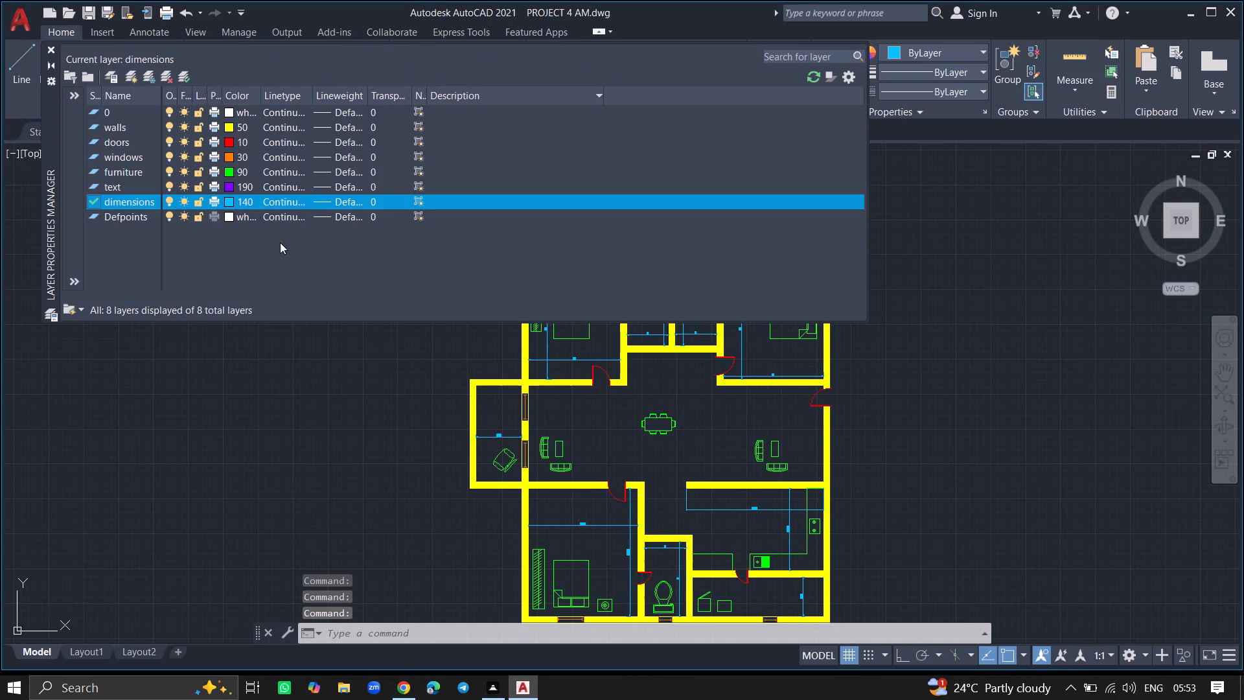
pyautogui.doubleClick(125, 187)
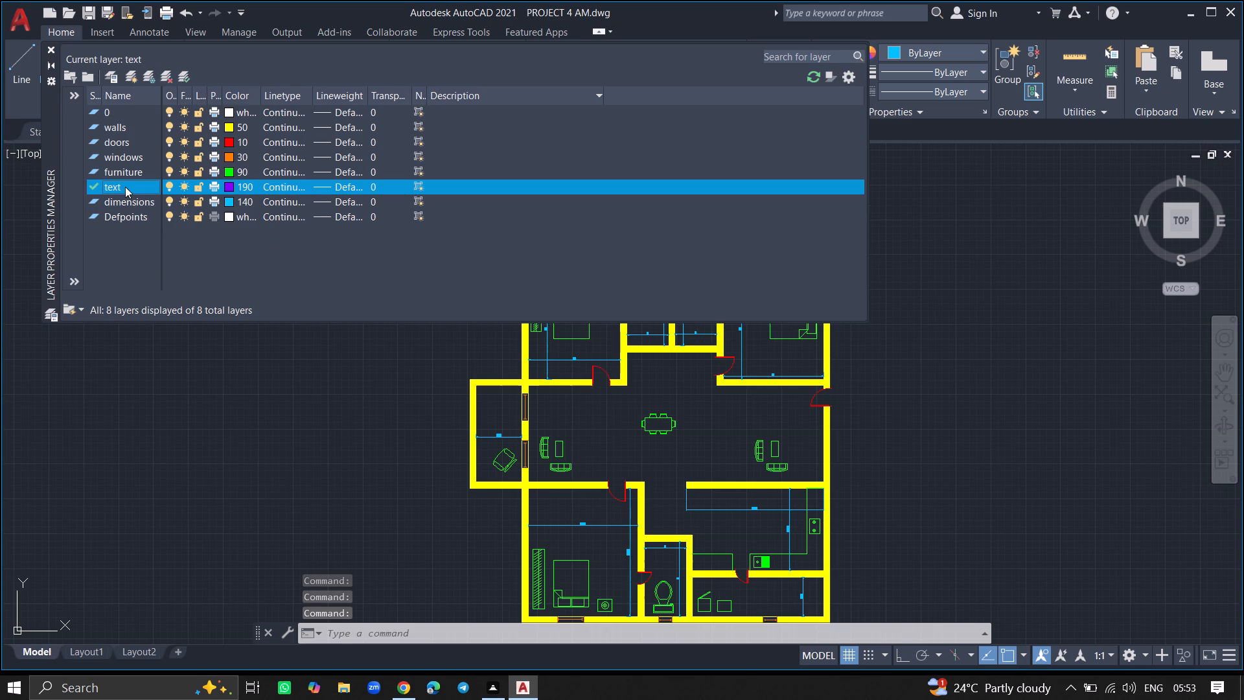
pyautogui.click(52, 44)
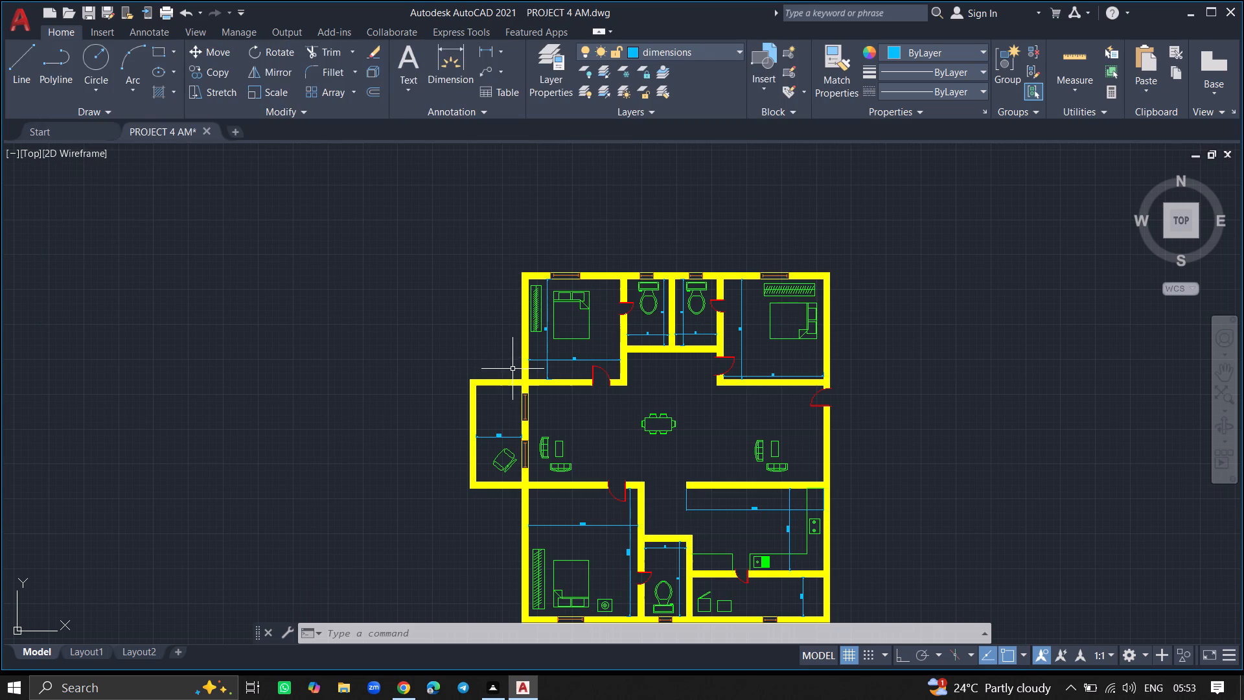
# Add a multiline text label in the northwest bedroom, just below the bed, reading "BEDROOM - 1" with "11' 0" X 12' 0"" on the second line.
pyautogui.keyDown('ctrl'); pyautogui.scroll(7, 565, 351); pyautogui.keyUp('ctrl')
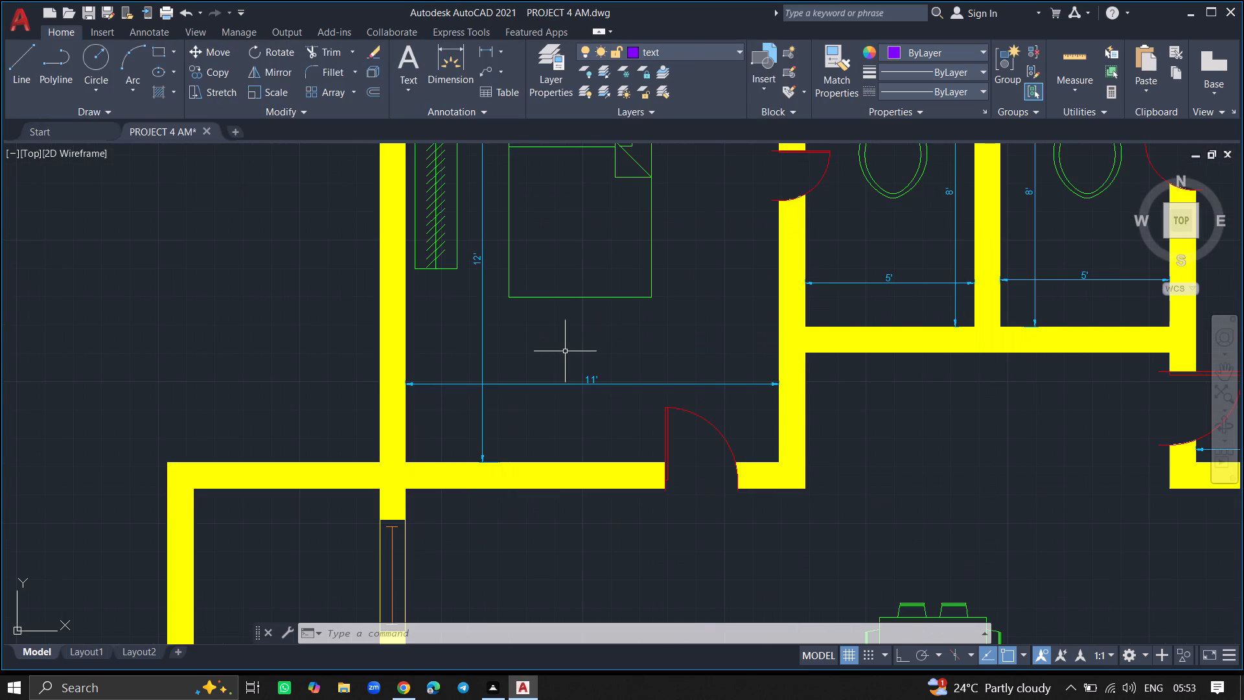
pyautogui.write('MTEXT')
pyautogui.press('Return')
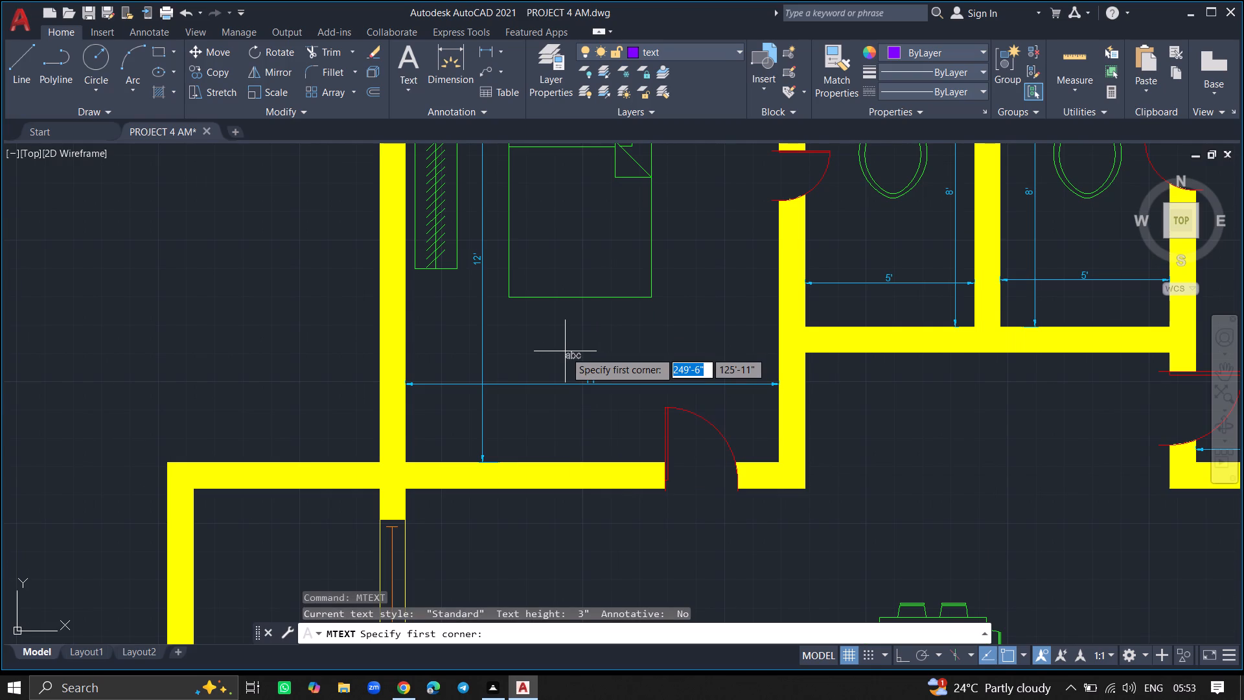
pyautogui.click(538, 320)
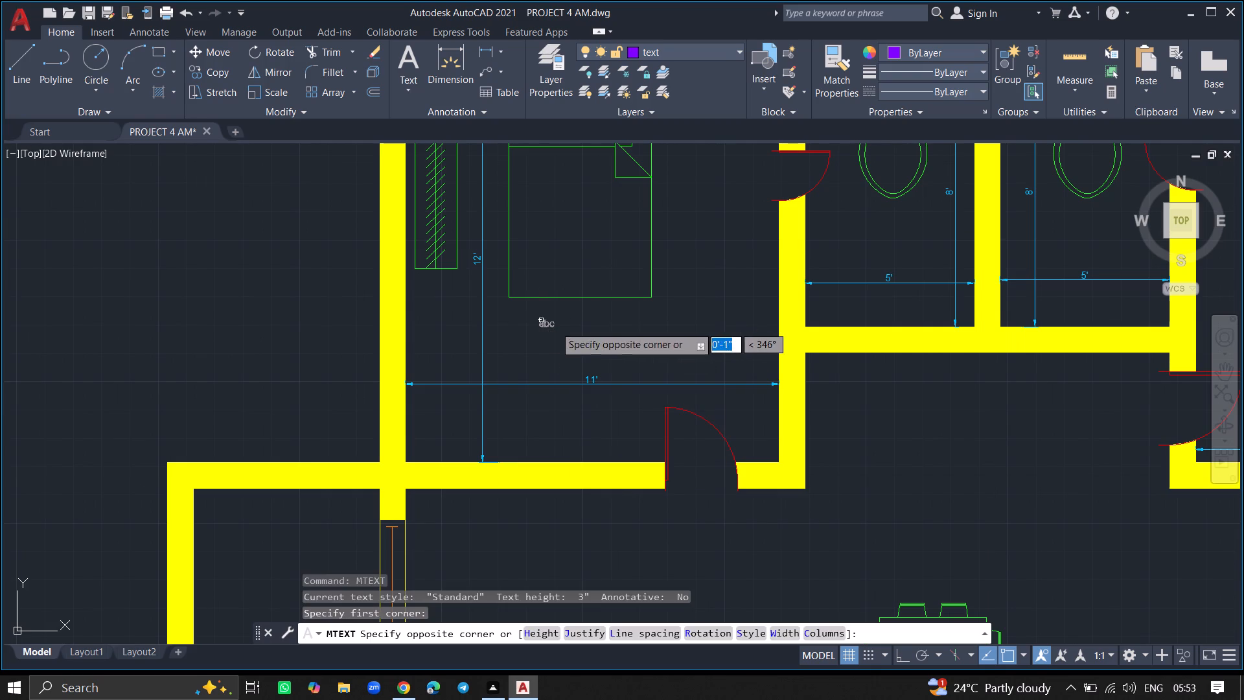
pyautogui.click(680, 350)
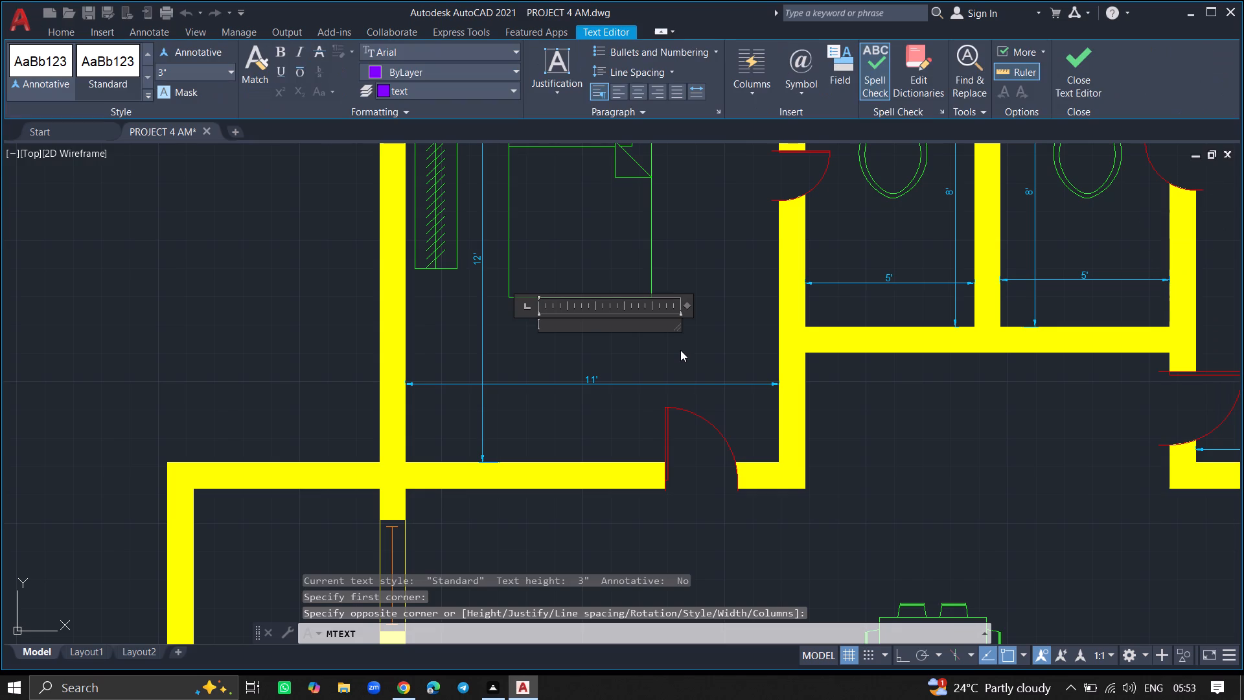
pyautogui.write('BEDR')
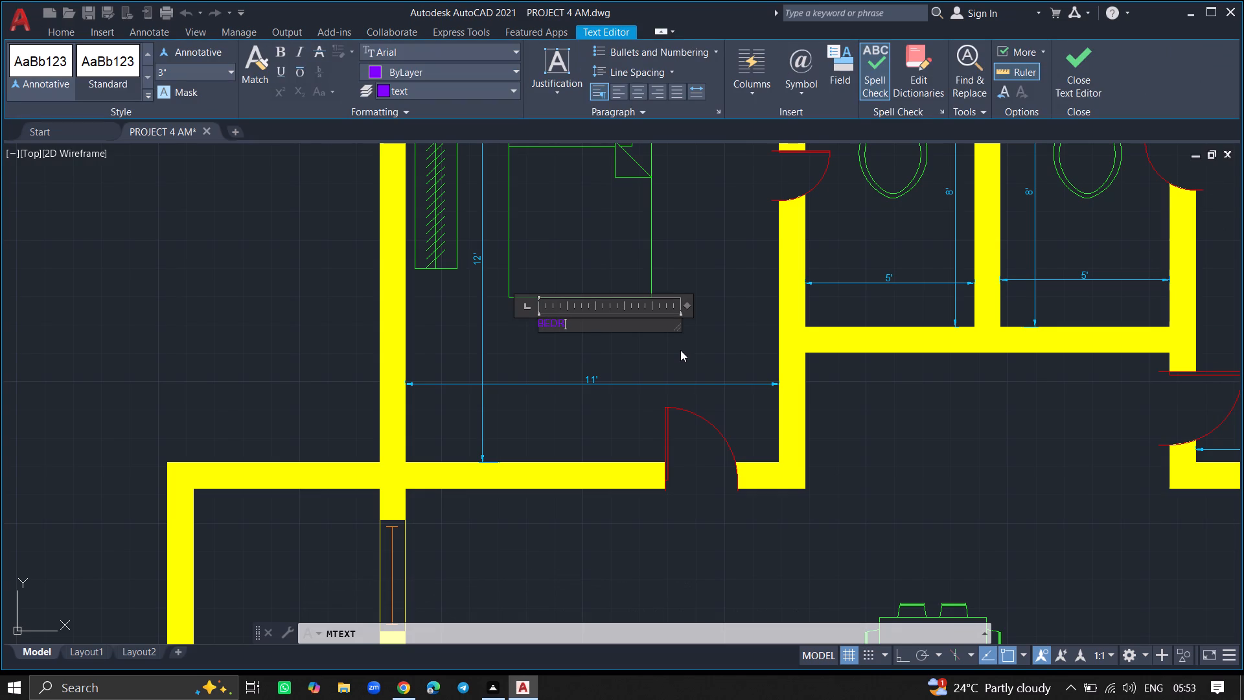
pyautogui.write('OOM - 1')
pyautogui.press('space')
pyautogui.press('Return')
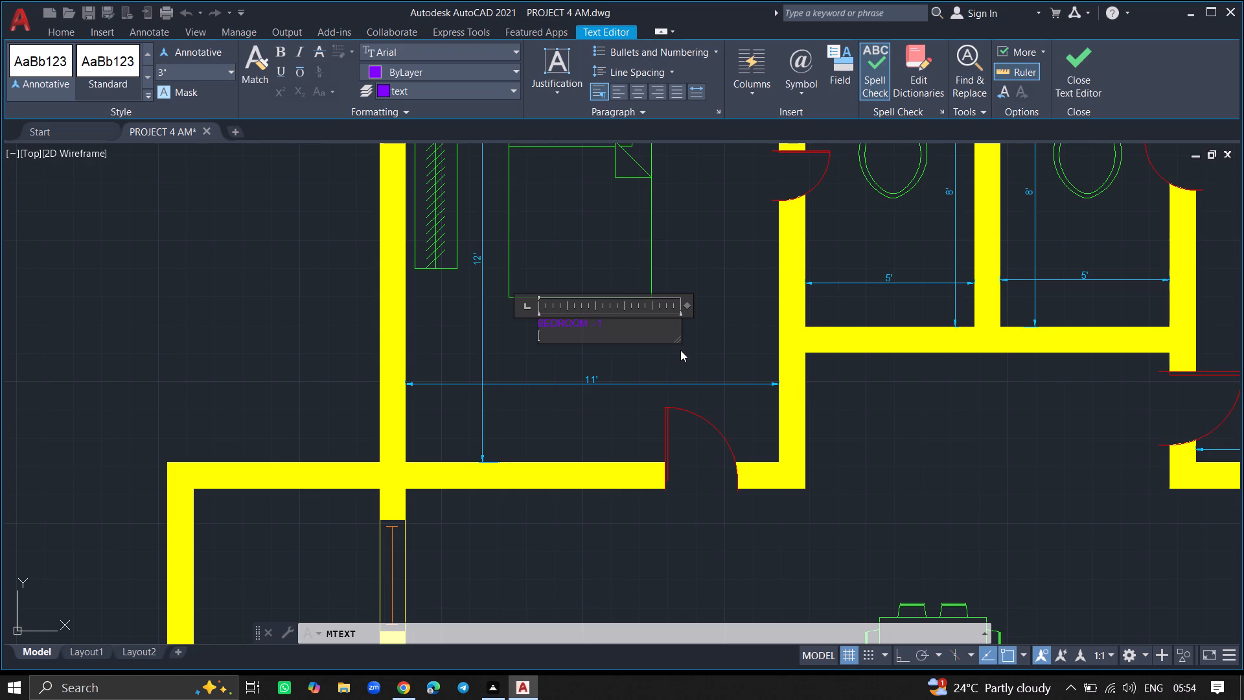
pyautogui.write('11')
pyautogui.press("'")
pyautogui.press('space')
pyautogui.press('0')
pyautogui.write('"')
pyautogui.press('space')
pyautogui.write('X')
pyautogui.press('space')
pyautogui.write('12')
pyautogui.write("'")
pyautogui.press('space')
pyautogui.press('0')
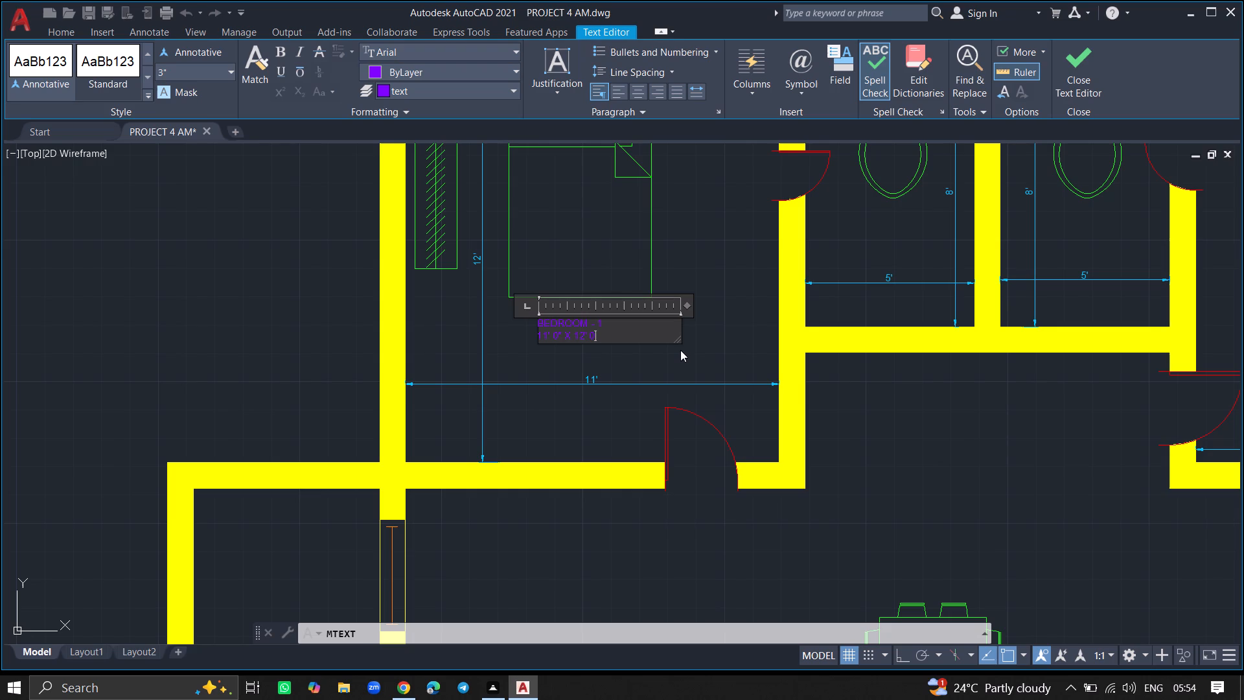
pyautogui.hotkey('shift', '"')
pyautogui.click(678, 357)
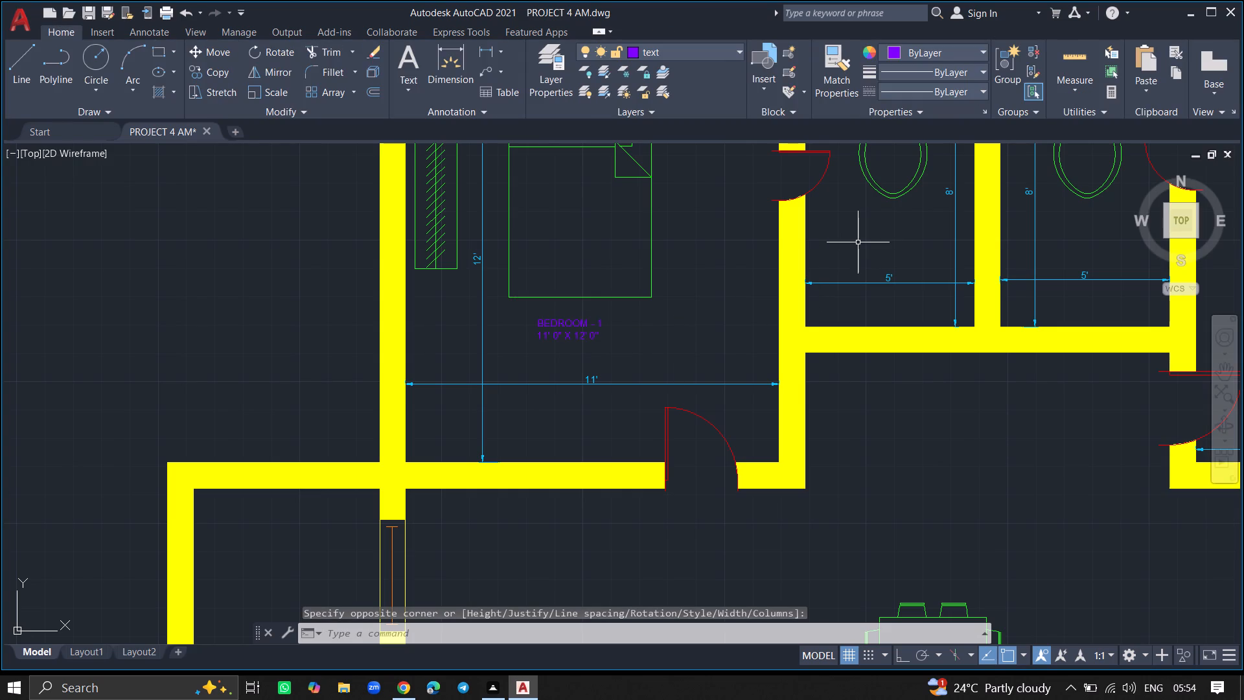
# Add a multiline text label in the western of the two north bathrooms, above its width dimension, reading "TOILET" with "5' X 8'" below.
pyautogui.press('space')
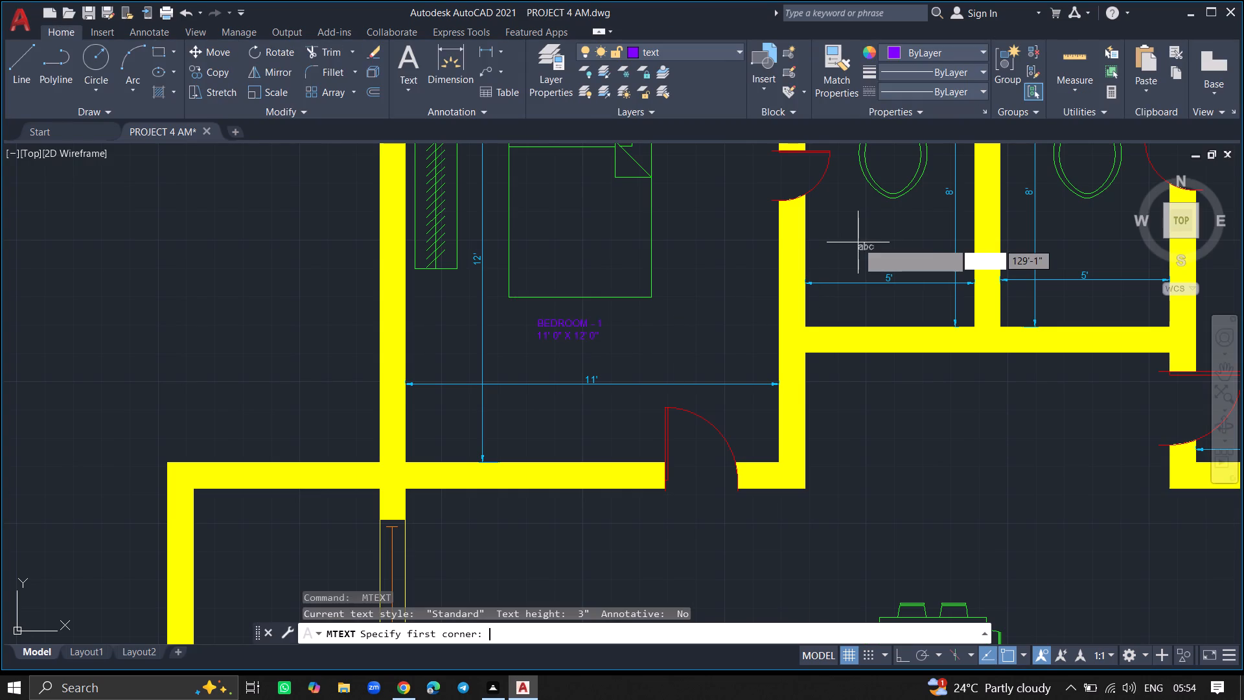
pyautogui.keyDown('ctrl'); pyautogui.scroll(2, 858, 242); pyautogui.keyUp('ctrl')
pyautogui.click(787, 213)
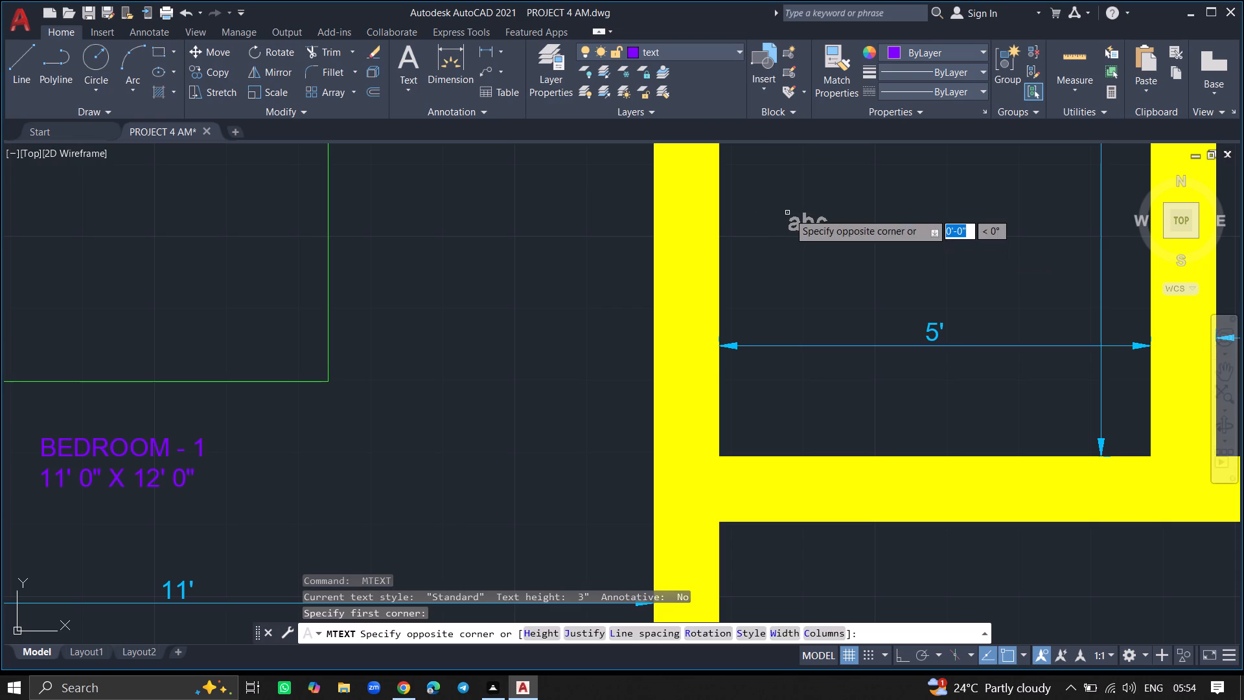
pyautogui.click(1024, 275)
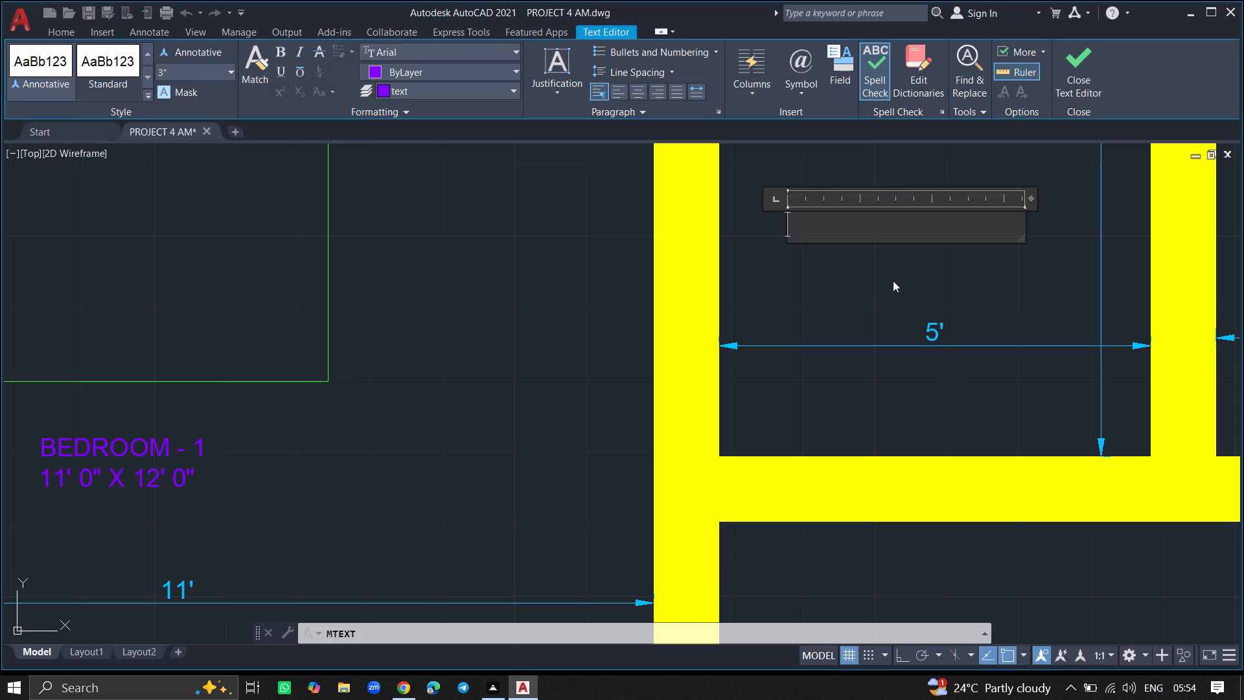
pyautogui.write('TOILET')
pyautogui.press('space')
pyautogui.press('Return')
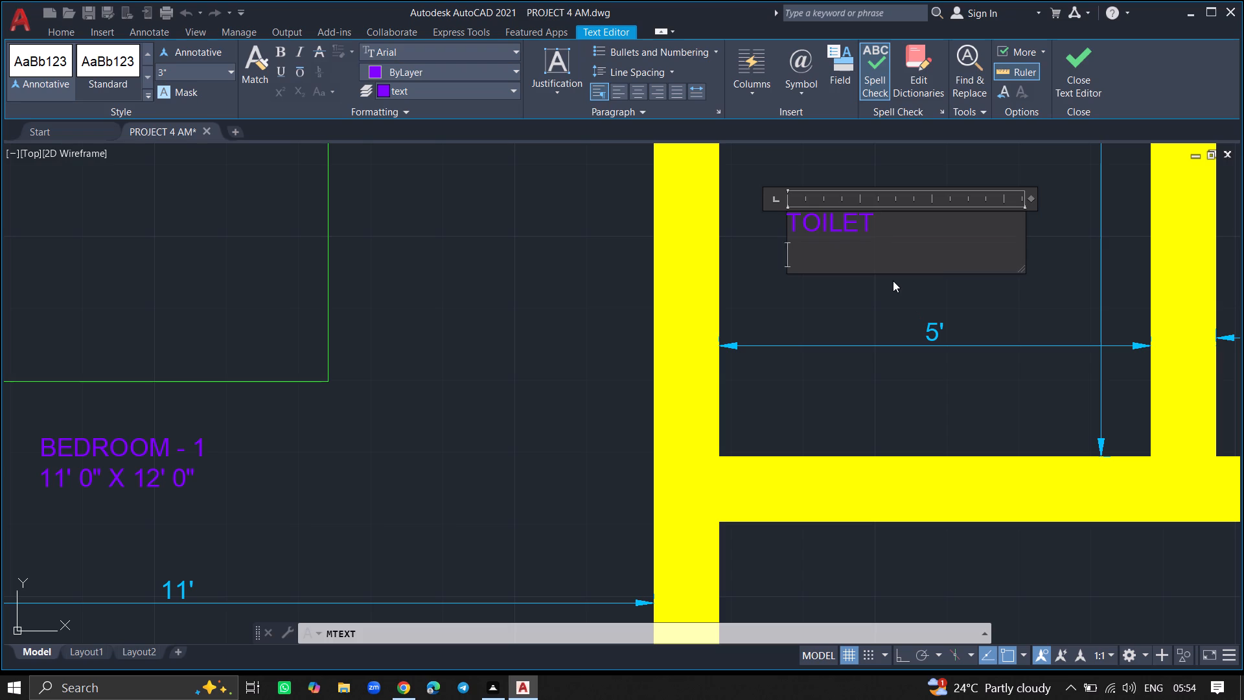
pyautogui.write("5' X")
pyautogui.press('space')
pyautogui.press('BackSpace')
pyautogui.press('BackSpace')
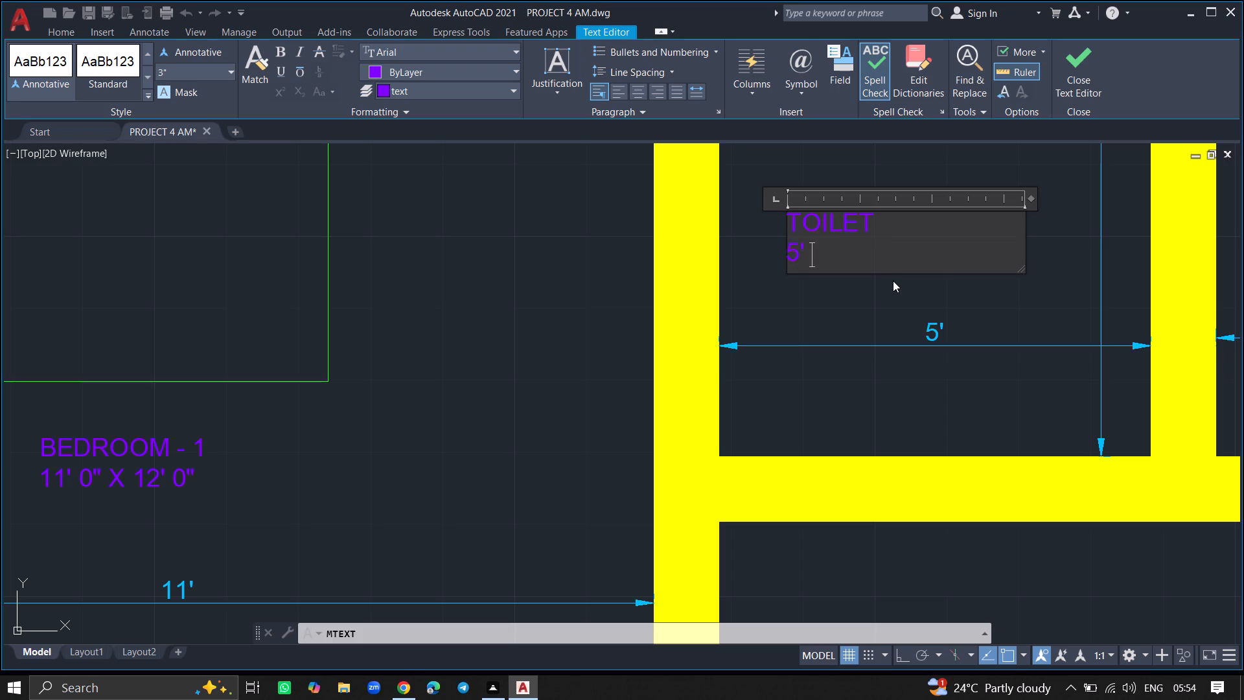
pyautogui.write("X 8'")
pyautogui.click(876, 320)
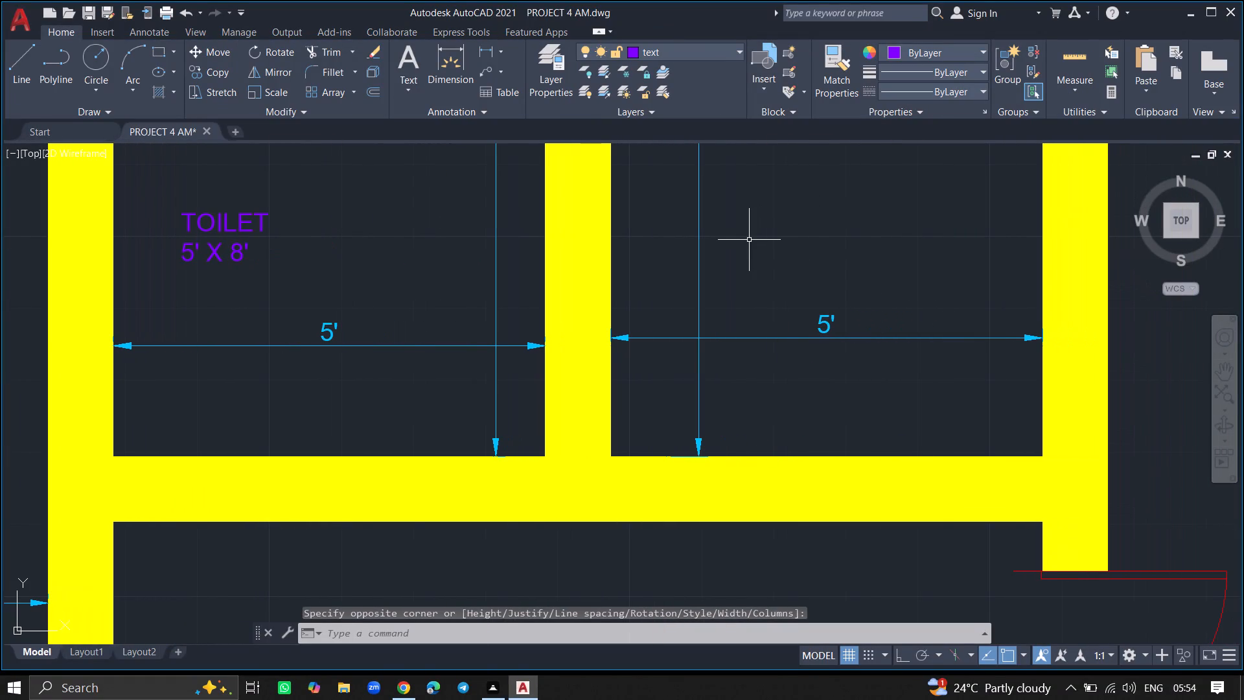
# Add a multiline text label in the eastern of the two north bathrooms, above its width dimension, reading "TOILET" with "5' X 8'" below.
pyautogui.press('space')
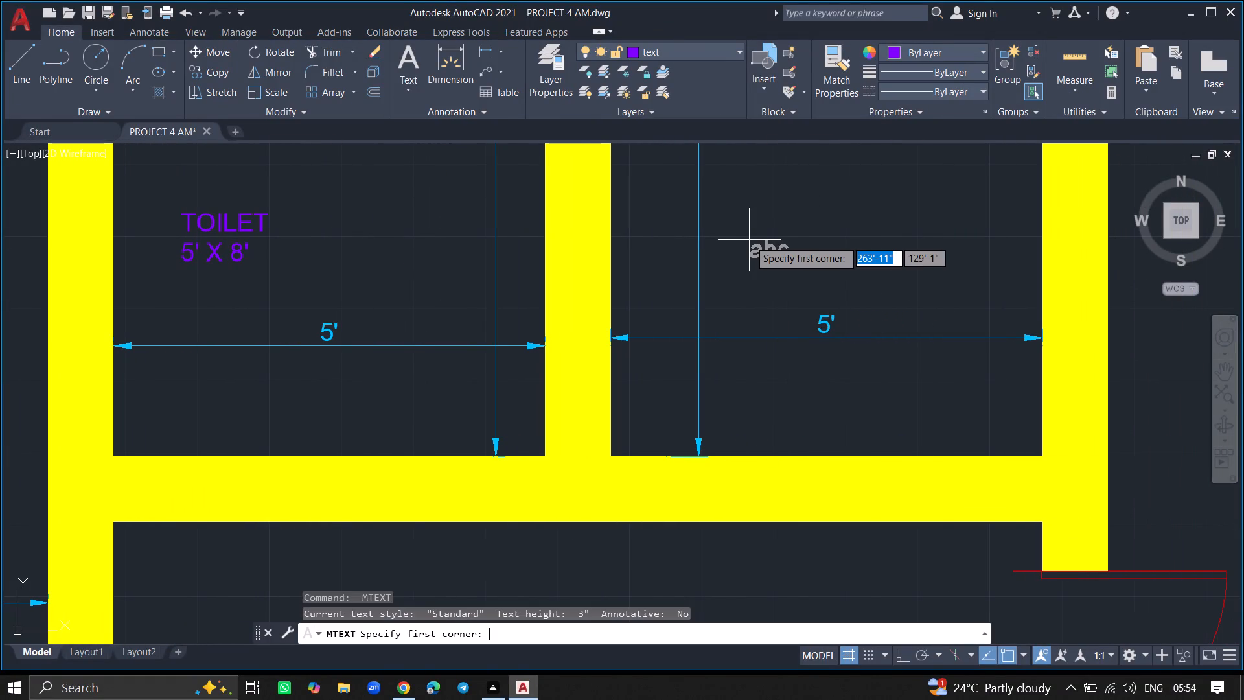
pyautogui.click(743, 240)
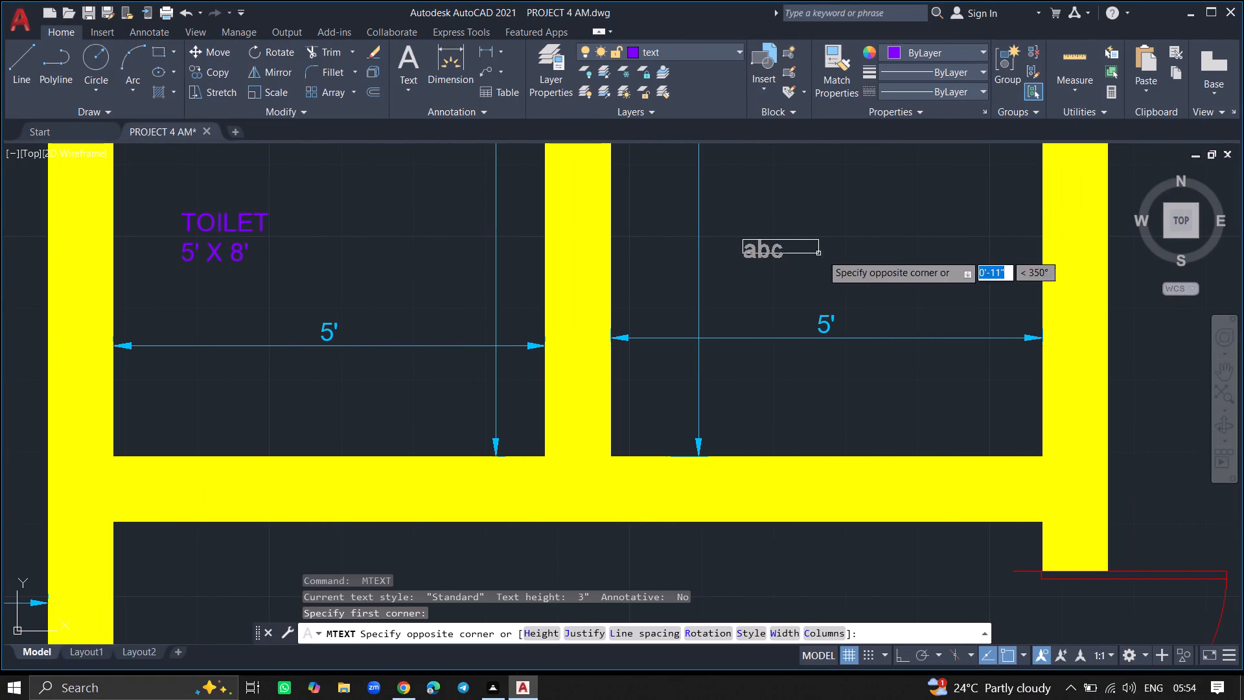
pyautogui.click(932, 286)
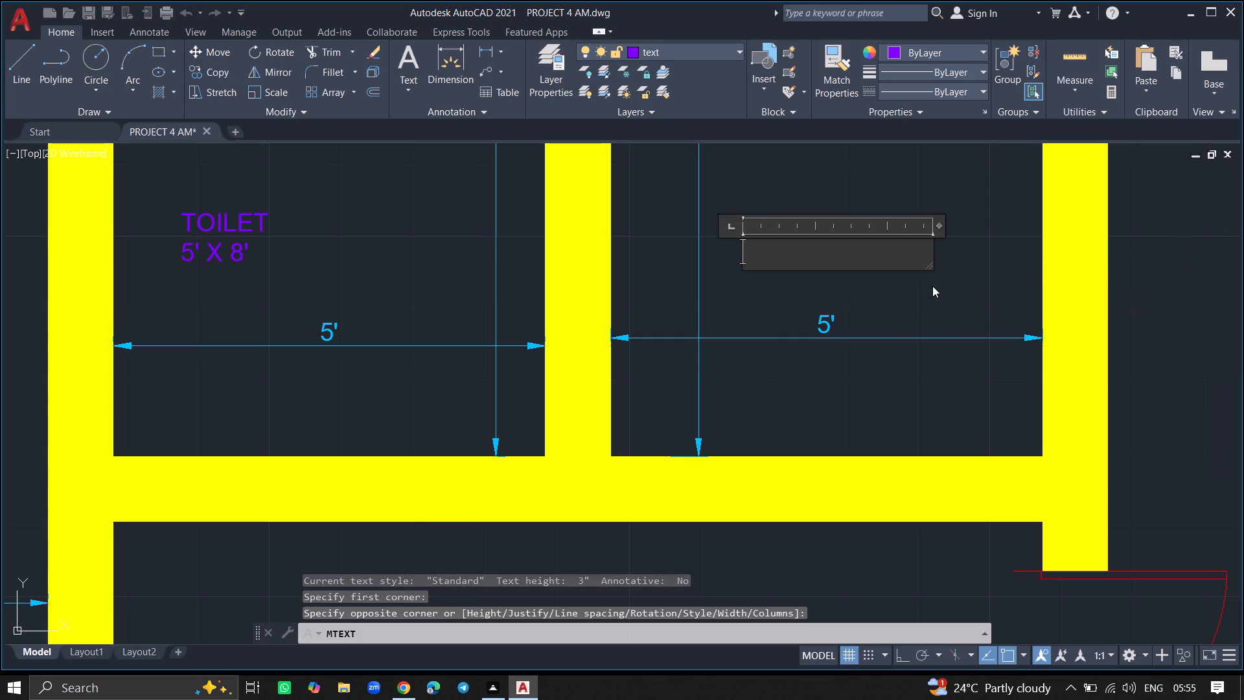
pyautogui.press('t')
pyautogui.write('OIL')
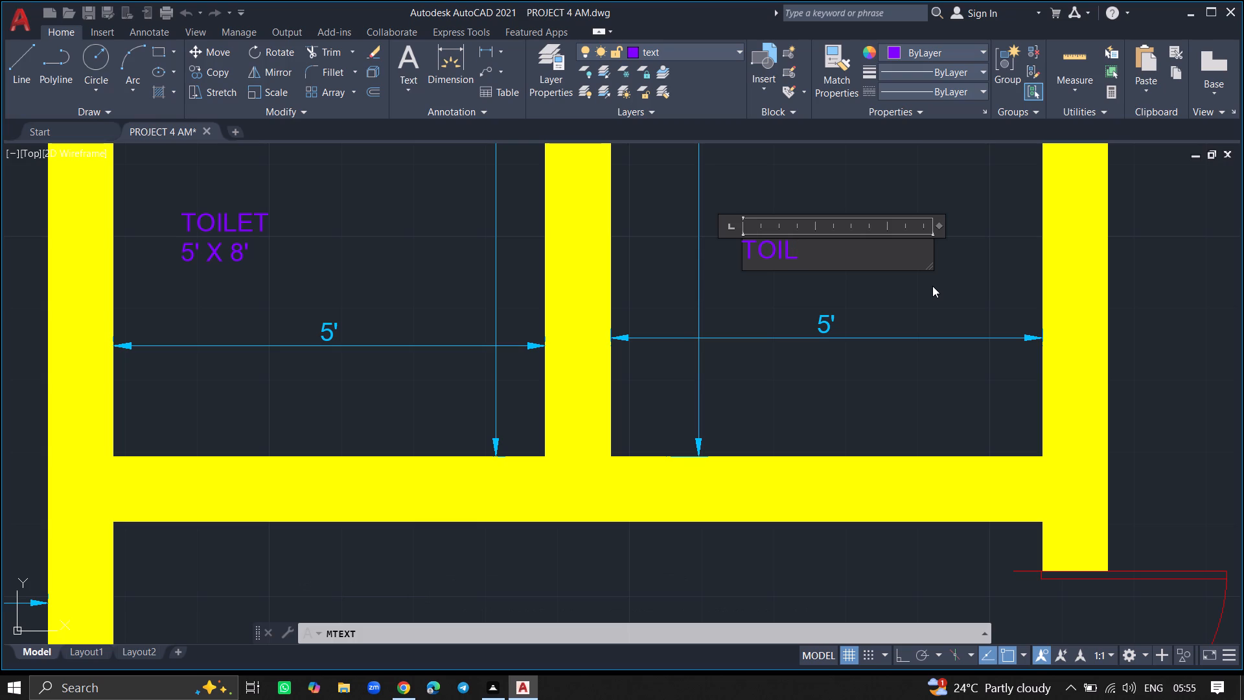
pyautogui.write('ET')
pyautogui.press('space')
pyautogui.press('Return')
pyautogui.write("5'")
pyautogui.press('space')
pyautogui.write('X')
pyautogui.press('space')
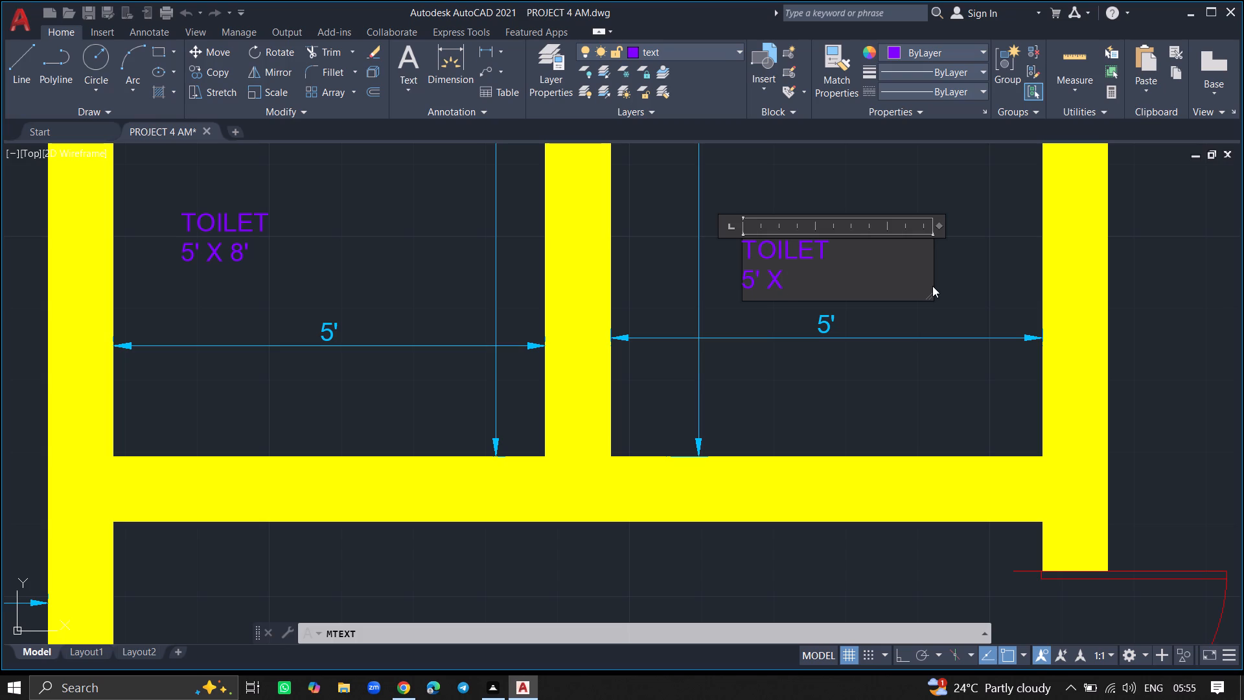
pyautogui.write("8'")
pyautogui.click(810, 429)
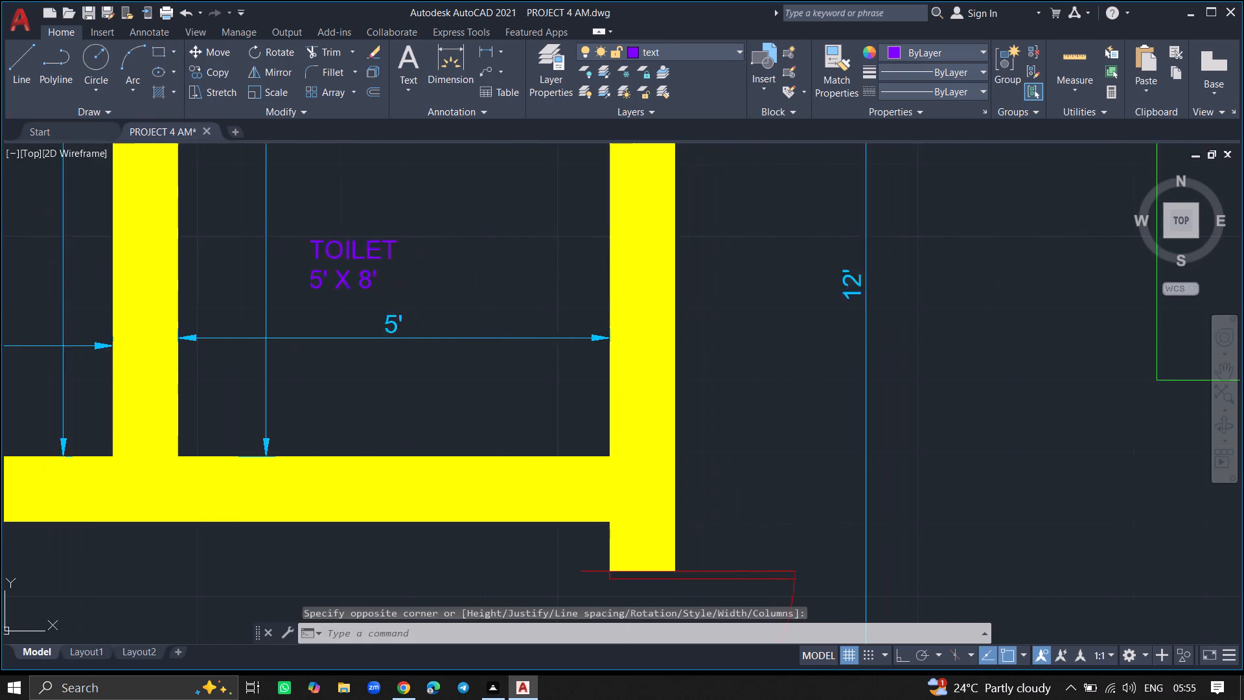
# Add a multiline text label in the northeast bedroom, below the bed, reading "BEDROOM -2" with "12' 0" X 12' 0"" on the second line.
pyautogui.keyDown('ctrl'); pyautogui.scroll(-4, 810, 429); pyautogui.keyUp('ctrl')
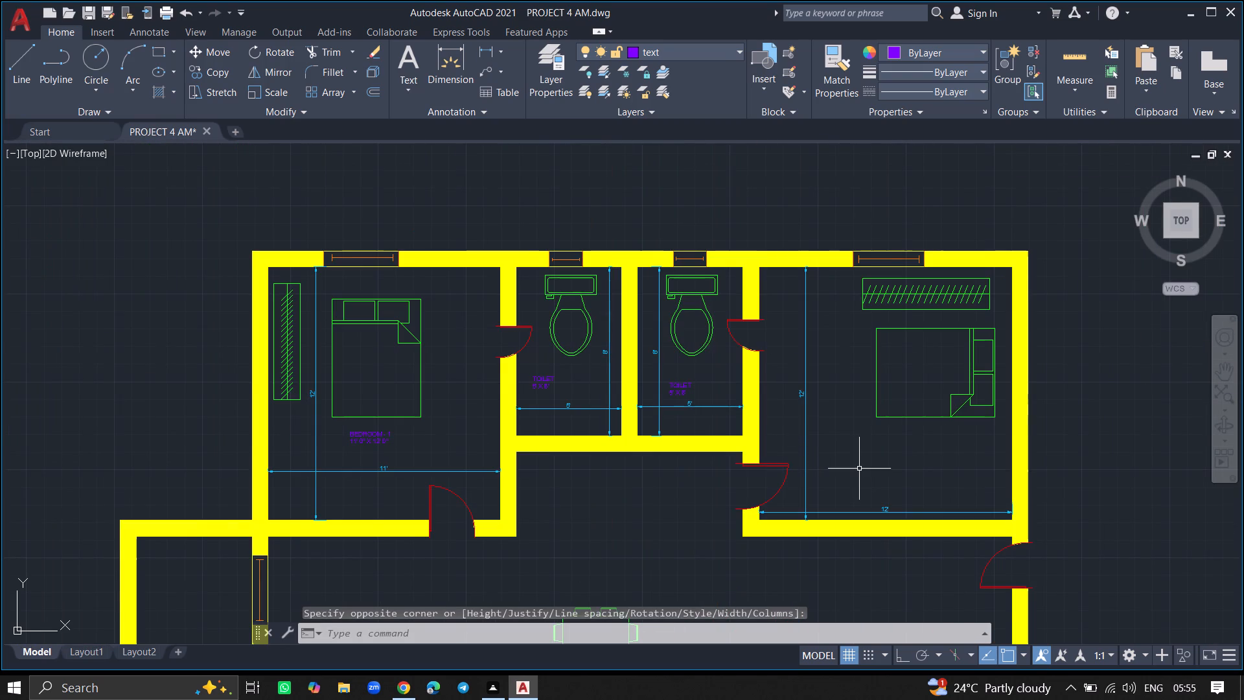
pyautogui.keyDown('ctrl'); pyautogui.scroll(4, 859, 469); pyautogui.keyUp('ctrl')
pyautogui.press('space')
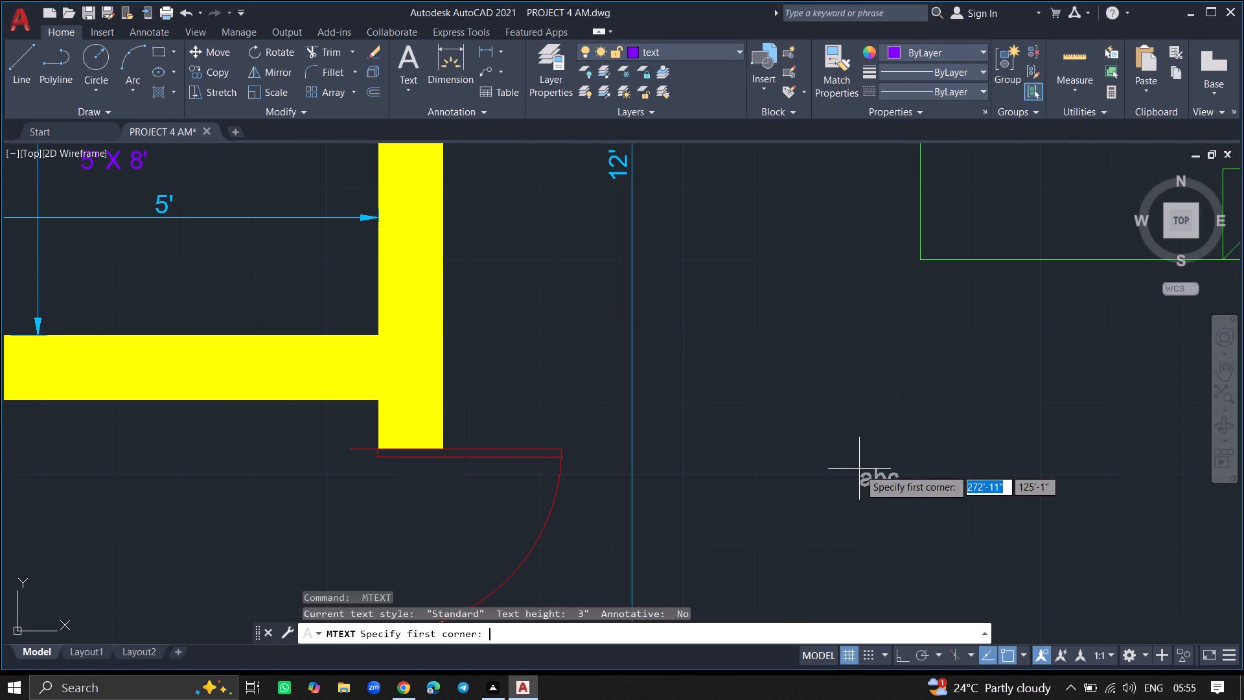
pyautogui.click(862, 447)
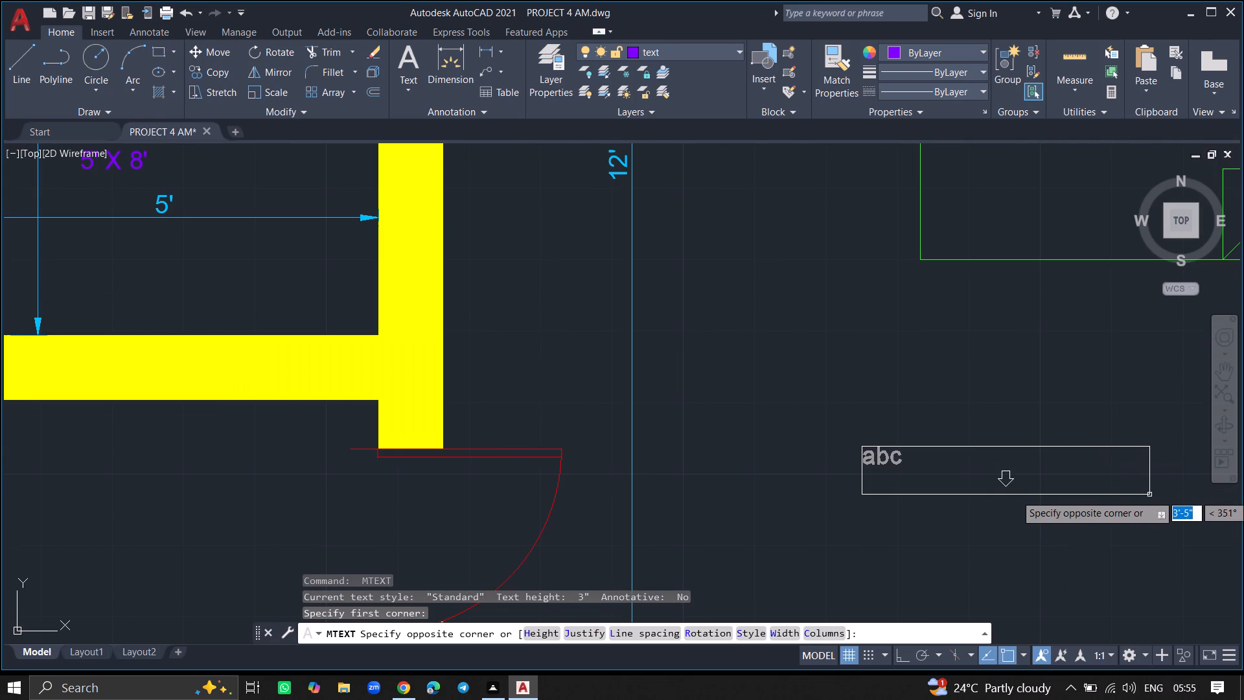
pyautogui.click(1149, 495)
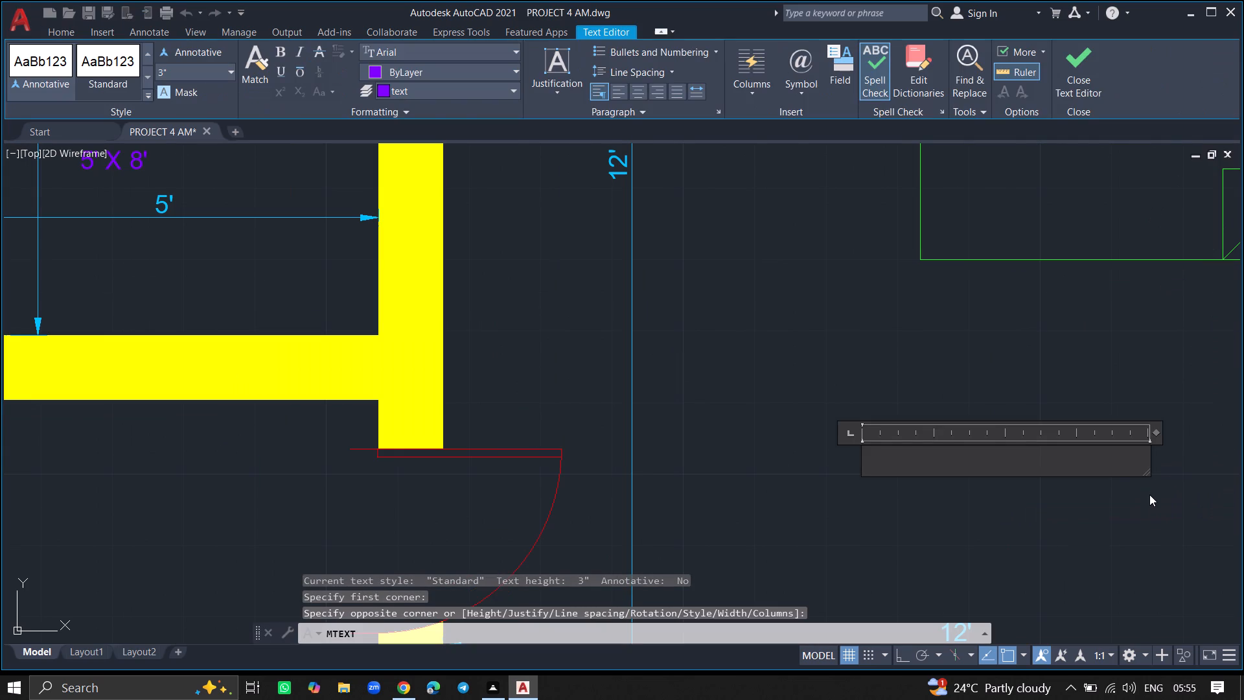
pyautogui.write('BEDROO')
pyautogui.write('M')
pyautogui.press('space')
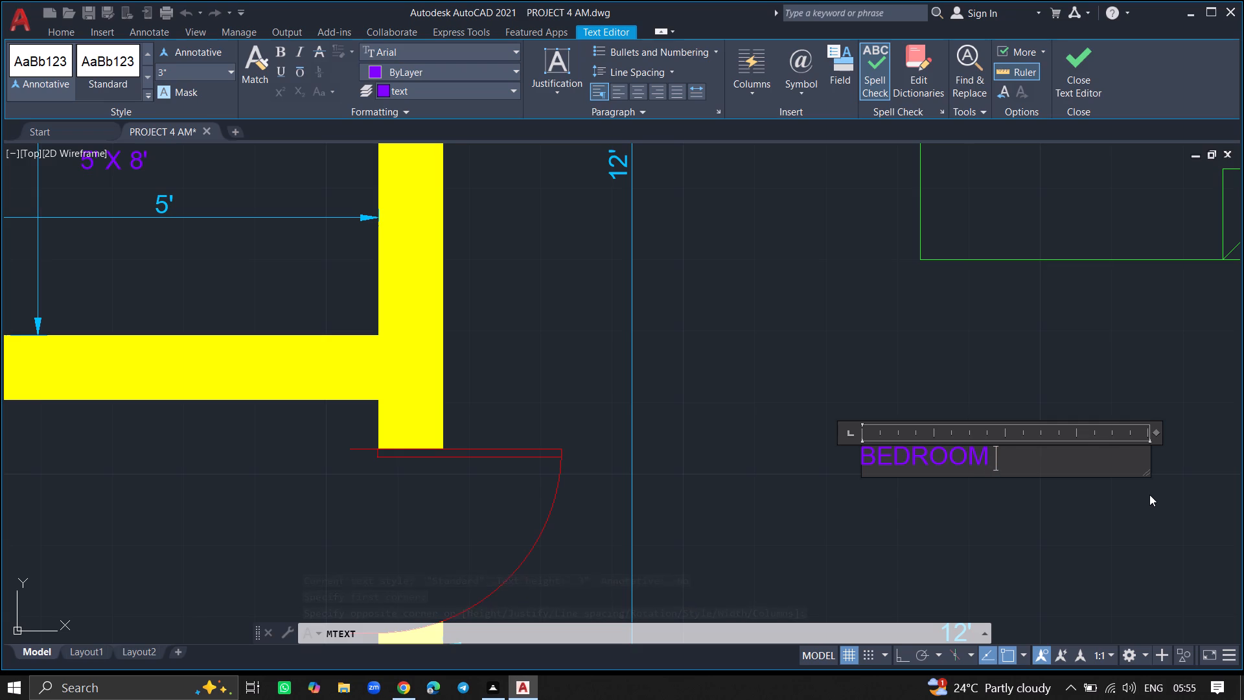
pyautogui.press('-')
pyautogui.press('2')
pyautogui.press('space')
pyautogui.press('Return')
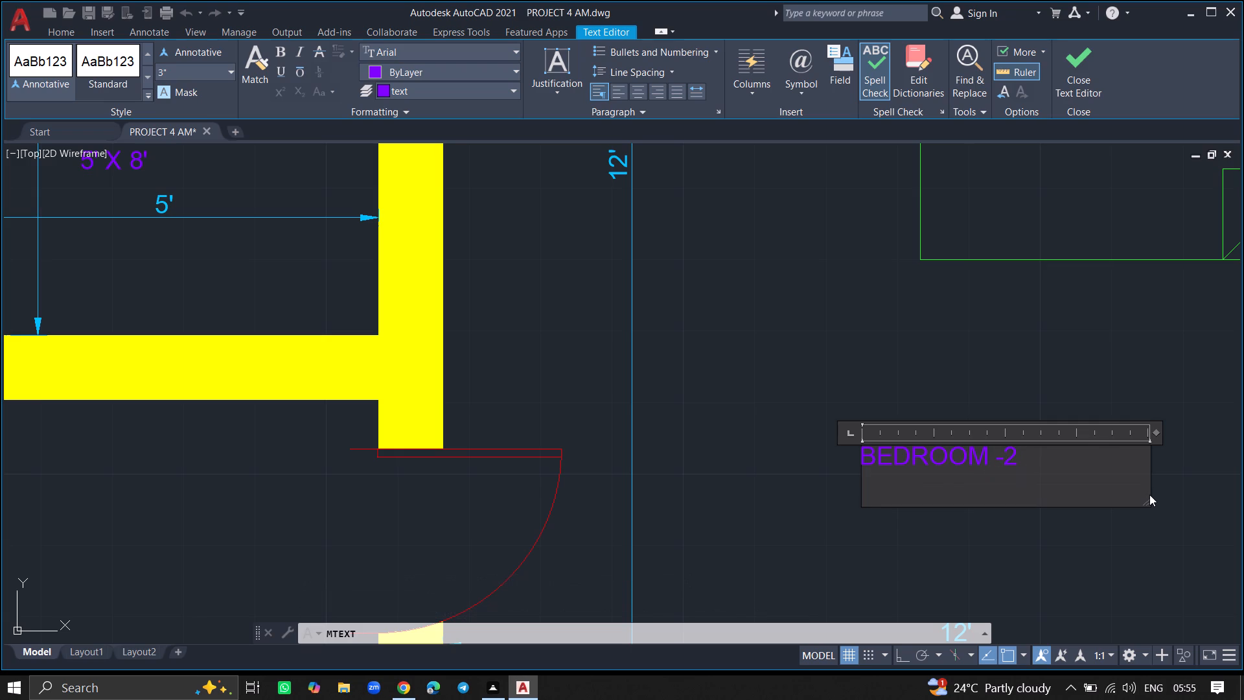
pyautogui.keyDown('ctrl'); pyautogui.scroll(-4, 1161, 523); pyautogui.keyUp('ctrl')
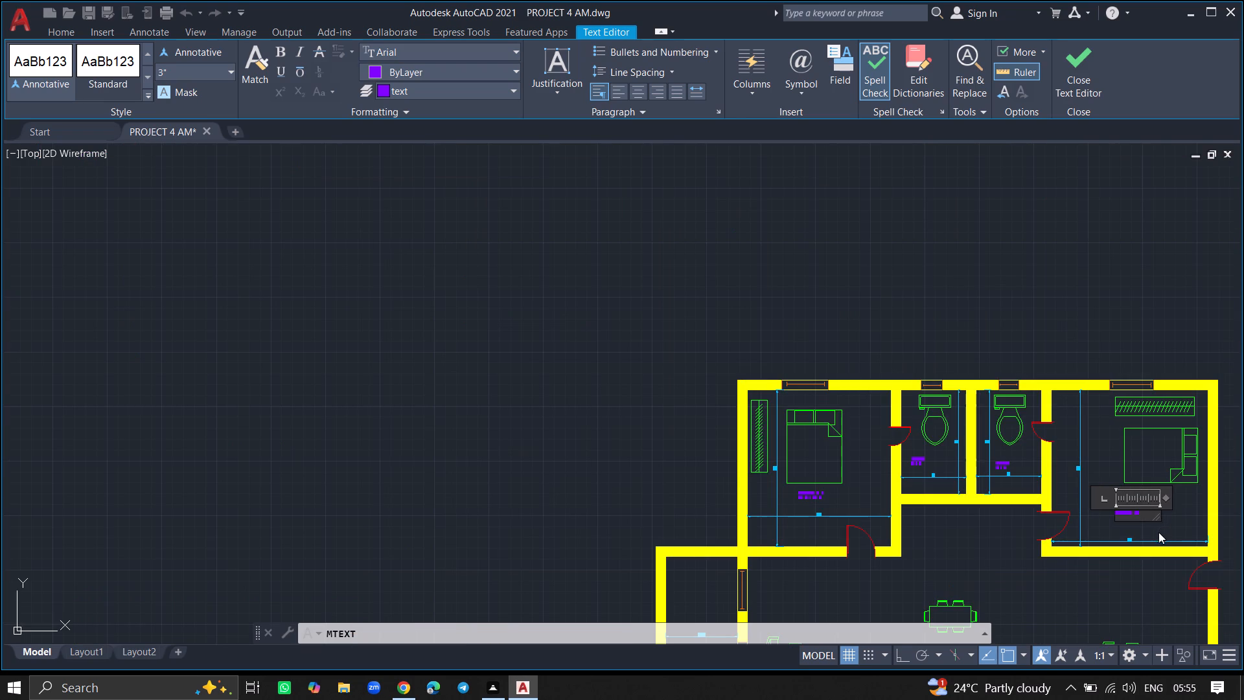
pyautogui.keyDown('ctrl'); pyautogui.scroll(1, 1157, 534); pyautogui.keyUp('ctrl')
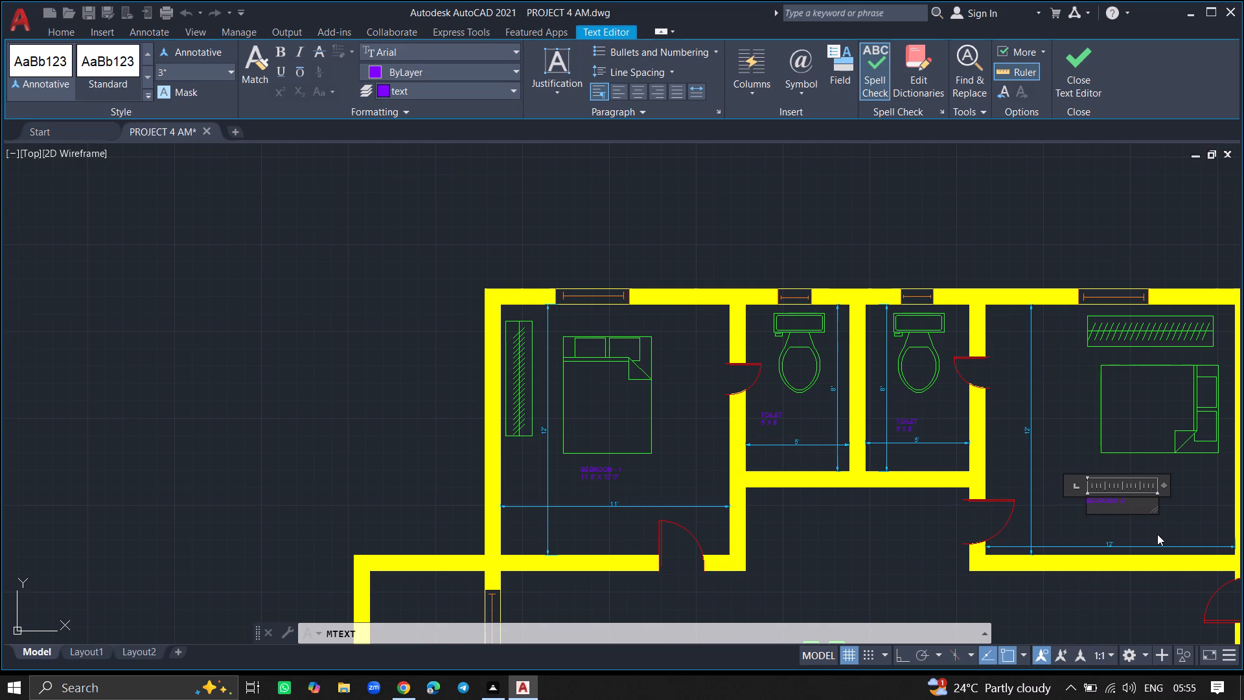
pyautogui.write("12'")
pyautogui.press('space')
pyautogui.write('0')
pyautogui.write('" X')
pyautogui.press('space')
pyautogui.write('12')
pyautogui.write('\' 0"')
pyautogui.click(1107, 538)
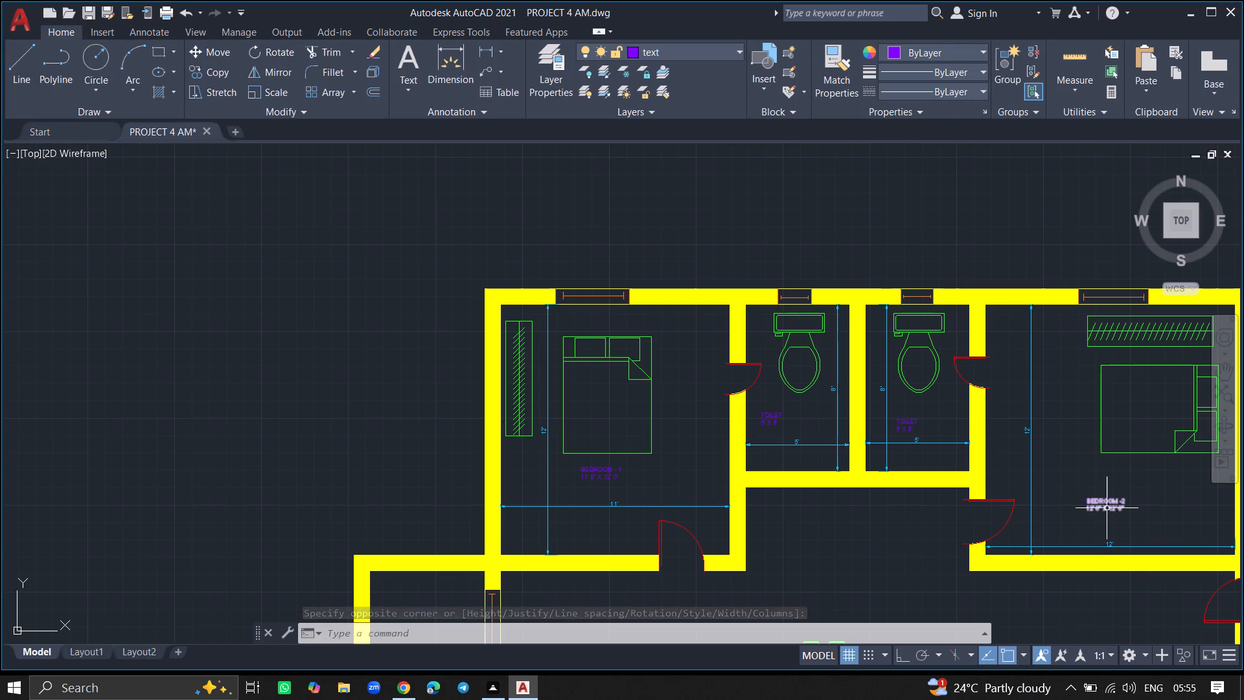
# Set the text height of the two bedroom labels and the two toilet labels to 5".
pyautogui.click(1107, 508)
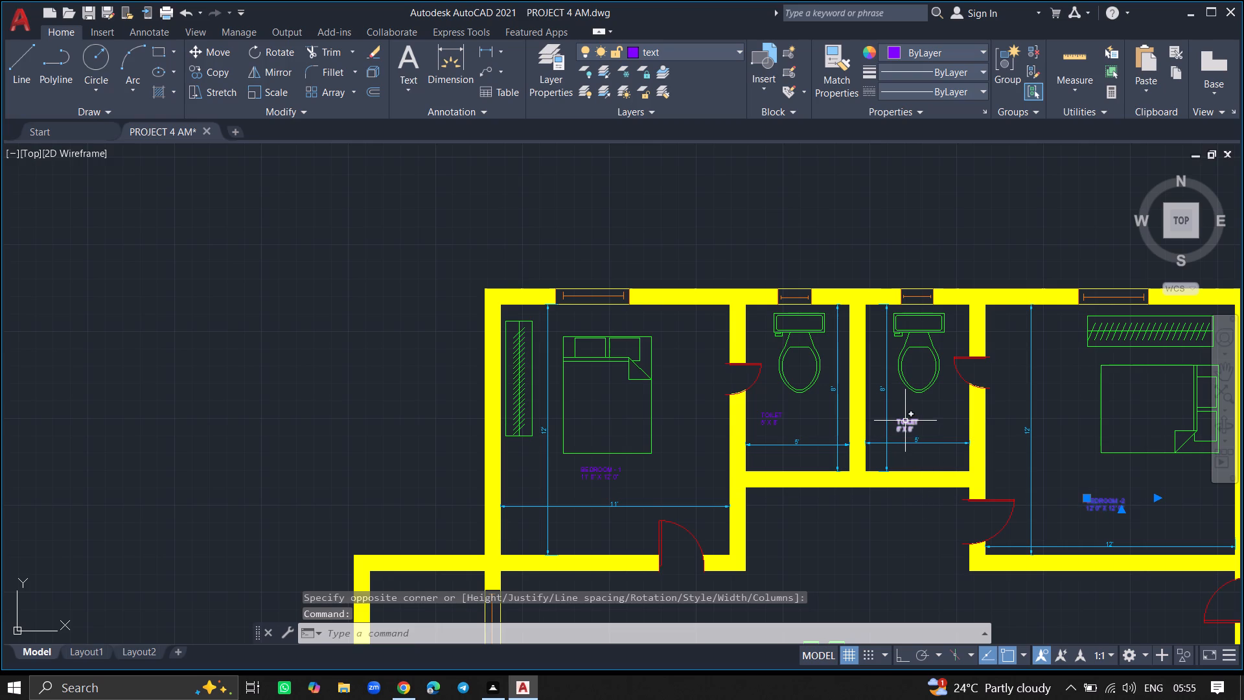
pyautogui.click(905, 421)
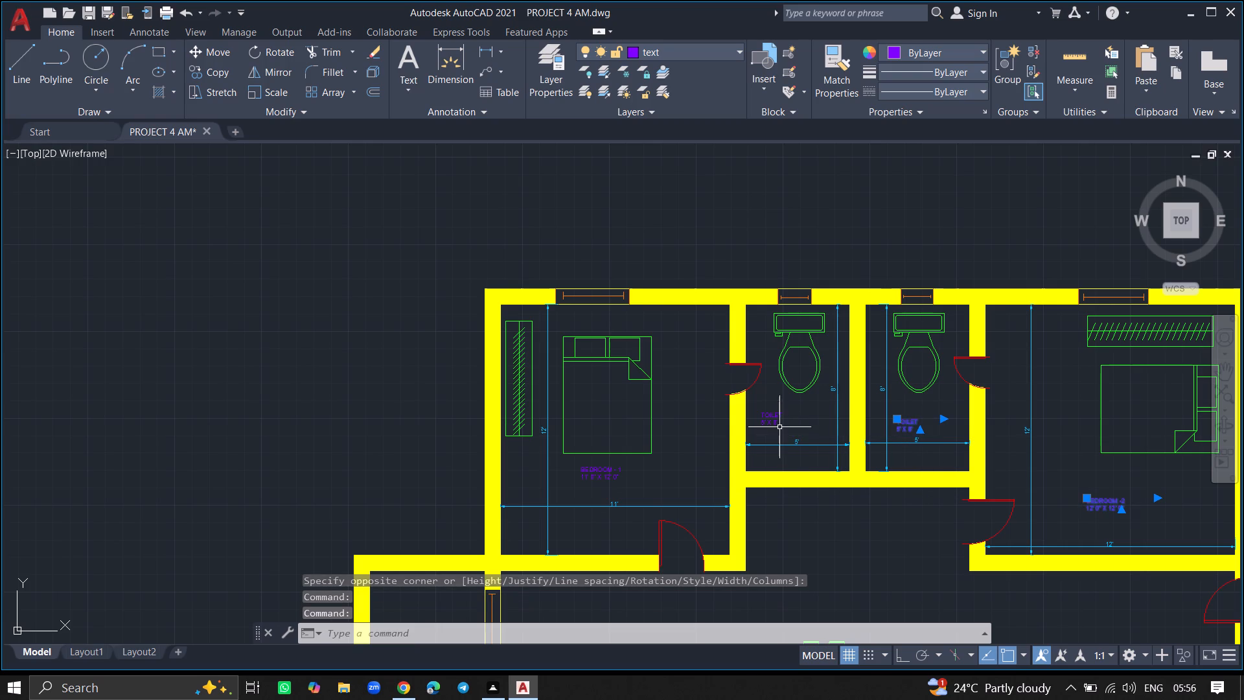
pyautogui.click(778, 423)
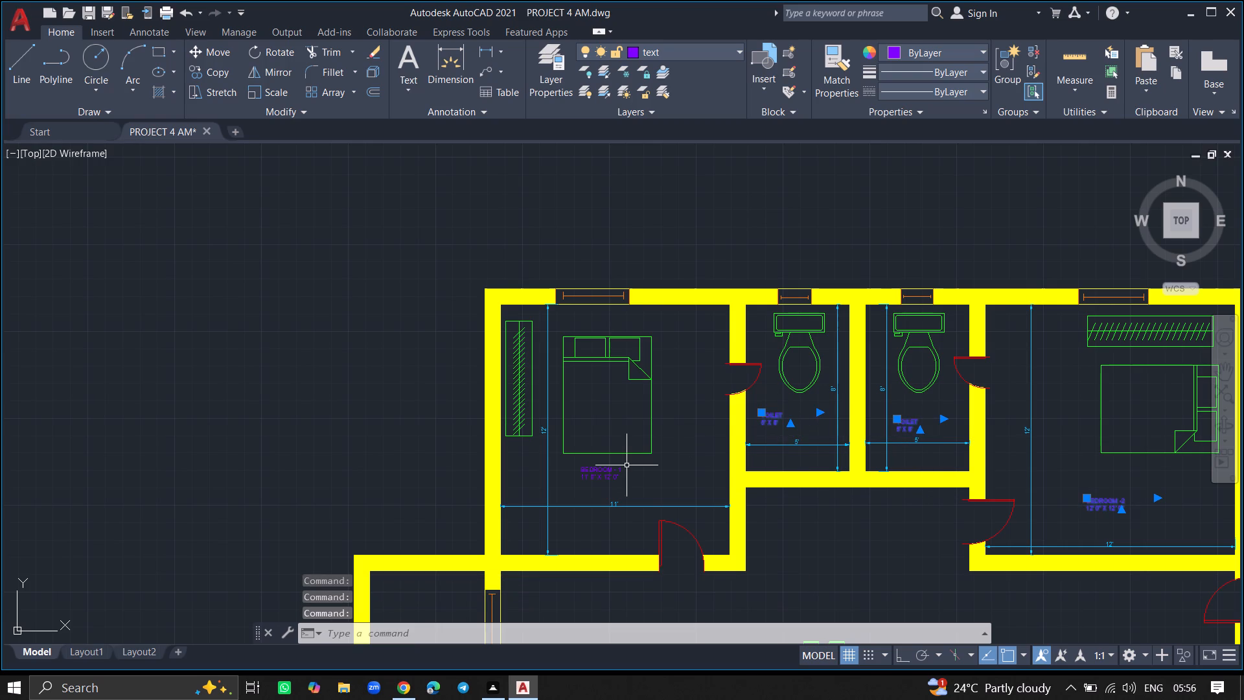
pyautogui.click(617, 472)
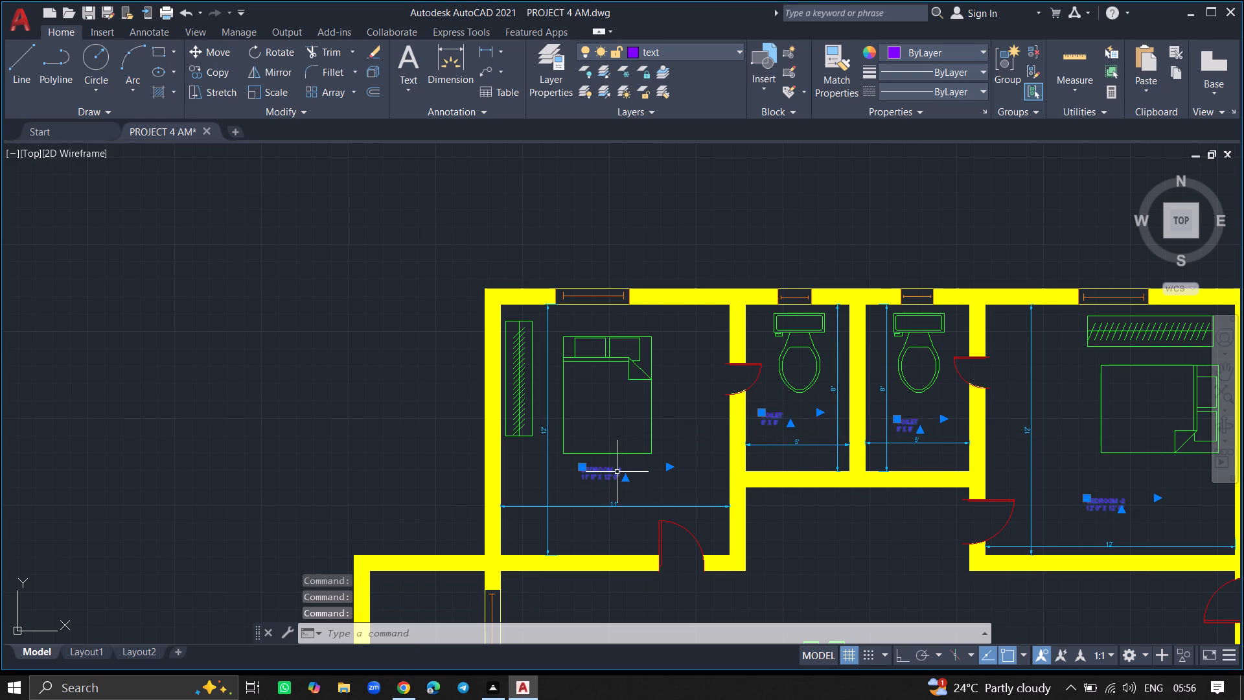
pyautogui.press('p')
pyautogui.press('r')
pyautogui.press('Return')
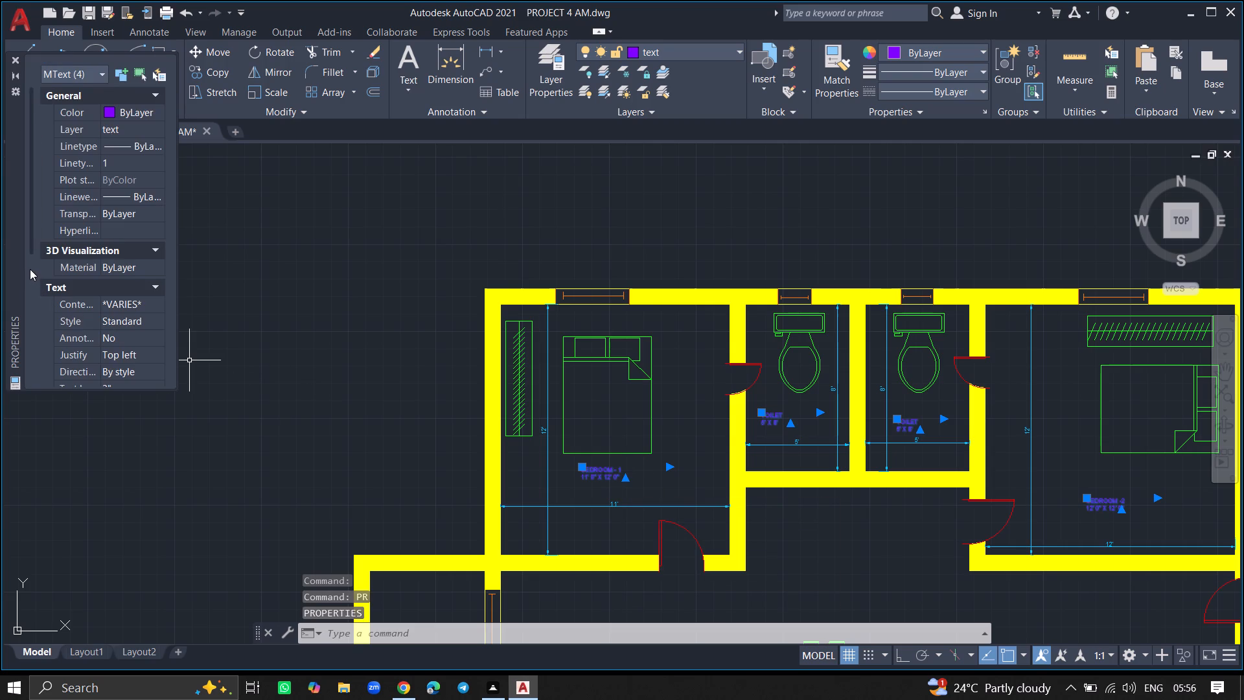
pyautogui.click(28, 267)
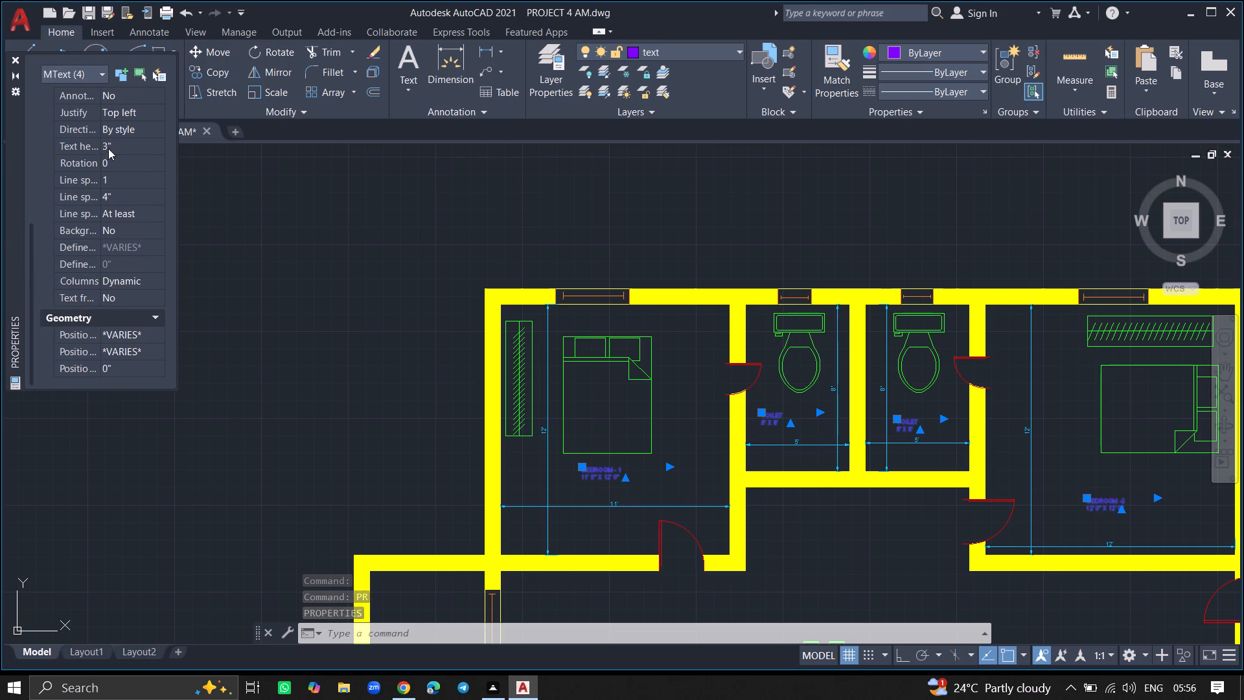
pyautogui.click(111, 148)
pyautogui.press('BackSpace')
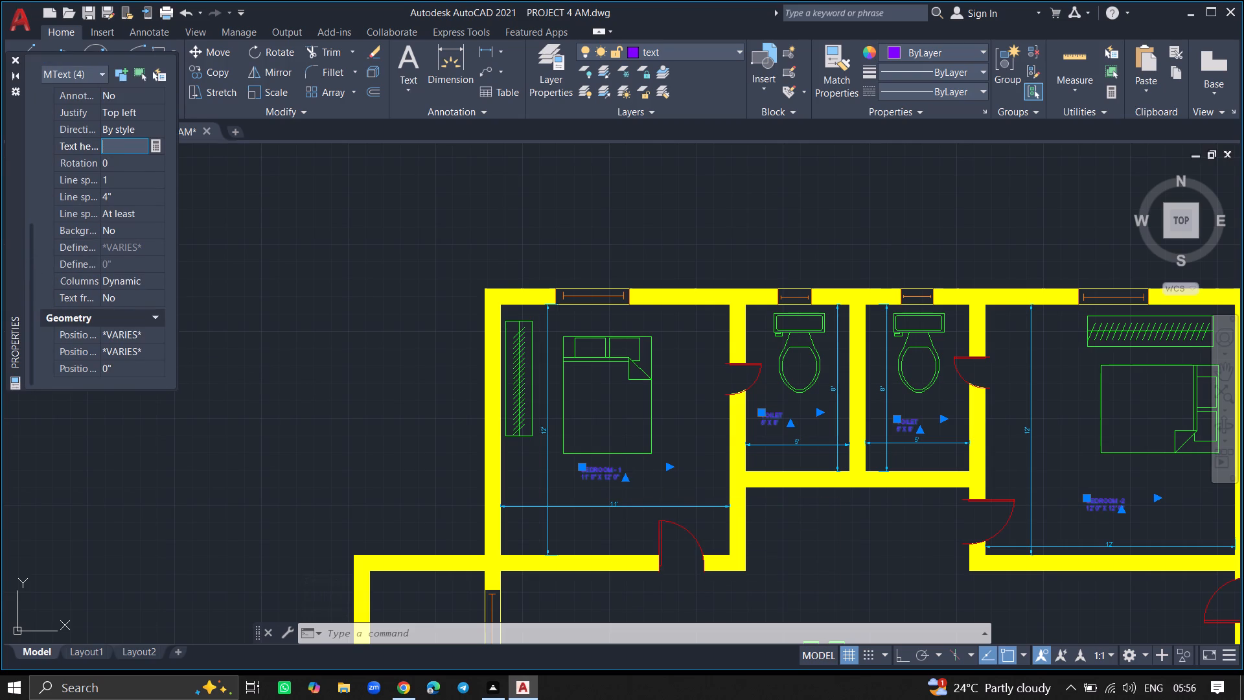
pyautogui.press('5')
pyautogui.hotkey('shift', '"')
pyautogui.click(246, 215)
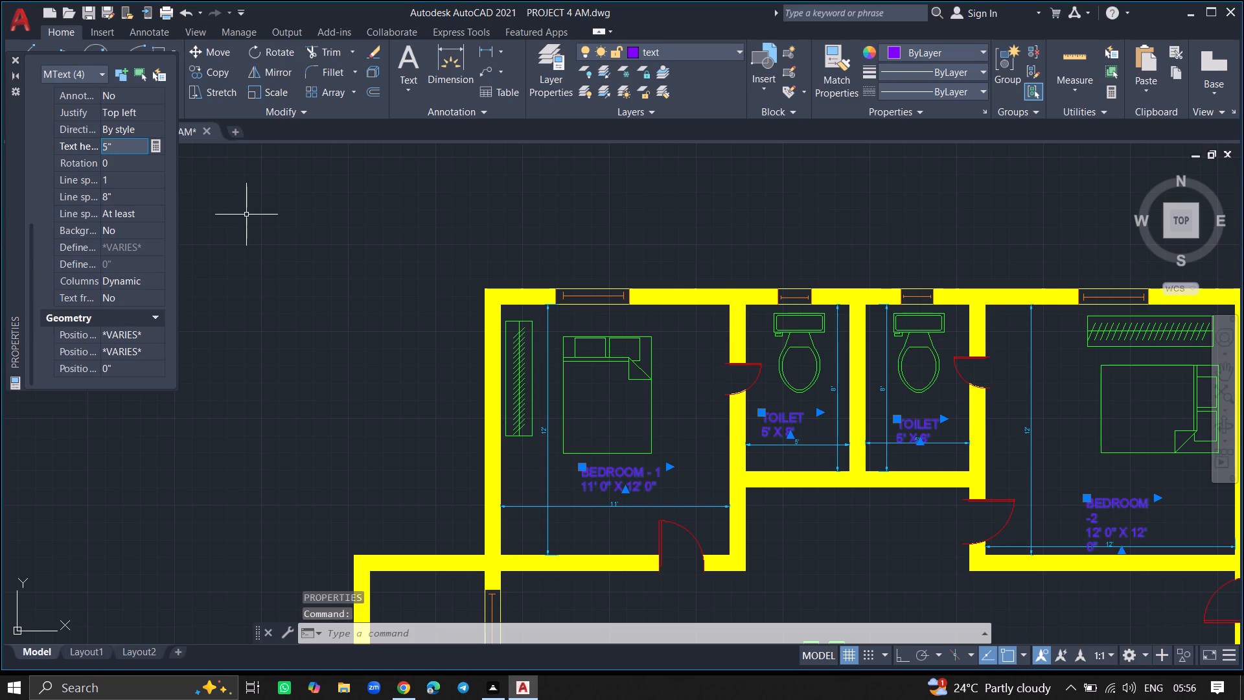
pyautogui.click(13, 59)
pyautogui.press('Escape')
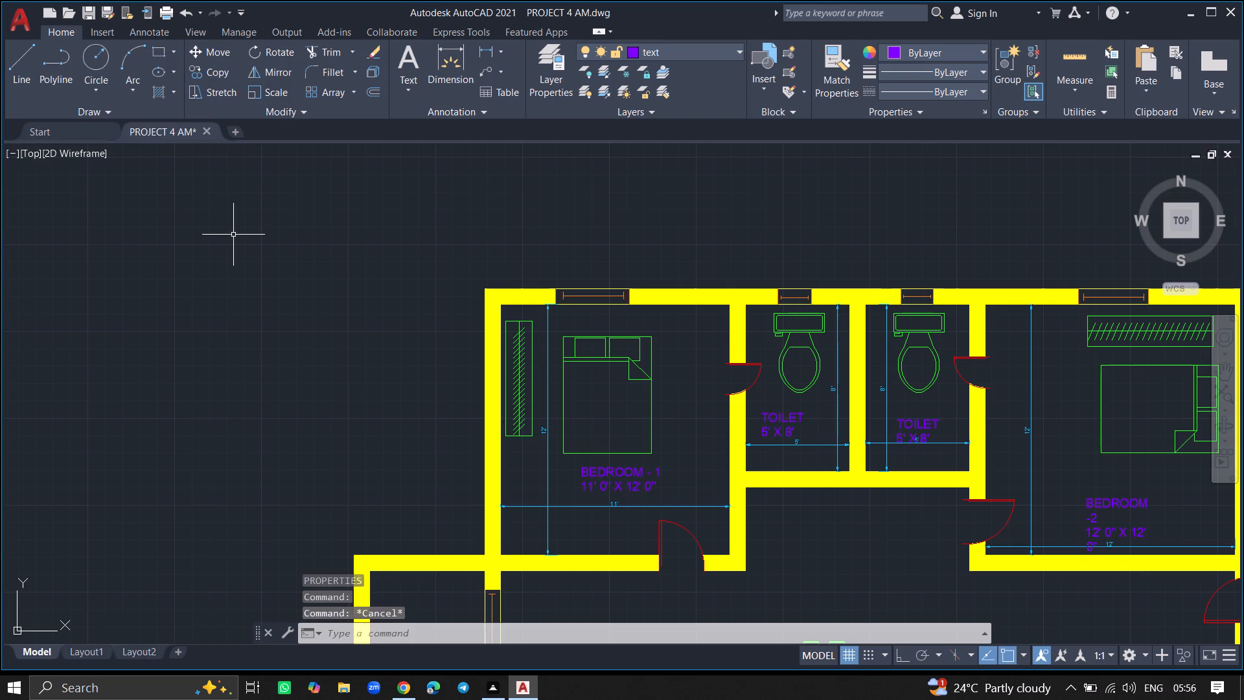
# Add a multiline text label reading "BALCONY" in the west balcony, above its width dimension.
pyautogui.keyDown('ctrl'); pyautogui.scroll(-3, 403, 311); pyautogui.keyUp('ctrl')
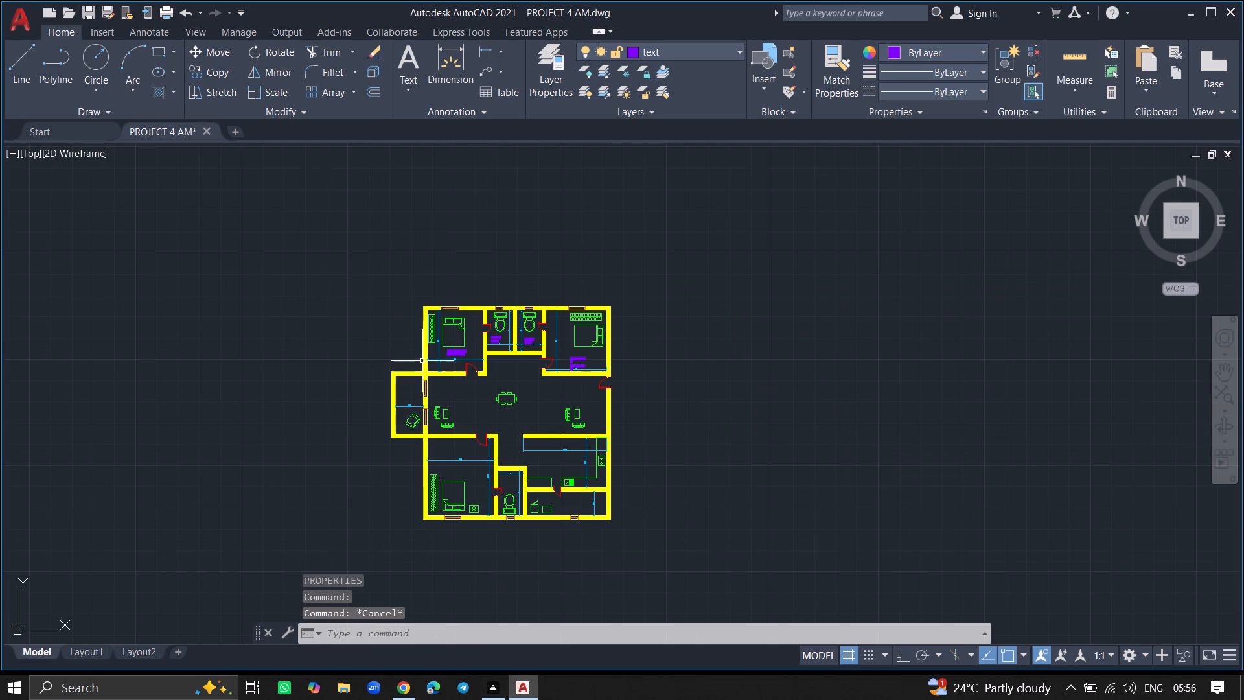
pyautogui.keyDown('ctrl'); pyautogui.scroll(6, 410, 408); pyautogui.keyUp('ctrl')
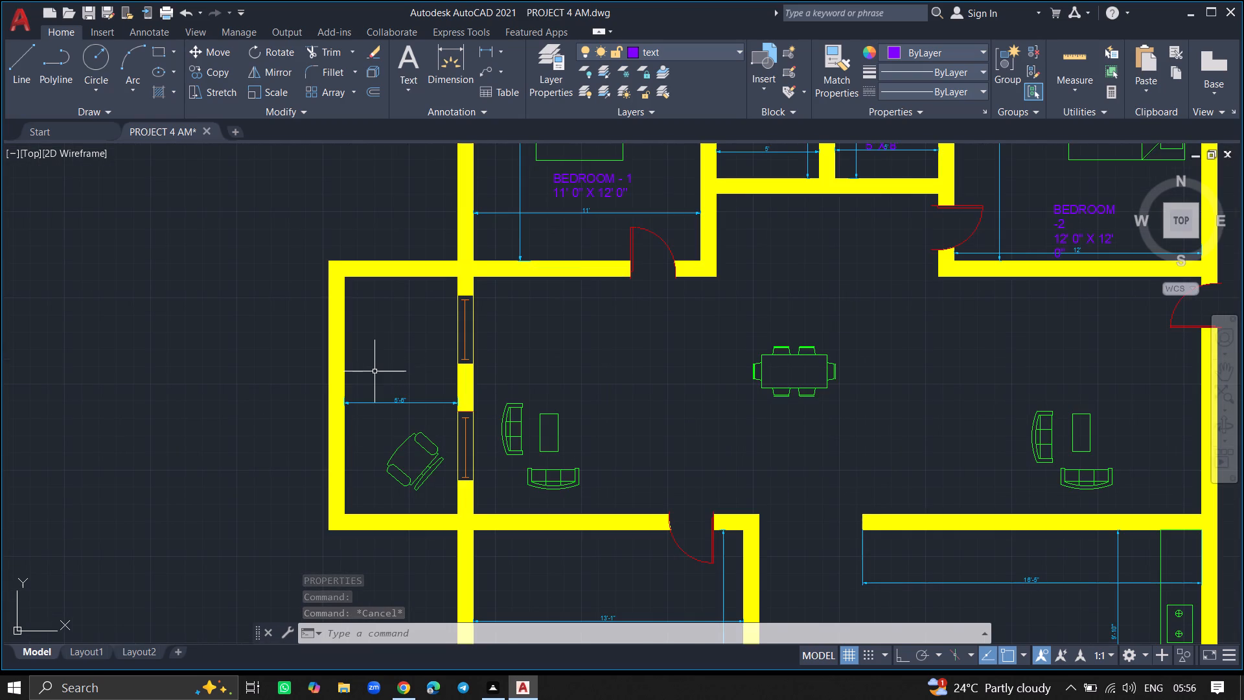
pyautogui.keyDown('ctrl'); pyautogui.scroll(2, 374, 371); pyautogui.keyUp('ctrl')
pyautogui.press('m')
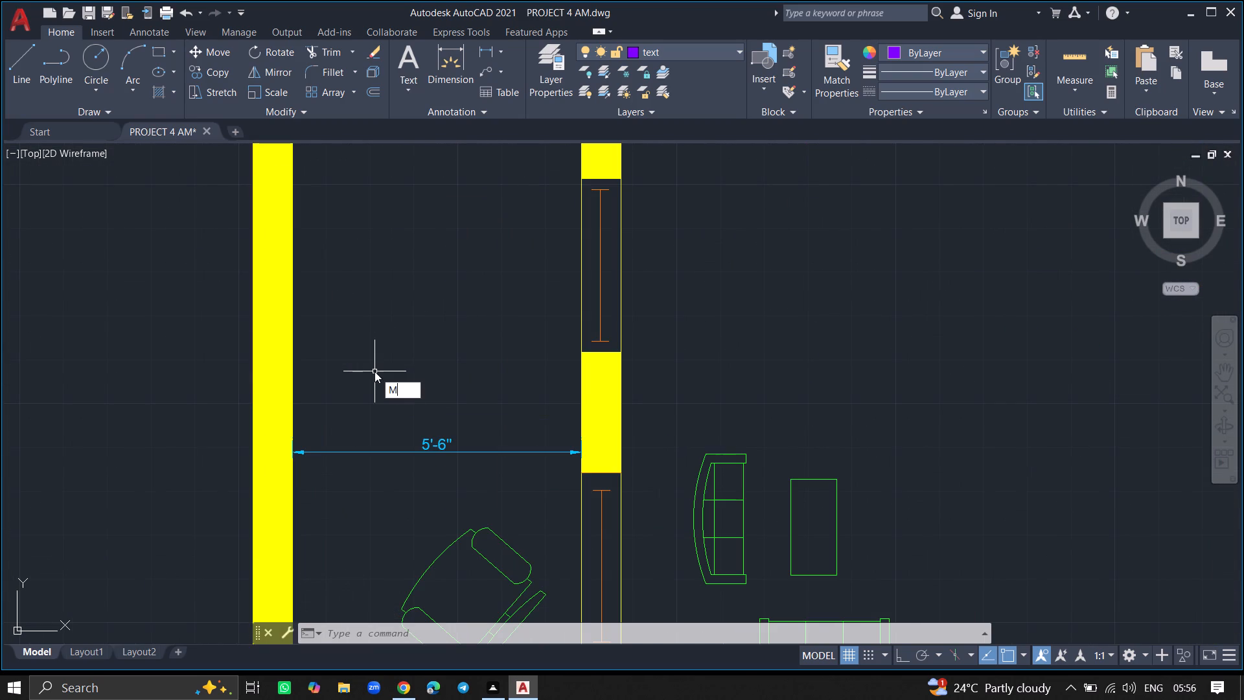
pyautogui.write('TEXT')
pyautogui.press('Return')
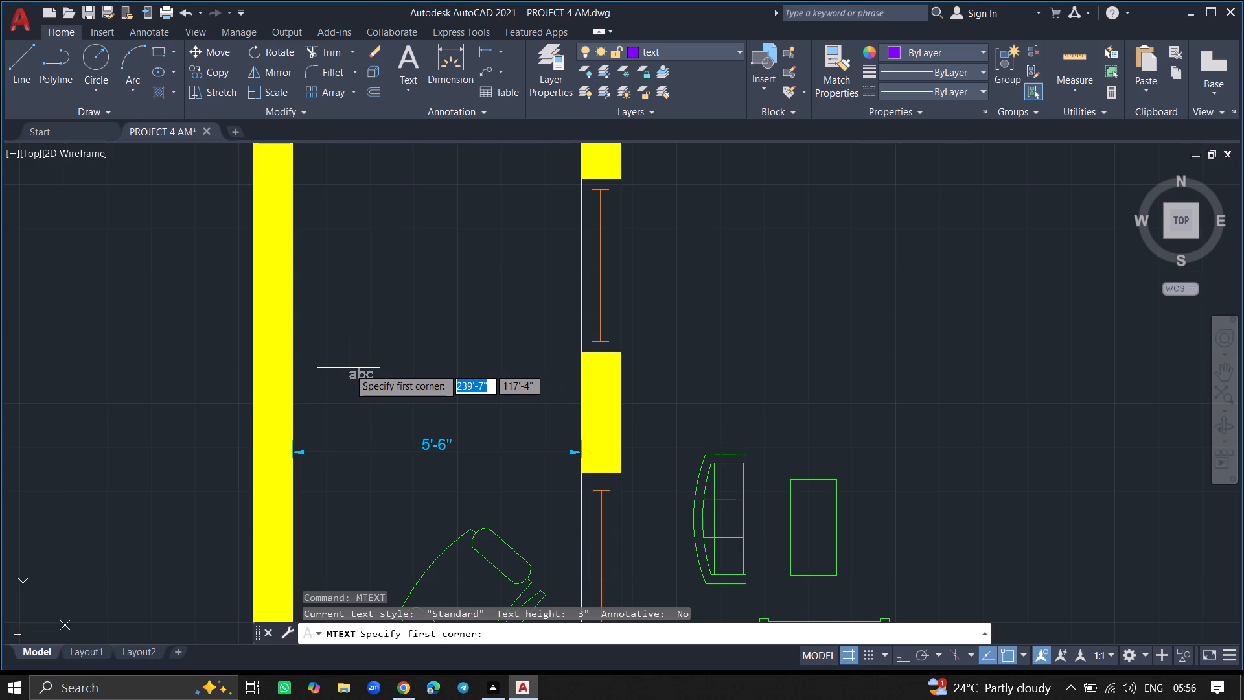
pyautogui.click(343, 367)
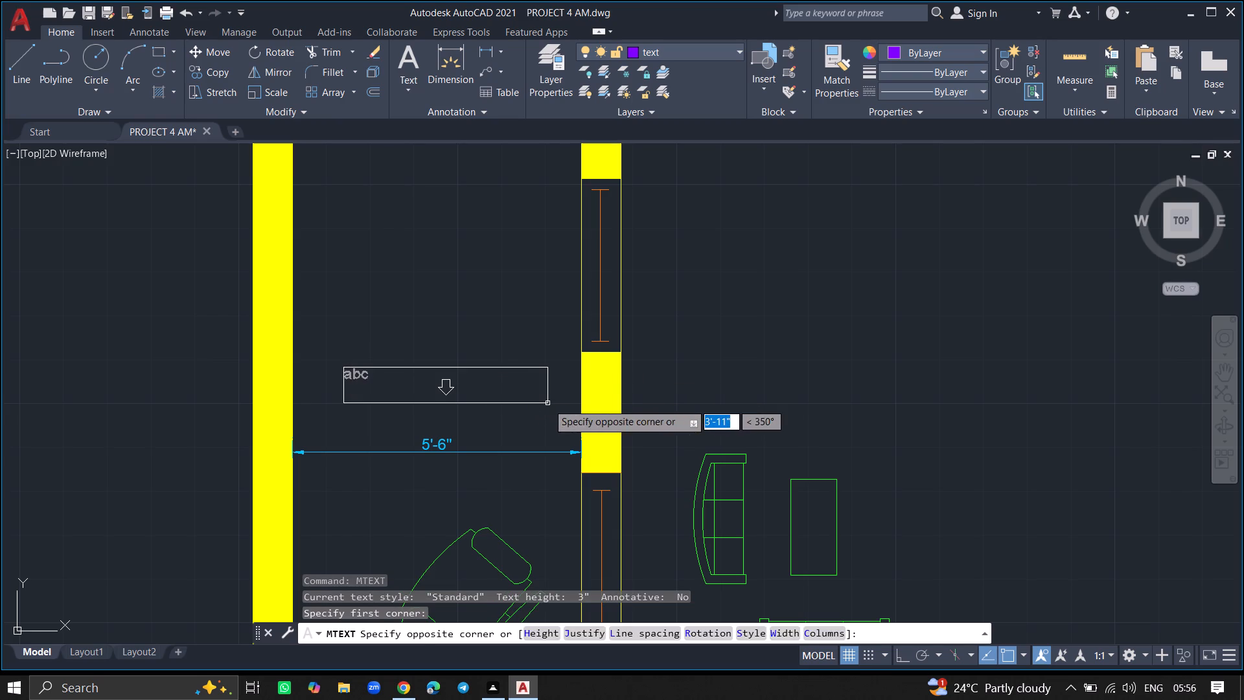
pyautogui.click(547, 403)
pyautogui.write('BALCONY')
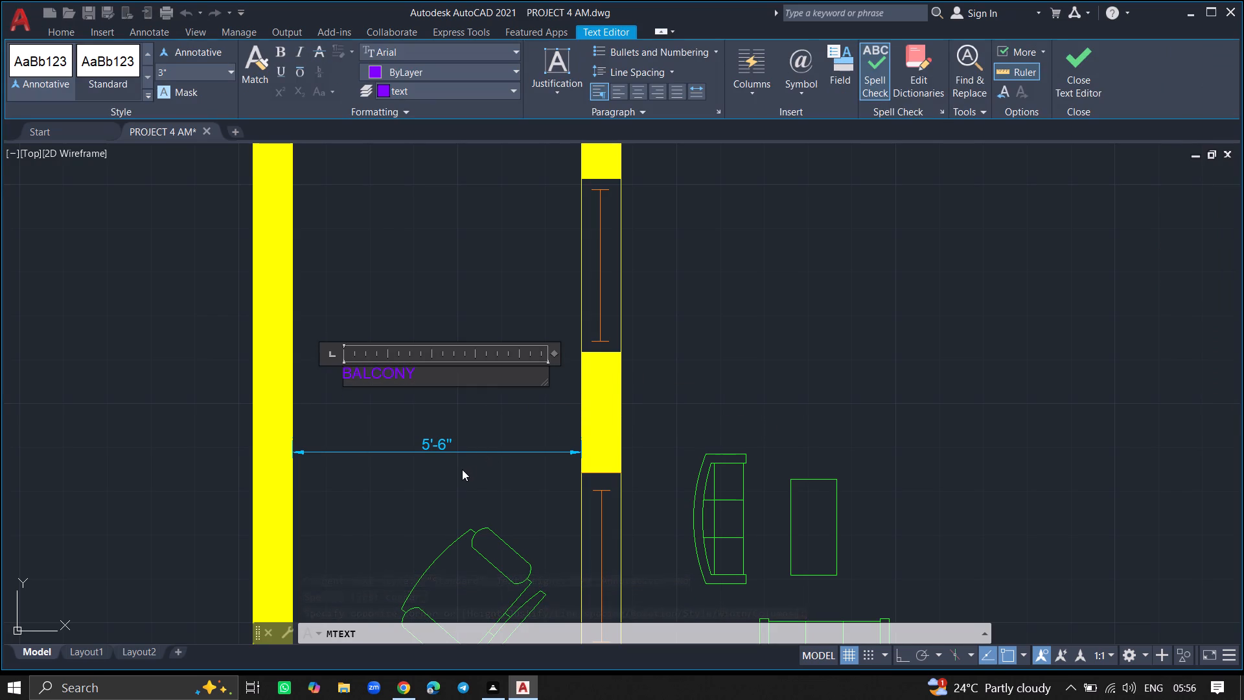
pyautogui.click(462, 469)
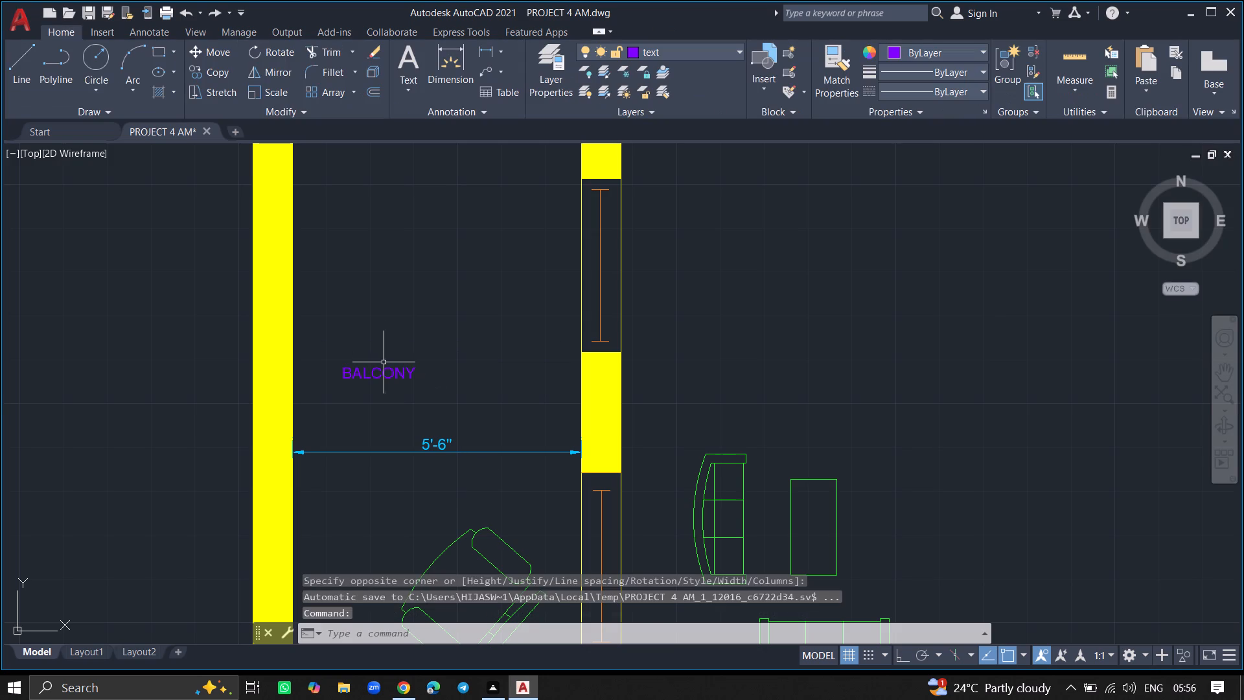
# Make the dimensions layer current.
pyautogui.keyDown('ctrl'); pyautogui.scroll(-3, 441, 355); pyautogui.keyUp('ctrl')
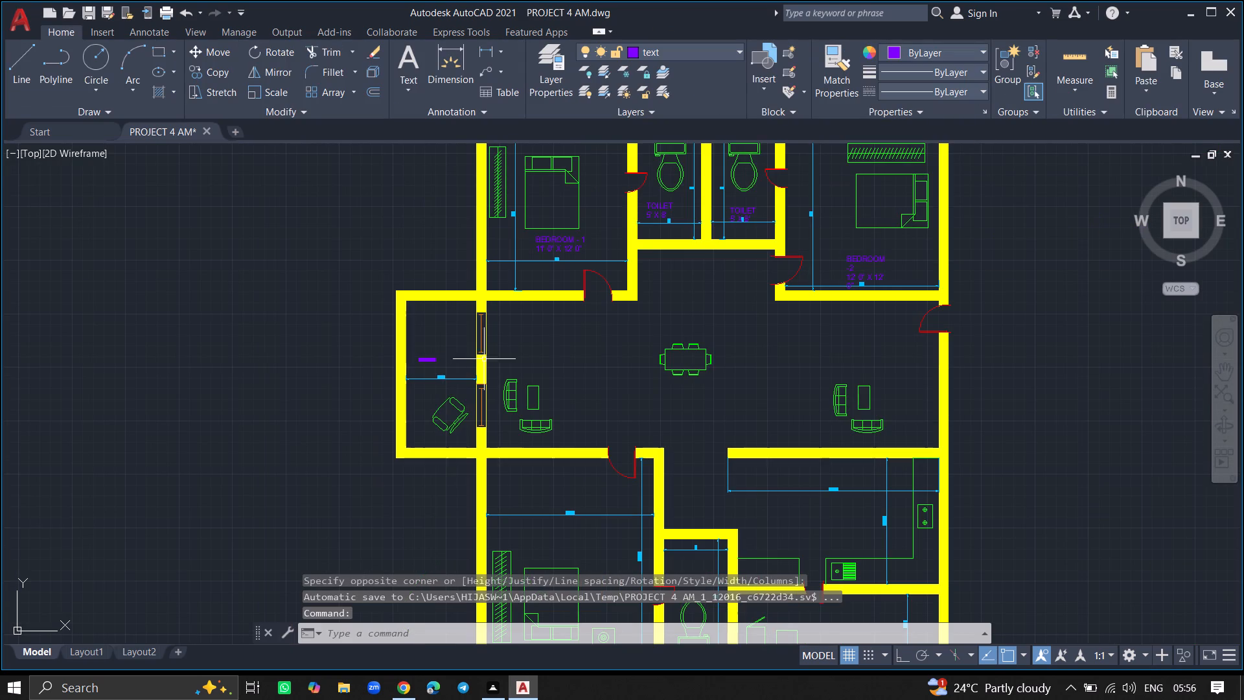
pyautogui.keyDown('ctrl'); pyautogui.scroll(4, 514, 366); pyautogui.keyUp('ctrl')
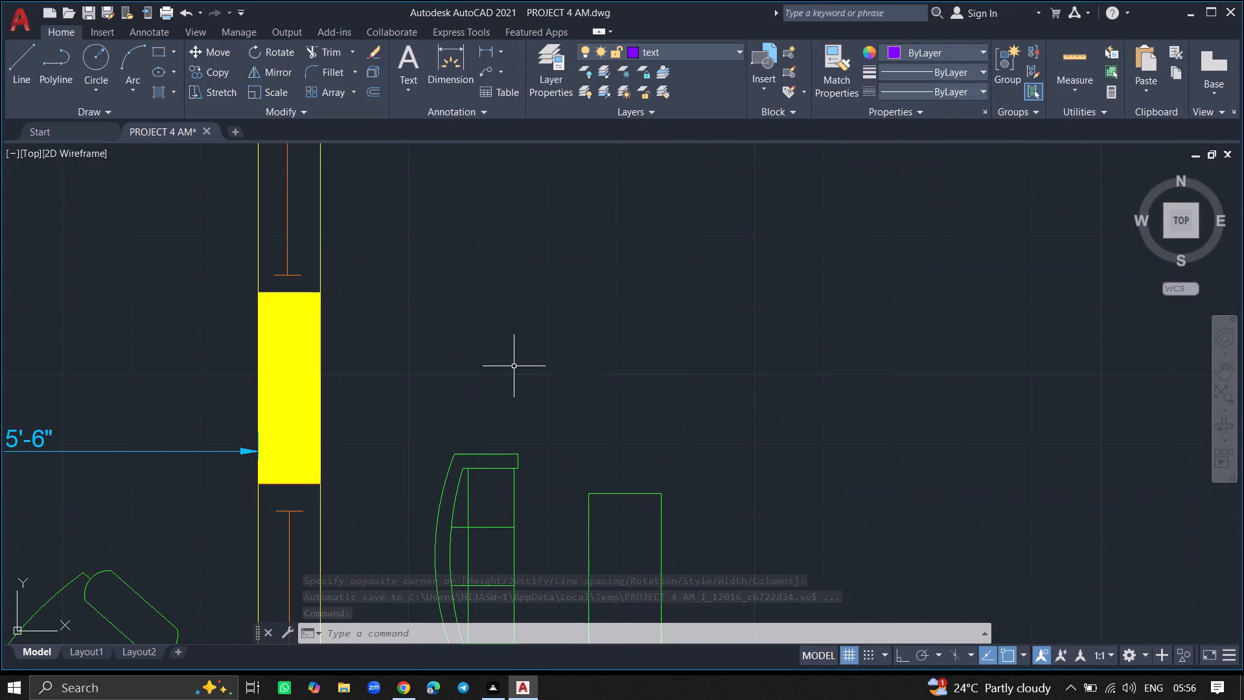
pyautogui.keyDown('ctrl'); pyautogui.scroll(-3, 514, 366); pyautogui.keyUp('ctrl')
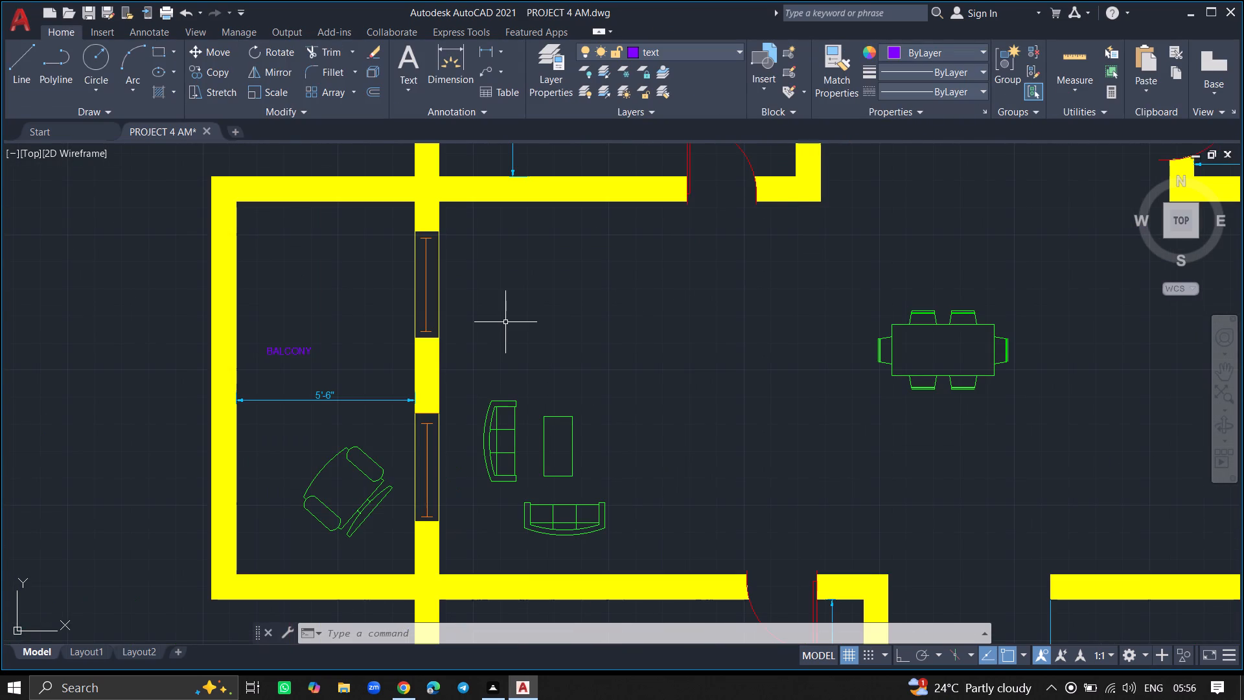
pyautogui.click(549, 90)
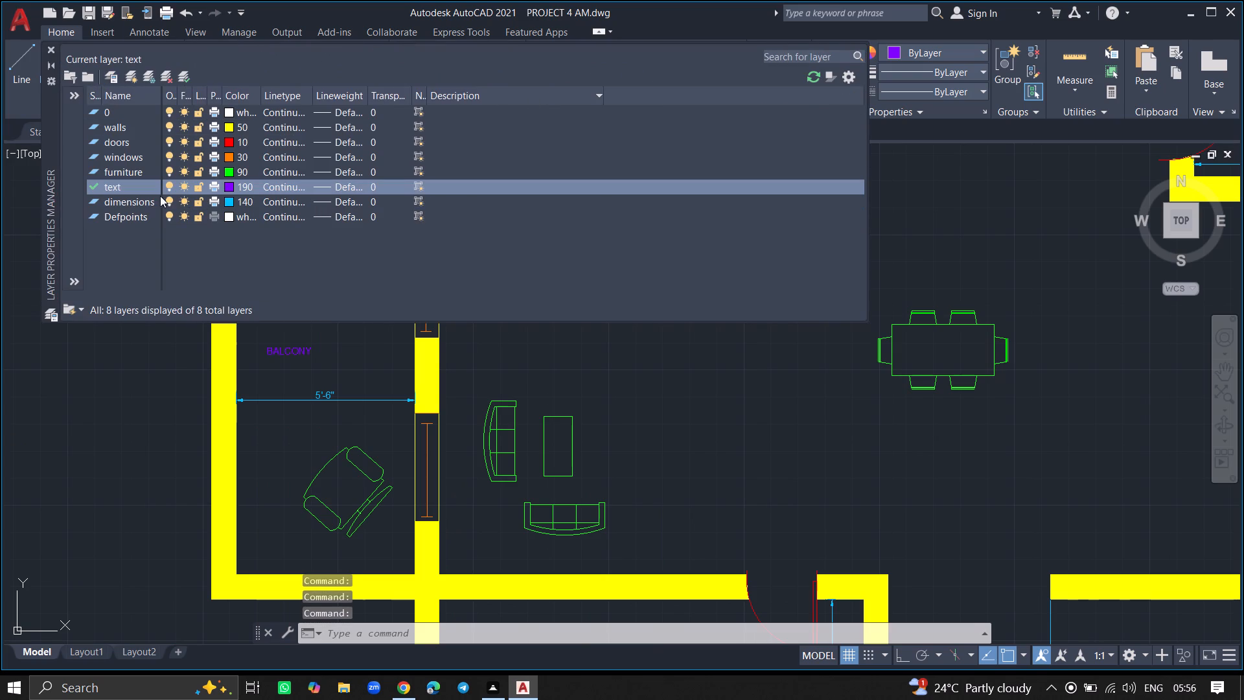
pyautogui.click(153, 202)
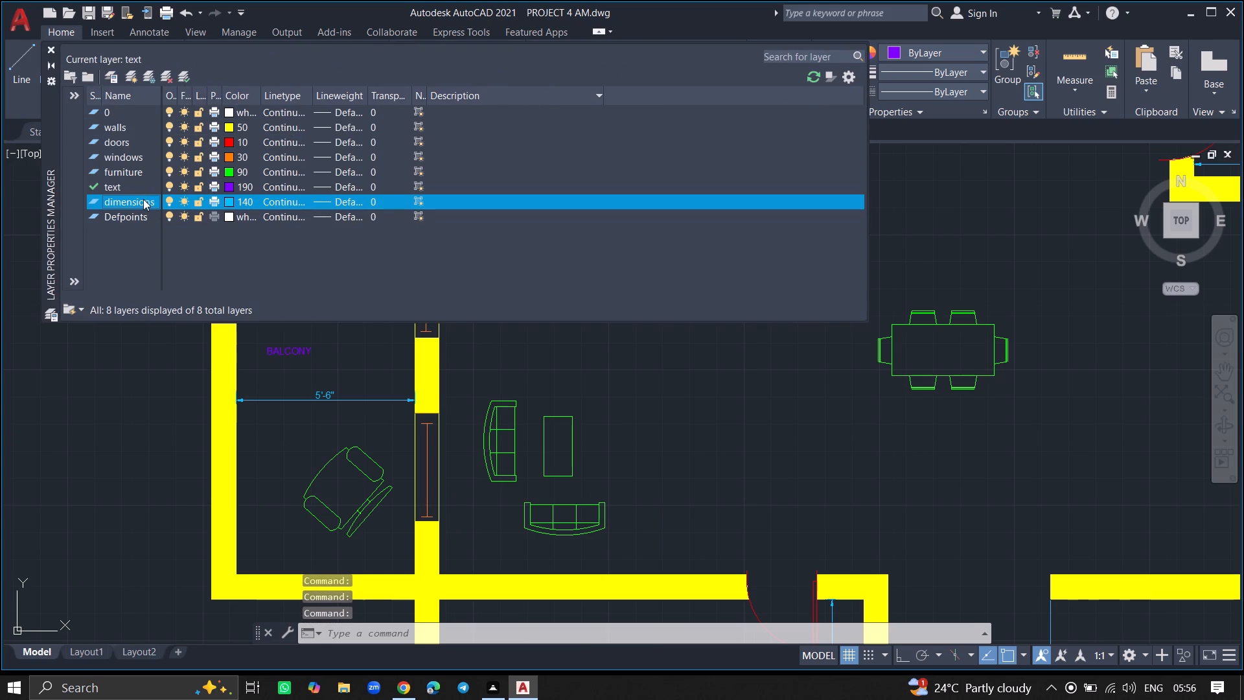
pyautogui.doubleClick(143, 199)
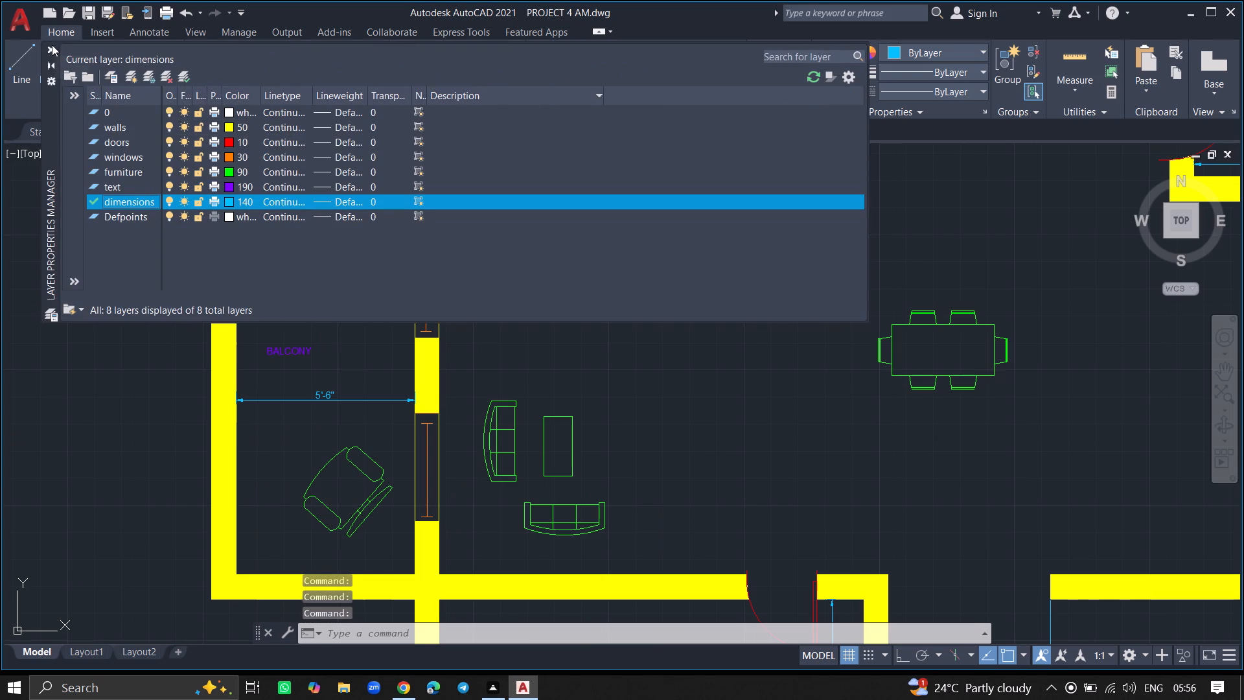
pyautogui.click(52, 49)
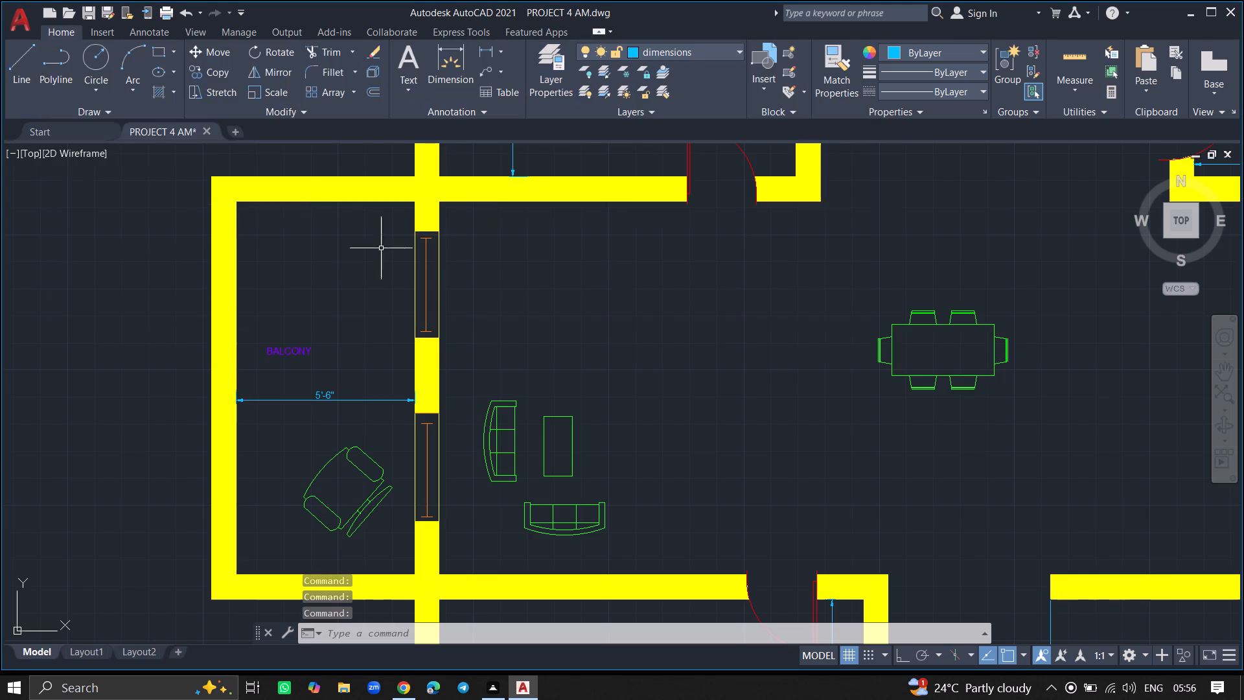
# Add a vertical linear dimension between the north and south walls of the central hall, east of the western sofa set.
pyautogui.write('DIML')
pyautogui.click(533, 327)
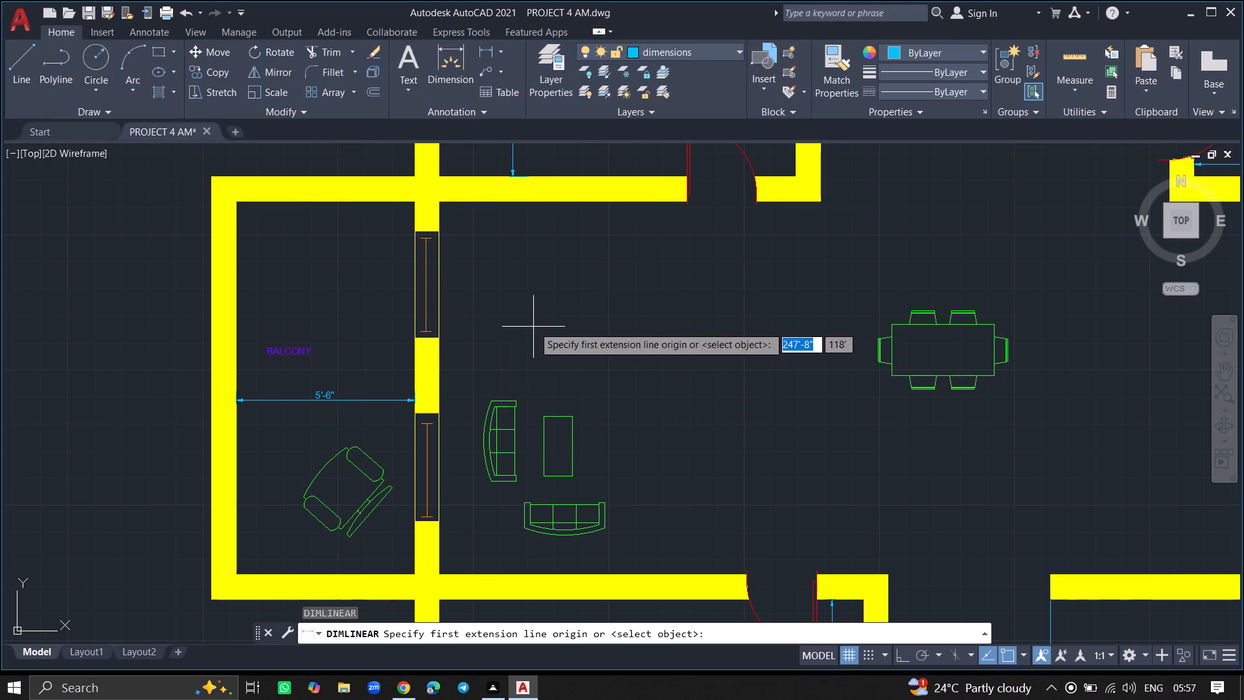
pyautogui.click(662, 204)
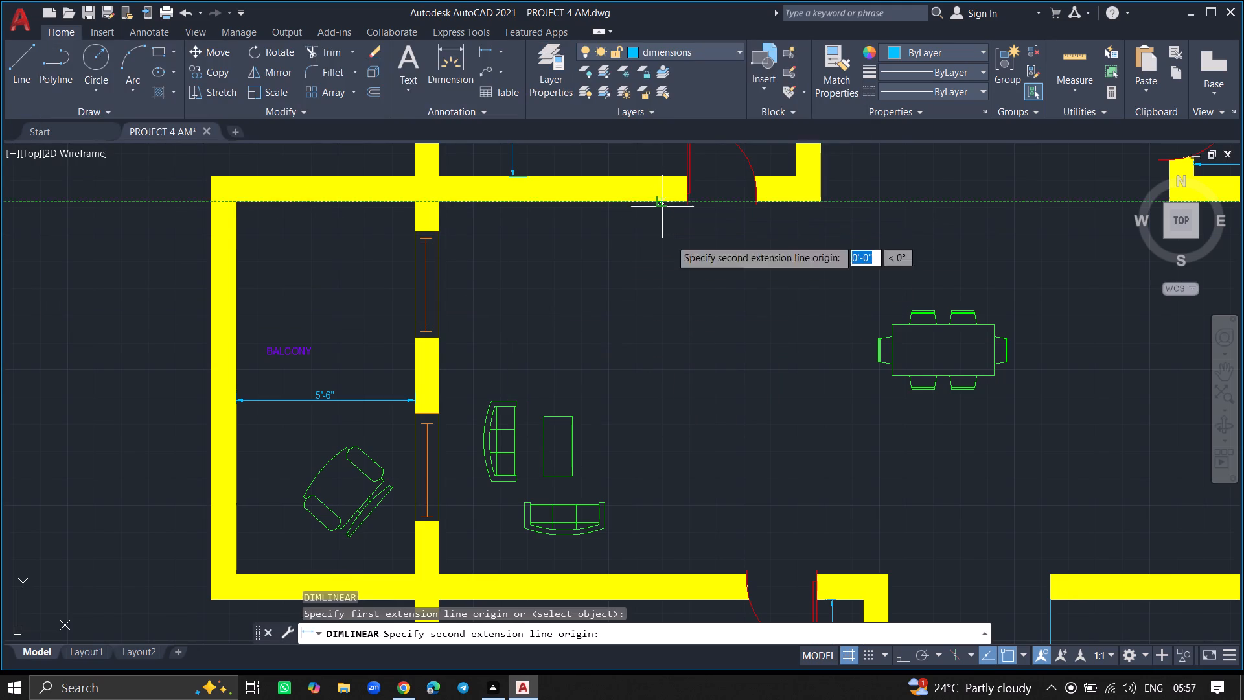
pyautogui.click(664, 579)
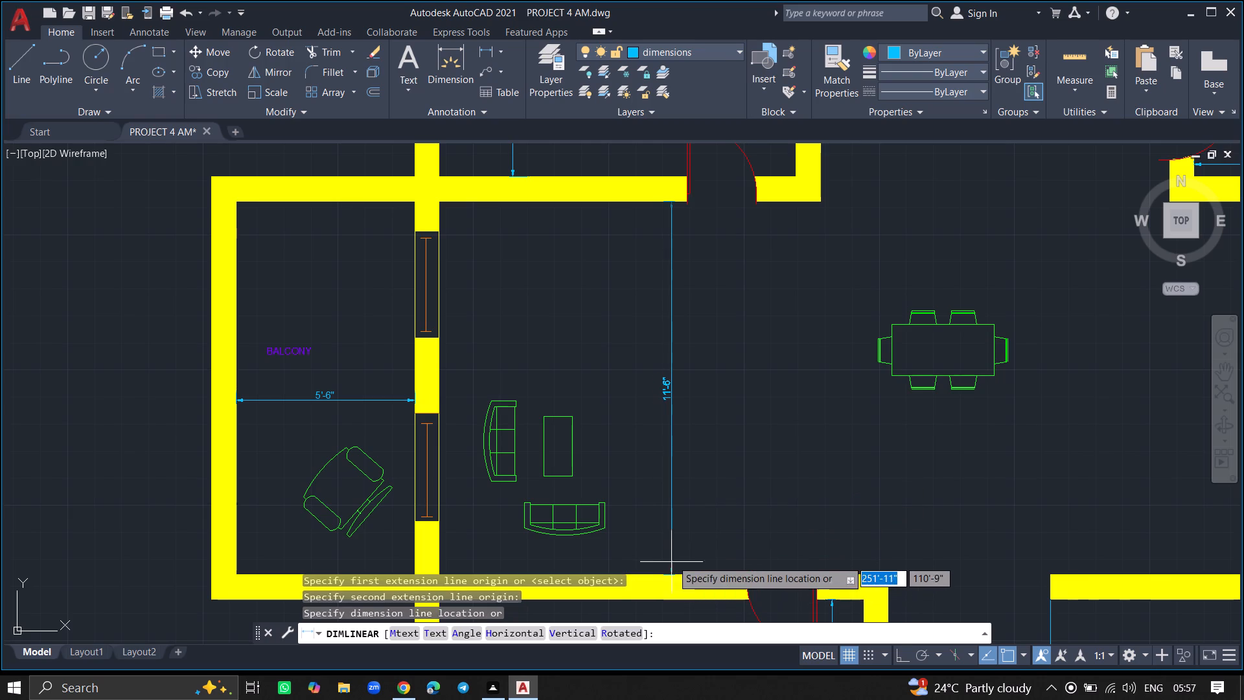
pyautogui.click(672, 556)
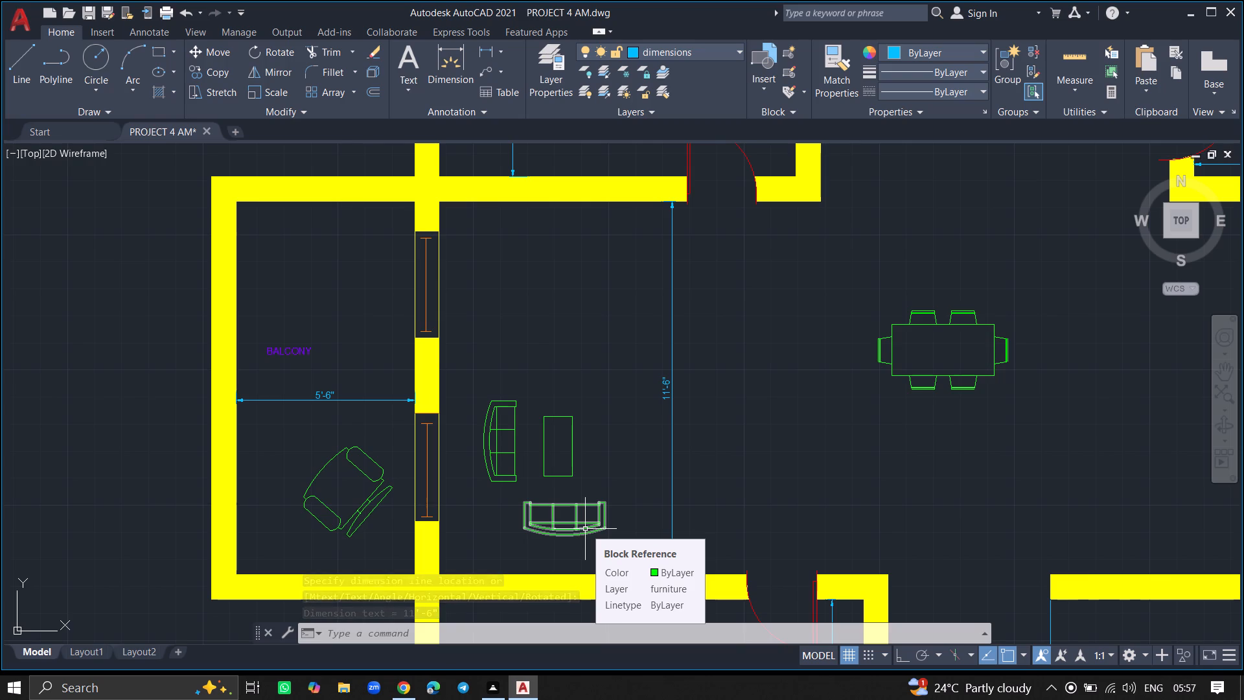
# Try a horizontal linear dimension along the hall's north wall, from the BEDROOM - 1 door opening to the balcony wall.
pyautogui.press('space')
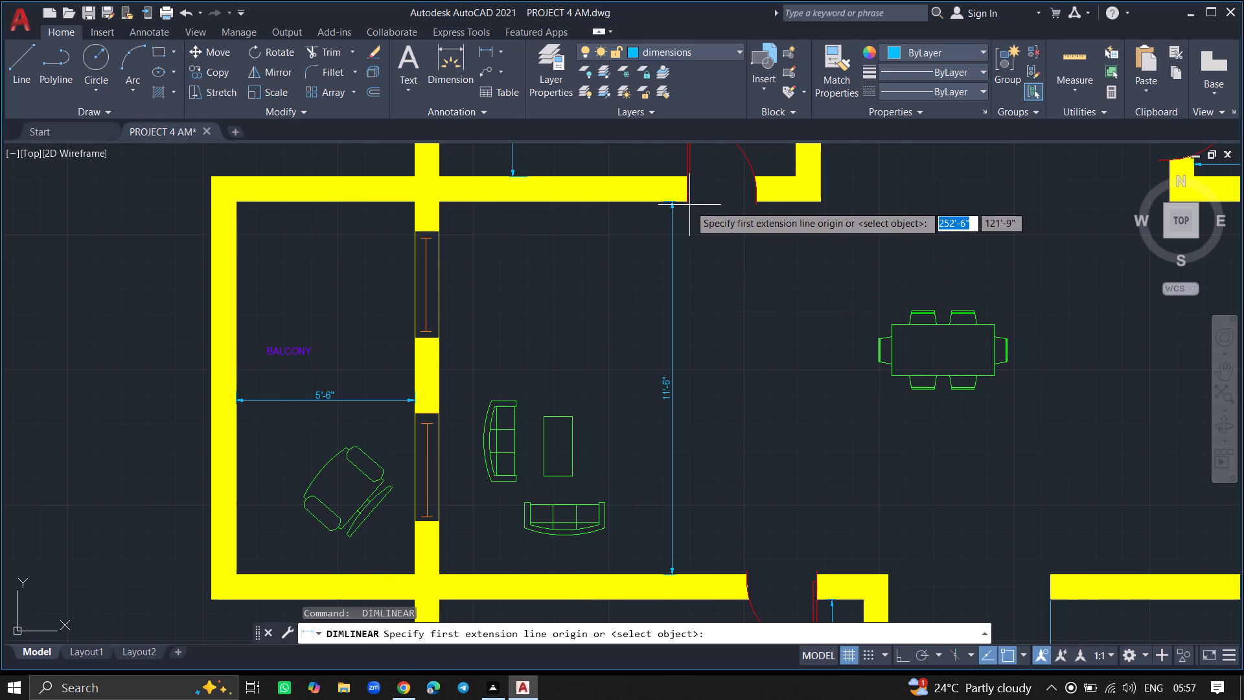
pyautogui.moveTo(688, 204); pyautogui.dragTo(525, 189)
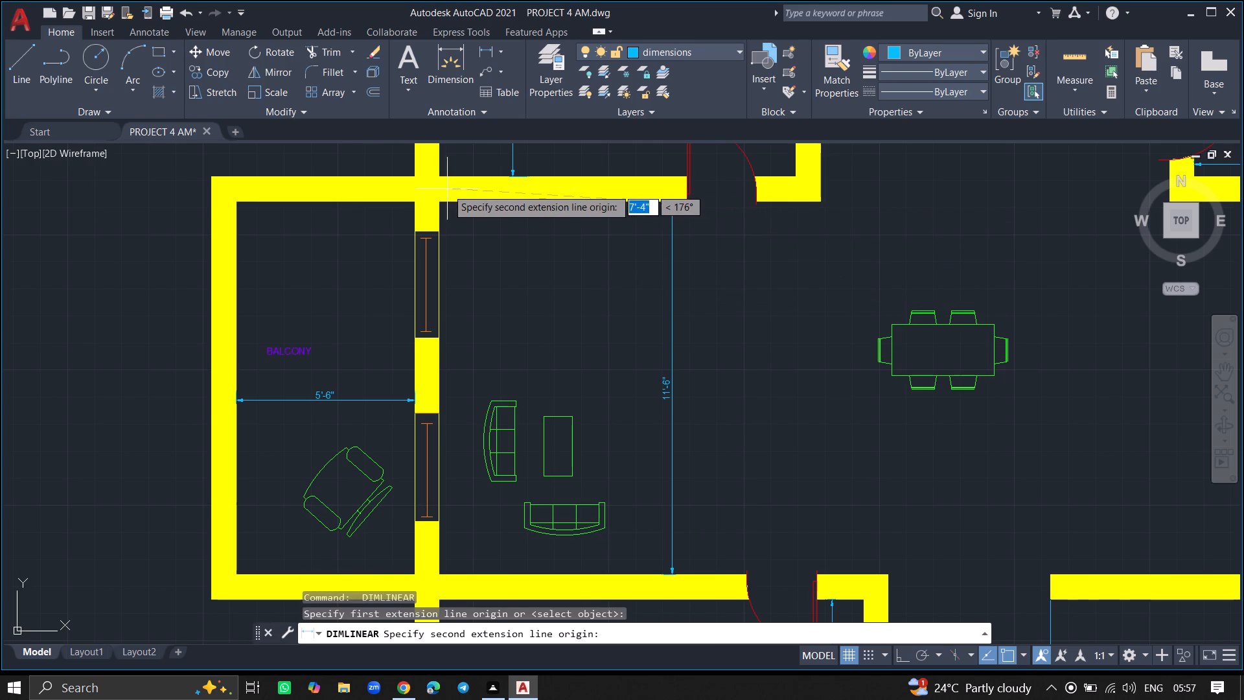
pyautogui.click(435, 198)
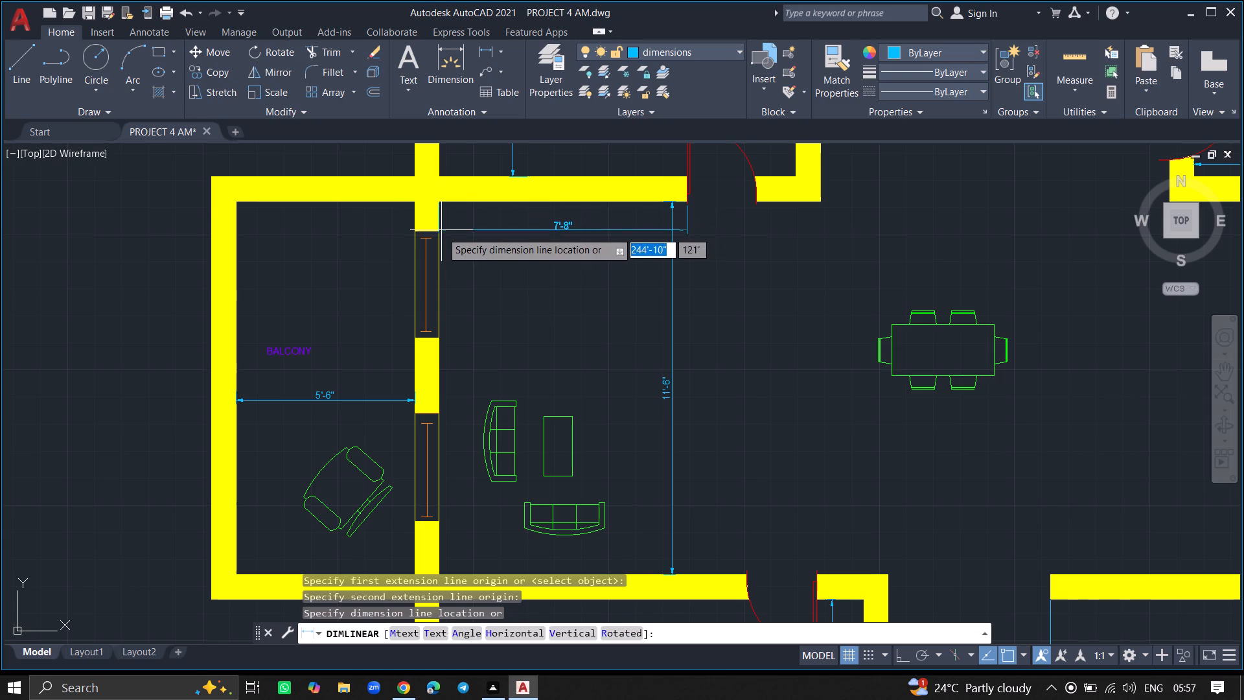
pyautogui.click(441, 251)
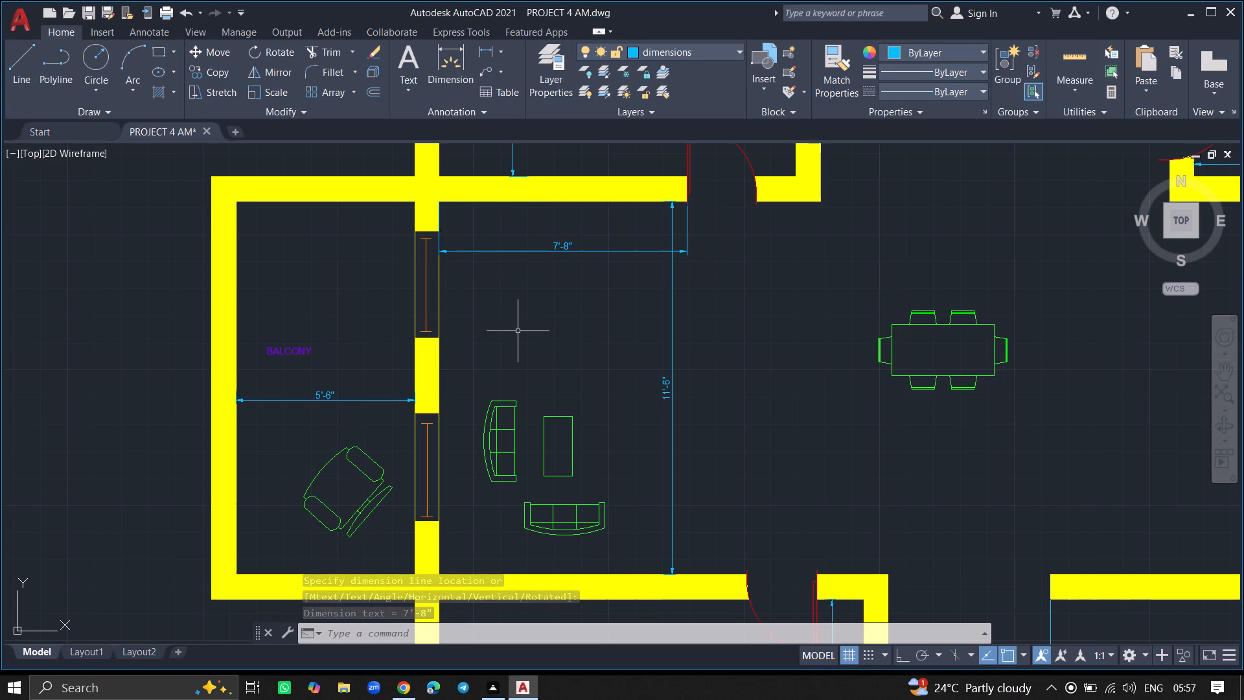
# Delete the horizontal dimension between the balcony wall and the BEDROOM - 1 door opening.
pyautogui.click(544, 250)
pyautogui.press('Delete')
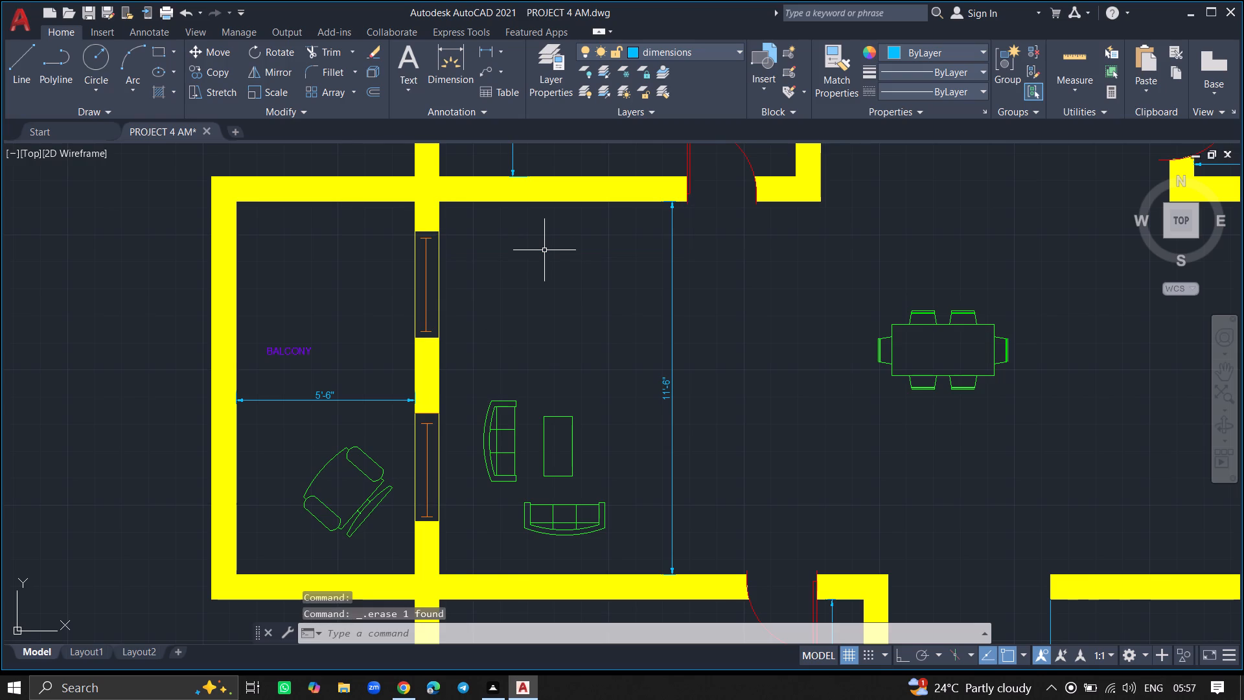
# Add a horizontal linear dimension below the hall's north wall, from the balcony wall to the wall corner east of the BEDROOM - 1 door.
pyautogui.write('DIM')
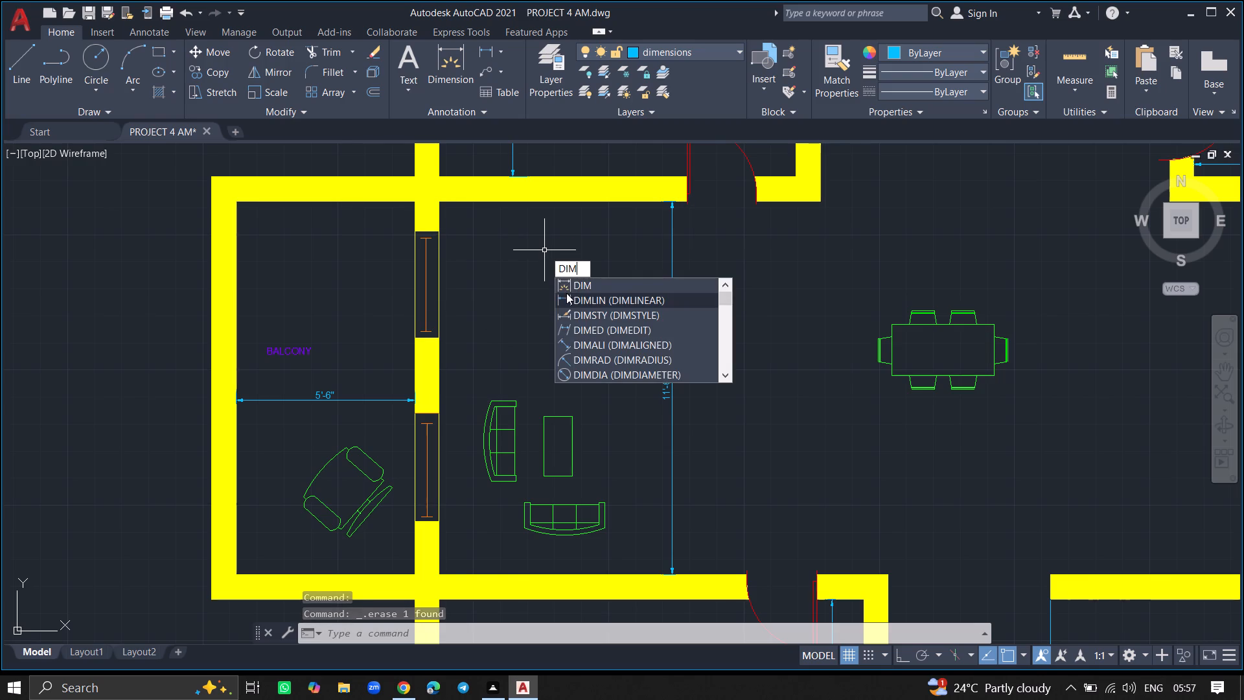
pyautogui.click(566, 293)
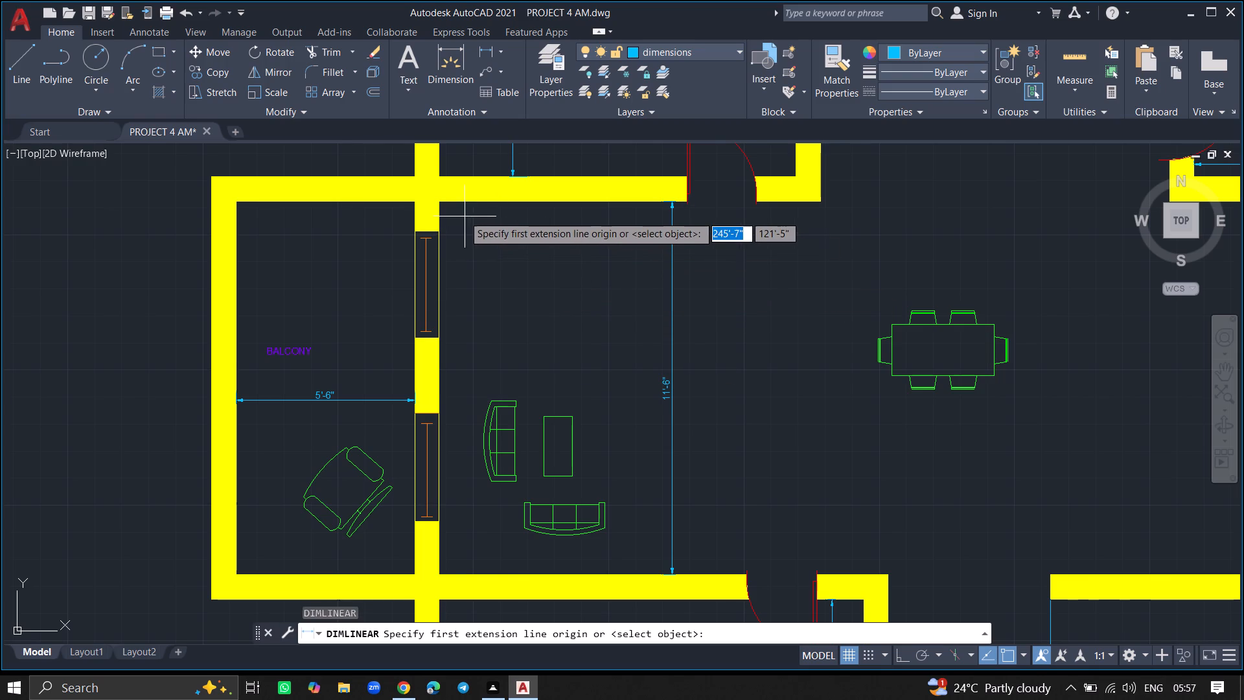
pyautogui.click(441, 204)
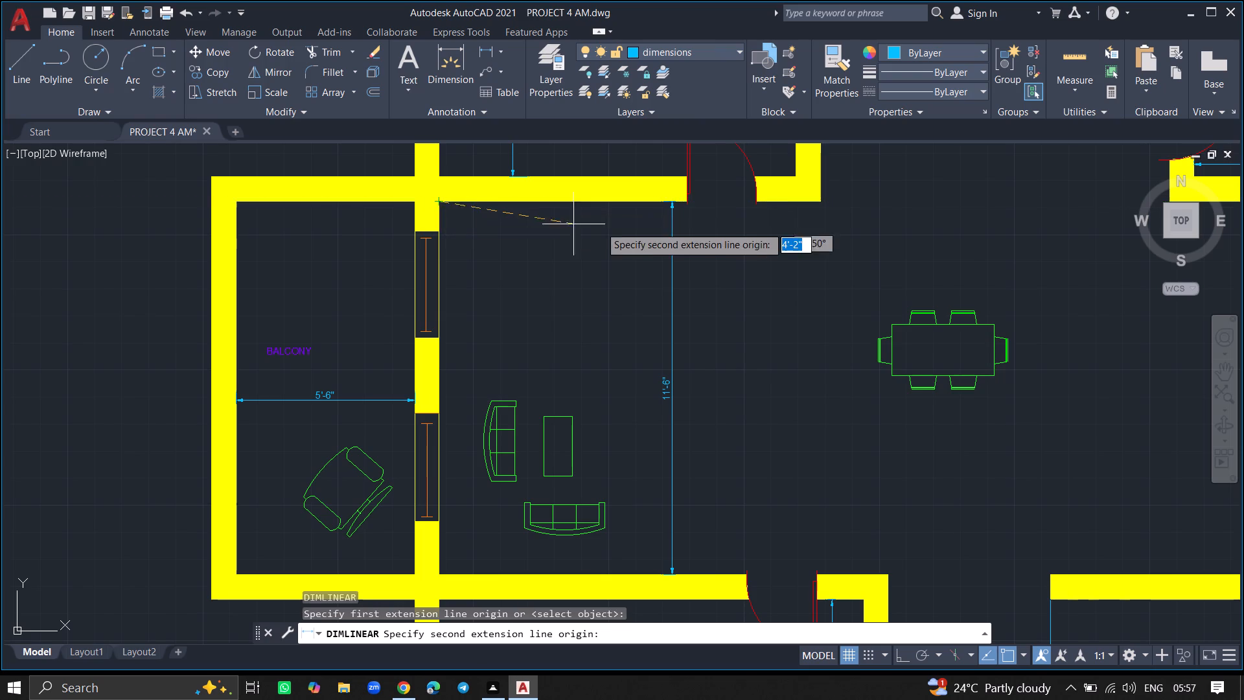
pyautogui.click(820, 205)
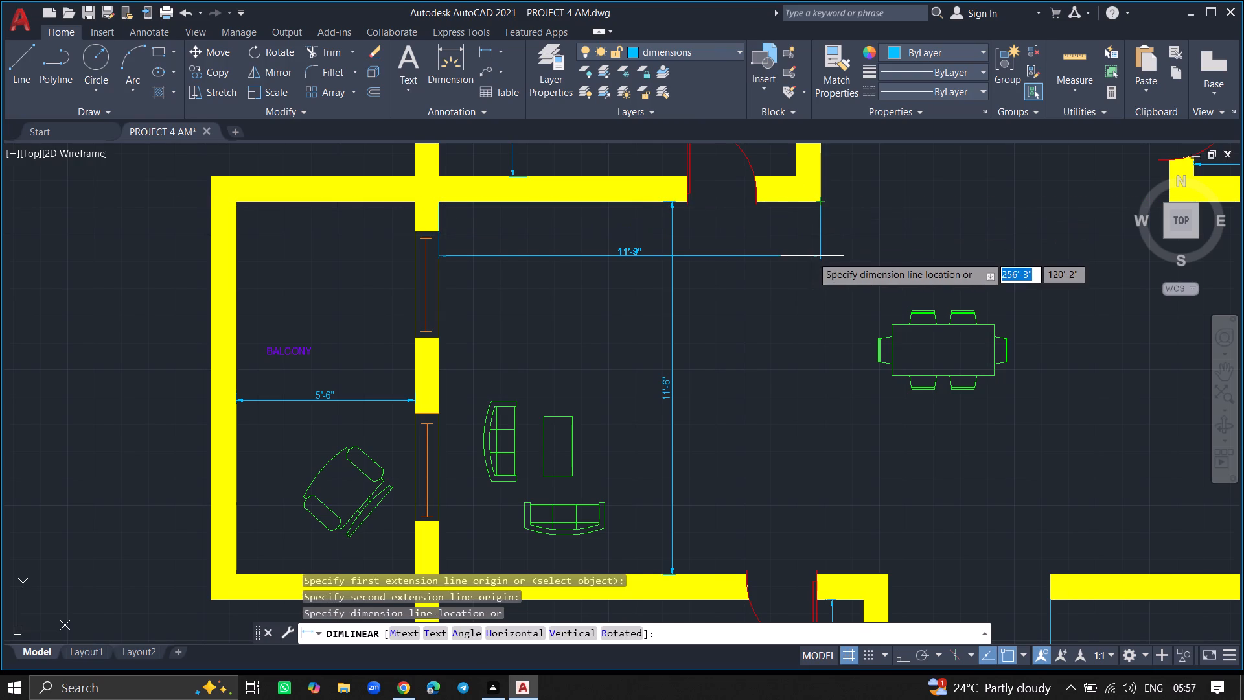
pyautogui.click(812, 256)
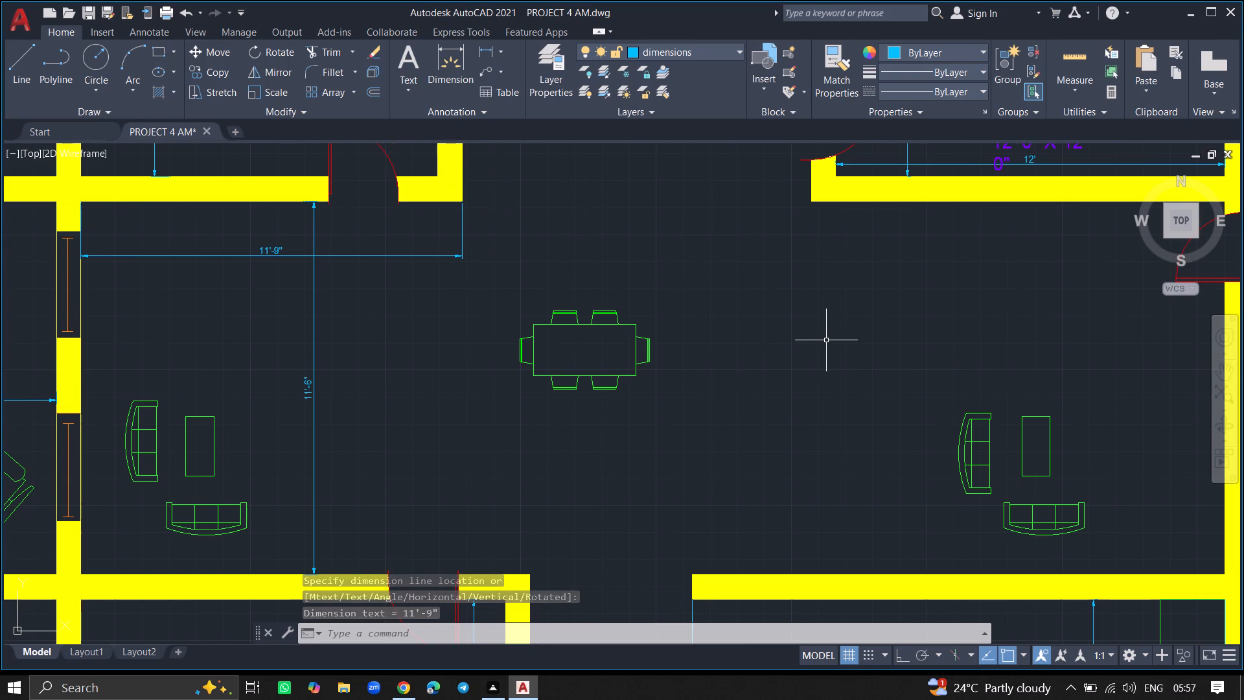
# Add a vertical linear dimension between the hall's north and south walls, between the dining table and the eastern sofa set.
pyautogui.press('d')
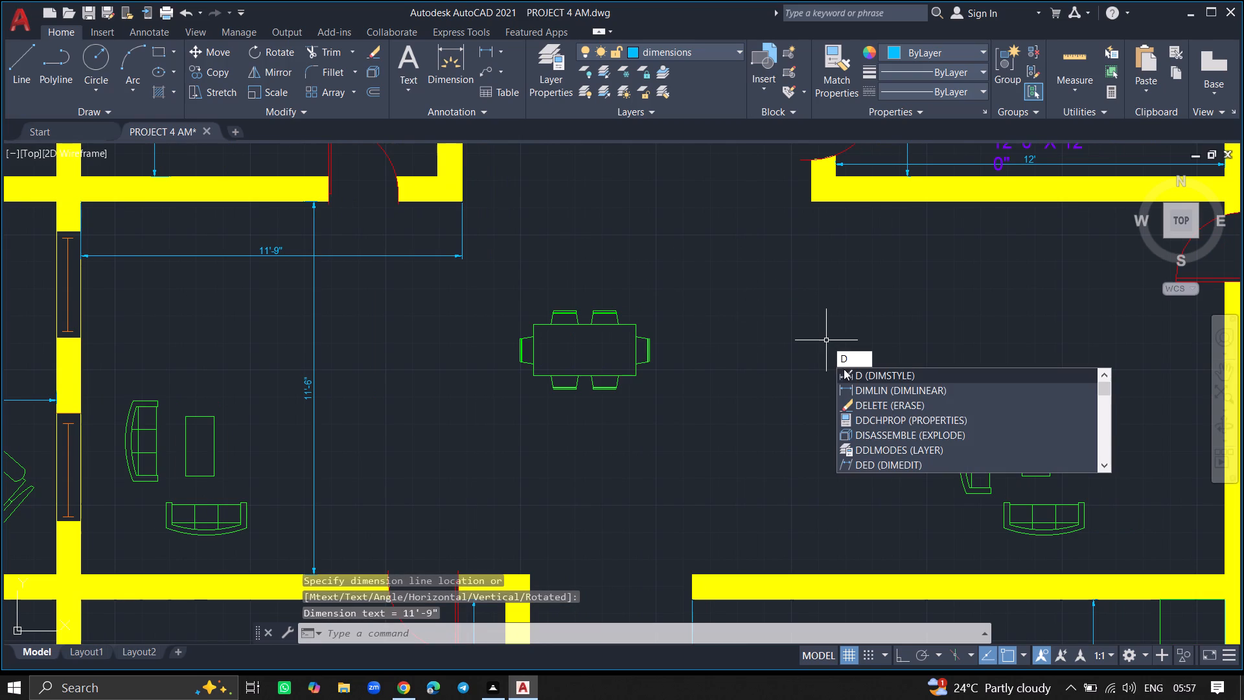
pyautogui.click(860, 387)
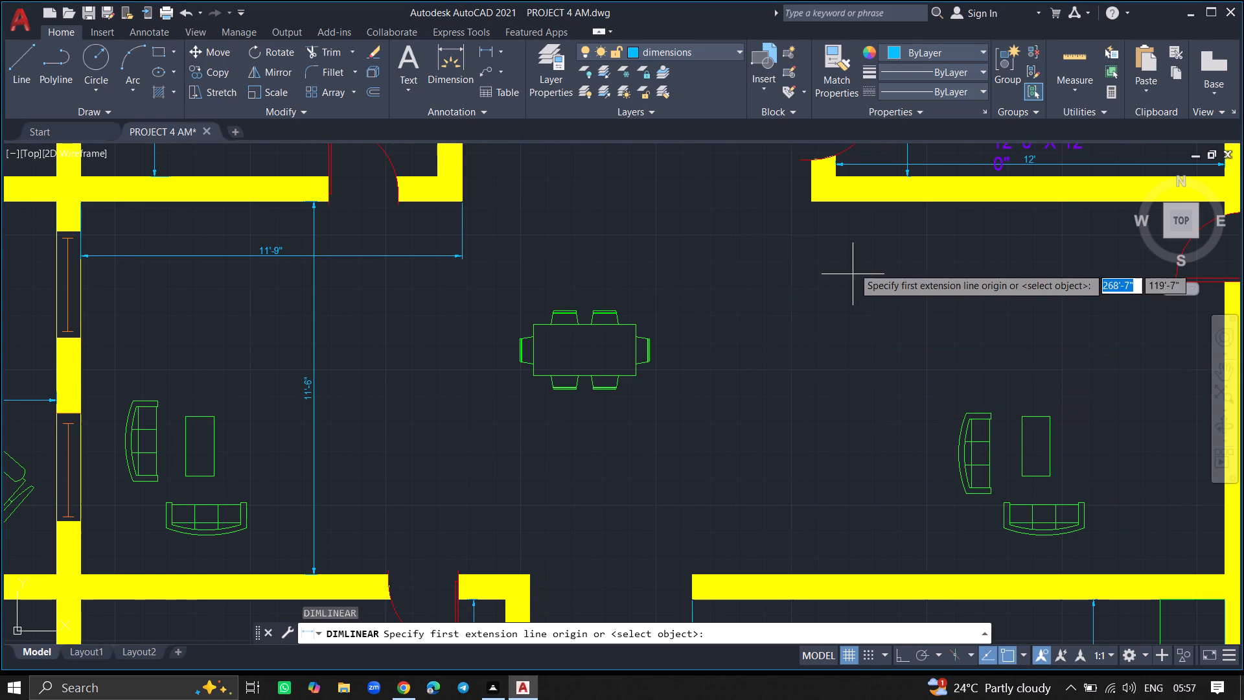
pyautogui.moveTo(840, 202); pyautogui.dragTo(857, 373)
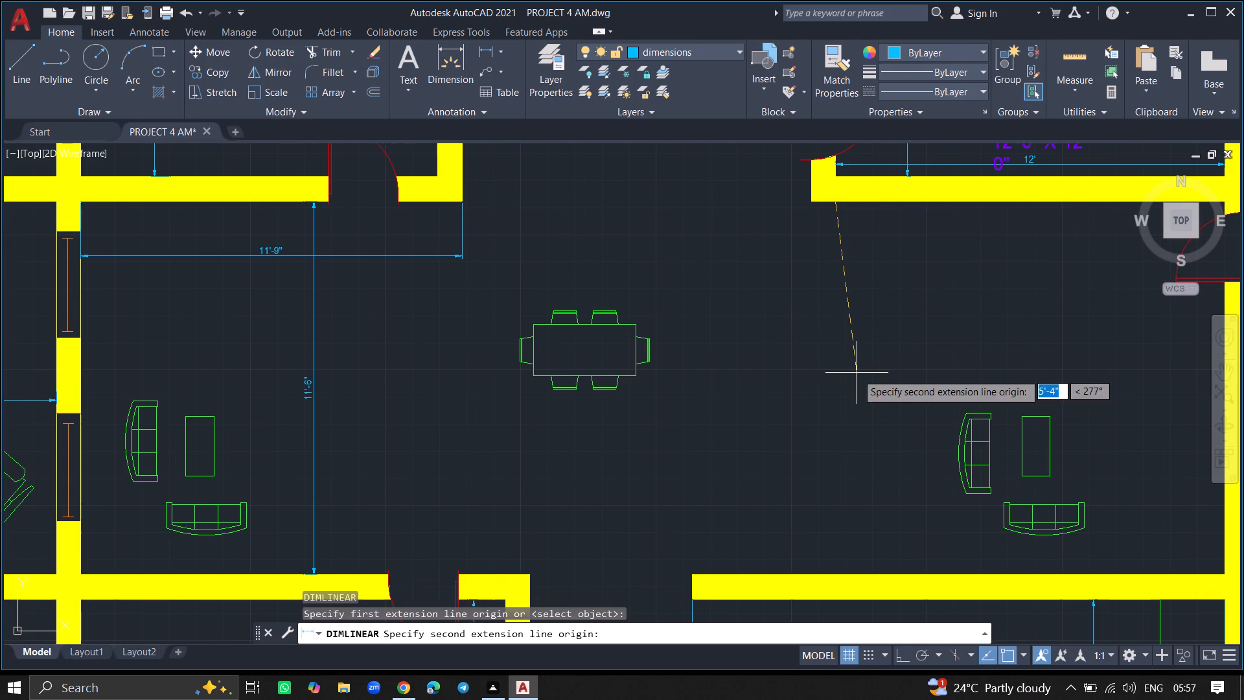
pyautogui.click(838, 579)
pyautogui.click(833, 558)
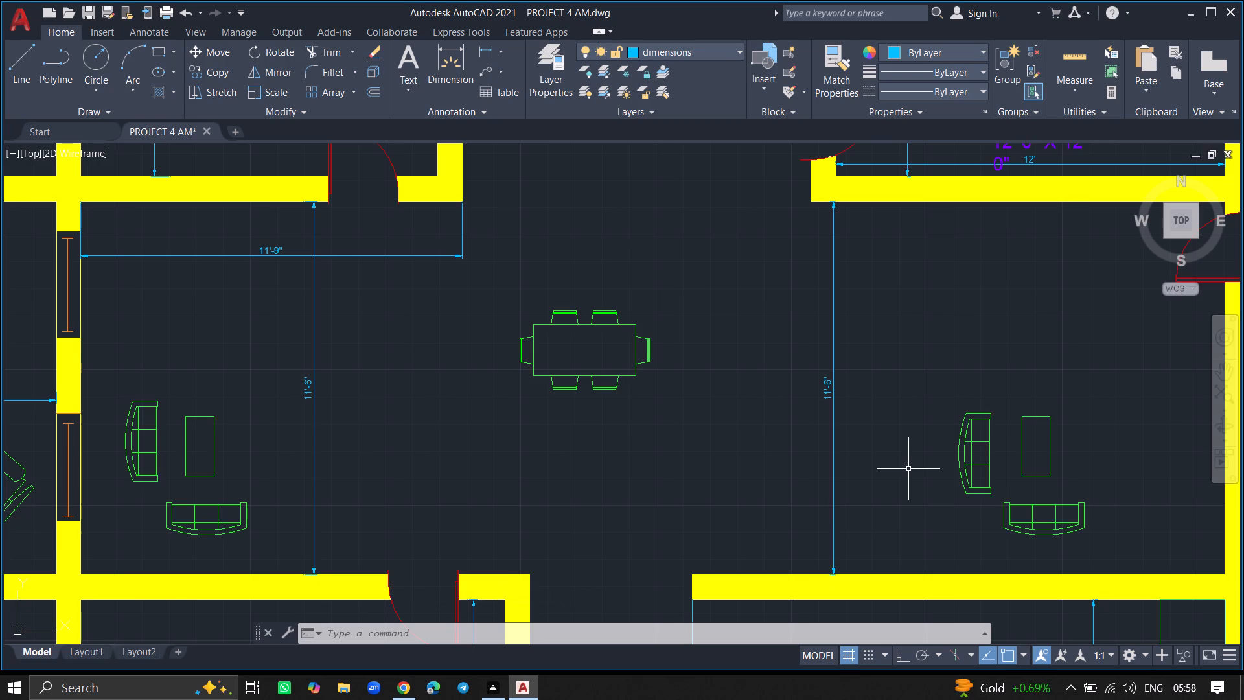
# Add a horizontal linear dimension below BEDROOM -2, from the wall corner near its door to the hall's east wall.
pyautogui.press('space')
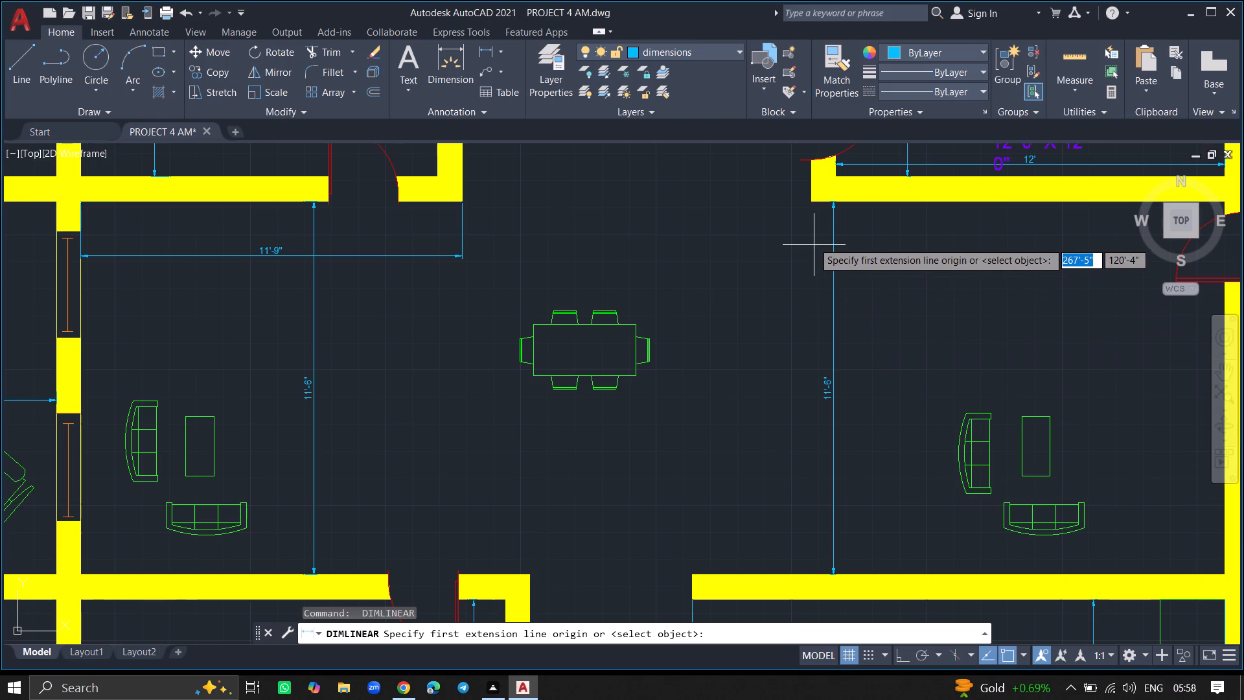
pyautogui.moveTo(813, 206); pyautogui.dragTo(975, 229)
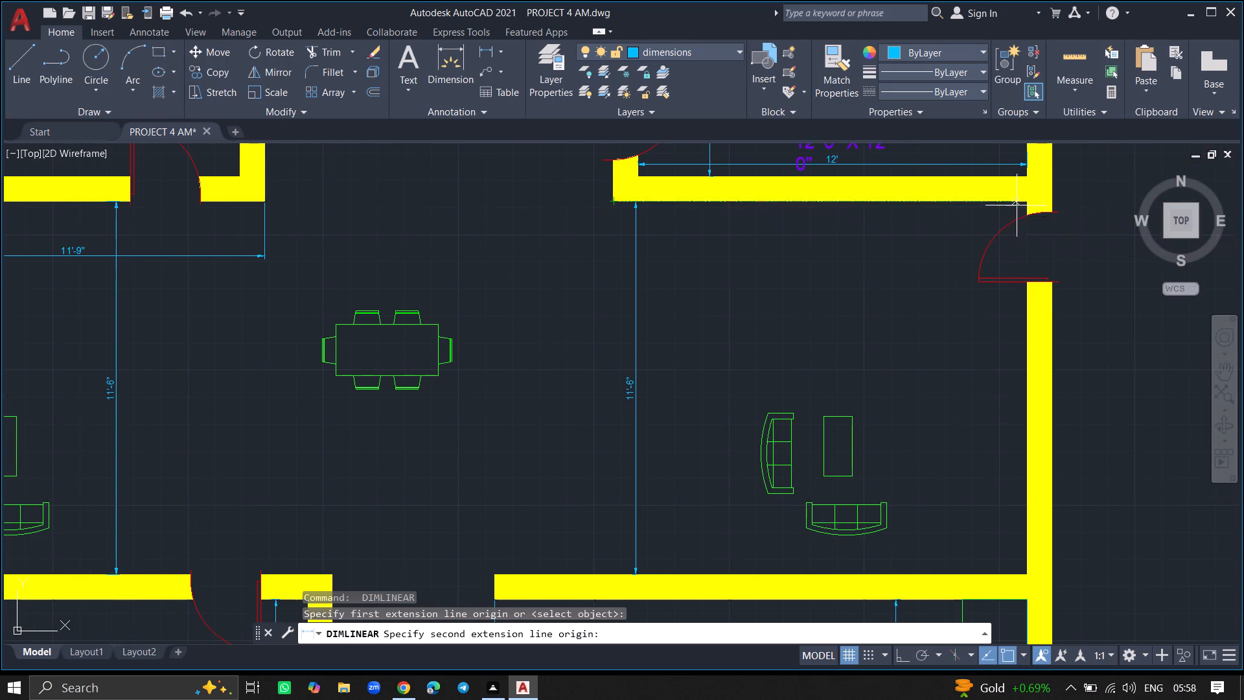
pyautogui.click(1025, 203)
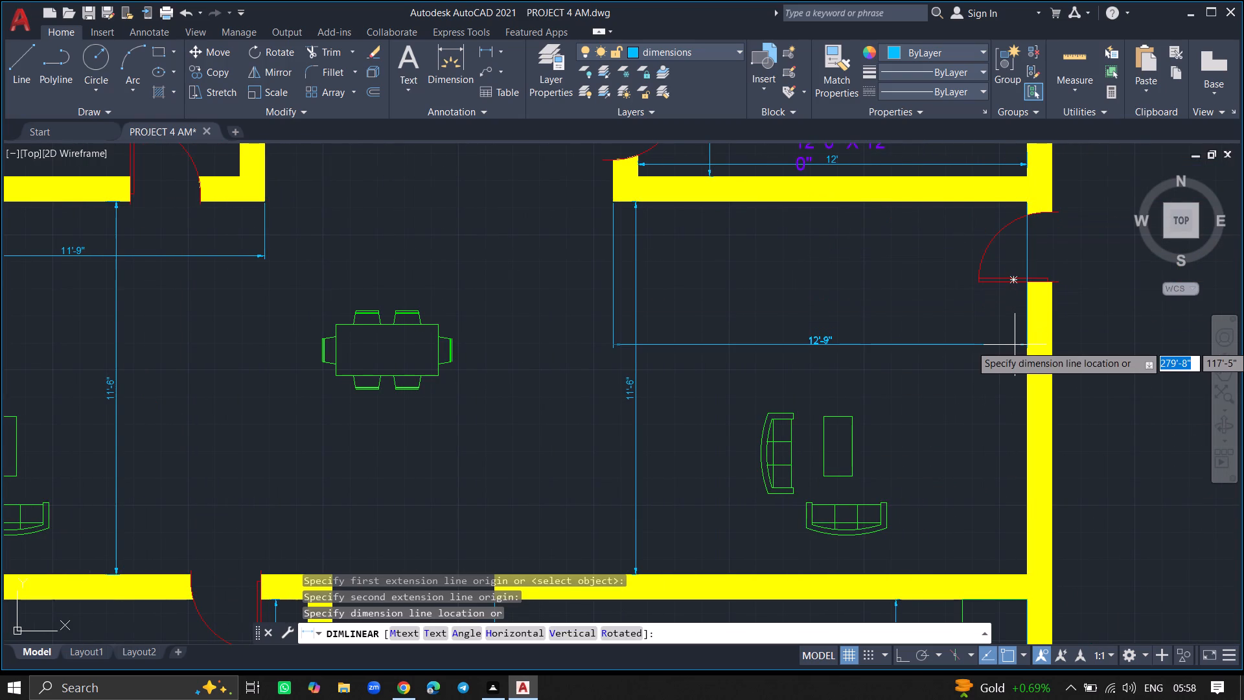
pyautogui.click(1015, 345)
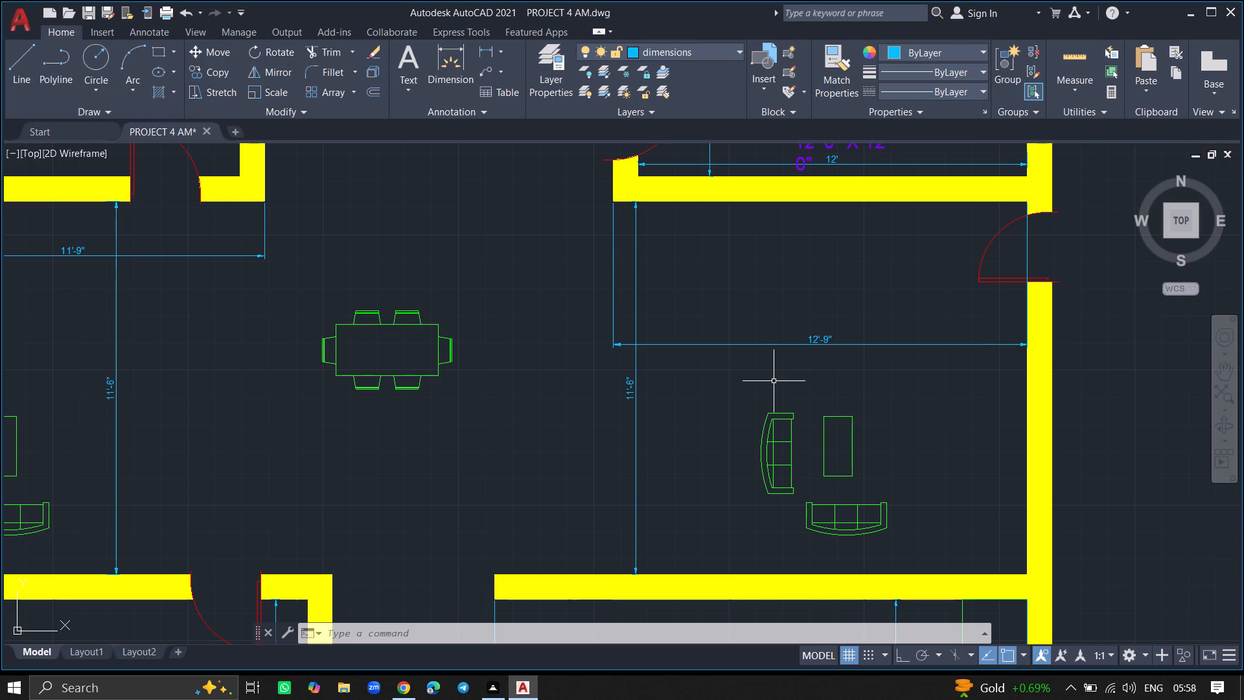
# Add a horizontal linear dimension across the dining table, between the wall corners beside the BEDROOM - 1 and BEDROOM -2 doors.
pyautogui.keyDown('ctrl'); pyautogui.scroll(-3, 774, 381); pyautogui.keyUp('ctrl')
pyautogui.keyDown('ctrl'); pyautogui.scroll(5, 691, 340); pyautogui.keyUp('ctrl')
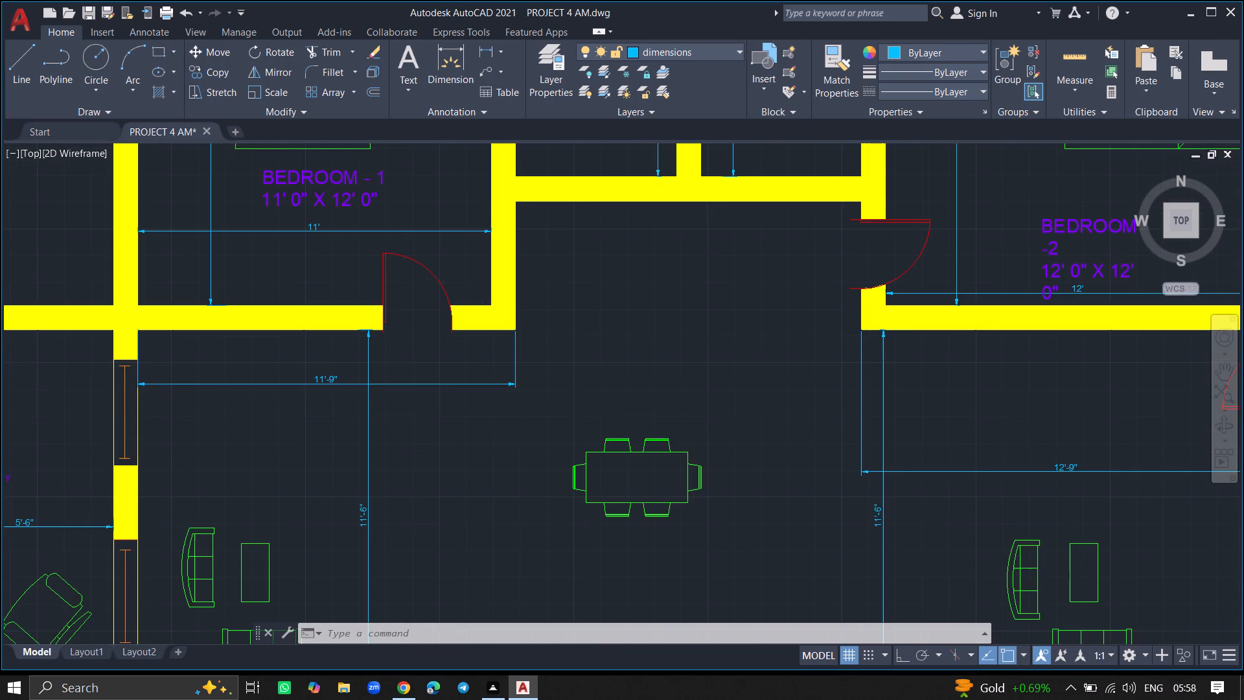
pyautogui.write('DIML')
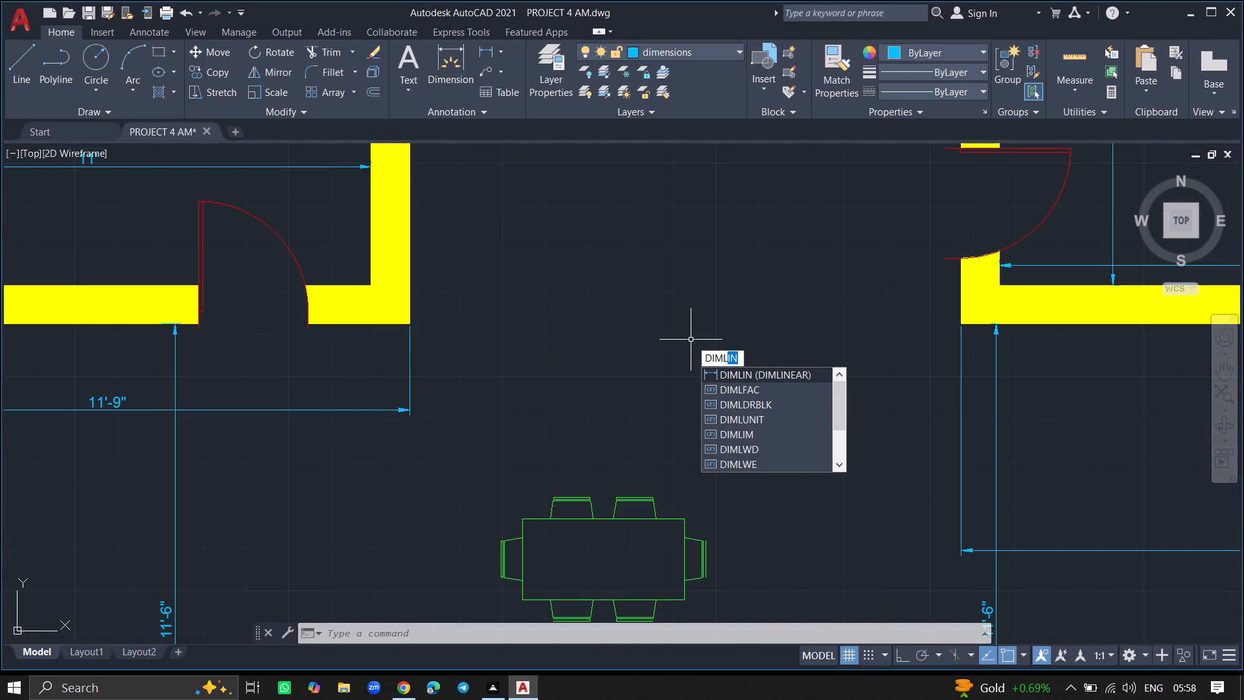
pyautogui.click(728, 373)
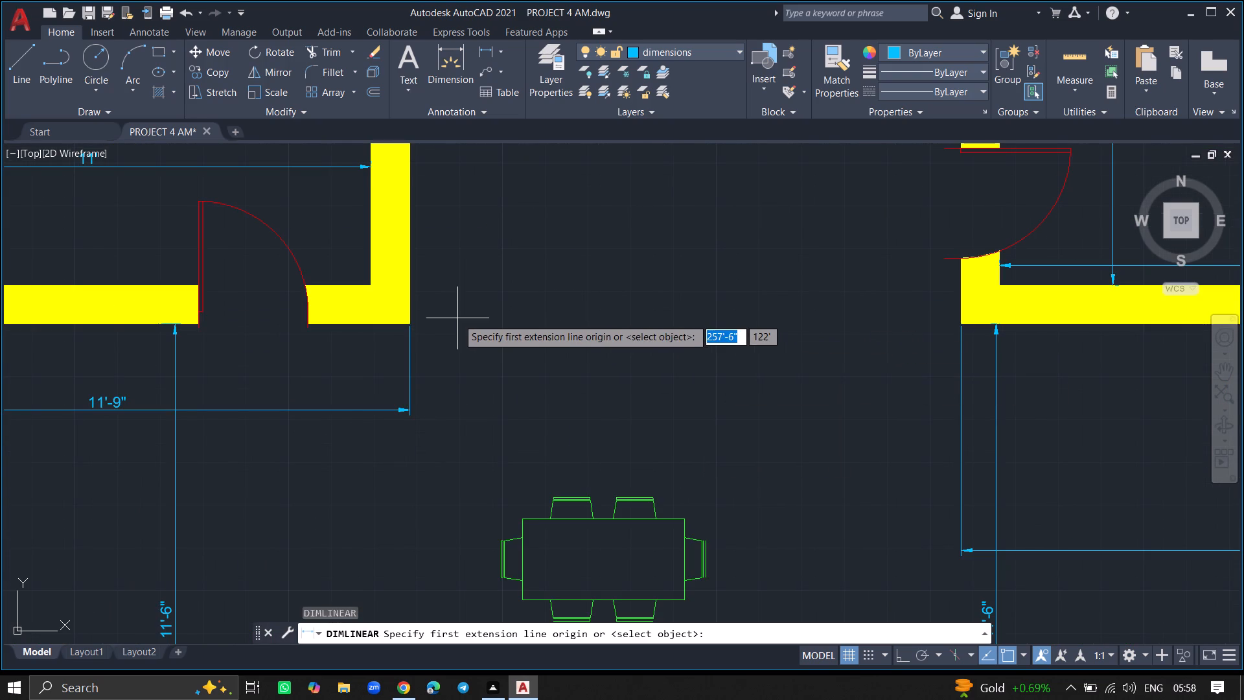
pyautogui.moveTo(411, 321); pyautogui.dragTo(698, 318)
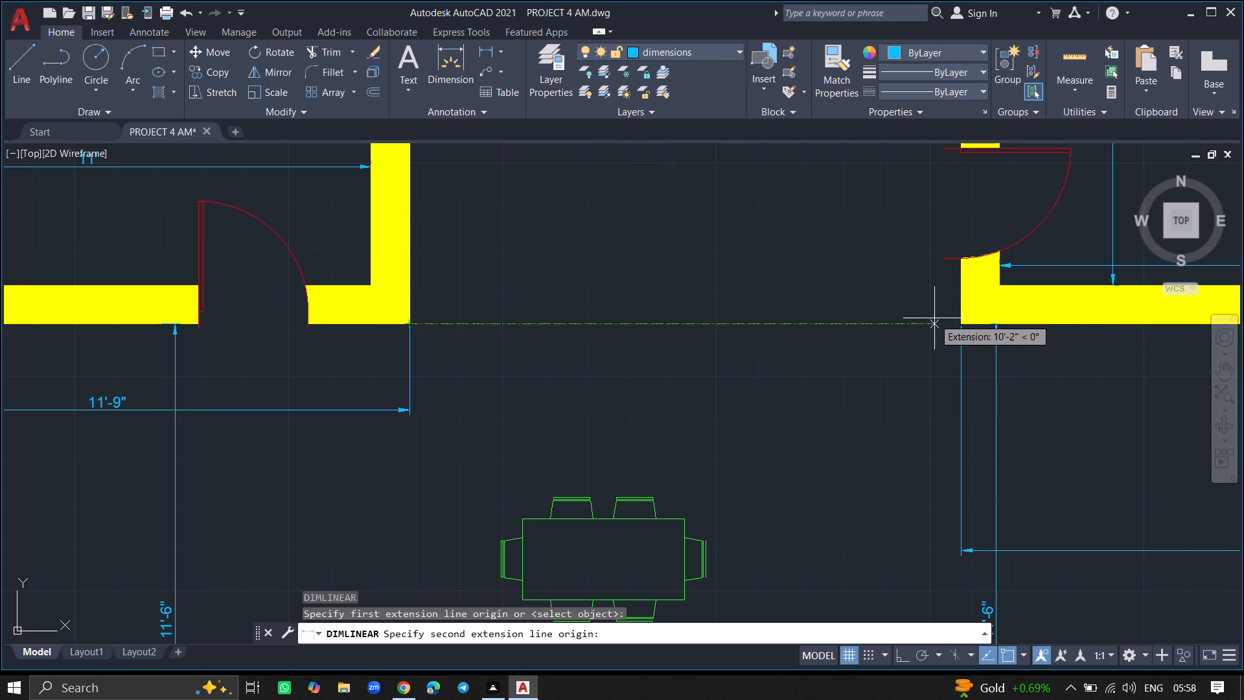
pyautogui.click(967, 323)
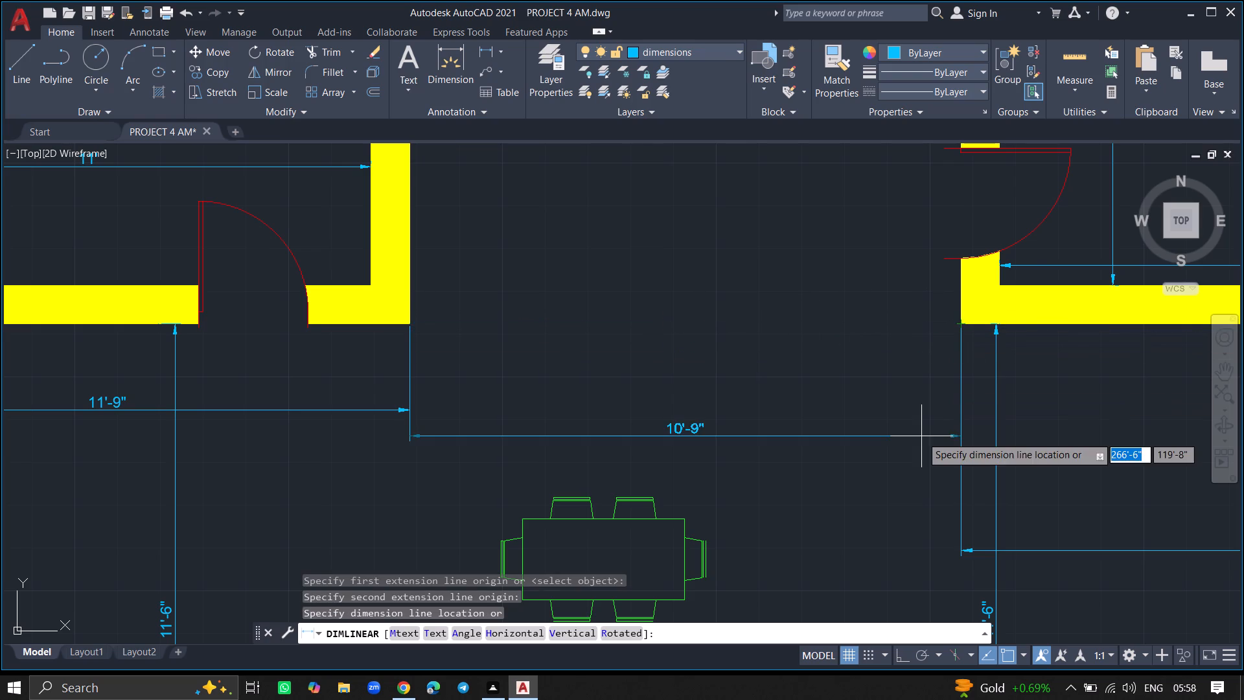
pyautogui.moveTo(879, 556); pyautogui.dragTo(879, 552)
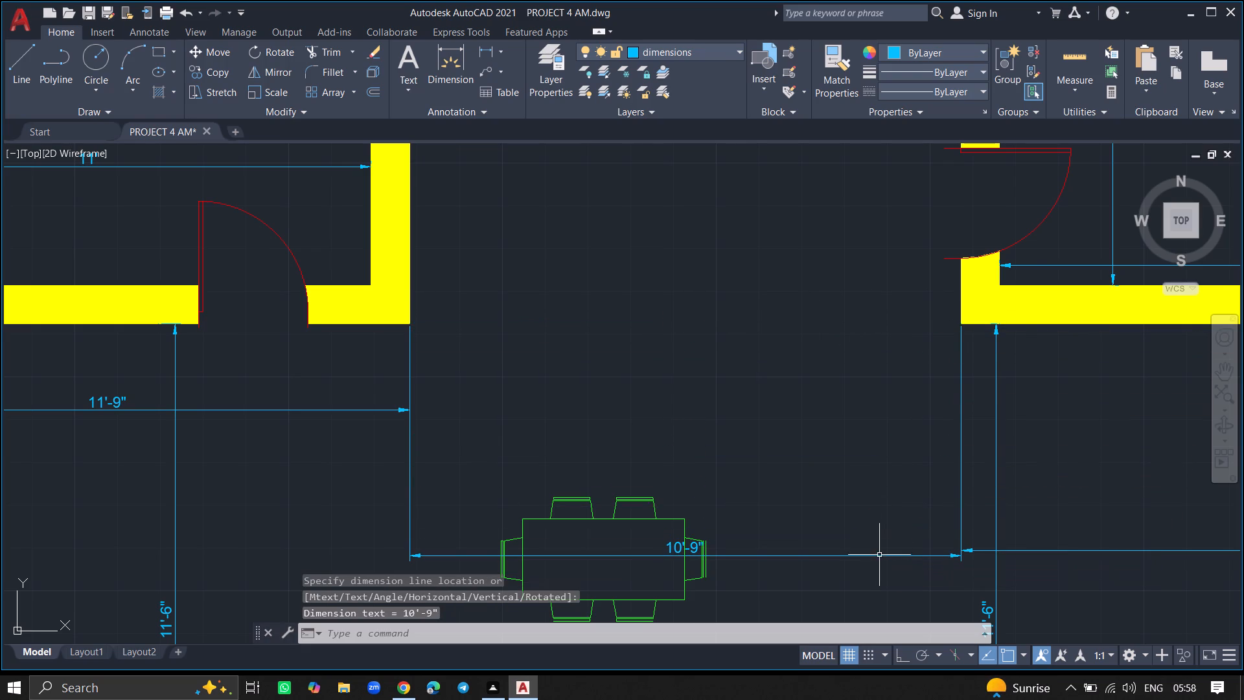
pyautogui.moveTo(879, 552); pyautogui.dragTo(864, 506)
# Make the text layer current.
pyautogui.keyDown('ctrl'); pyautogui.scroll(-4, 864, 506); pyautogui.keyUp('ctrl')
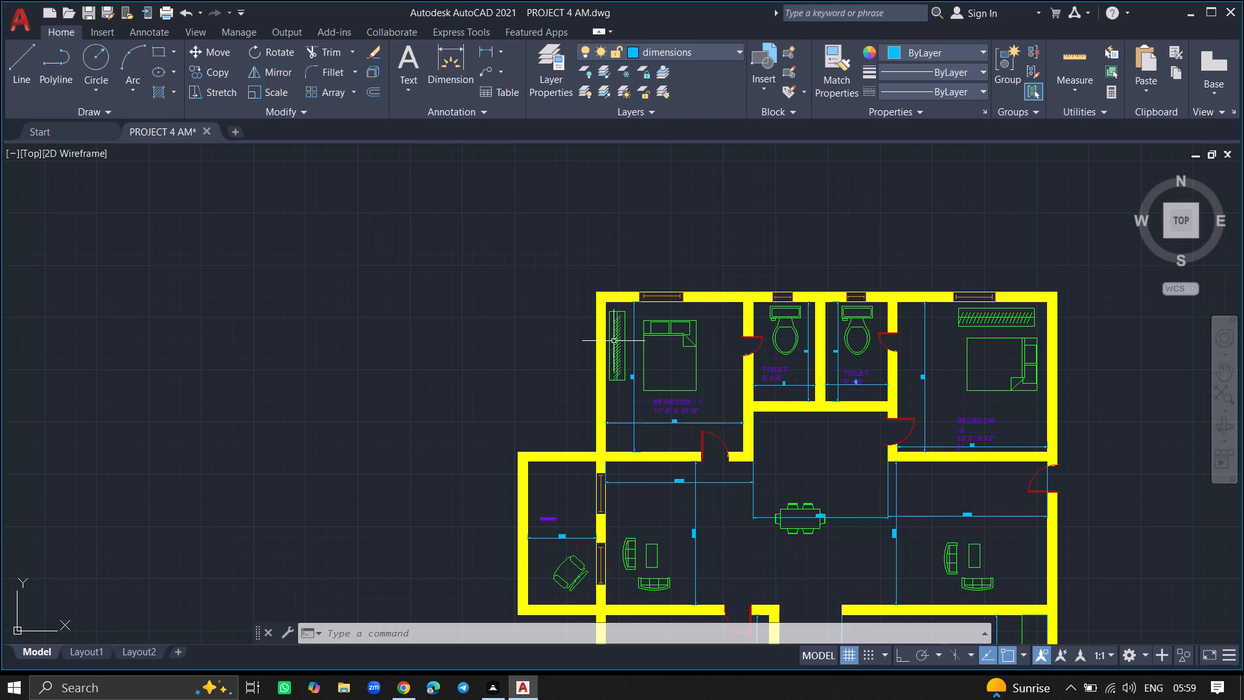
pyautogui.click(560, 92)
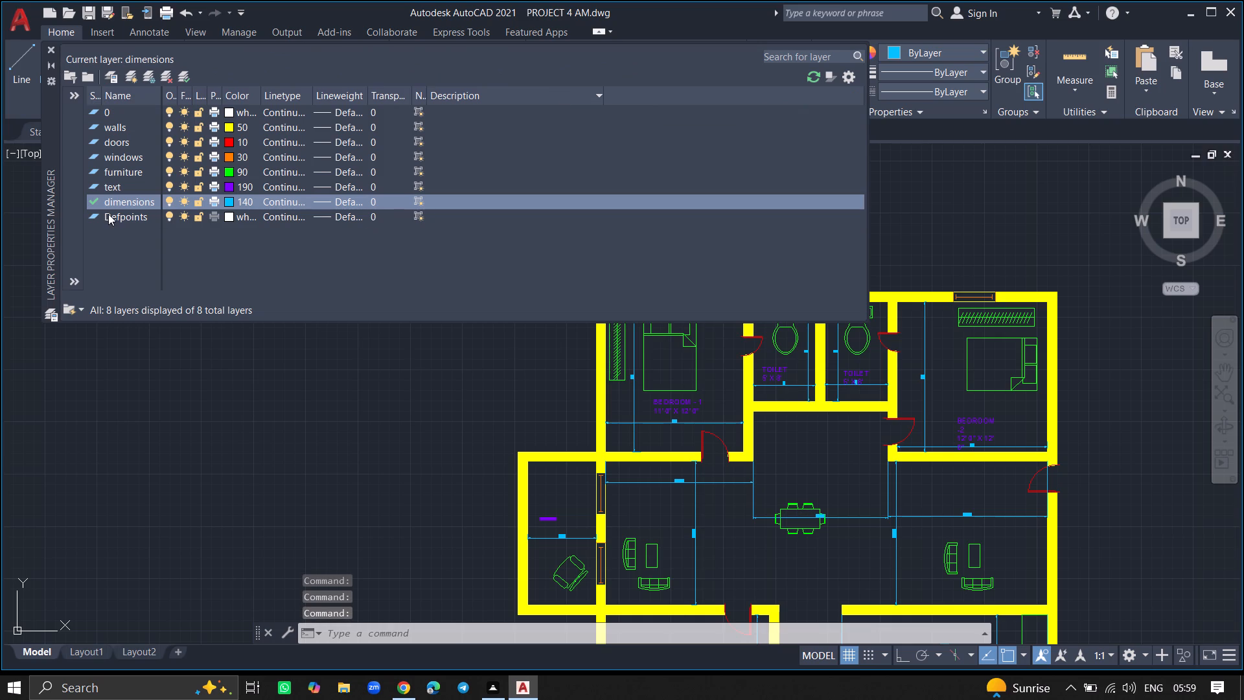
pyautogui.doubleClick(109, 183)
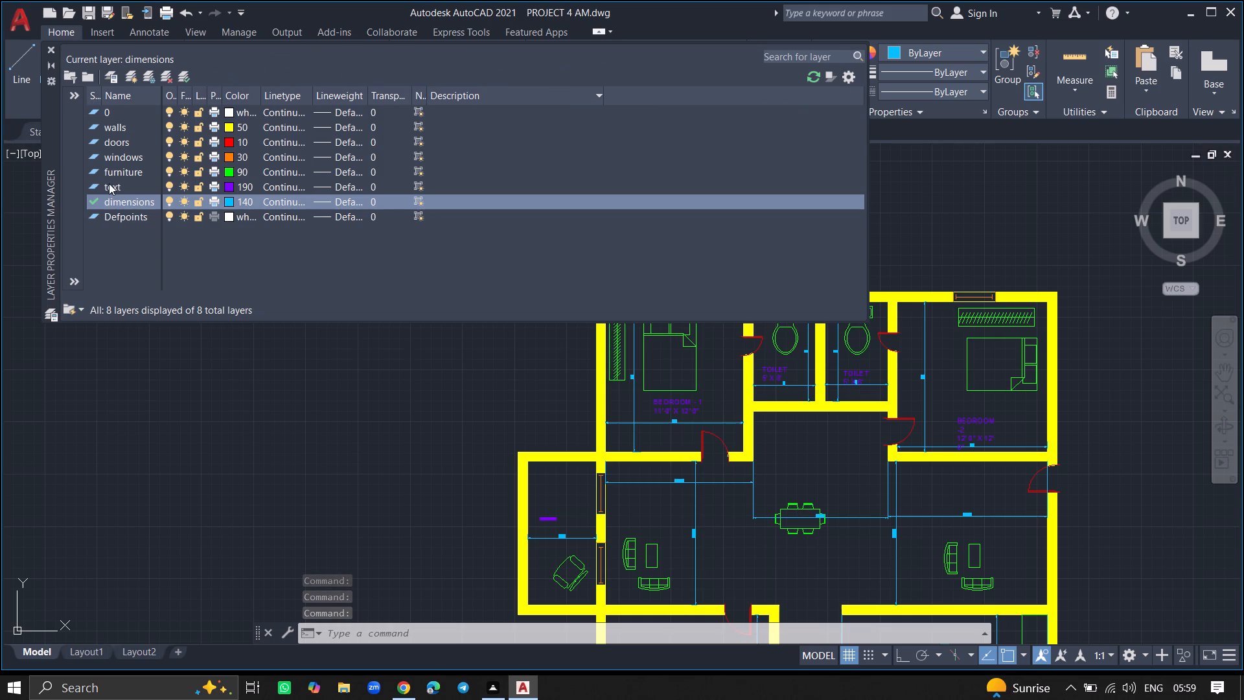
pyautogui.click(51, 47)
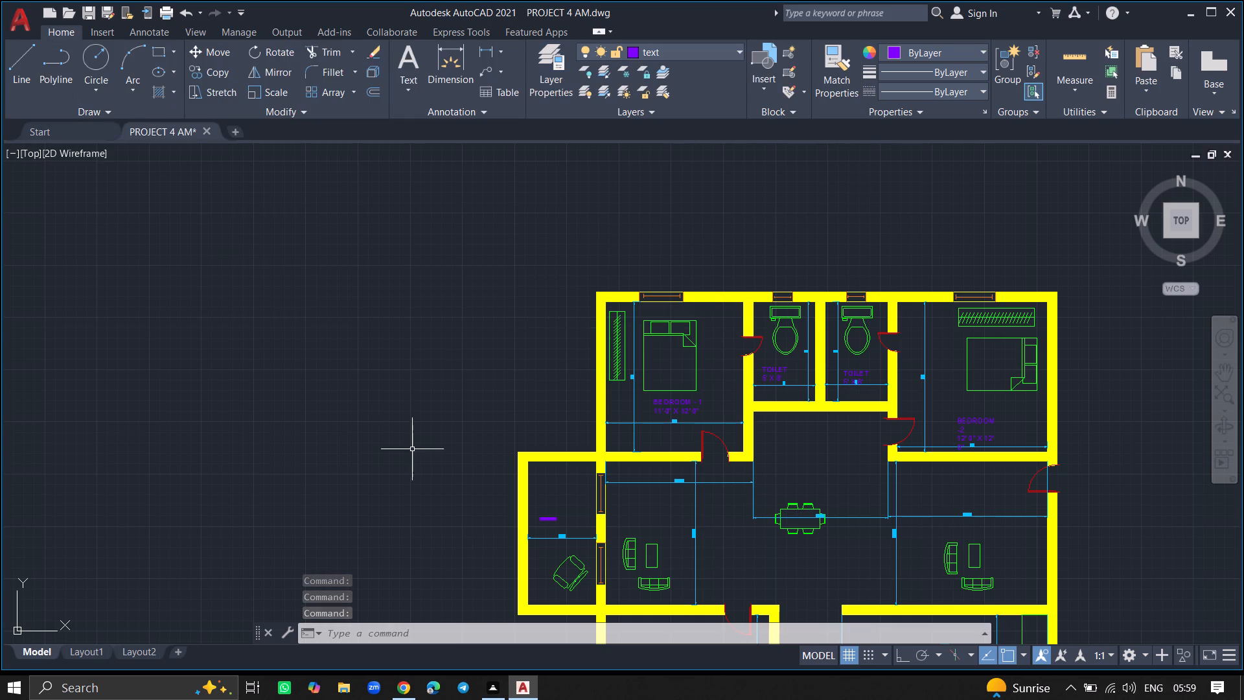
# Place multiline text above the hall's western sofa set, reading HALL with 11' 9" on a second line.
pyautogui.keyDown('ctrl'); pyautogui.scroll(5, 623, 539); pyautogui.keyUp('ctrl')
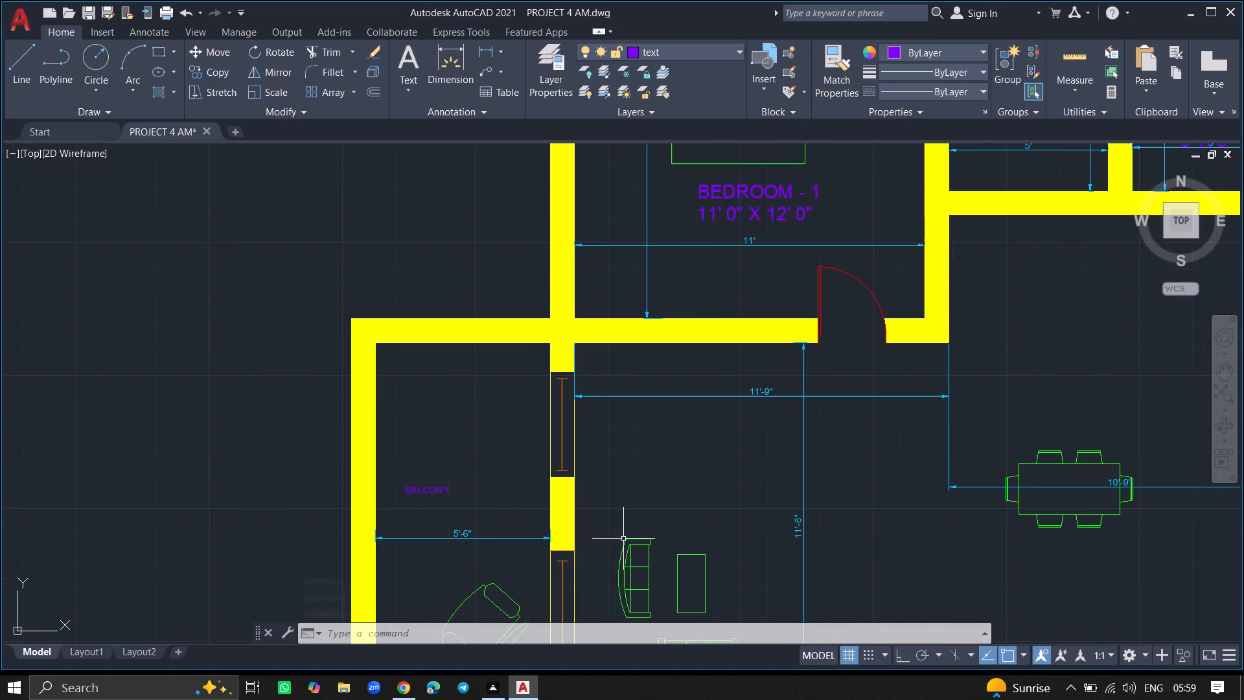
pyautogui.write('MTEXT')
pyautogui.press('Return')
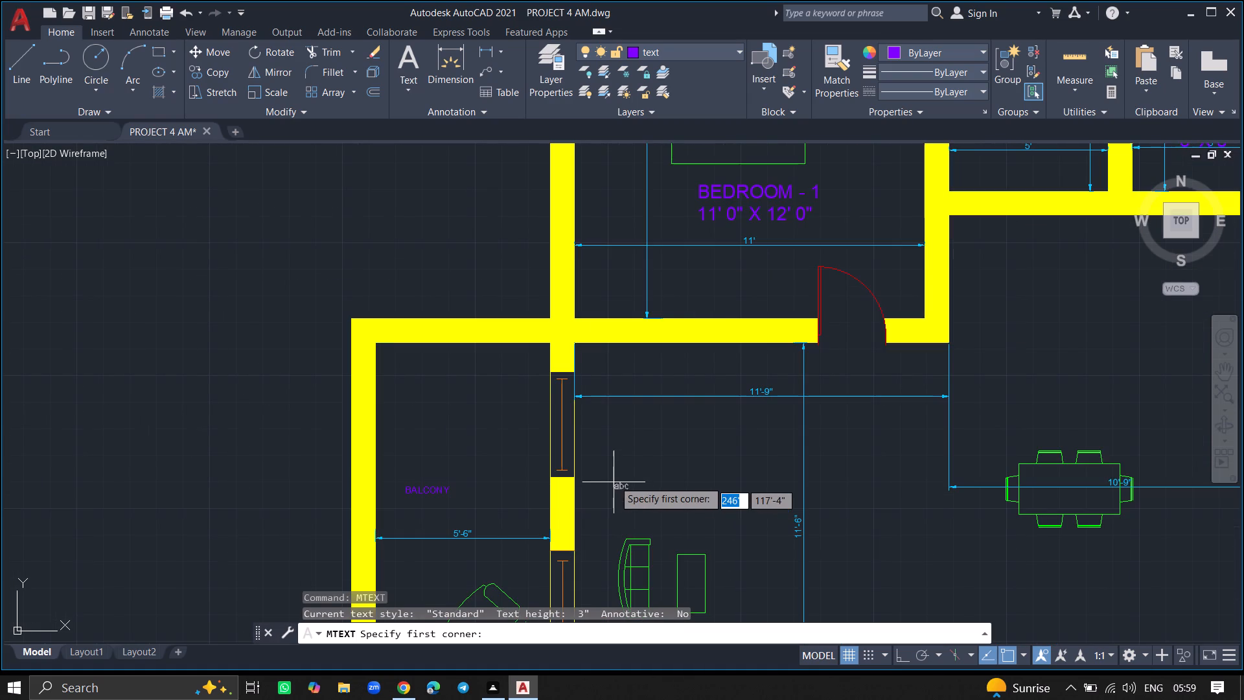
pyautogui.click(612, 469)
pyautogui.click(704, 505)
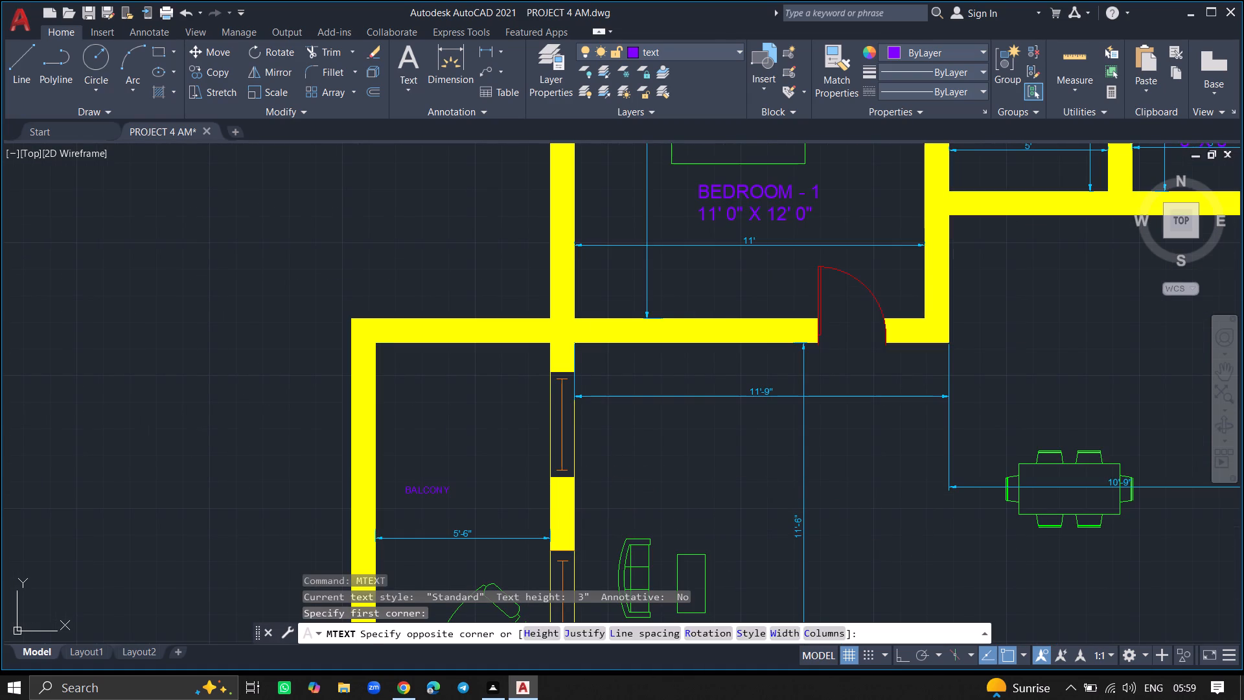
pyautogui.write('HALL')
pyautogui.keyDown('ctrl'); pyautogui.scroll(3, 704, 505); pyautogui.keyUp('ctrl')
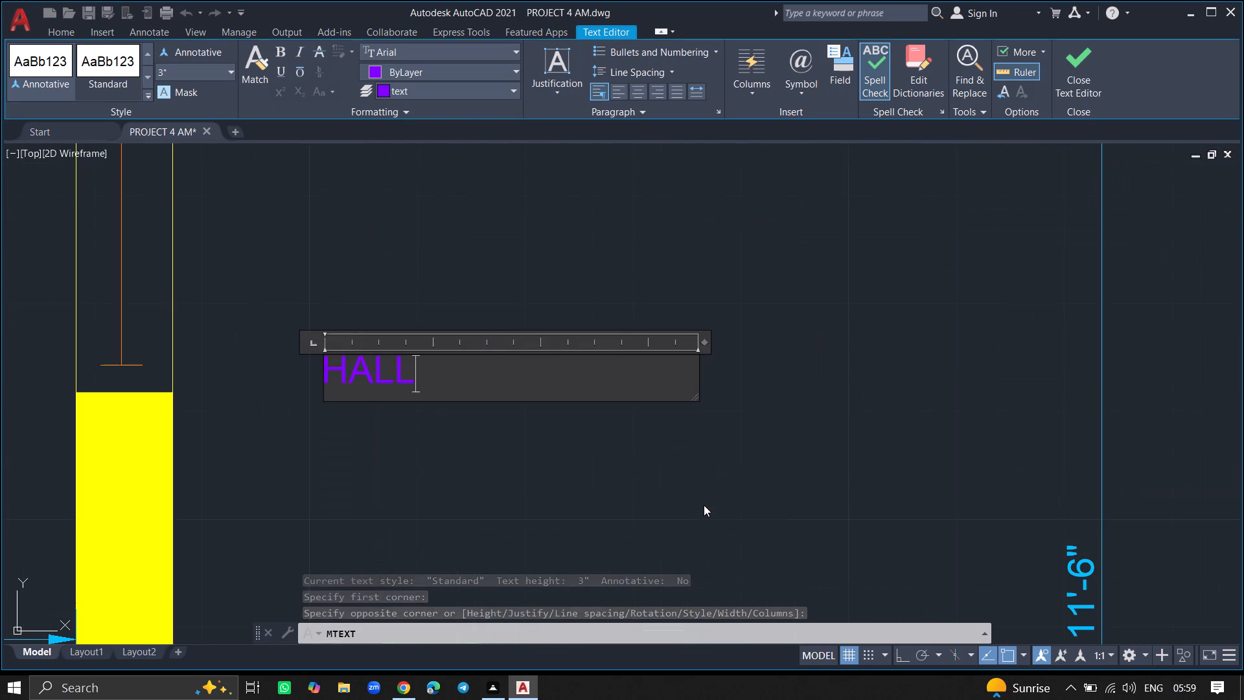
pyautogui.keyDown('ctrl'); pyautogui.scroll(-1, 704, 505); pyautogui.keyUp('ctrl')
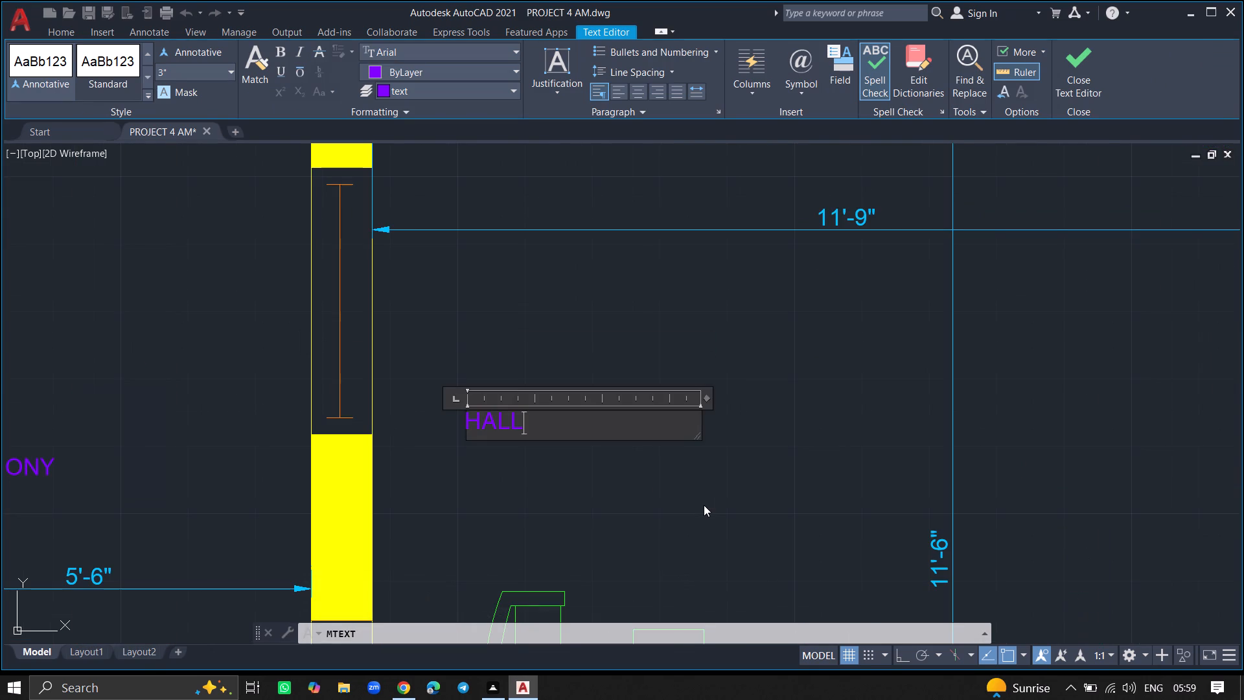
pyautogui.write("11'")
pyautogui.press('space')
pyautogui.press('9')
pyautogui.hotkey('shift', '"')
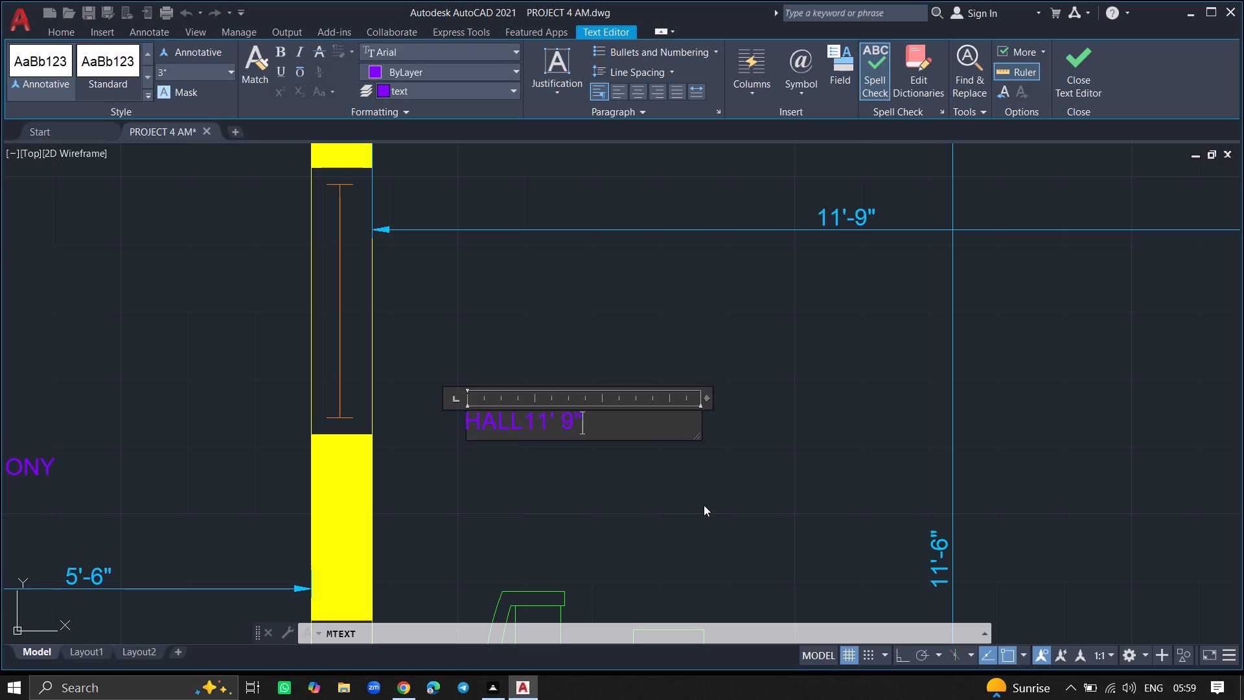
pyautogui.click(526, 421)
pyautogui.press('Return')
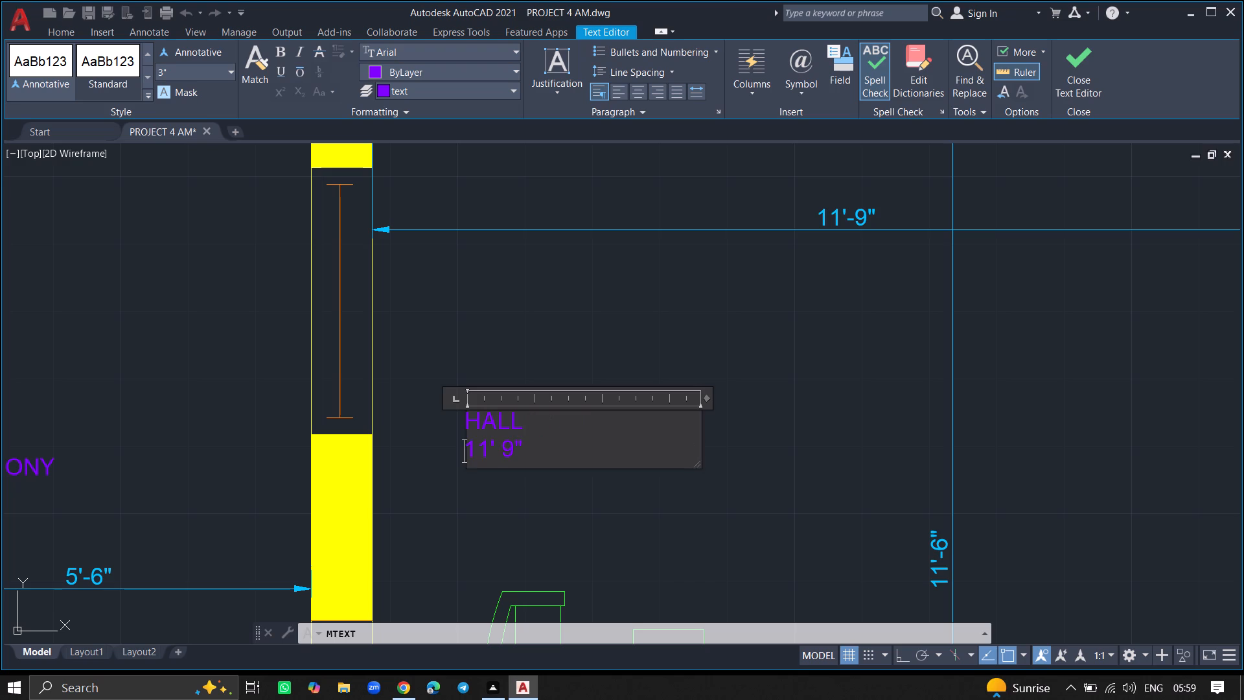
# Complete the HALL label's size line as 11' 9" X 11' 6".
pyautogui.click(527, 454)
pyautogui.press('space')
pyautogui.write('X')
pyautogui.press('space')
pyautogui.write("11'")
pyautogui.press('space')
pyautogui.write('8"')
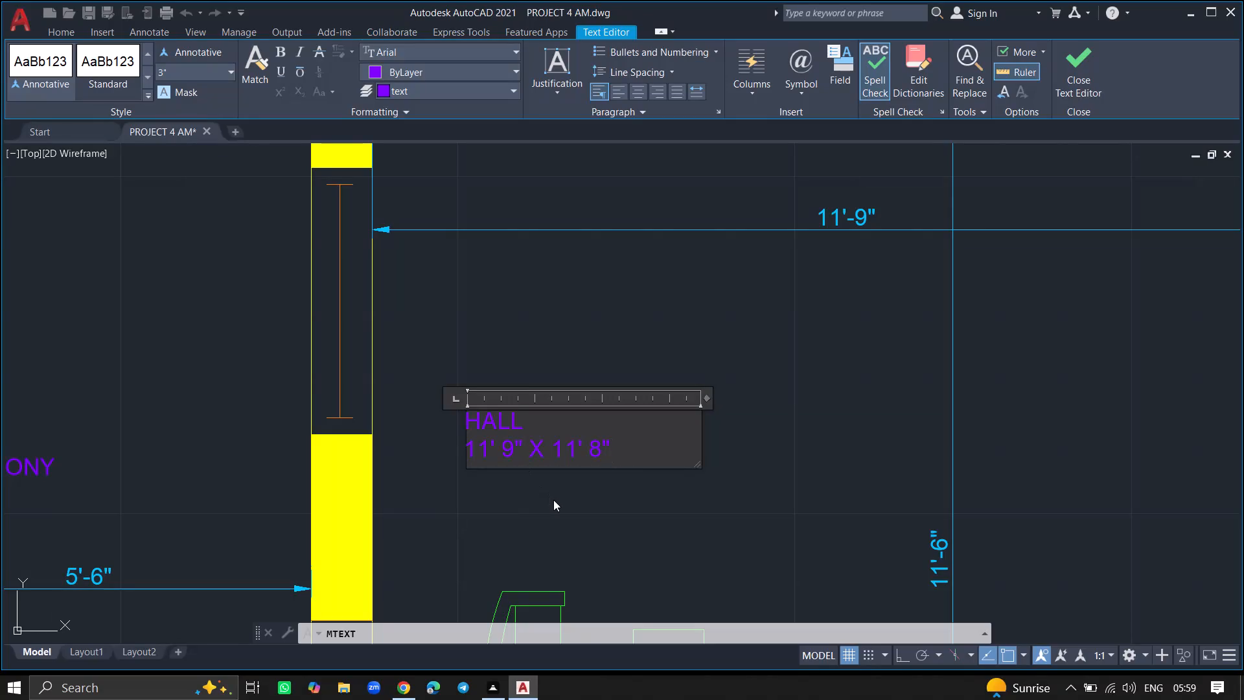
pyautogui.press('BackSpace')
pyautogui.press('BackSpace')
pyautogui.press('6')
pyautogui.hotkey('shift', '"')
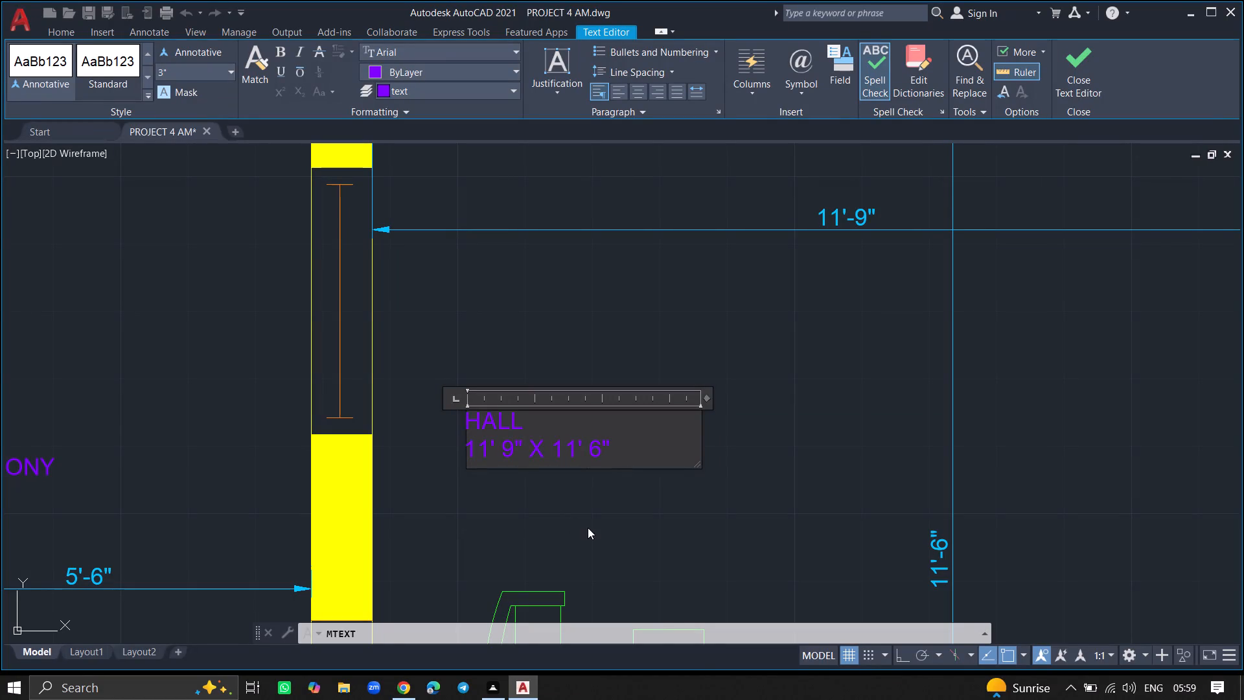
pyautogui.click(588, 528)
# Place multiline text reading DINNING just above the dining table, between the hall and the eastern sofa area.
pyautogui.keyDown('ctrl'); pyautogui.scroll(-4, 588, 528); pyautogui.keyUp('ctrl')
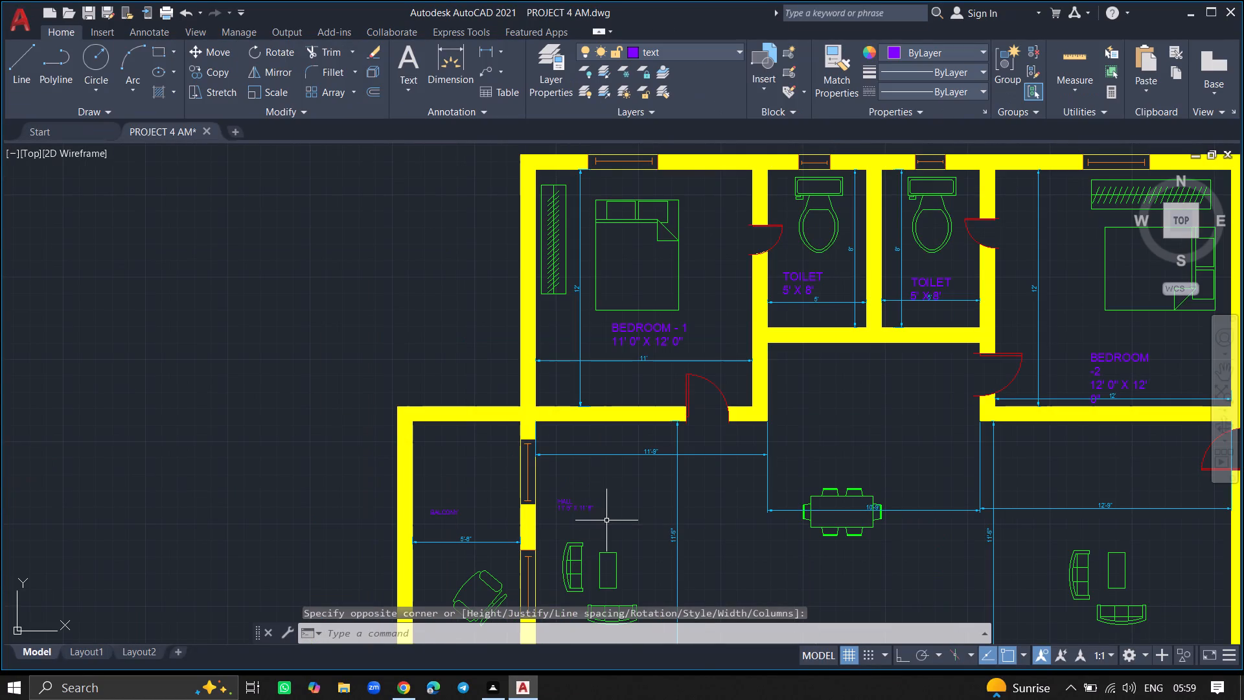
pyautogui.keyDown('ctrl'); pyautogui.scroll(-1, 614, 517); pyautogui.keyUp('ctrl')
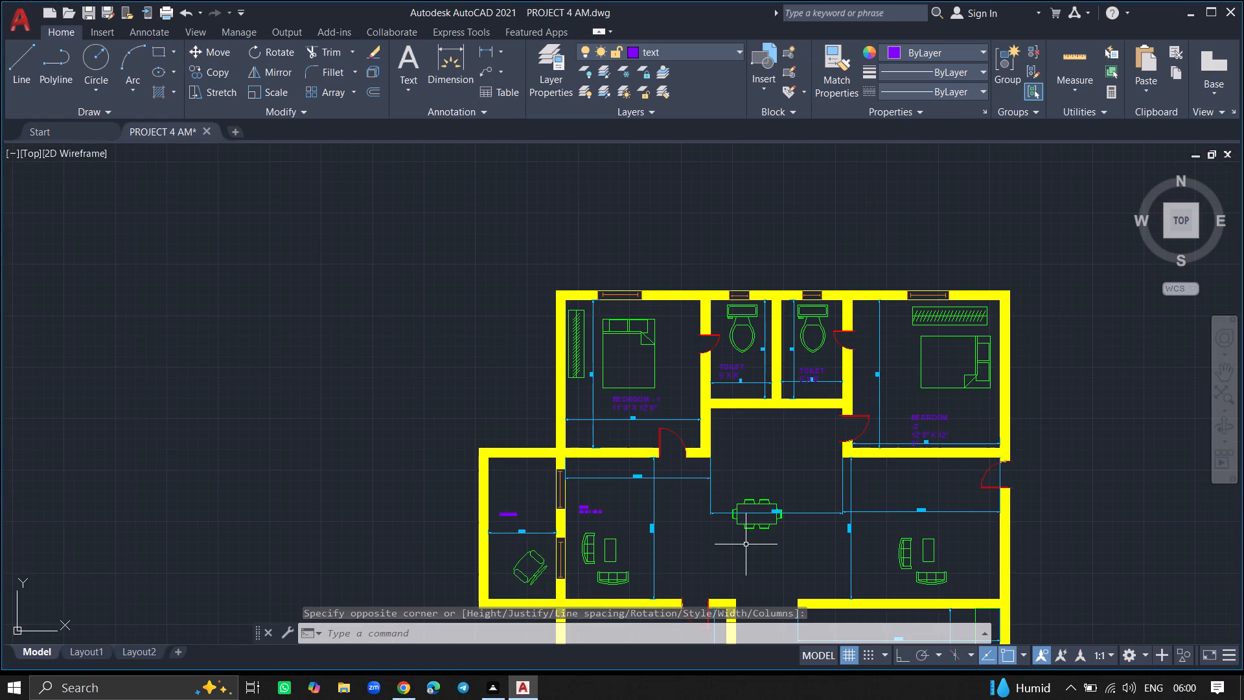
pyautogui.keyDown('ctrl'); pyautogui.scroll(2, 748, 488); pyautogui.keyUp('ctrl')
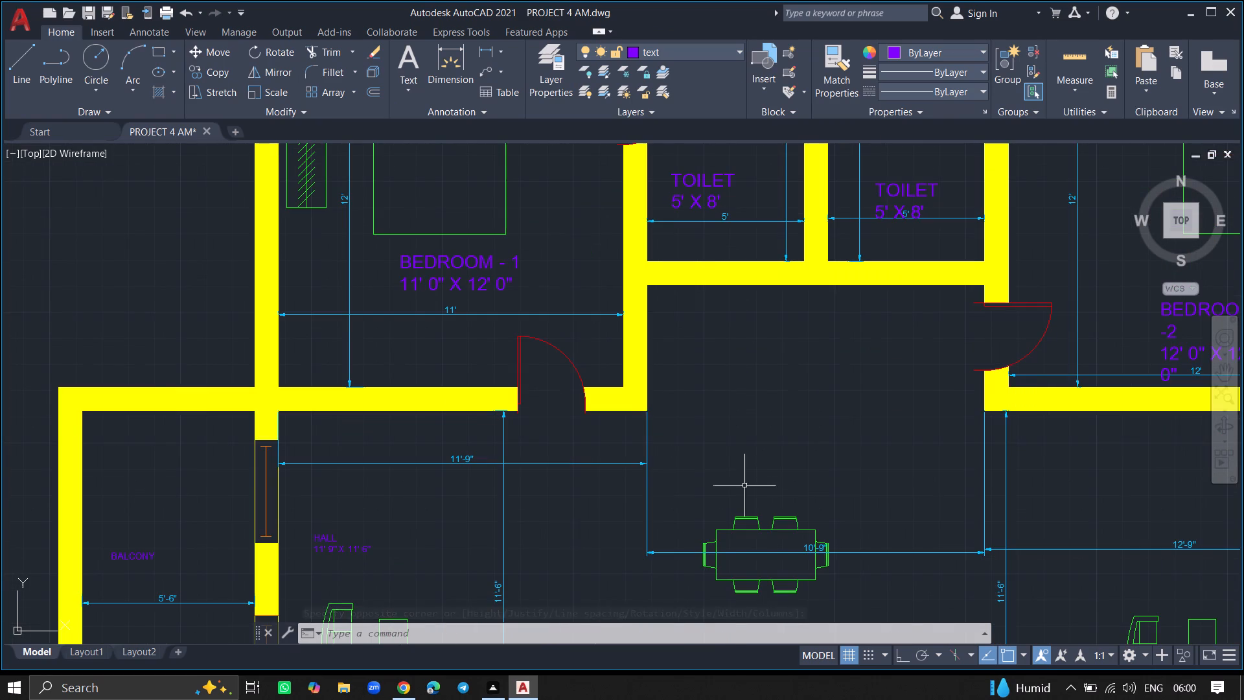
pyautogui.press('space')
pyautogui.keyDown('ctrl'); pyautogui.scroll(1, 715, 474); pyautogui.keyUp('ctrl')
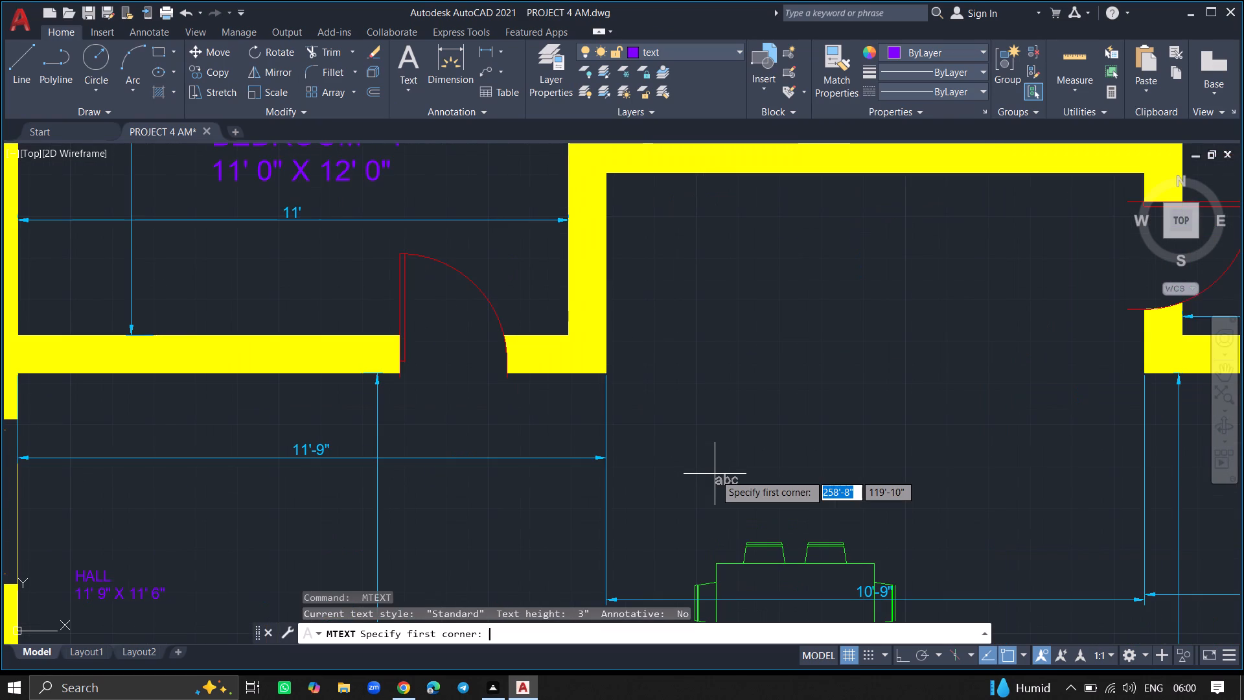
pyautogui.click(715, 474)
pyautogui.click(715, 474)
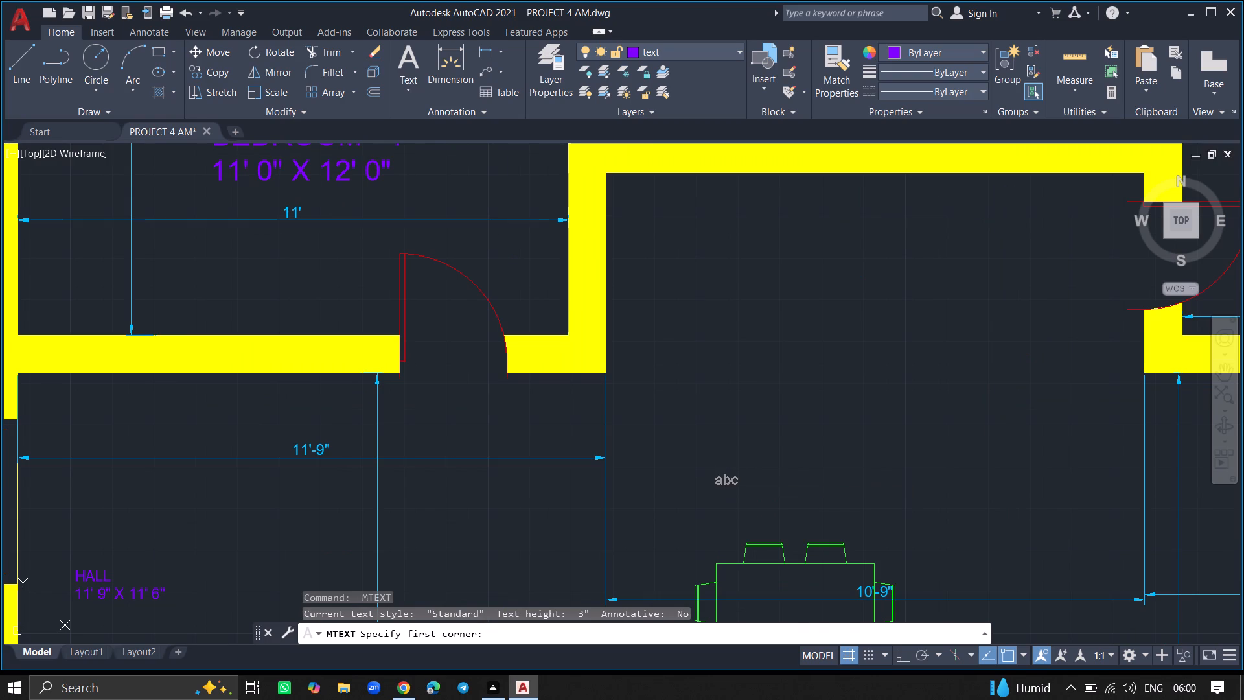
pyautogui.click(900, 504)
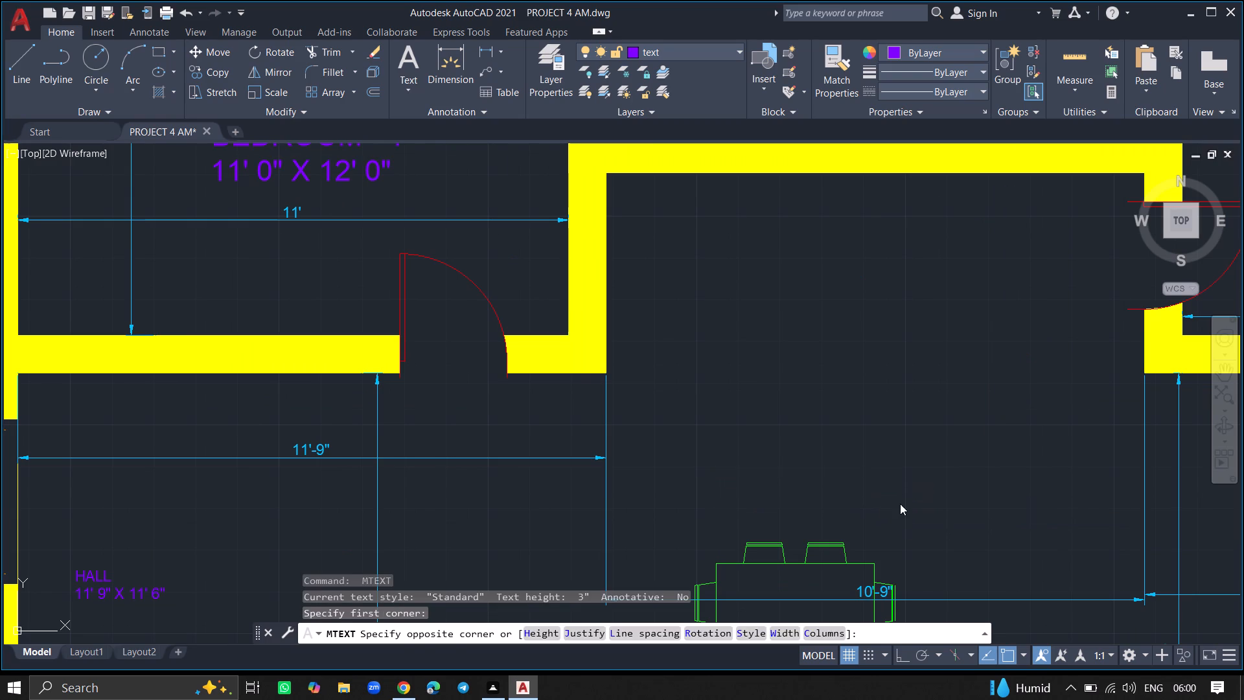
pyautogui.write('DINNING')
pyautogui.press('space')
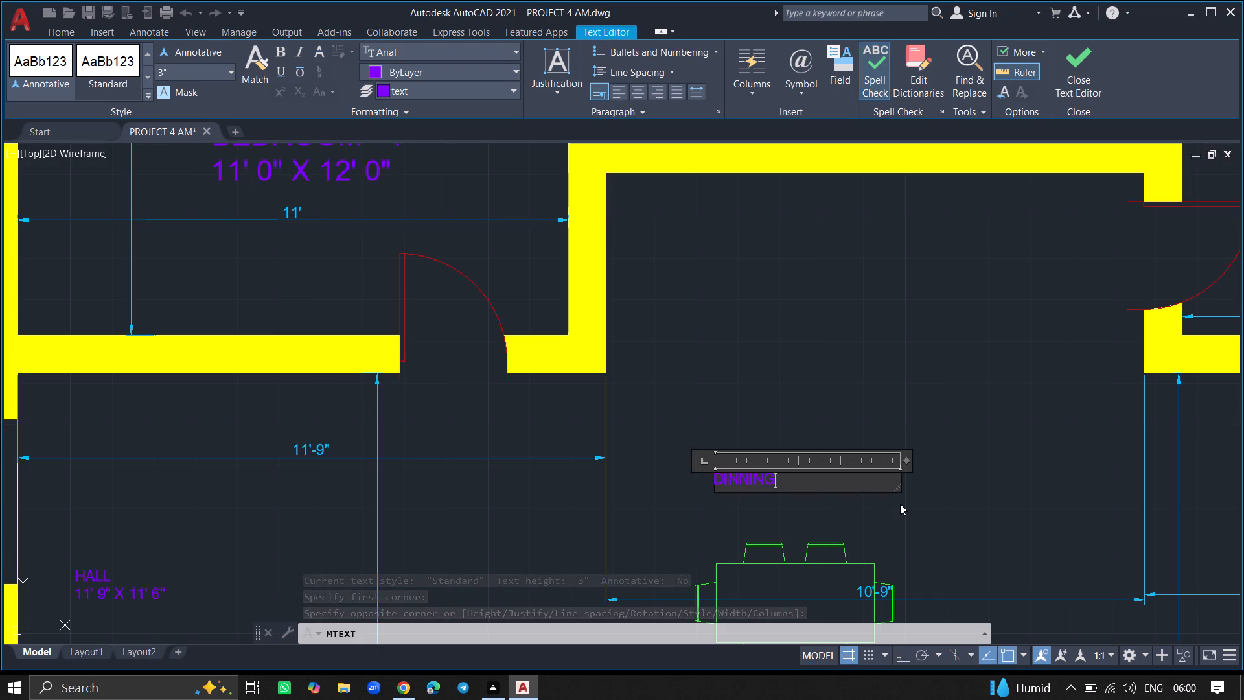
pyautogui.keyDown('ctrl'); pyautogui.scroll(3, 900, 504); pyautogui.keyUp('ctrl')
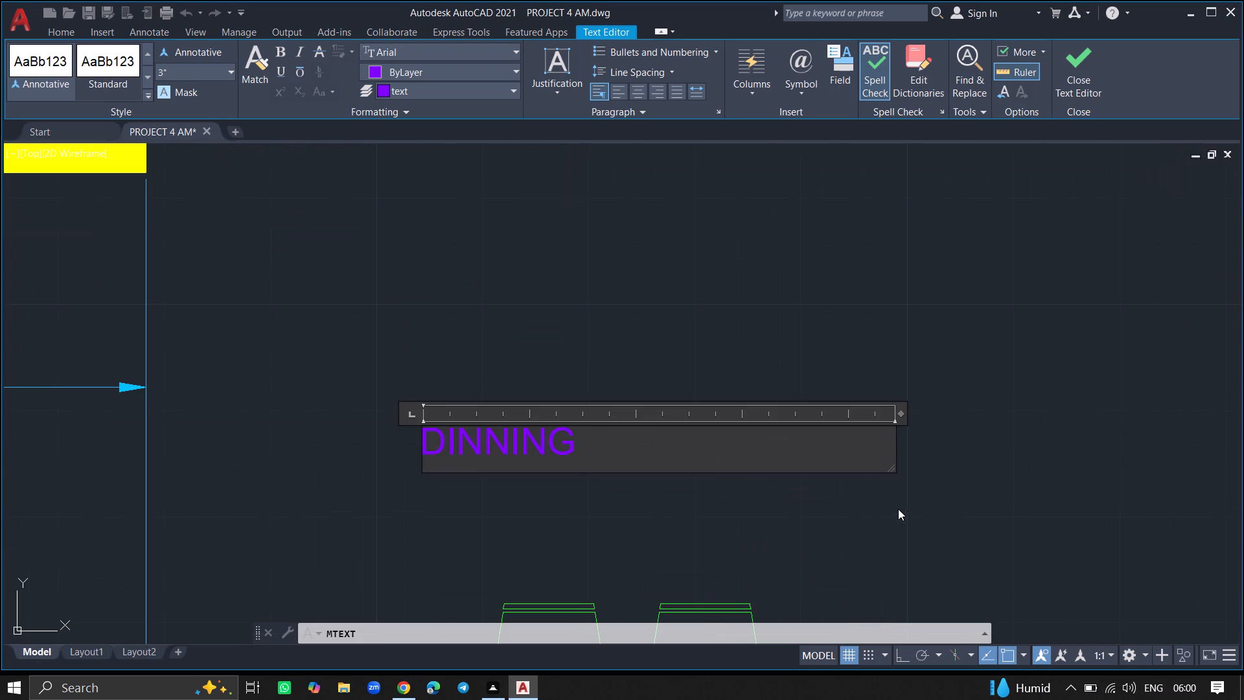
pyautogui.click(893, 519)
pyautogui.keyDown('ctrl'); pyautogui.scroll(-4, 884, 447); pyautogui.keyUp('ctrl')
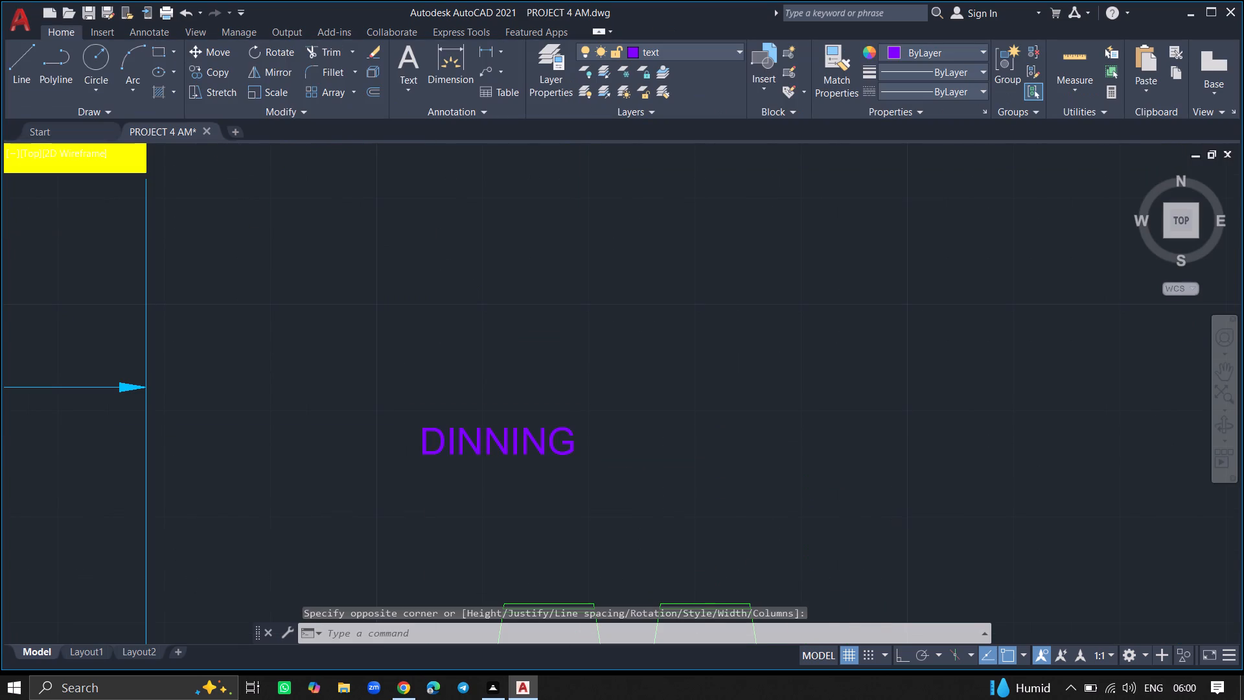
pyautogui.click(883, 447)
pyautogui.keyDown('ctrl'); pyautogui.scroll(-5, 883, 447); pyautogui.keyUp('ctrl')
pyautogui.click(883, 447)
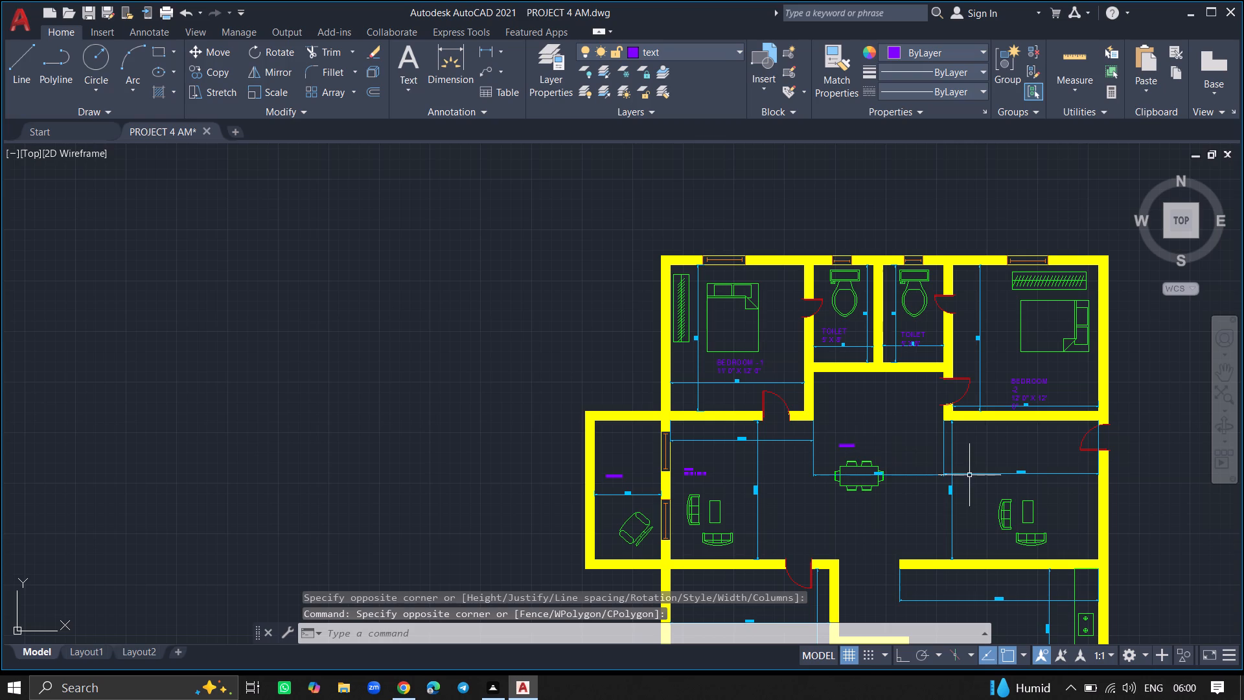
# Place multiline text above the eastern sofa set, reading DRAWING with 12'9" X 11' 6" on a second line.
pyautogui.keyDown('ctrl'); pyautogui.scroll(3, 1015, 491); pyautogui.keyUp('ctrl')
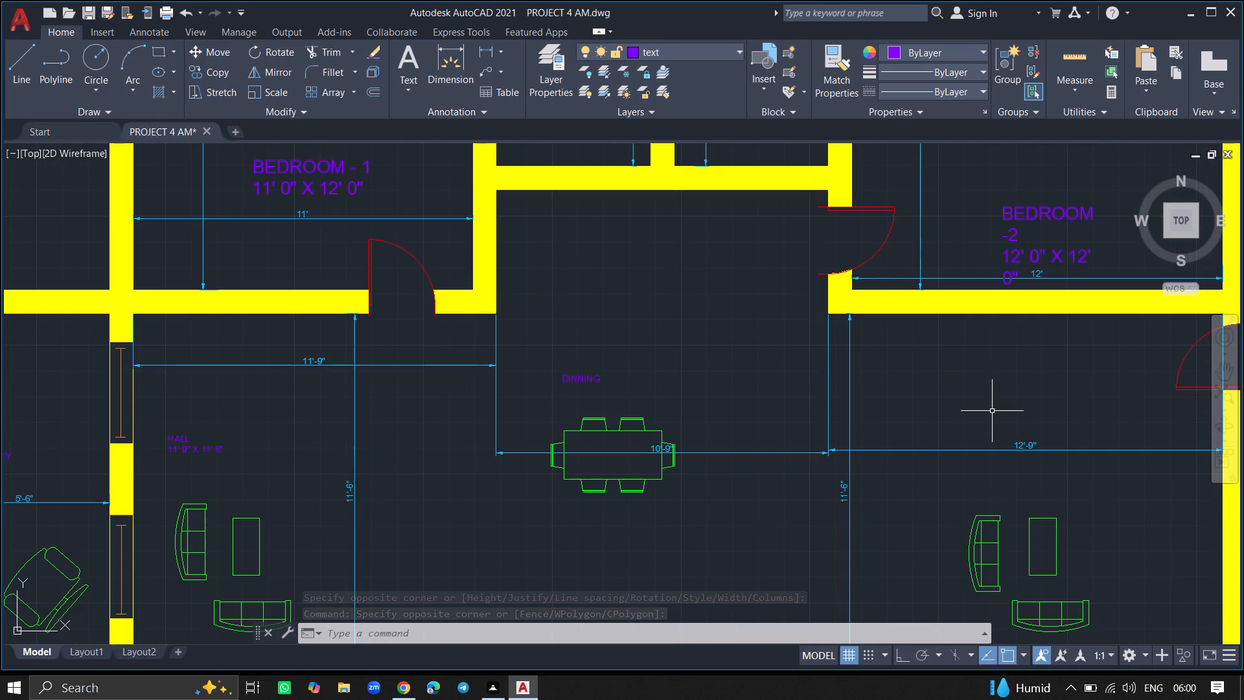
pyautogui.write('MTEXT')
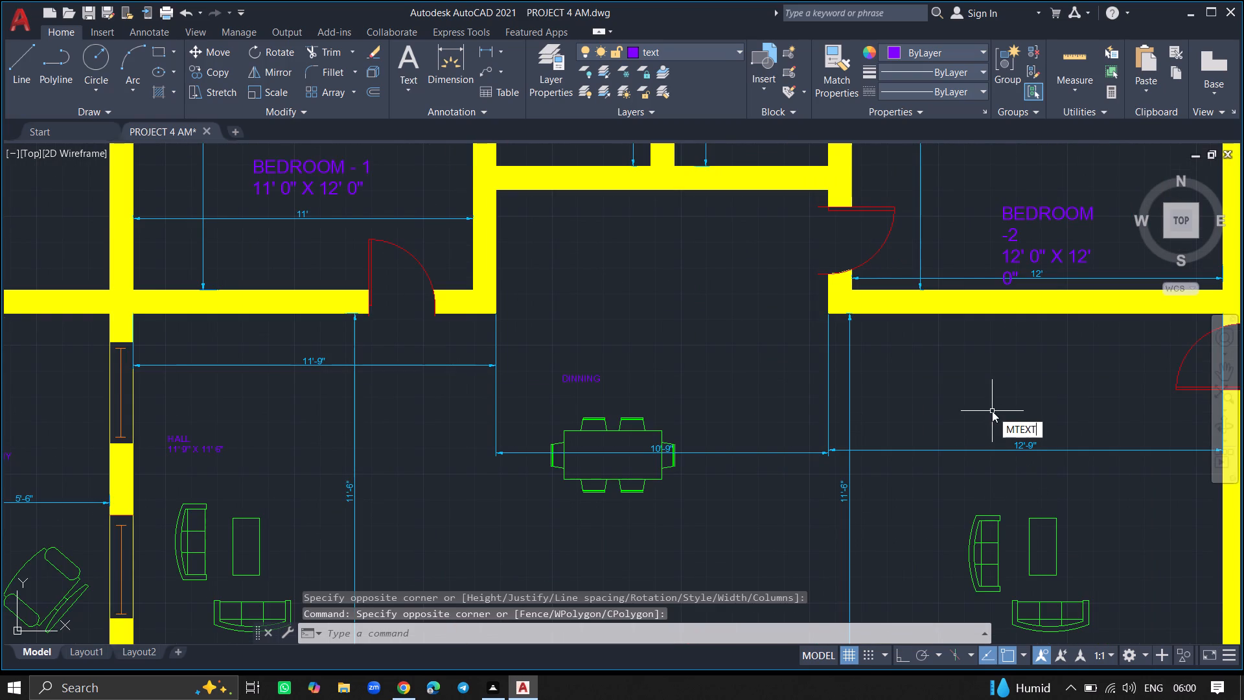
pyautogui.press('Return')
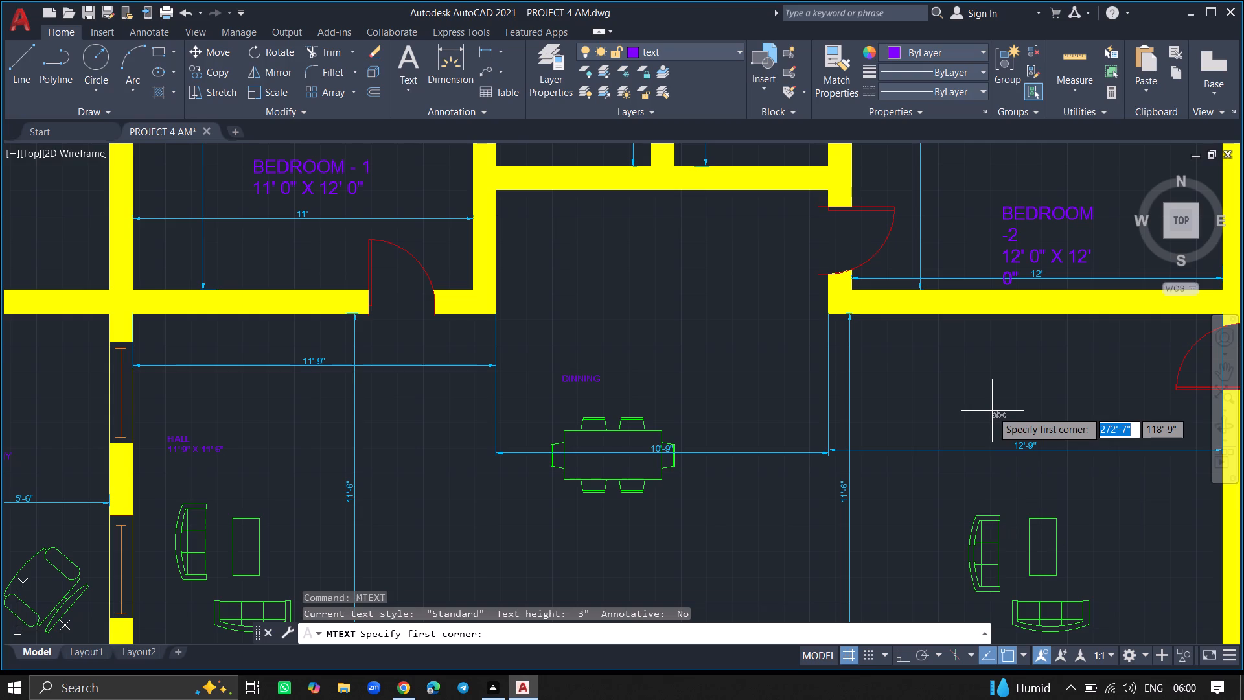
pyautogui.click(942, 380)
pyautogui.click(1081, 398)
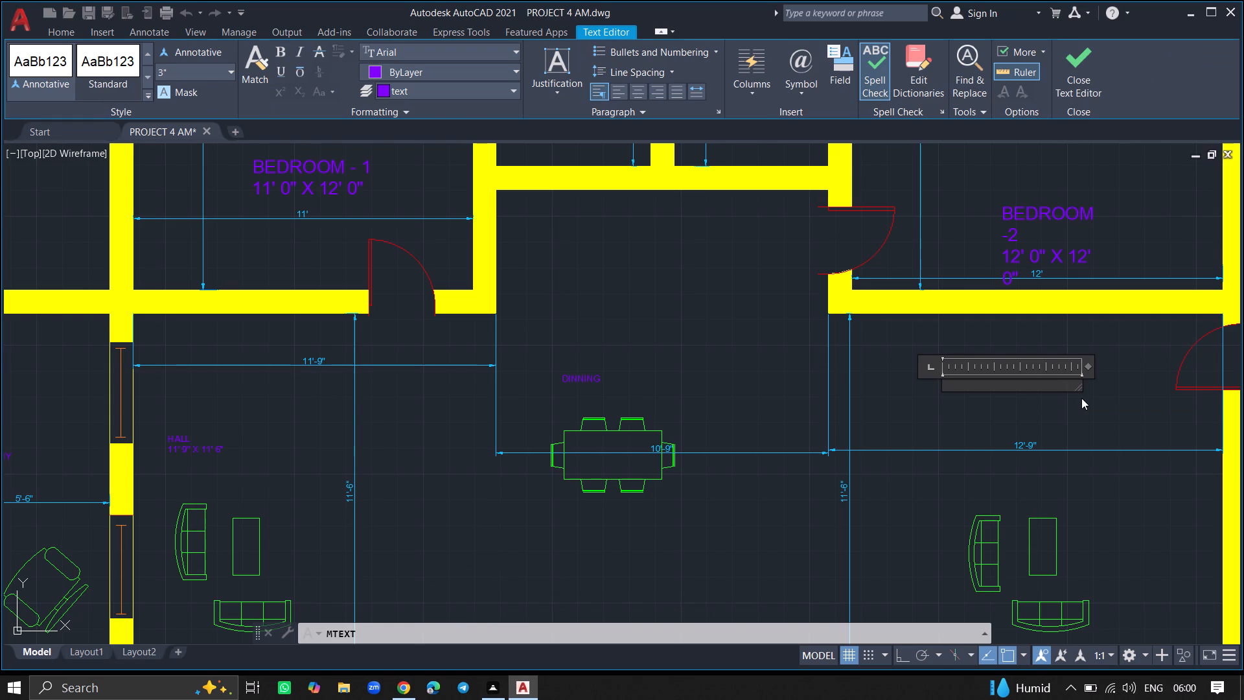
pyautogui.write('DR')
pyautogui.write('AWING')
pyautogui.press('space')
pyautogui.press('Return')
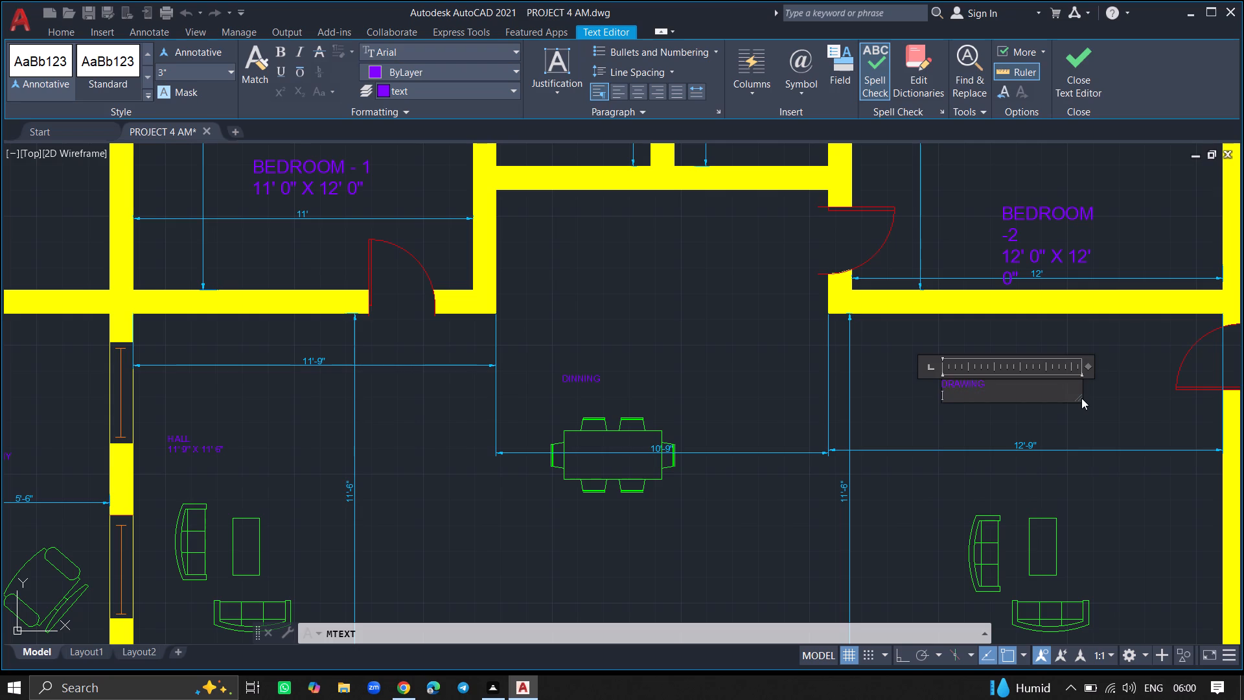
pyautogui.write('12')
pyautogui.write("'9")
pyautogui.write('" X 11')
pyautogui.write("' 6")
pyautogui.hotkey('shift', '"')
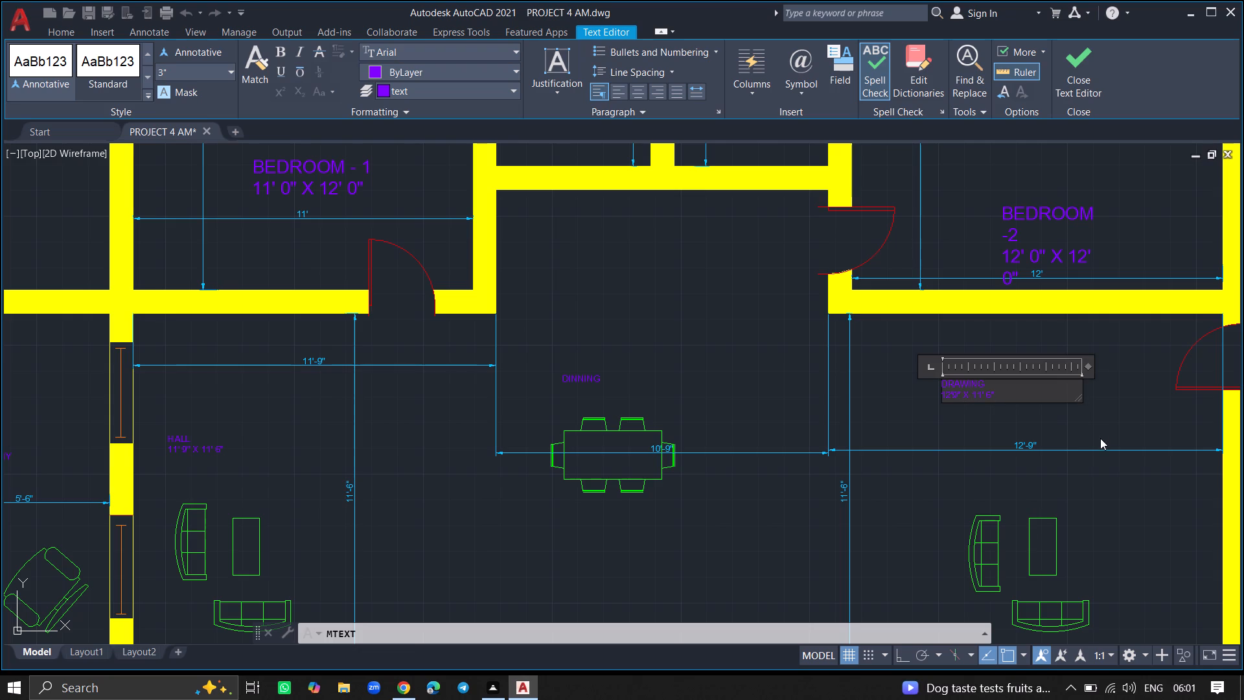
pyautogui.click(1100, 438)
# Place multiline text near the north wall of the southwest bedroom, reading BEDROOM with 13' 1" X 15' 4" on a second line.
pyautogui.keyDown('ctrl'); pyautogui.scroll(-6, 1100, 438); pyautogui.keyUp('ctrl')
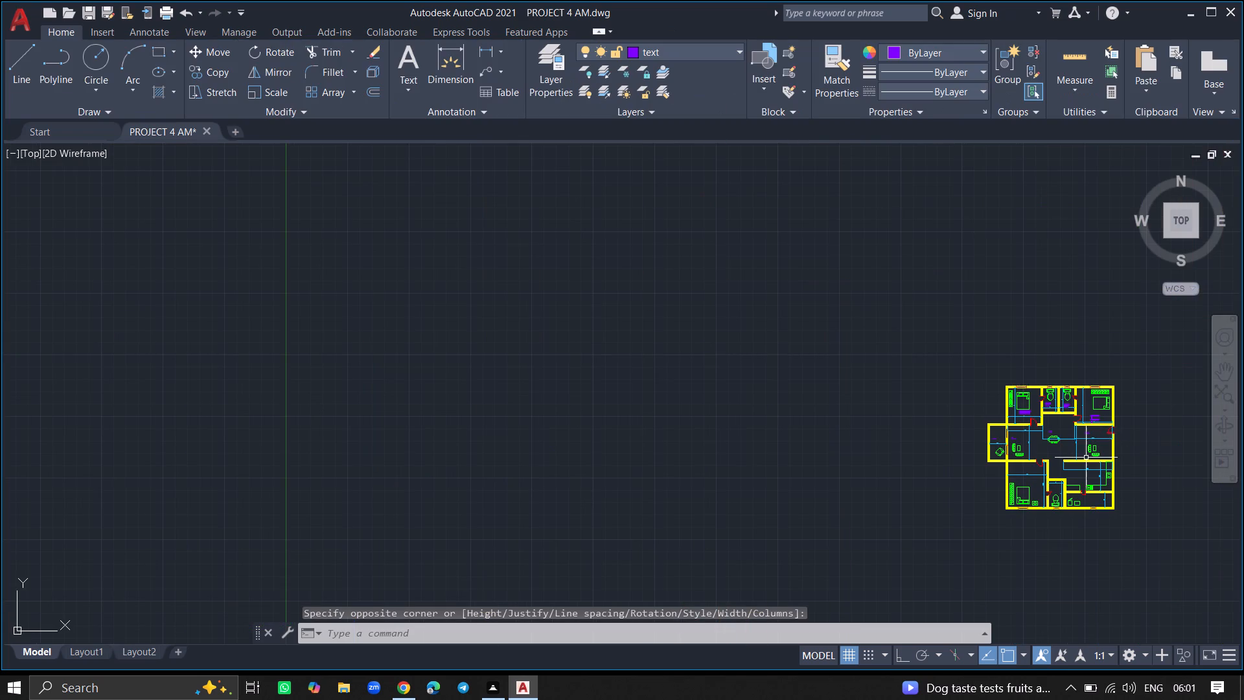
pyautogui.keyDown('ctrl'); pyautogui.scroll(2, 1033, 495); pyautogui.keyUp('ctrl')
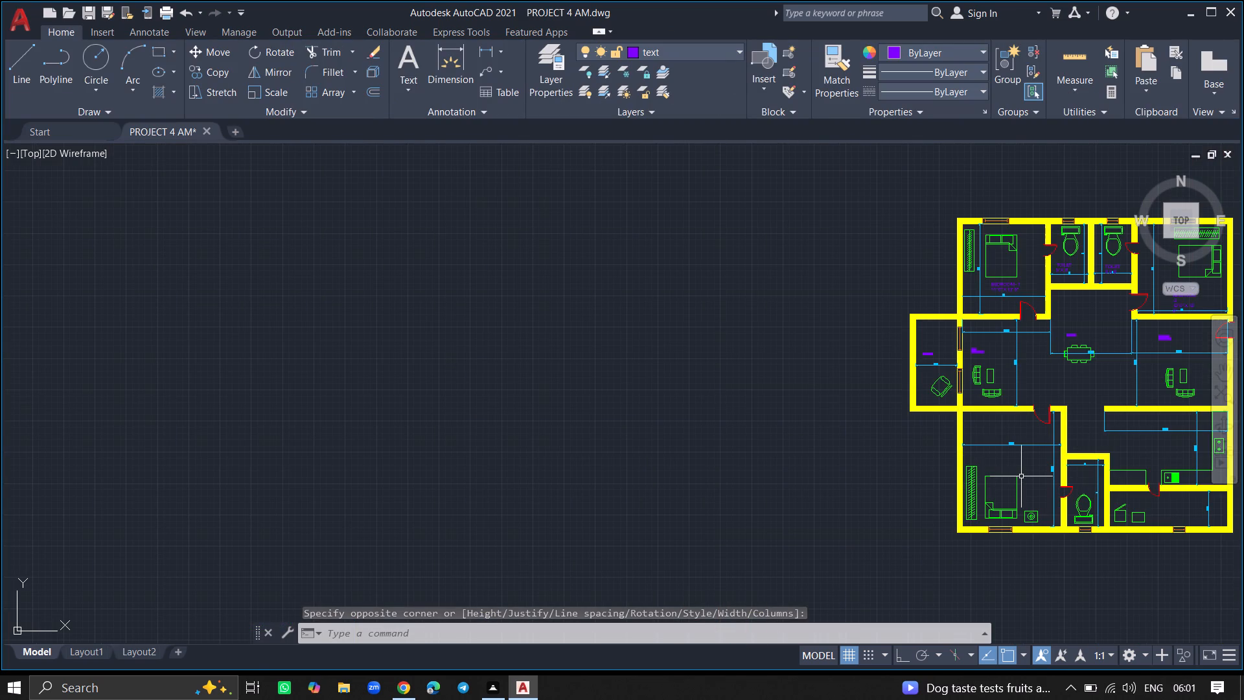
pyautogui.keyDown('ctrl'); pyautogui.scroll(3, 997, 434); pyautogui.keyUp('ctrl')
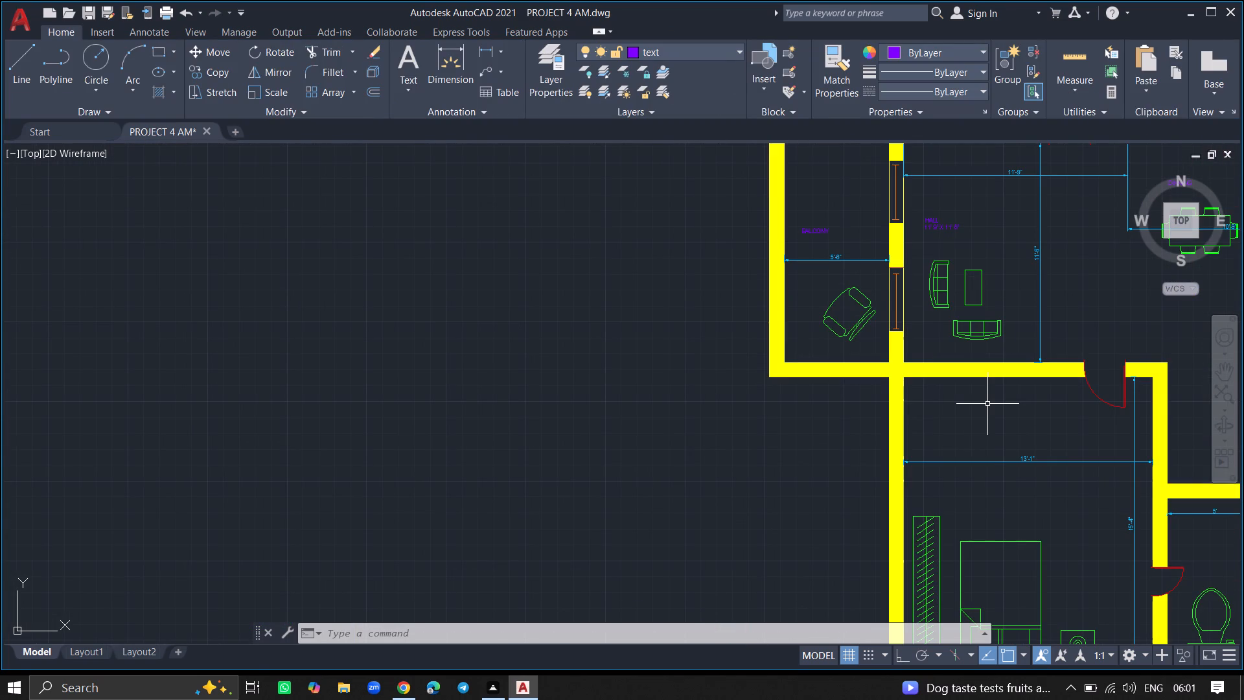
pyautogui.press('space')
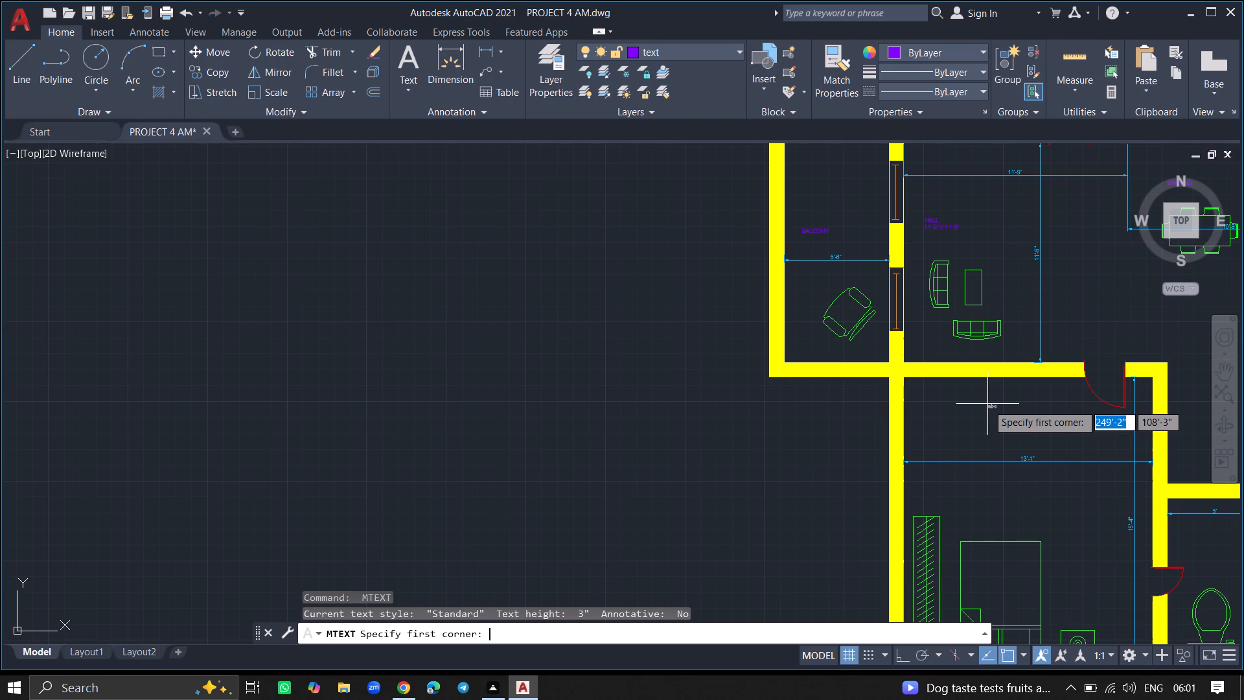
pyautogui.keyDown('ctrl'); pyautogui.scroll(1, 987, 404); pyautogui.keyUp('ctrl')
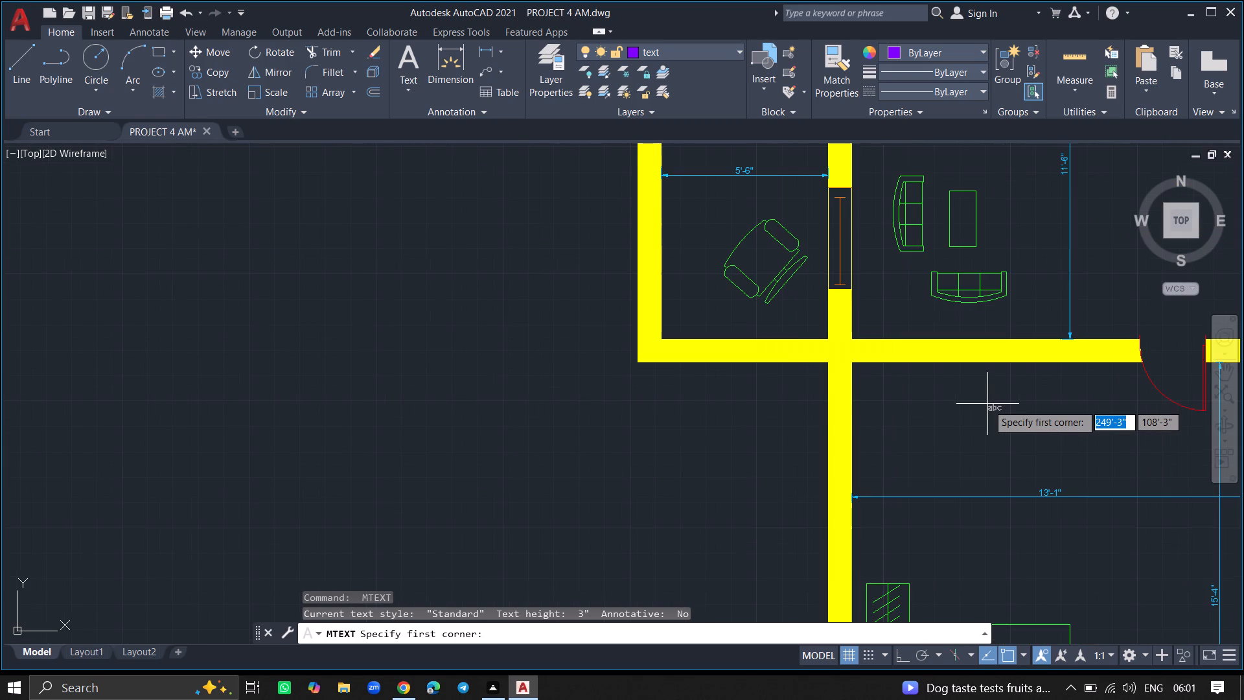
pyautogui.click(938, 389)
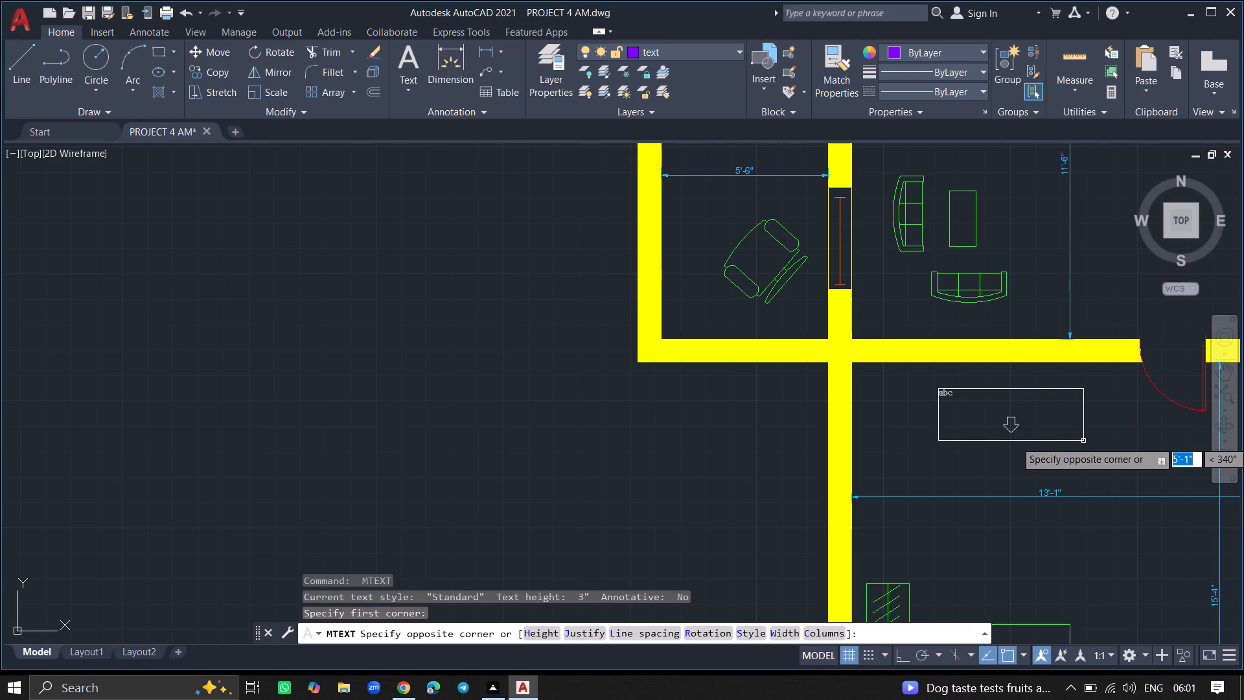
pyautogui.click(1085, 441)
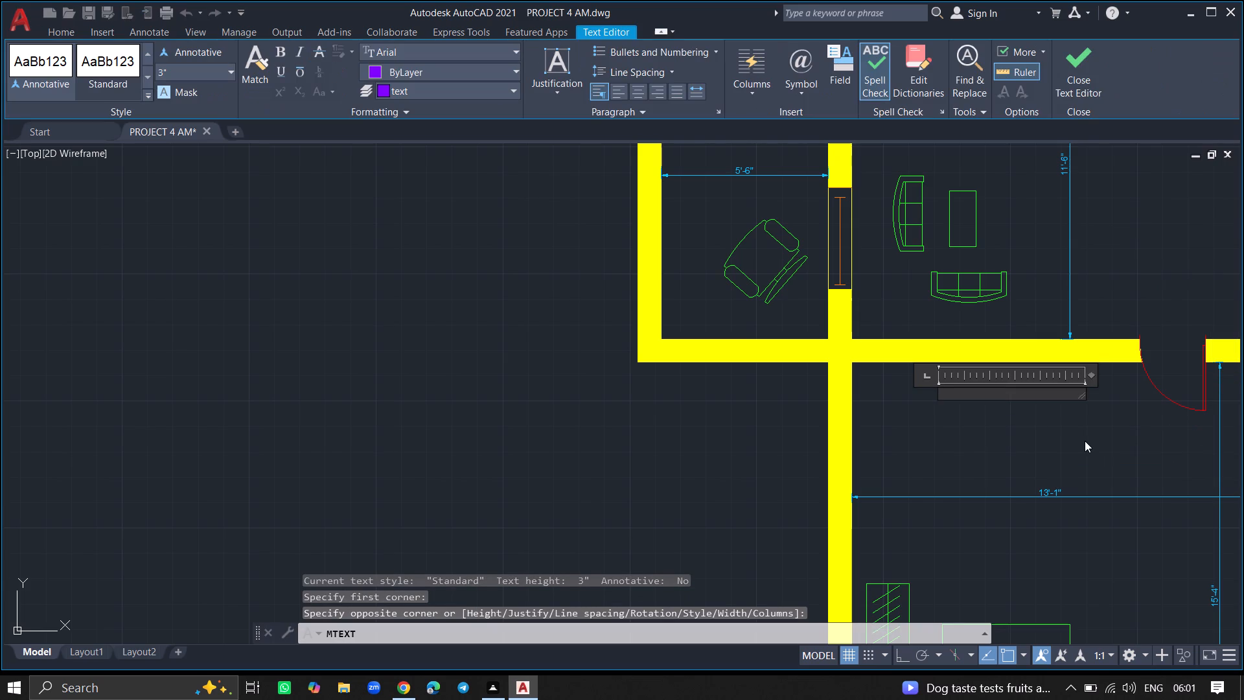
pyautogui.write('BEDROOM')
pyautogui.press('space')
pyautogui.press('Return')
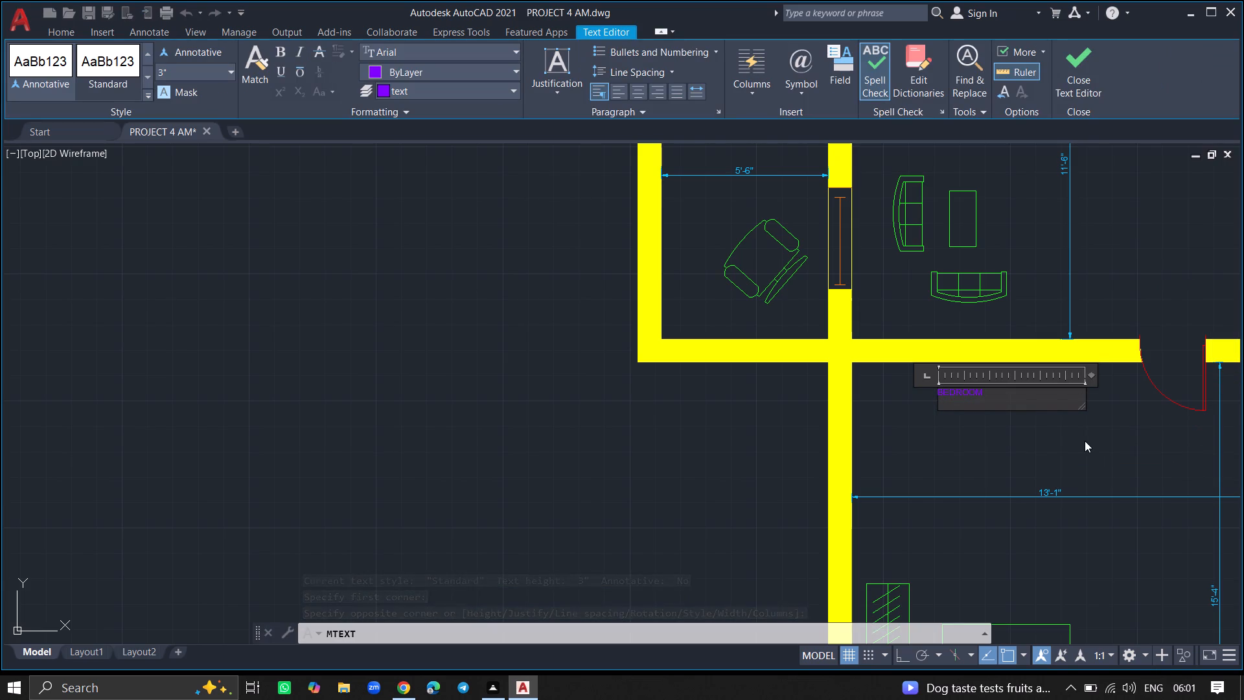
pyautogui.write("13' 1")
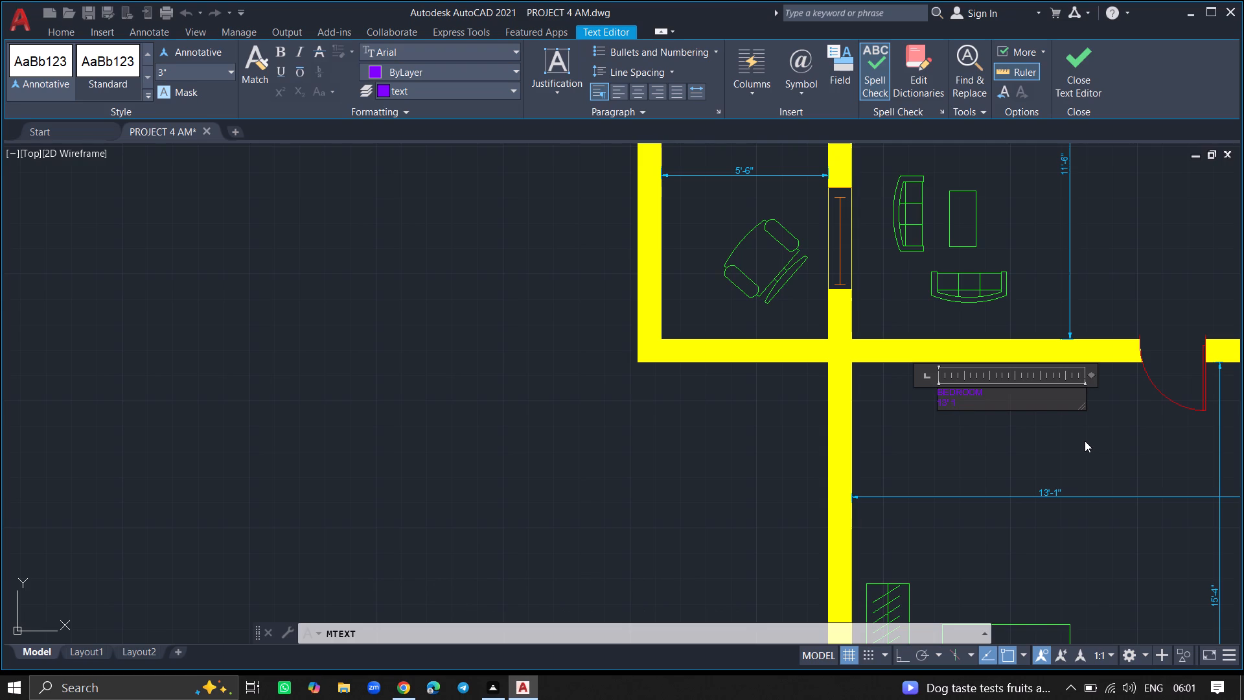
pyautogui.write('" X 15\'')
pyautogui.press('space')
pyautogui.press('4')
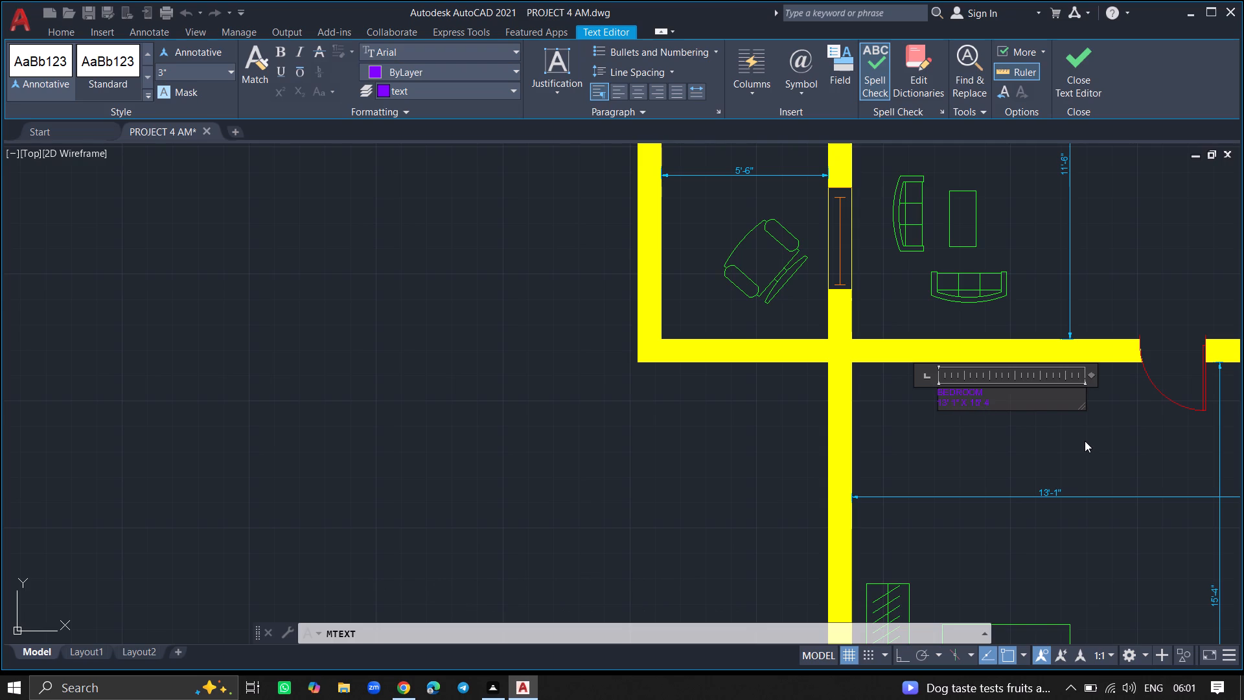
pyautogui.hotkey('shift', '"')
pyautogui.click(1085, 441)
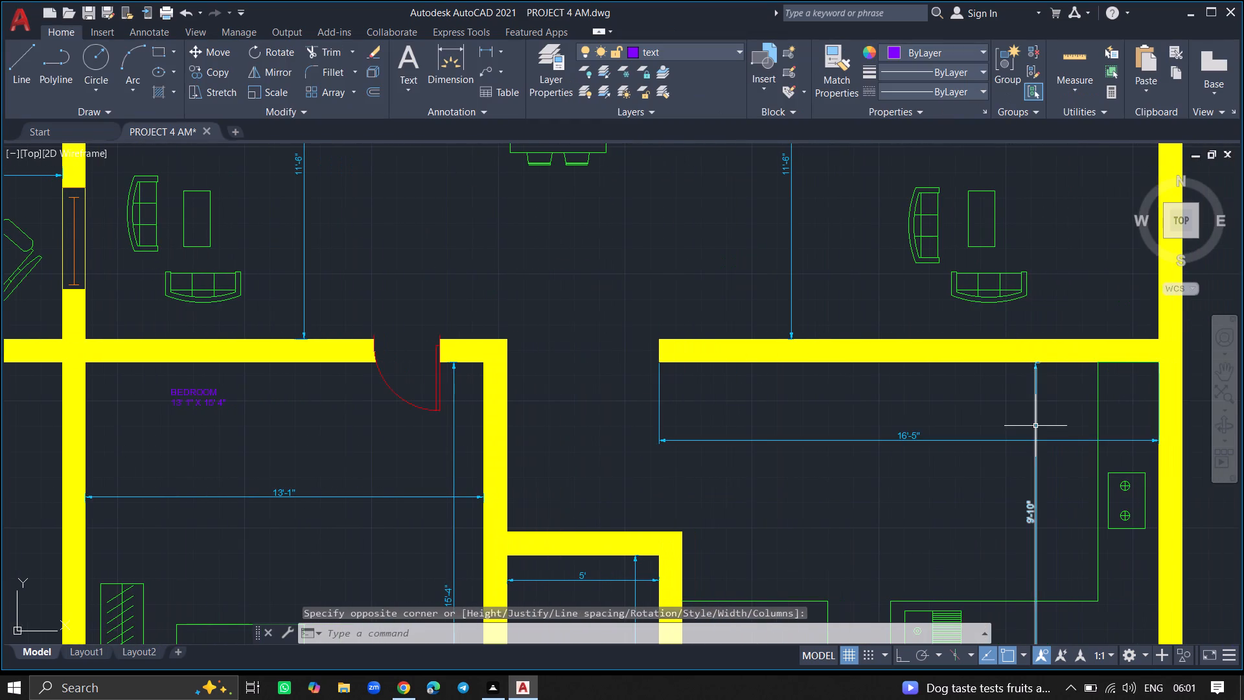
# Place multiline text above the toilet fixture in the south bathroom, reading TOILET with 5' 0" X 9' 0" on a second line.
pyautogui.keyDown('ctrl'); pyautogui.scroll(-3, 1035, 426); pyautogui.keyUp('ctrl')
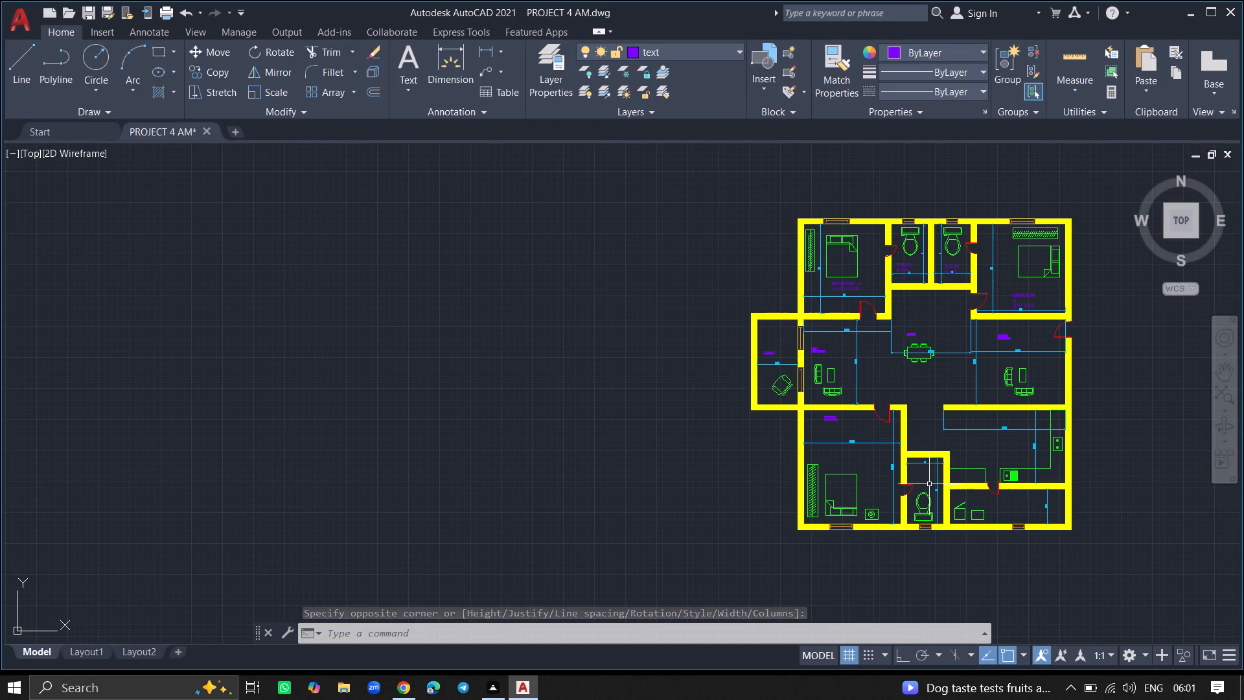
pyautogui.keyDown('ctrl'); pyautogui.scroll(7, 929, 484); pyautogui.keyUp('ctrl')
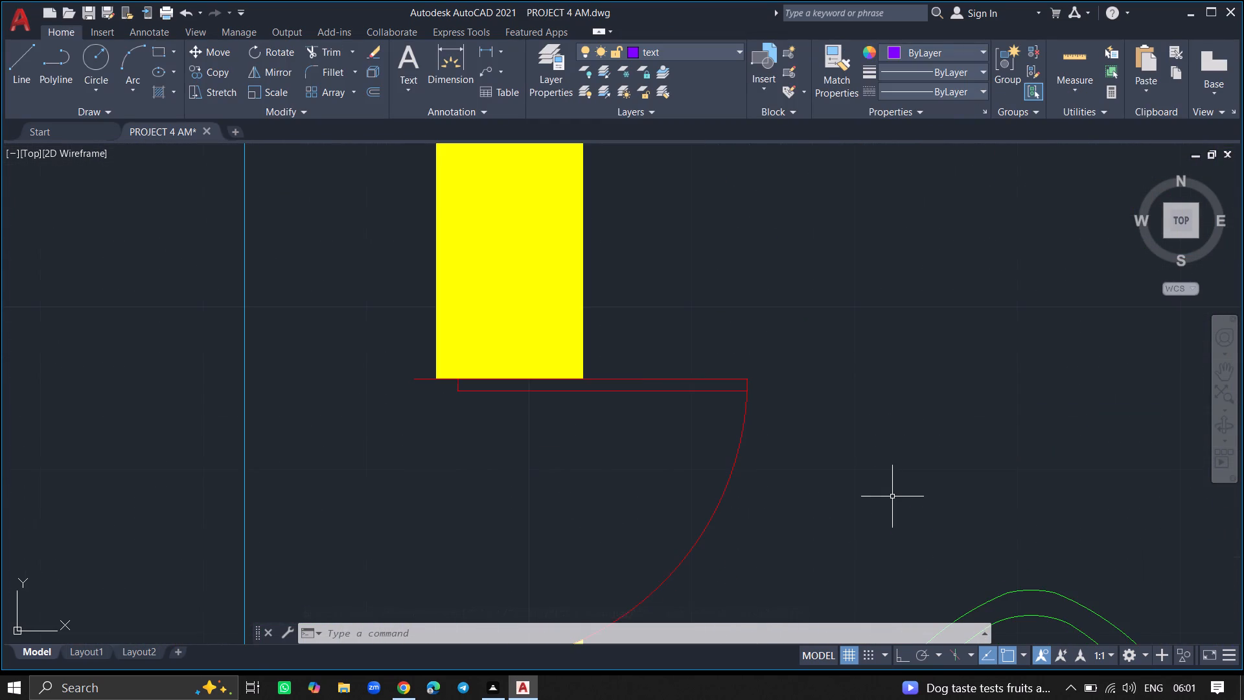
pyautogui.keyDown('ctrl'); pyautogui.scroll(-4, 884, 462); pyautogui.keyUp('ctrl')
pyautogui.press('space')
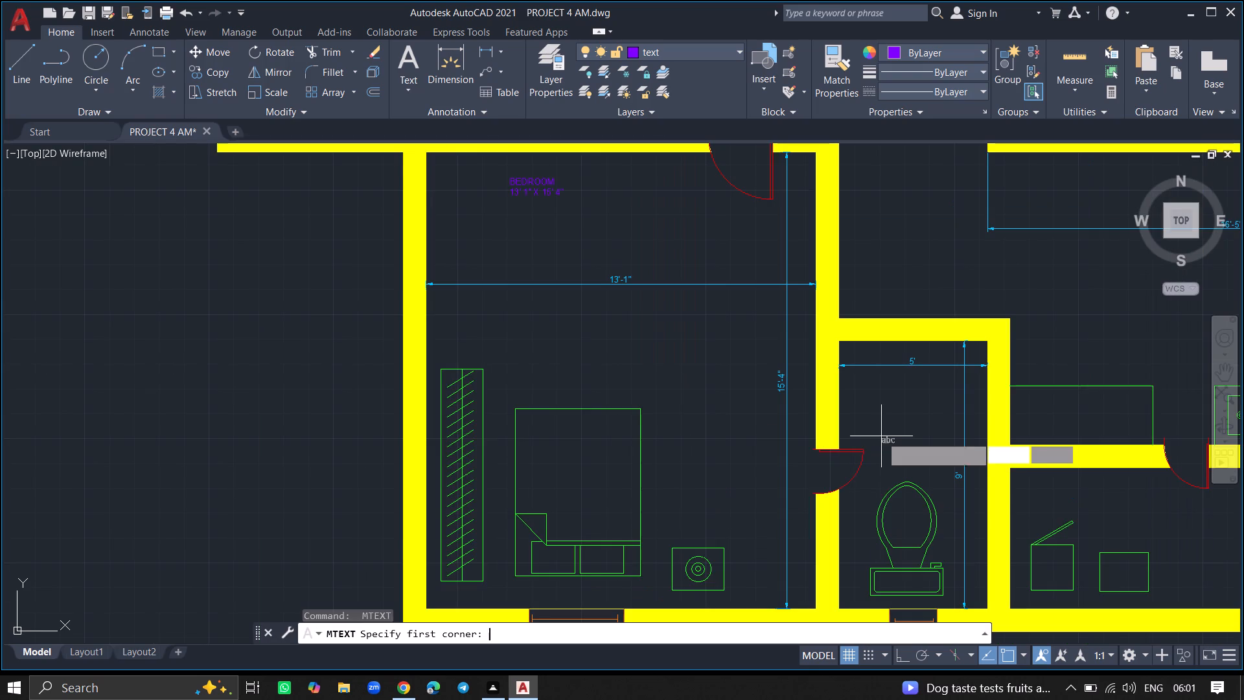
pyautogui.keyDown('ctrl'); pyautogui.scroll(1, 881, 436); pyautogui.keyUp('ctrl')
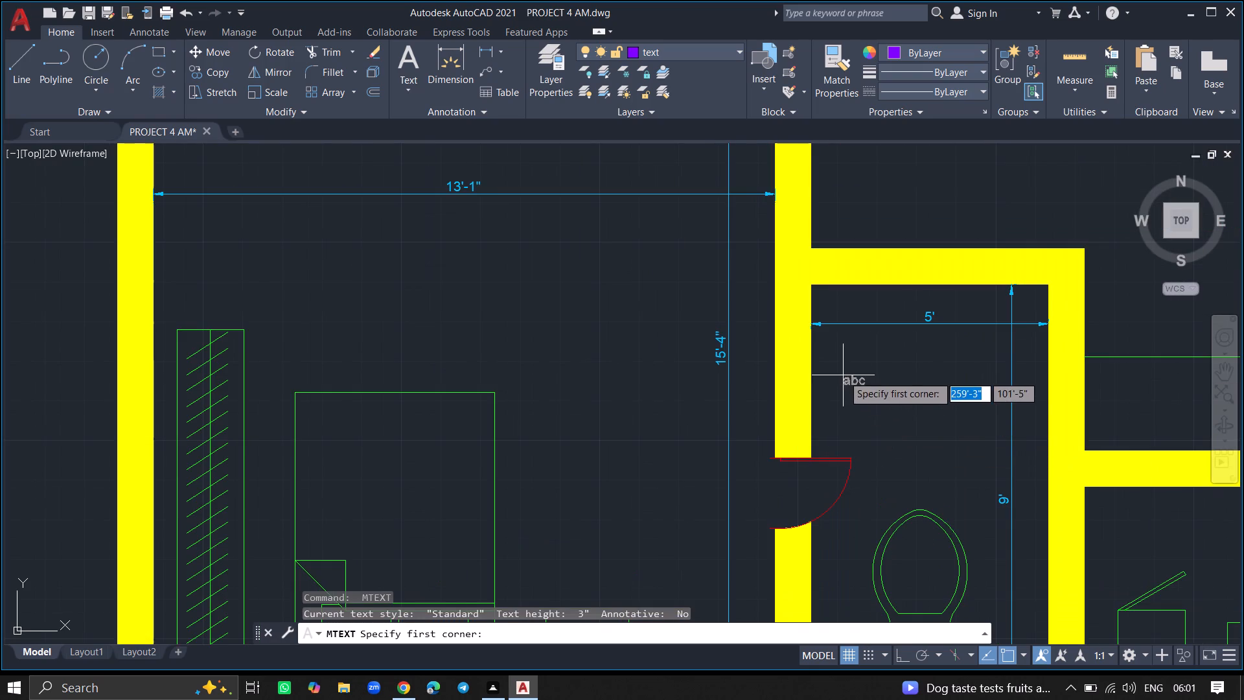
pyautogui.click(843, 375)
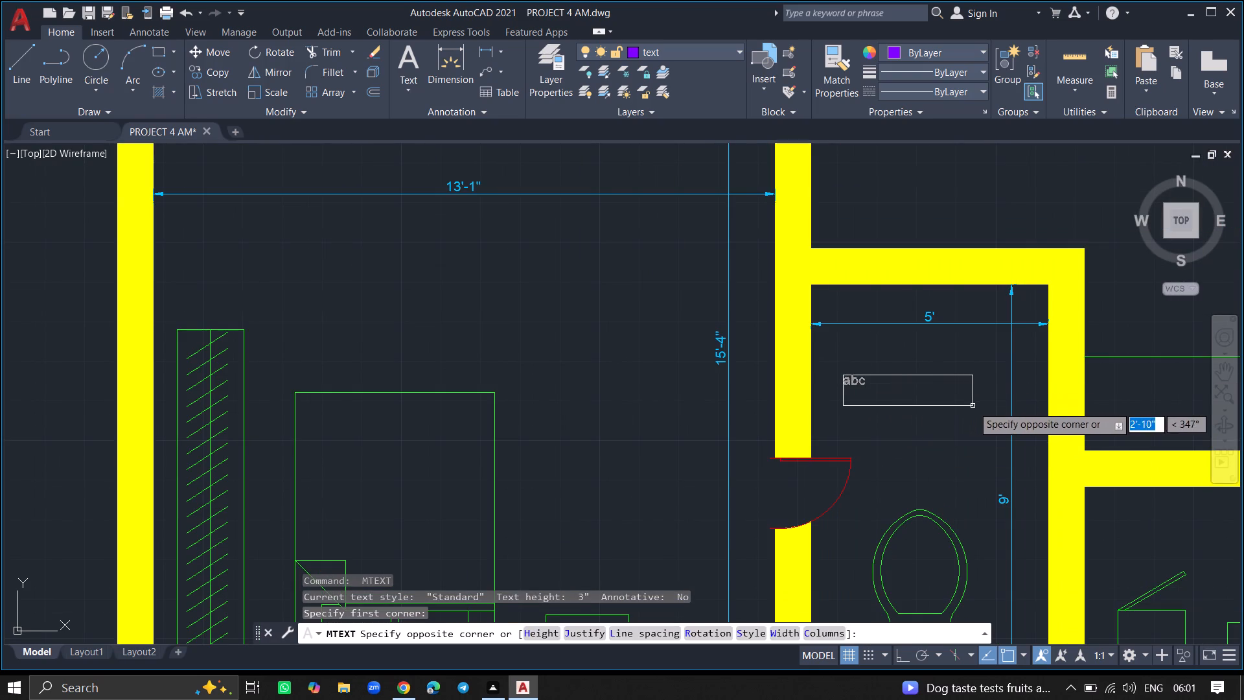
pyautogui.click(973, 406)
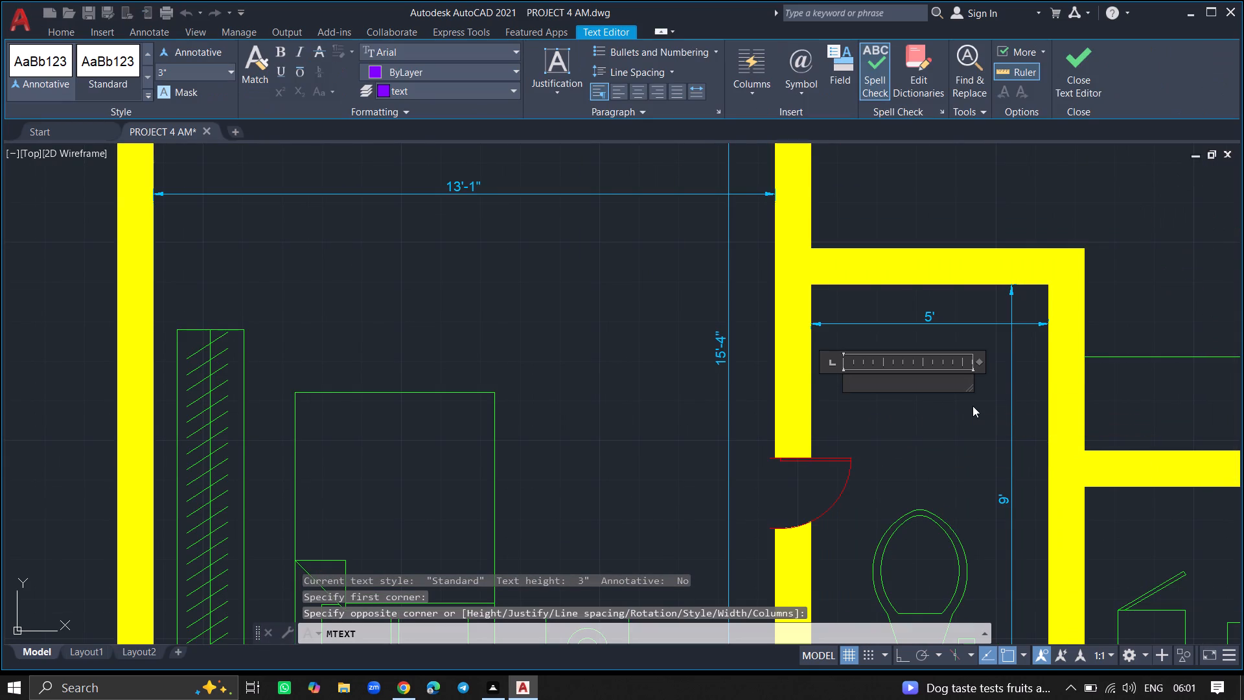
pyautogui.write('TOILER')
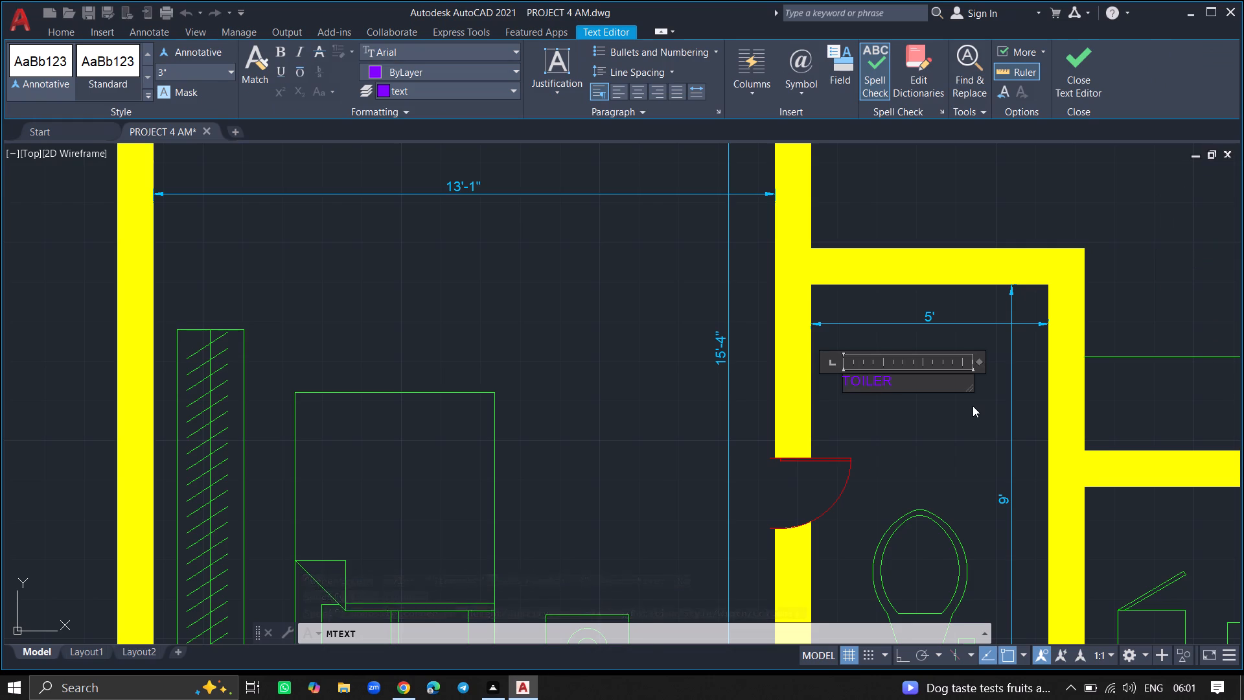
pyautogui.keyDown('ctrl'); pyautogui.scroll(1, 973, 406); pyautogui.keyUp('ctrl')
pyautogui.press('BackSpace')
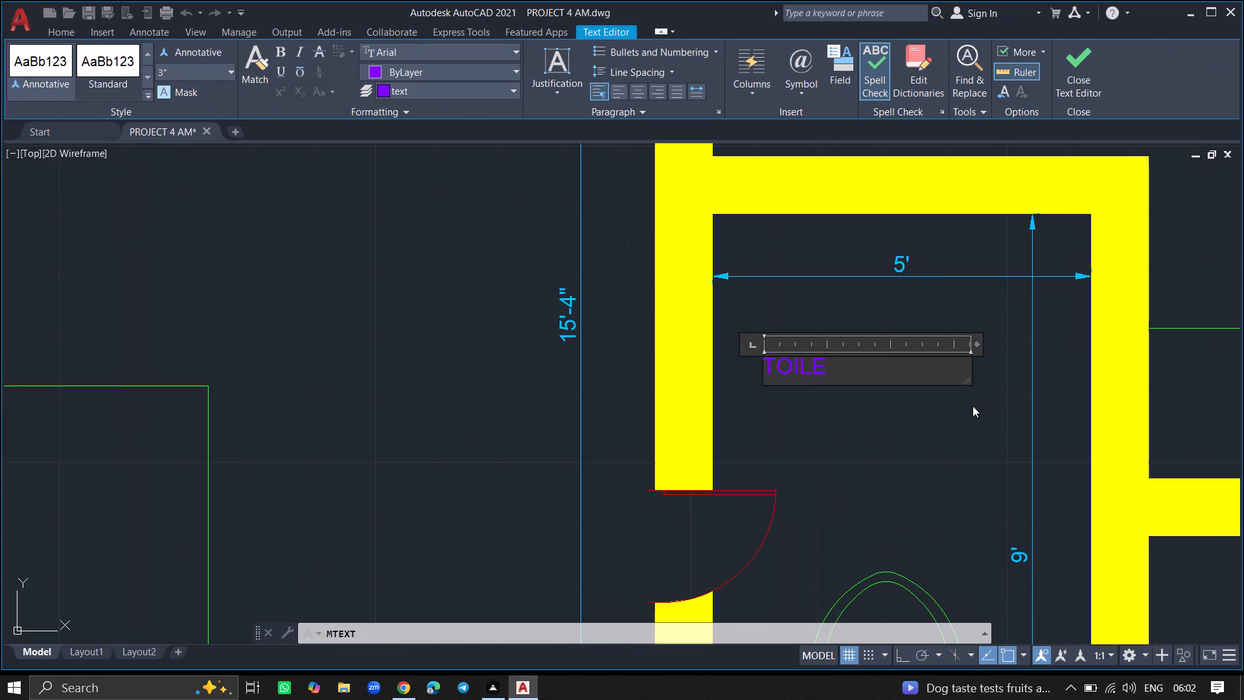
pyautogui.write('T')
pyautogui.press('space')
pyautogui.press('Return')
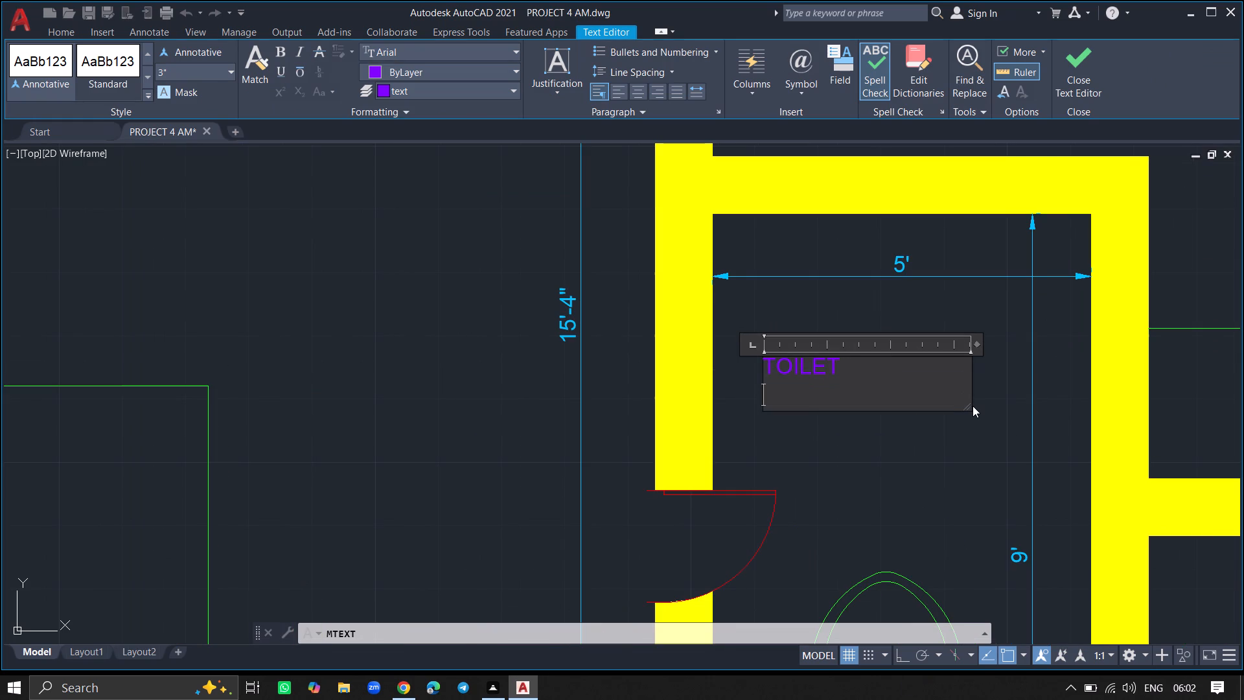
pyautogui.write("5'")
pyautogui.press('space')
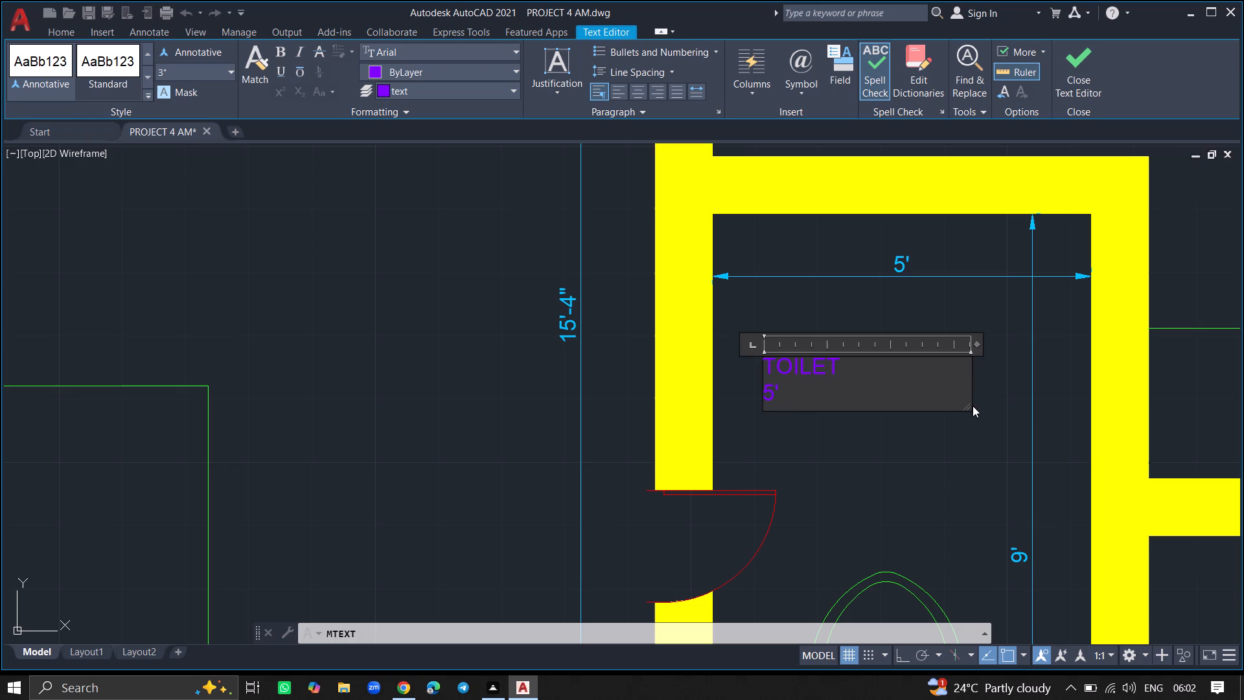
pyautogui.press('0')
pyautogui.write('"')
pyautogui.press('space')
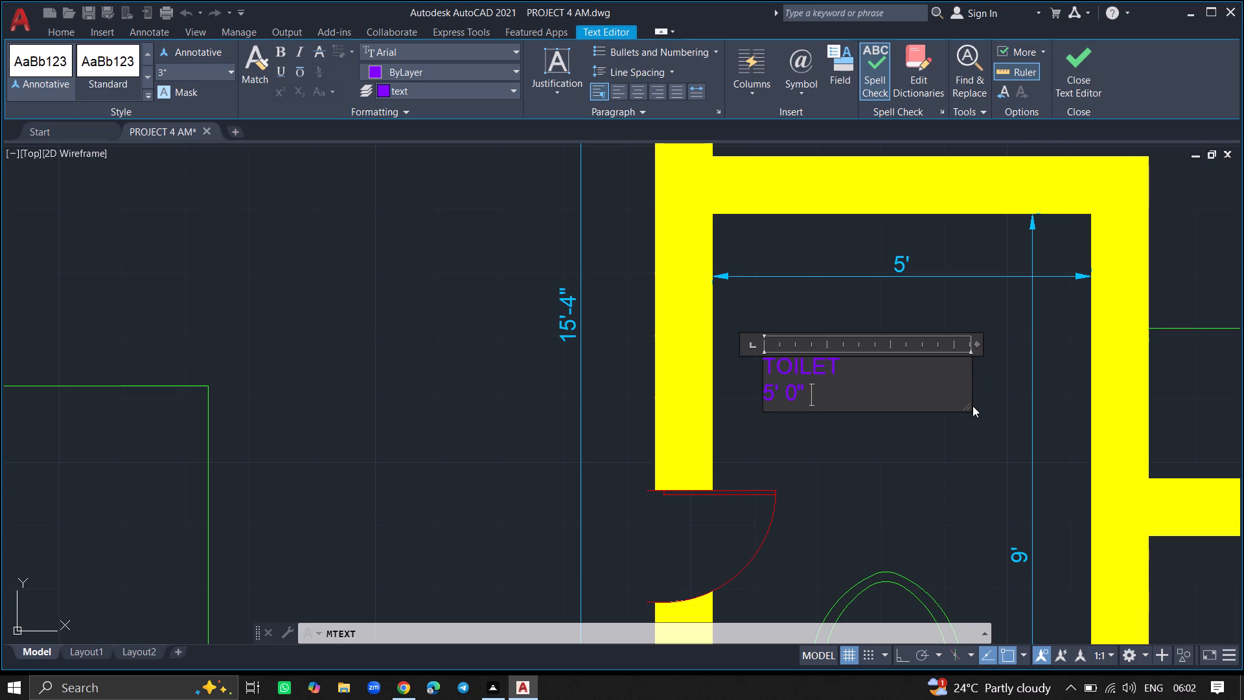
pyautogui.write('X')
pyautogui.press('space')
pyautogui.write('9\' 0"')
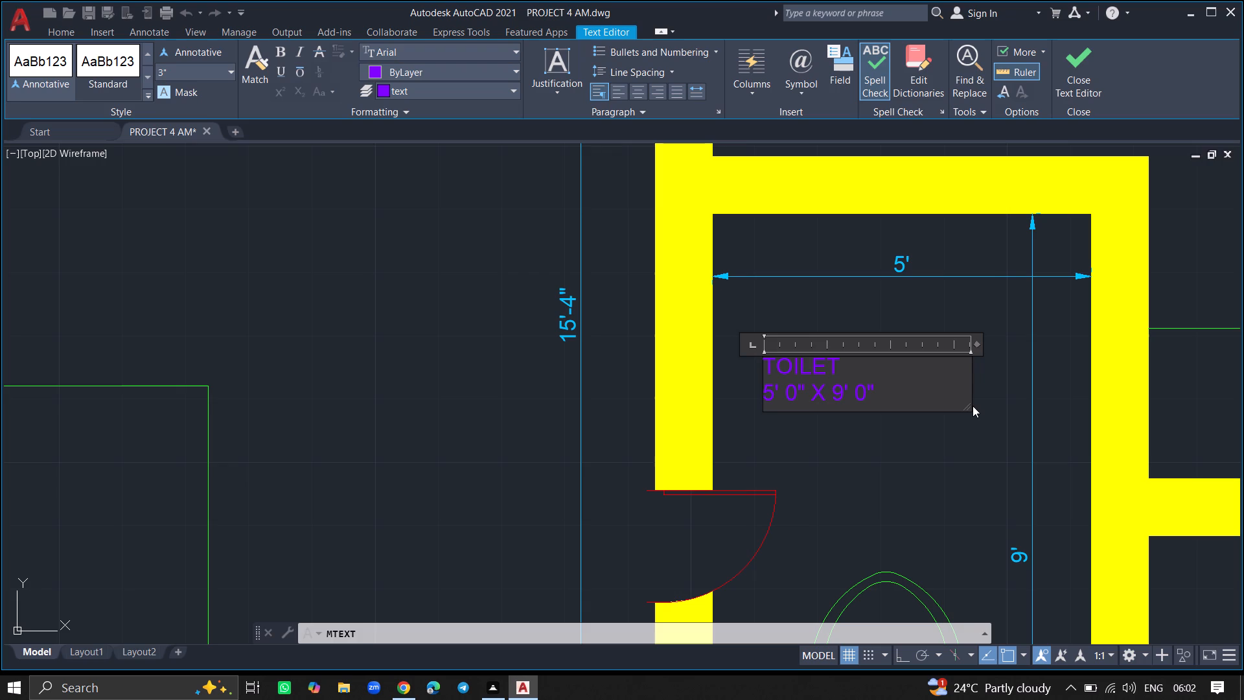
pyautogui.click(958, 464)
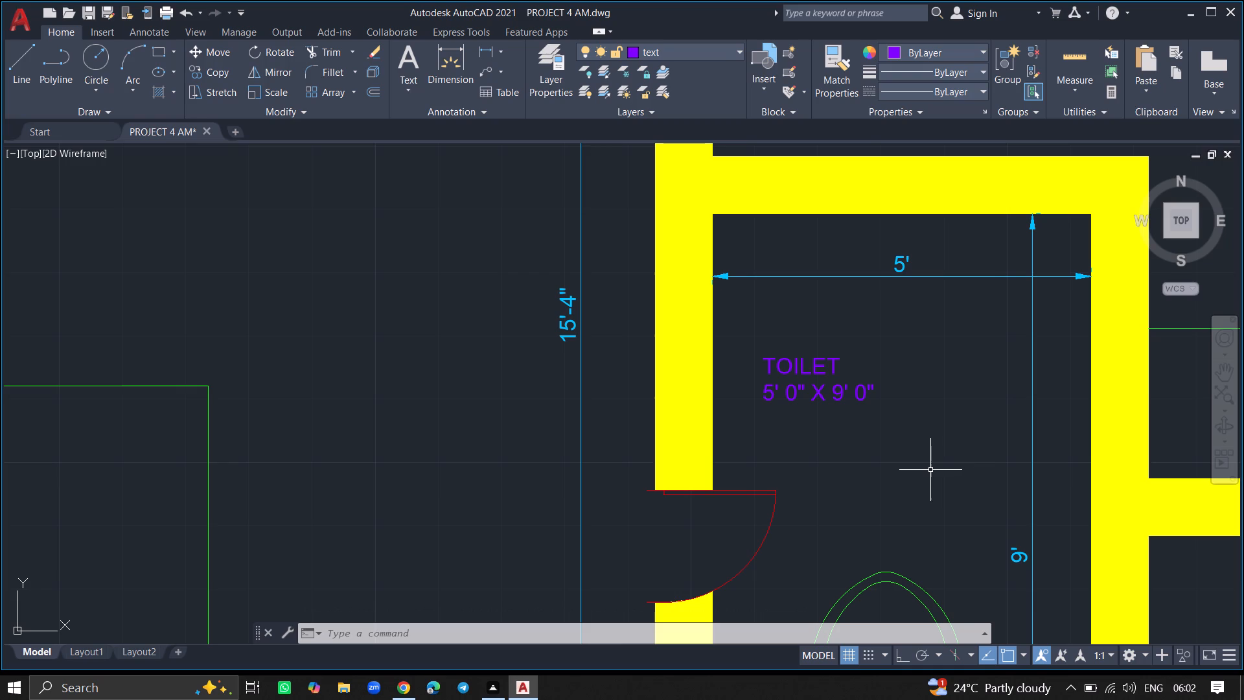
# Place multiline text in the southeast room below the kitchen, reading UTILITY with WIDE 4' 9" on a second line.
pyautogui.keyDown('ctrl'); pyautogui.scroll(-4, 930, 470); pyautogui.keyUp('ctrl')
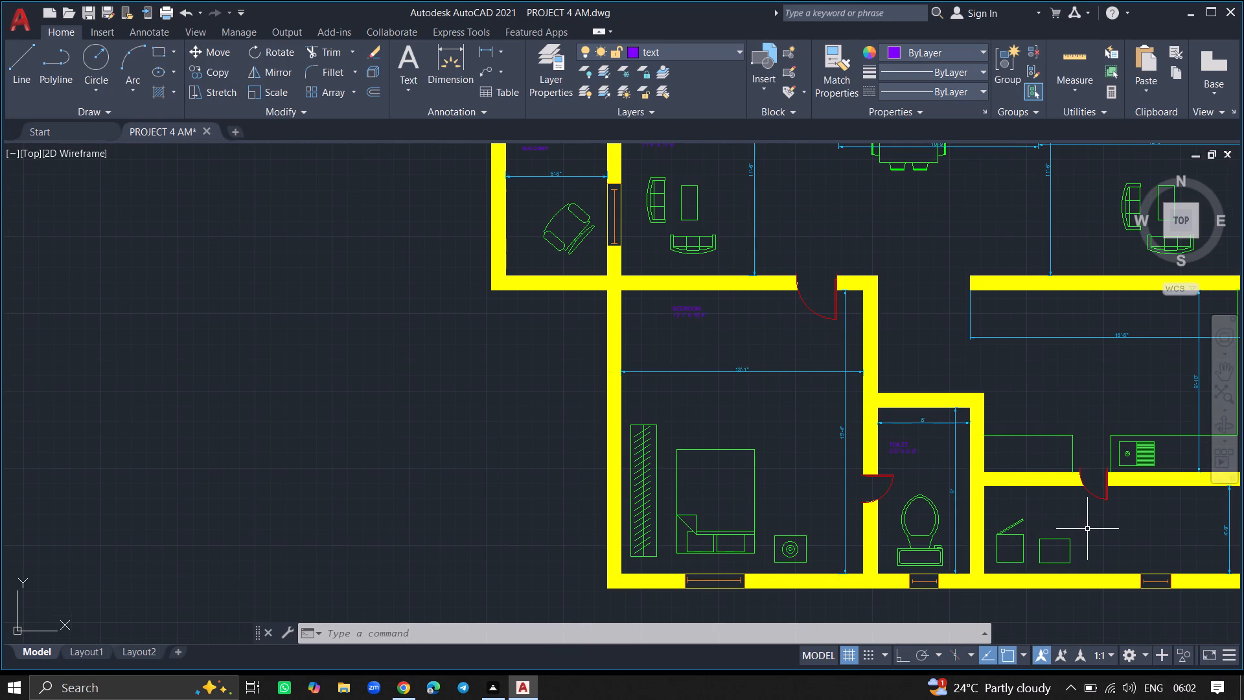
pyautogui.keyDown('ctrl'); pyautogui.scroll(2, 961, 563); pyautogui.keyUp('ctrl')
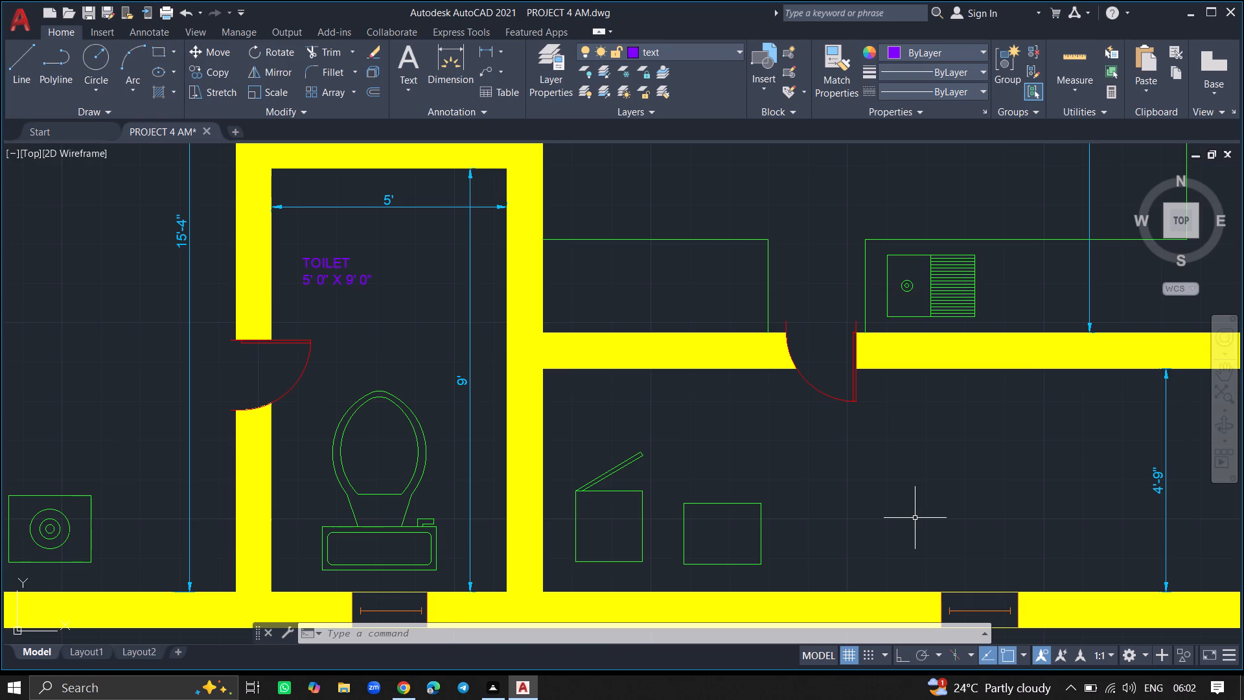
pyautogui.press('space')
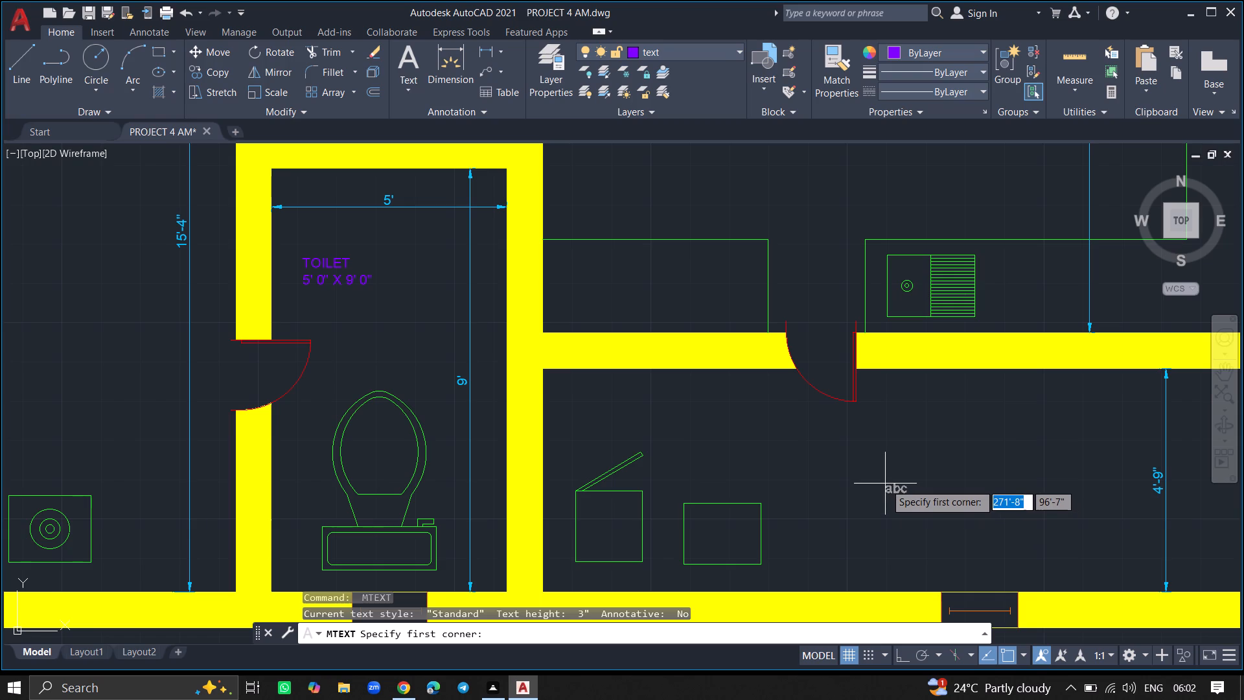
pyautogui.click(881, 482)
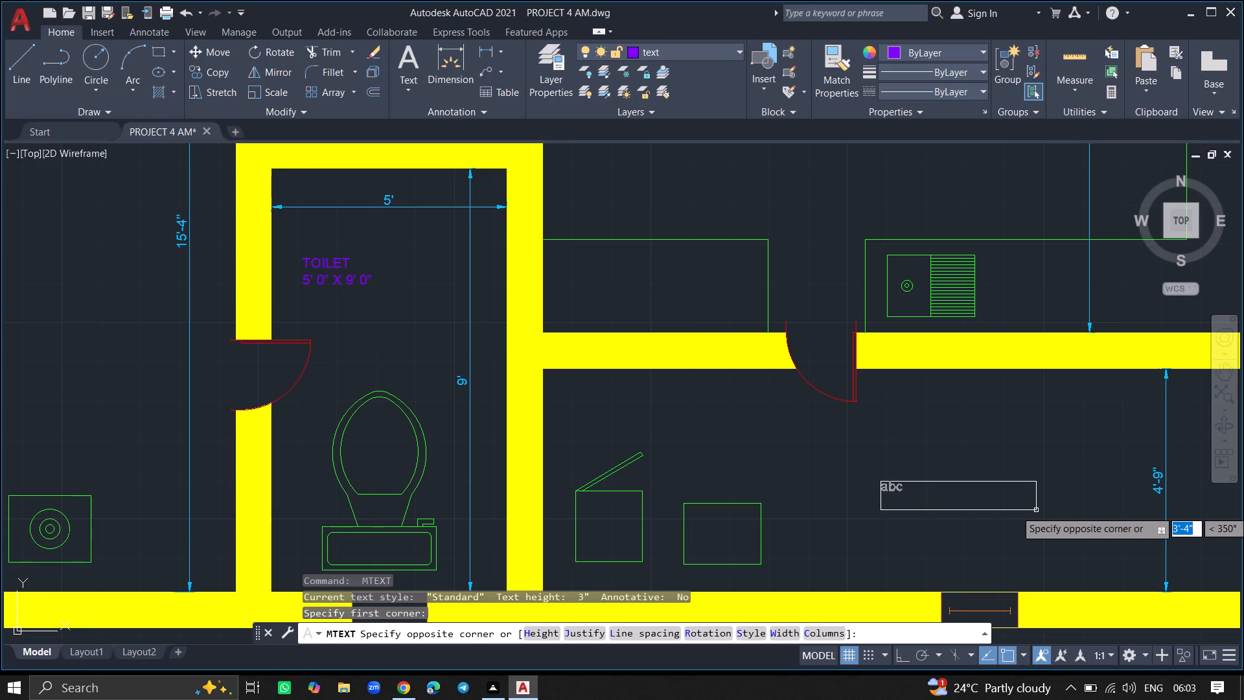
pyautogui.click(1036, 510)
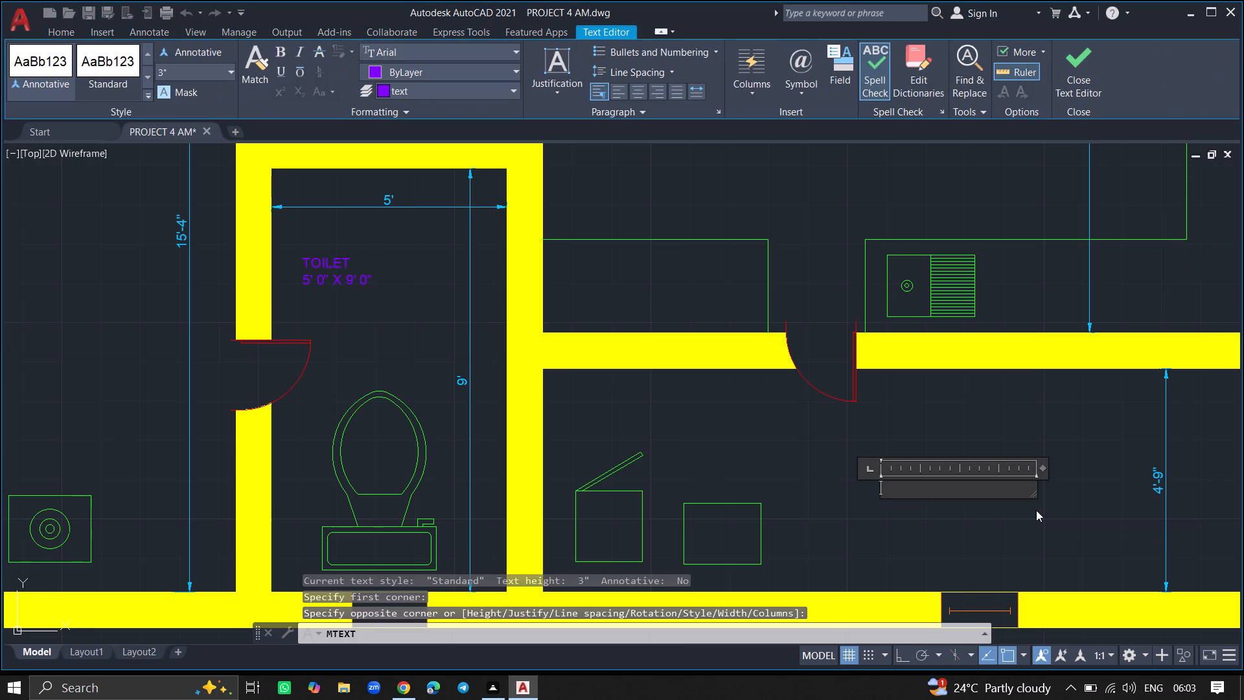
pyautogui.write('UTI')
pyautogui.write('LI')
pyautogui.keyDown('ctrl'); pyautogui.scroll(2, 1036, 510); pyautogui.keyUp('ctrl')
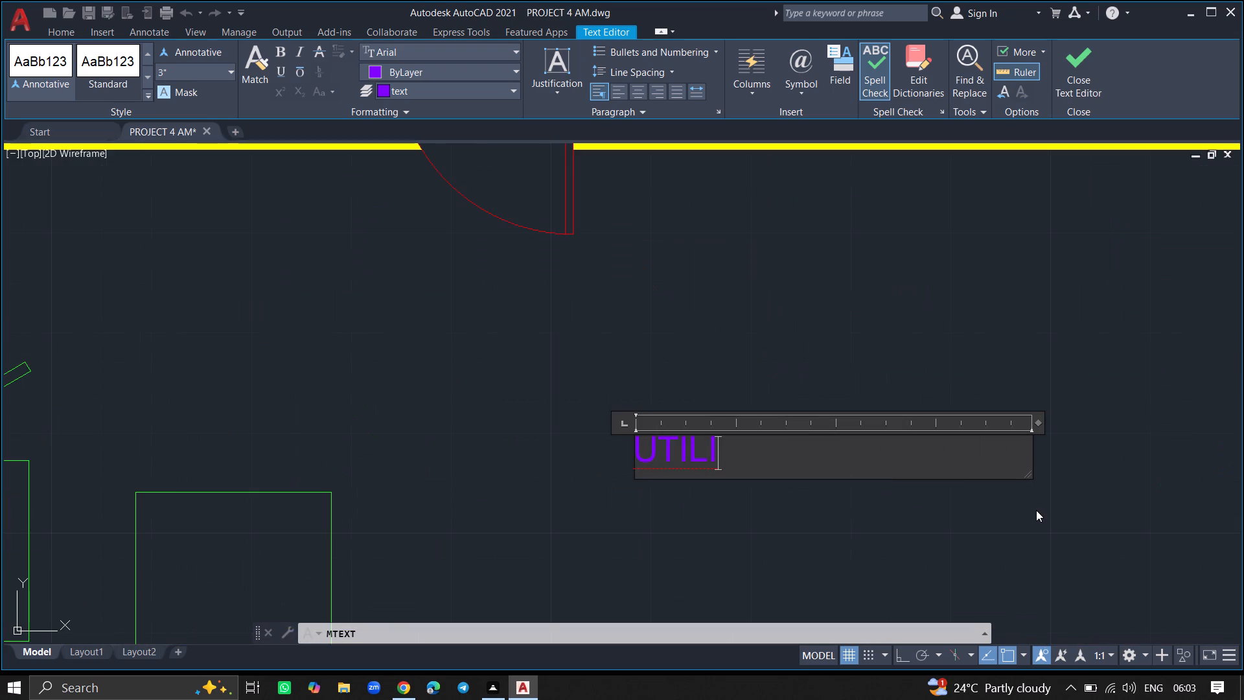
pyautogui.write('TY')
pyautogui.press('space')
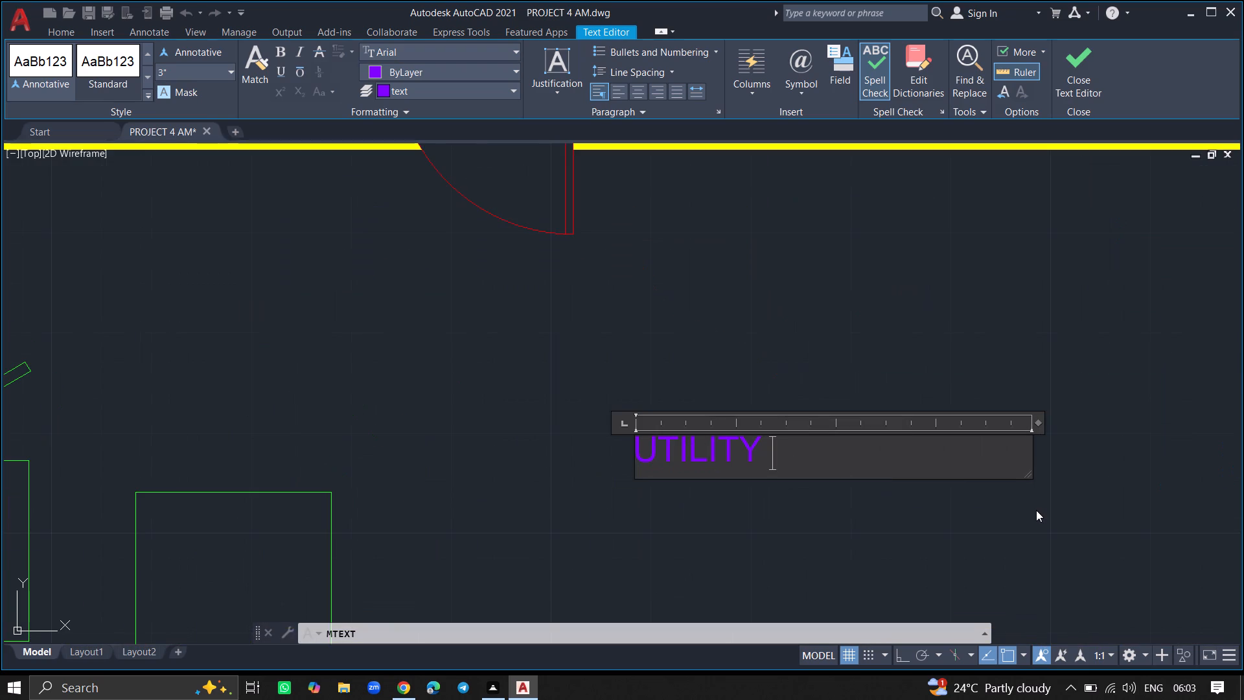
pyautogui.press('Return')
pyautogui.write('WIDE')
pyautogui.press('space')
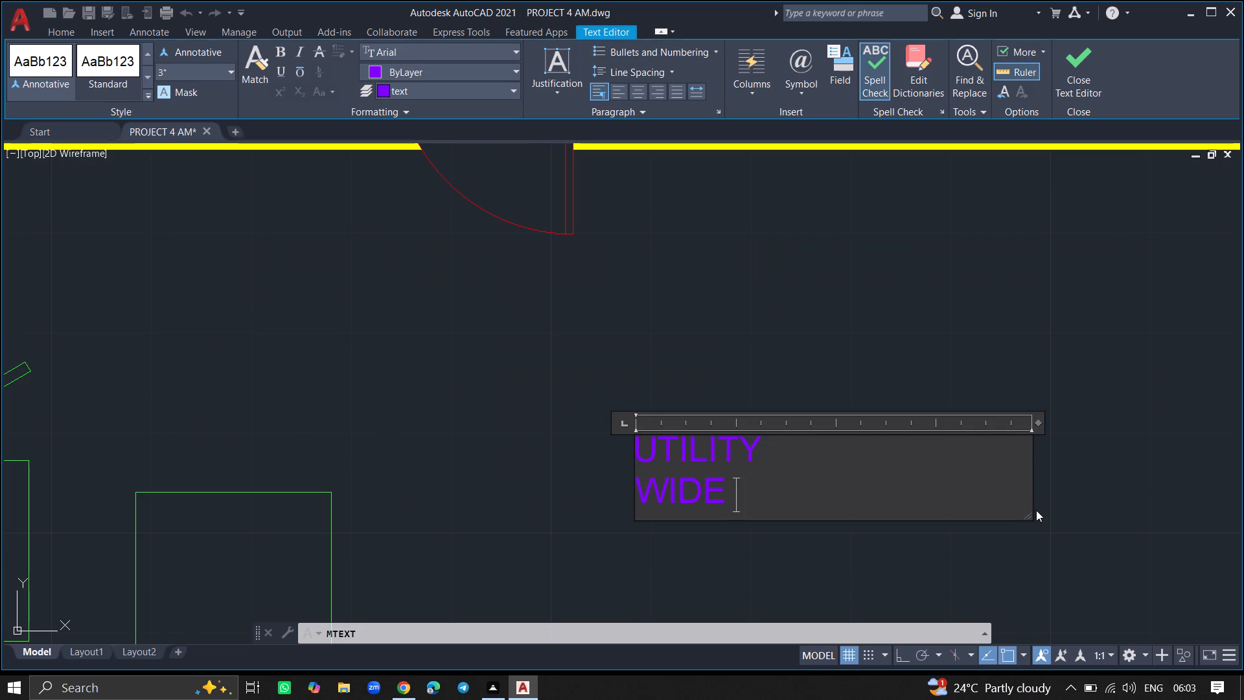
pyautogui.press('4')
pyautogui.write("'")
pyautogui.press('space')
pyautogui.press('9')
pyautogui.hotkey('shift', '"')
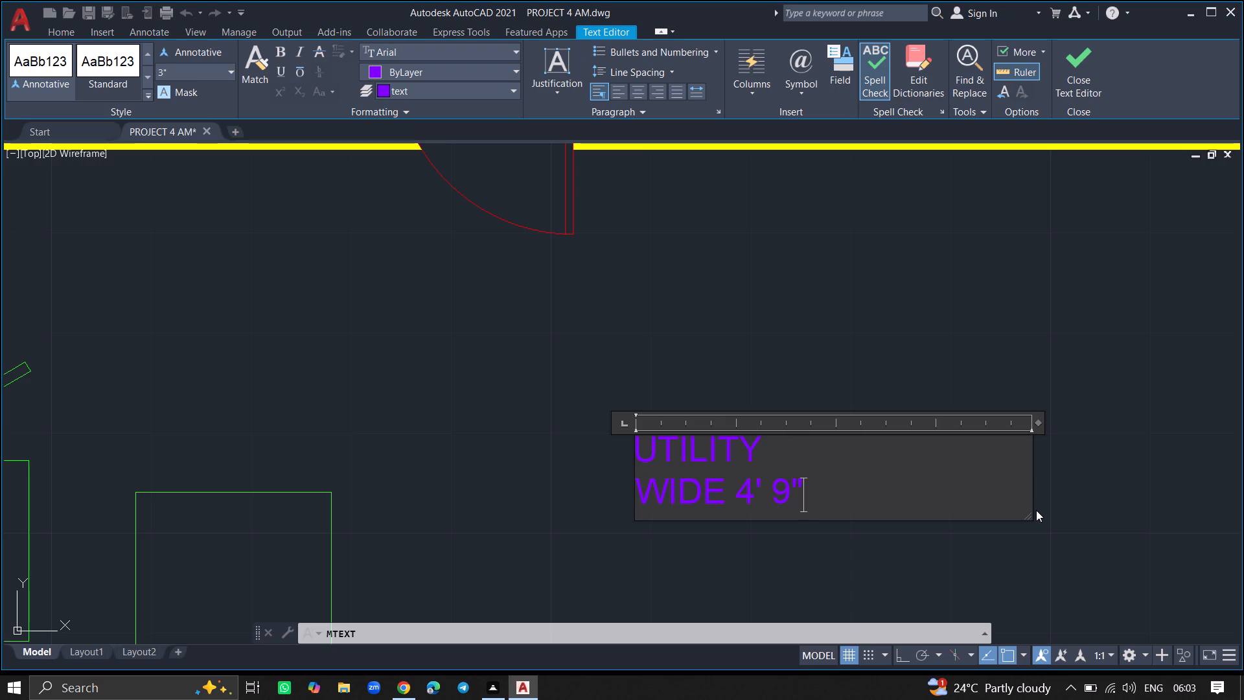
pyautogui.click(1037, 545)
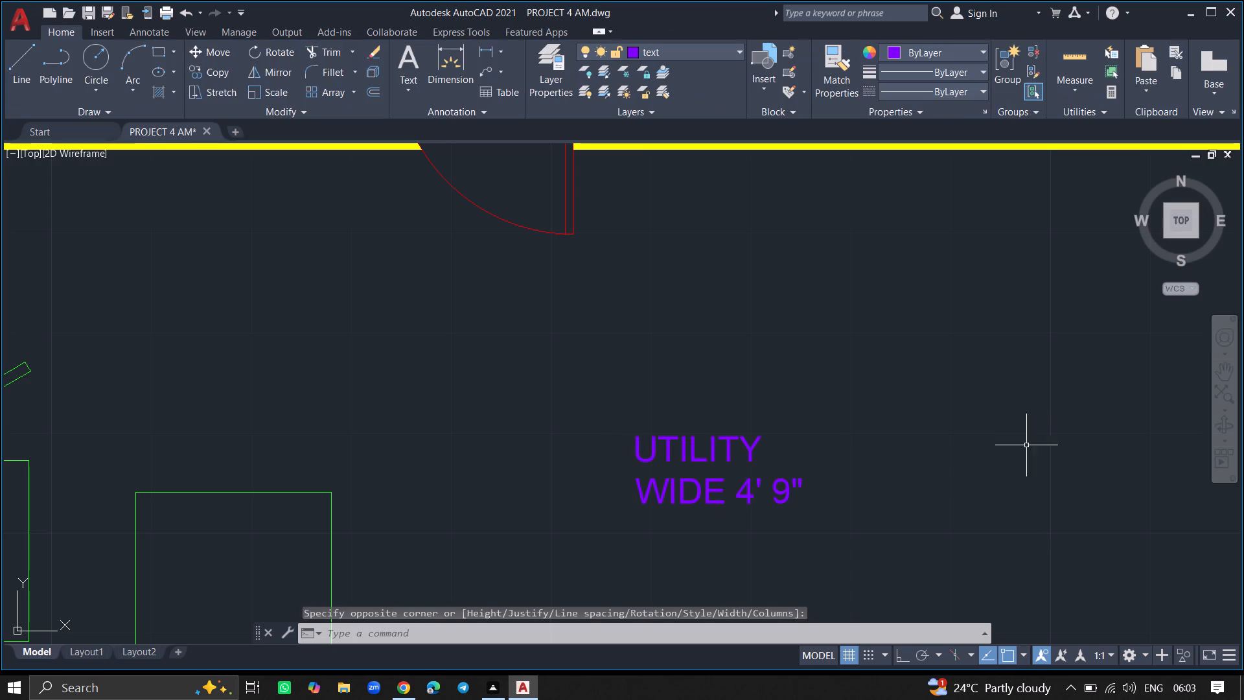
# Place multiline text in the middle of the kitchen, below its width dimension, reading KITCHEN, and save the text.
pyautogui.keyDown('ctrl'); pyautogui.scroll(-6, 1025, 435); pyautogui.keyUp('ctrl')
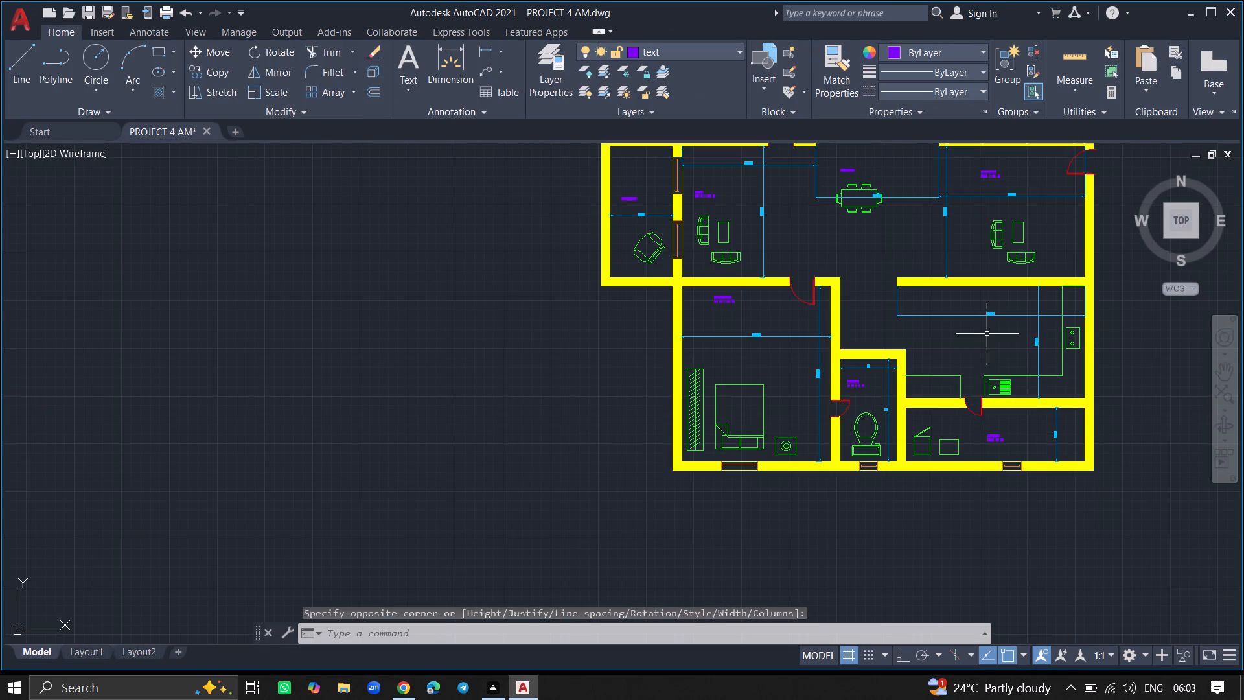
pyautogui.keyDown('ctrl'); pyautogui.scroll(3, 987, 334); pyautogui.keyUp('ctrl')
pyautogui.press('space')
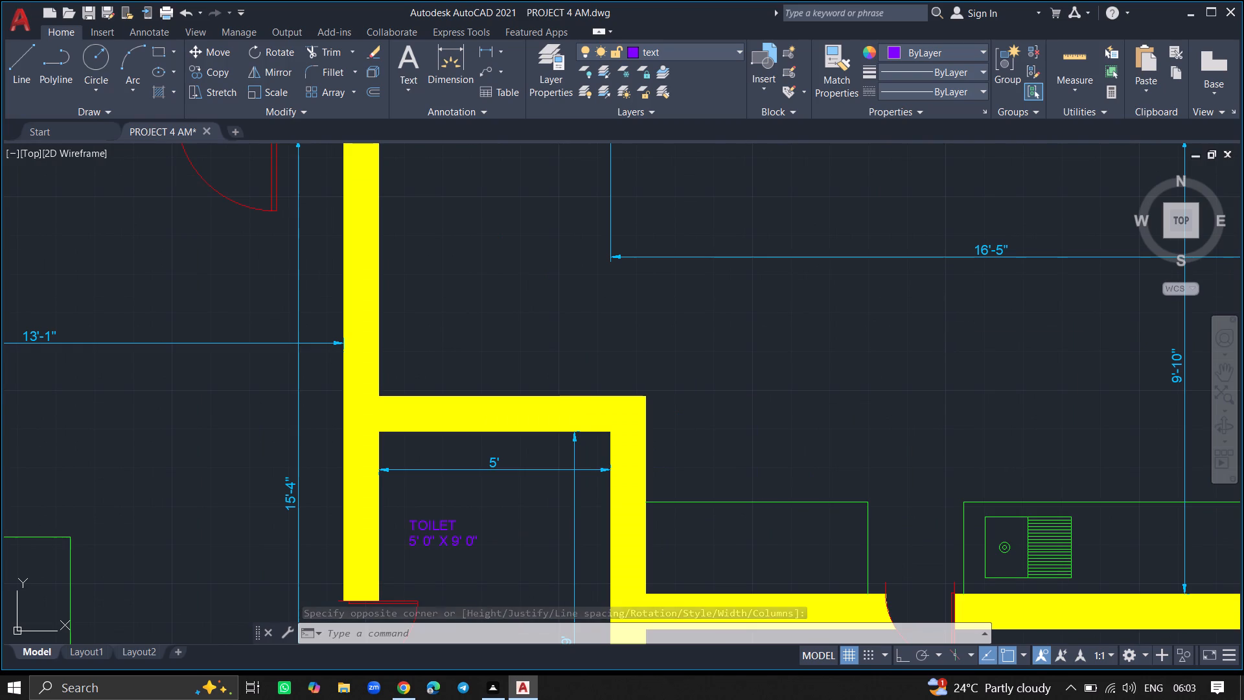
pyautogui.click(890, 328)
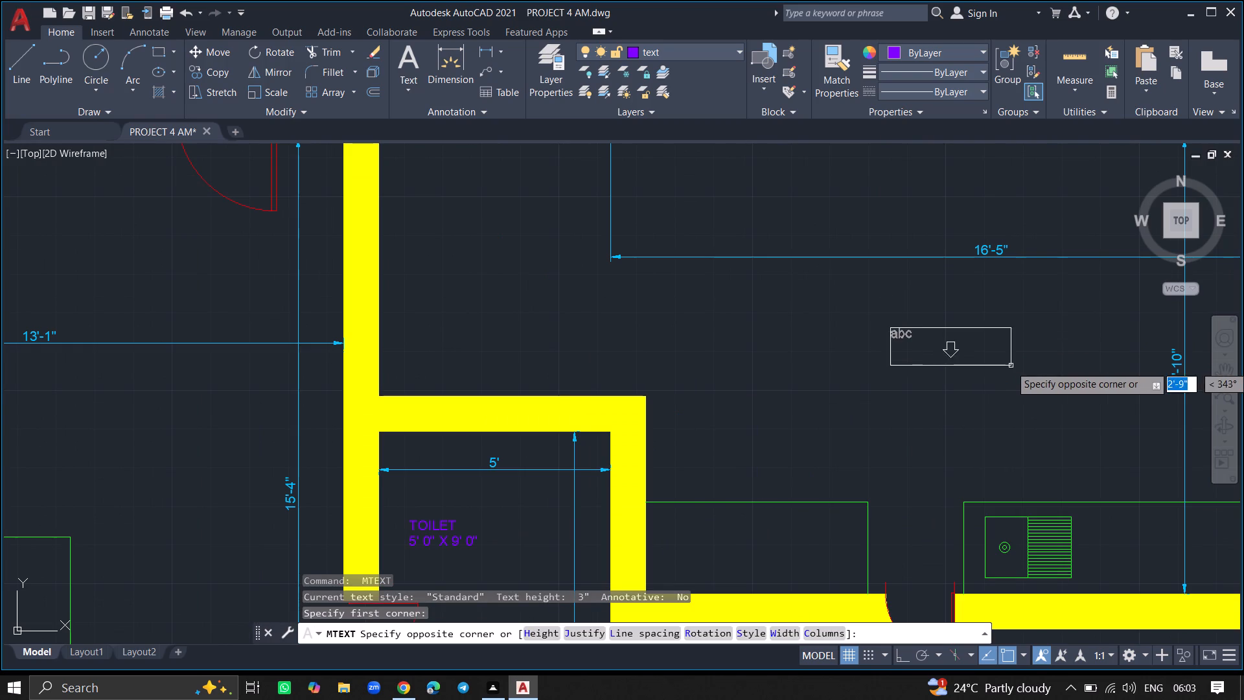
pyautogui.click(1062, 367)
pyautogui.write('KITCH')
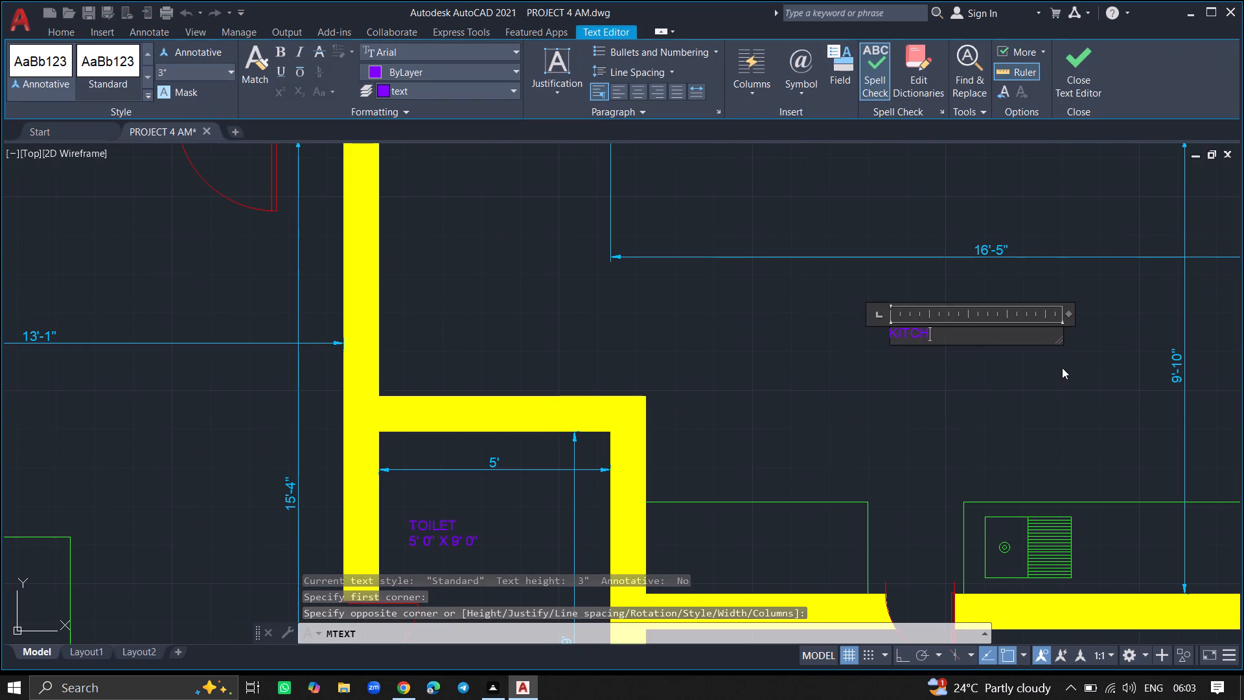
pyautogui.write('EN')
pyautogui.press('space')
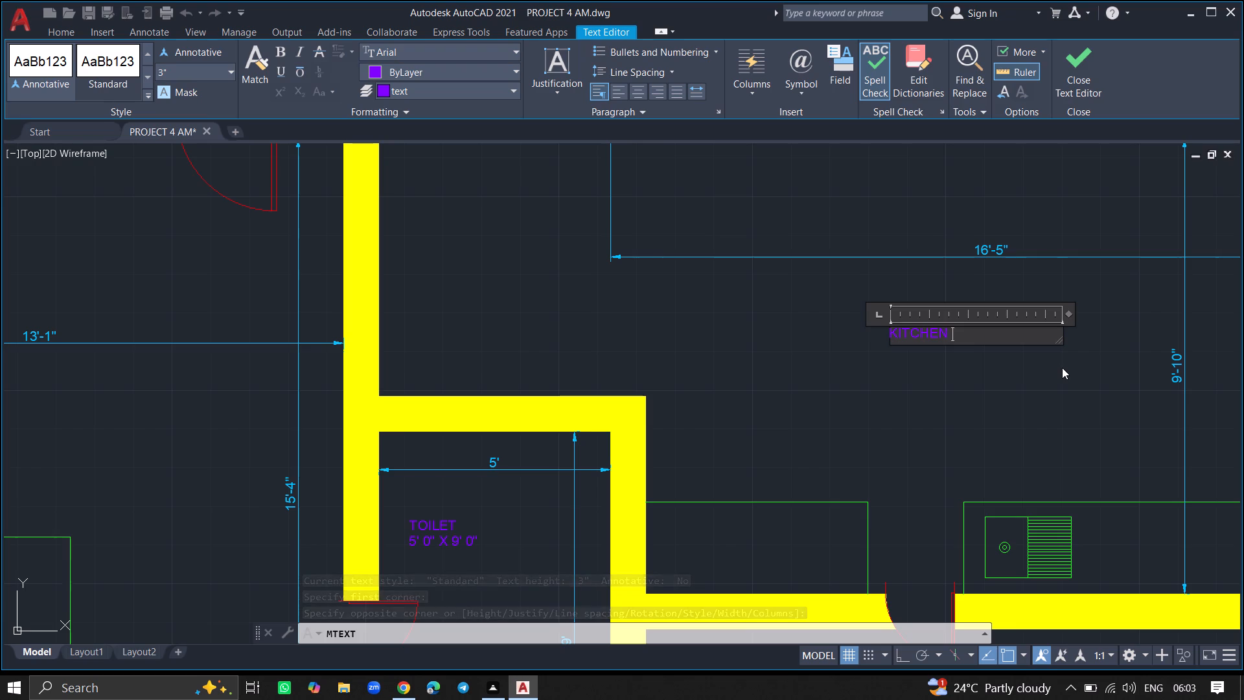
pyautogui.press('Return')
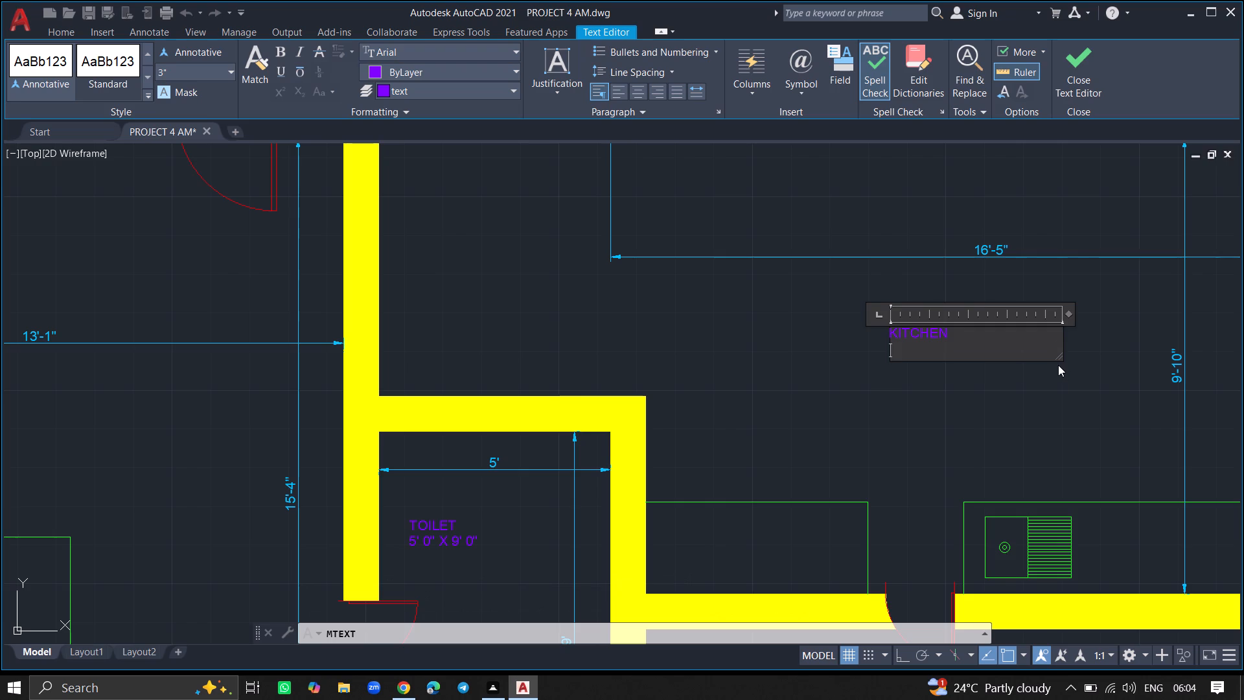
pyautogui.keyDown('ctrl'); pyautogui.scroll(-5, 1058, 365); pyautogui.keyUp('ctrl')
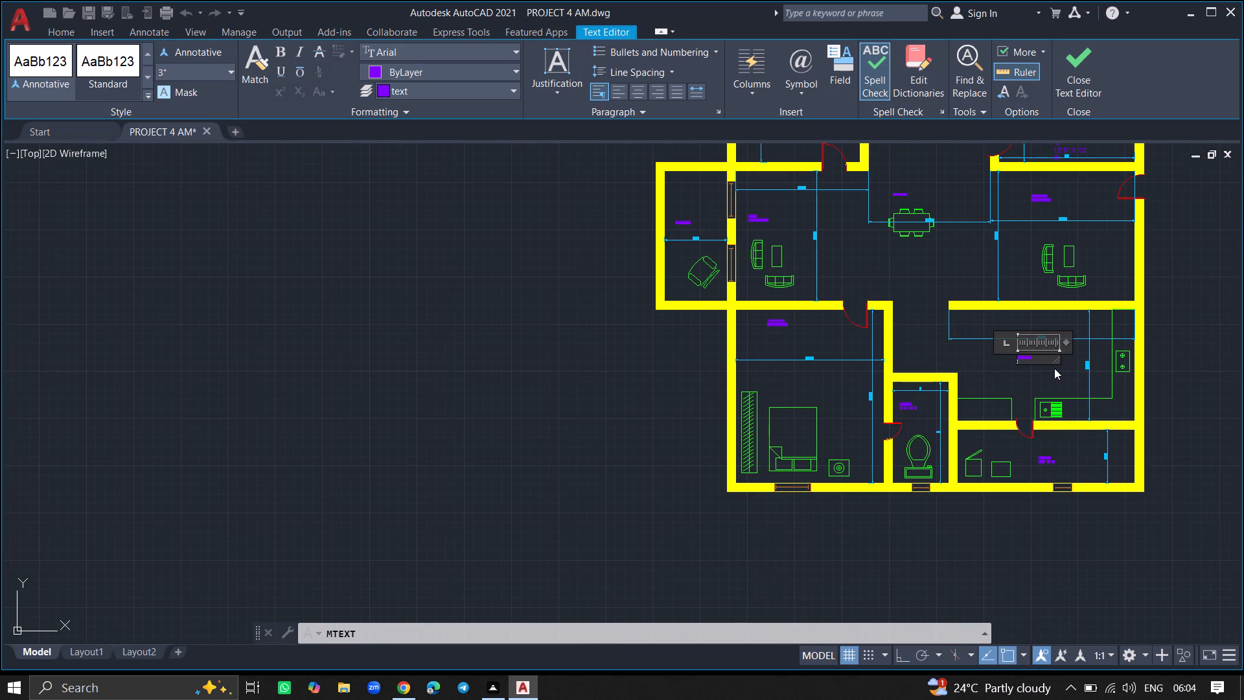
pyautogui.press('Escape')
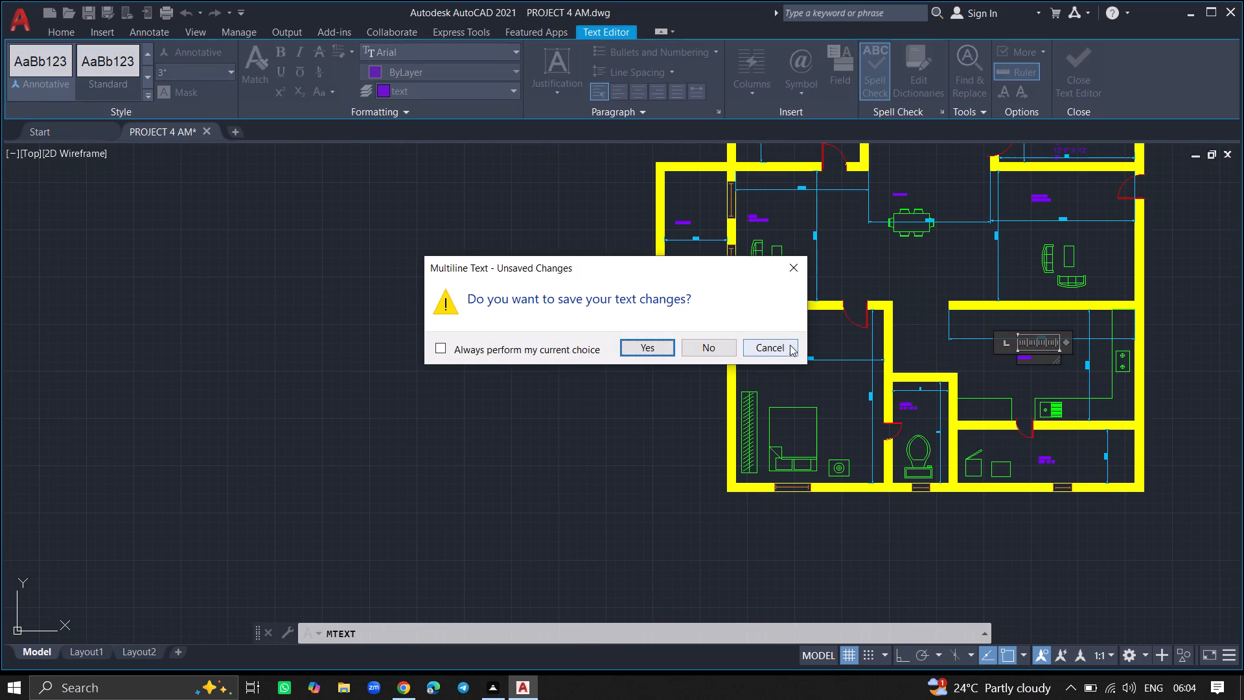
pyautogui.click(666, 346)
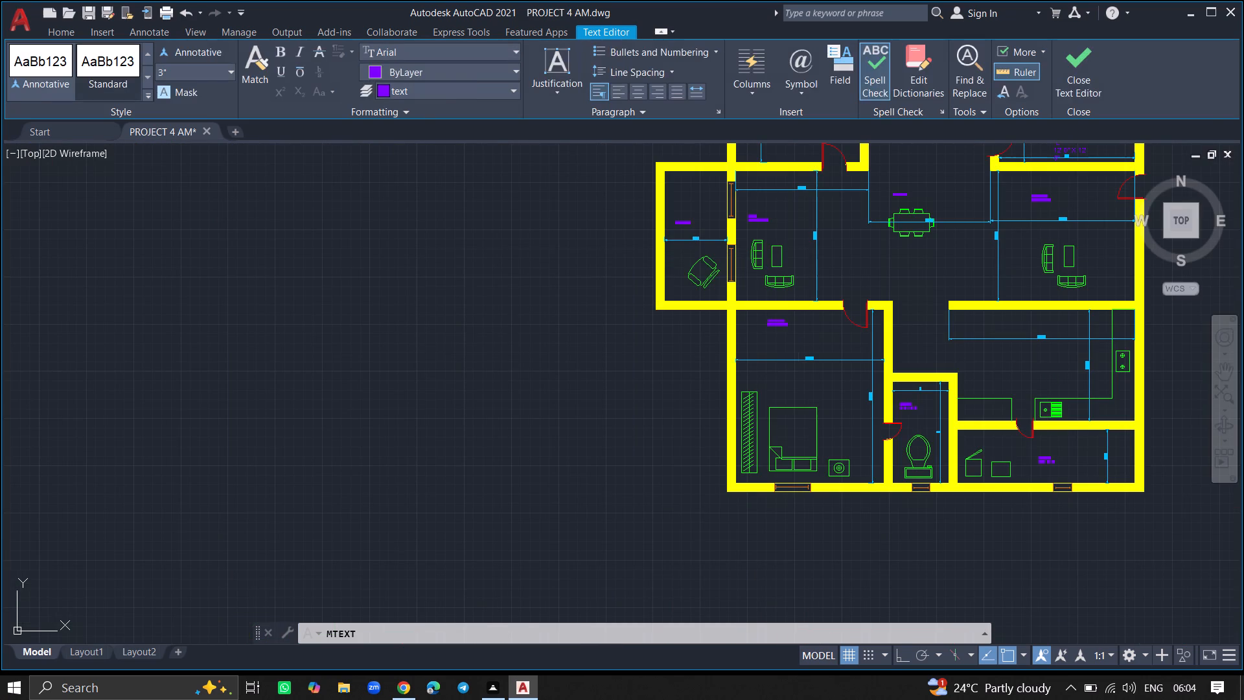
# Delete the KITCHEN text and the kitchen's width dimension near its north wall.
pyautogui.click(1020, 356)
pyautogui.press('Delete')
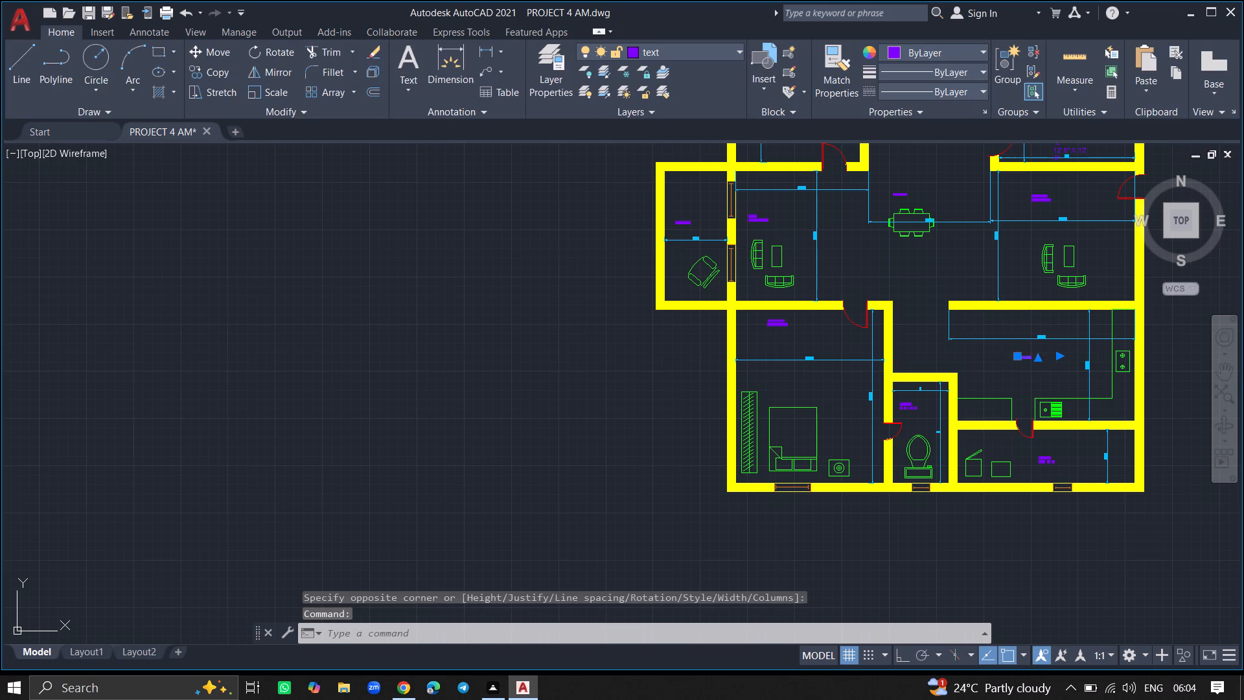
pyautogui.click(1015, 338)
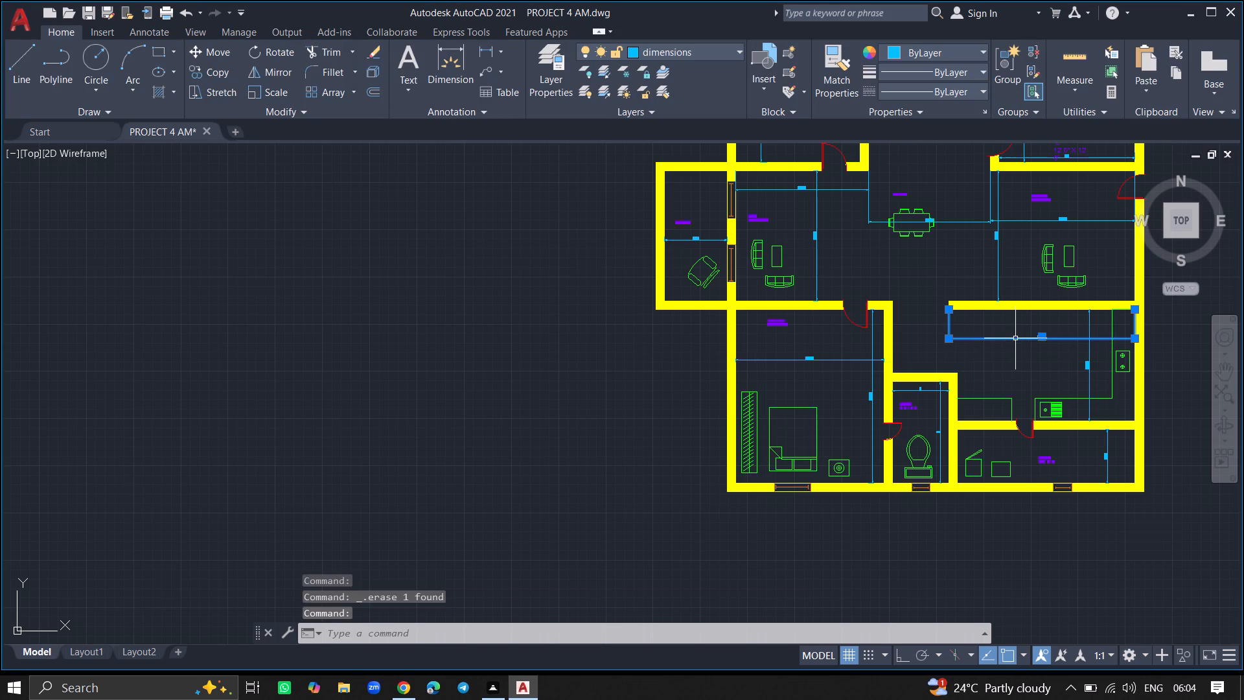
pyautogui.press('Delete')
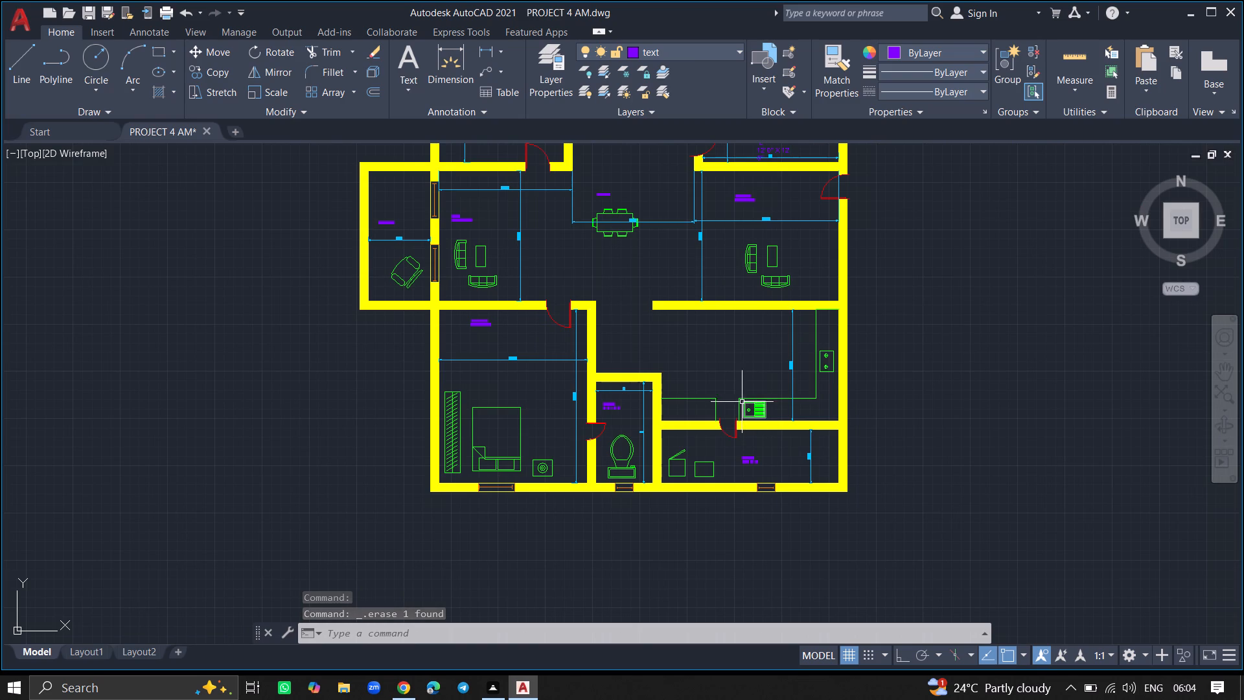
# Make the dimensions layer current and add a horizontal linear dimension across the kitchen, from the toilet's east wall to the outer east wall, just above the counters.
pyautogui.click(559, 87)
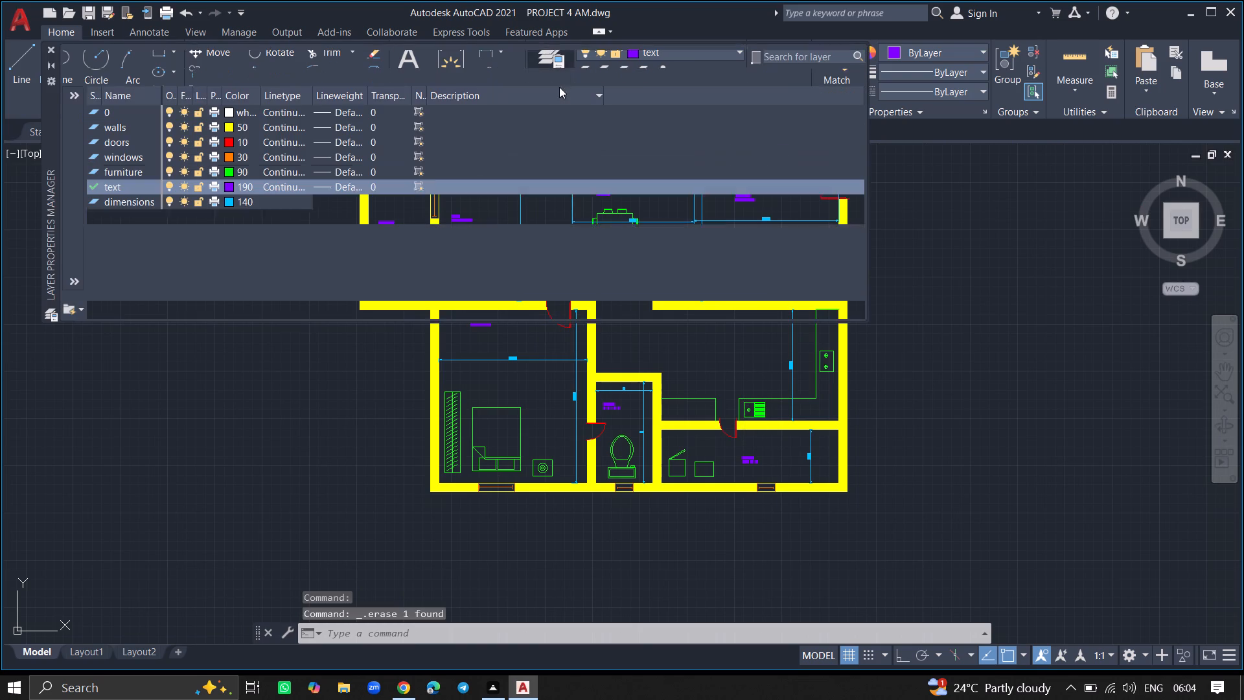
pyautogui.click(156, 200)
pyautogui.doubleClick(156, 200)
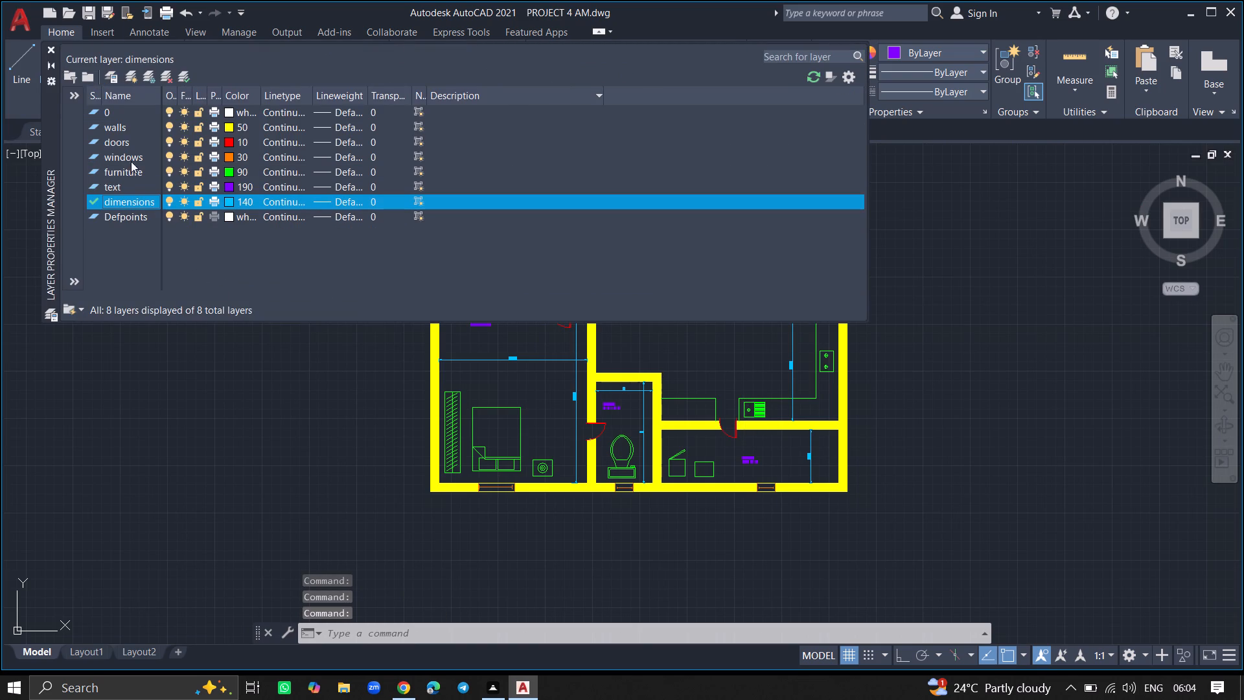
pyautogui.click(51, 45)
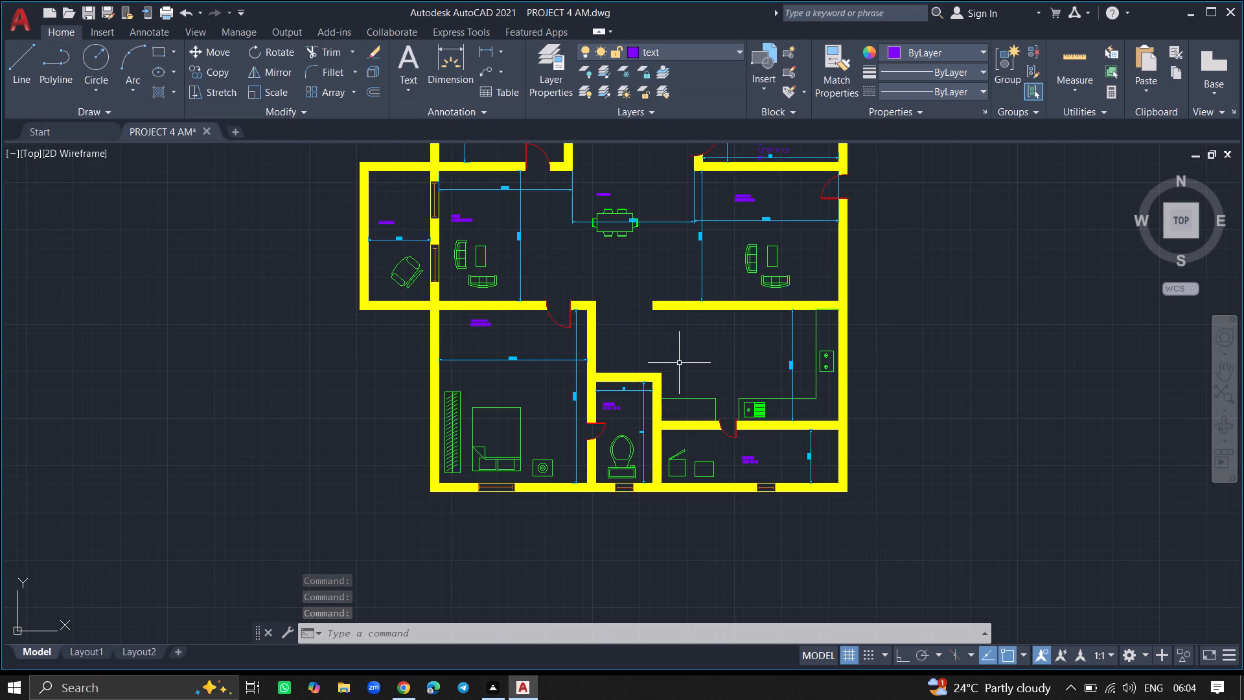
pyautogui.keyDown('ctrl'); pyautogui.scroll(4, 685, 398); pyautogui.keyUp('ctrl')
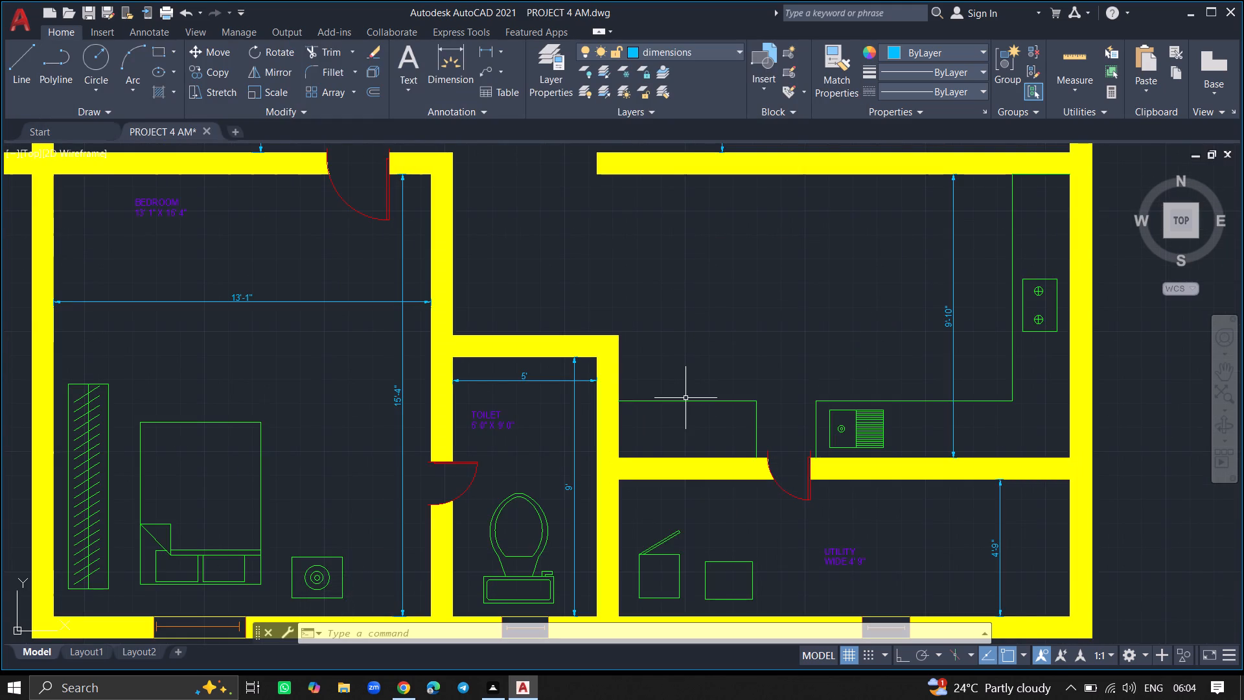
pyautogui.write('DIML')
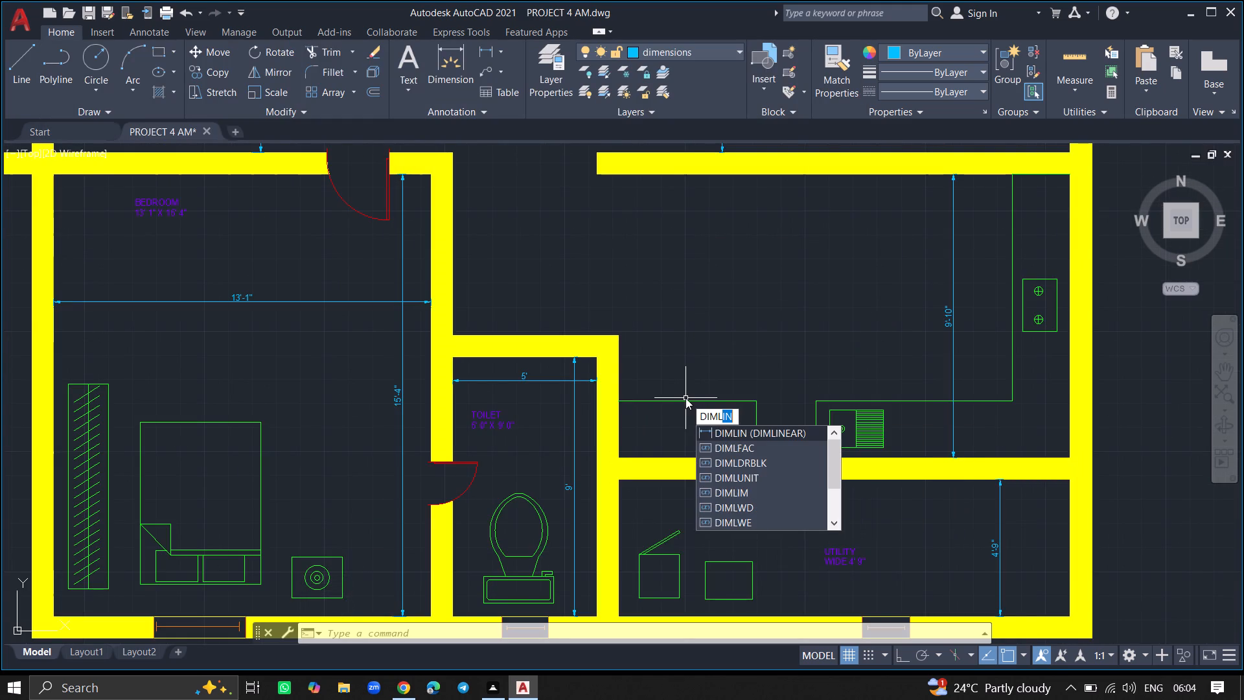
pyautogui.click(722, 433)
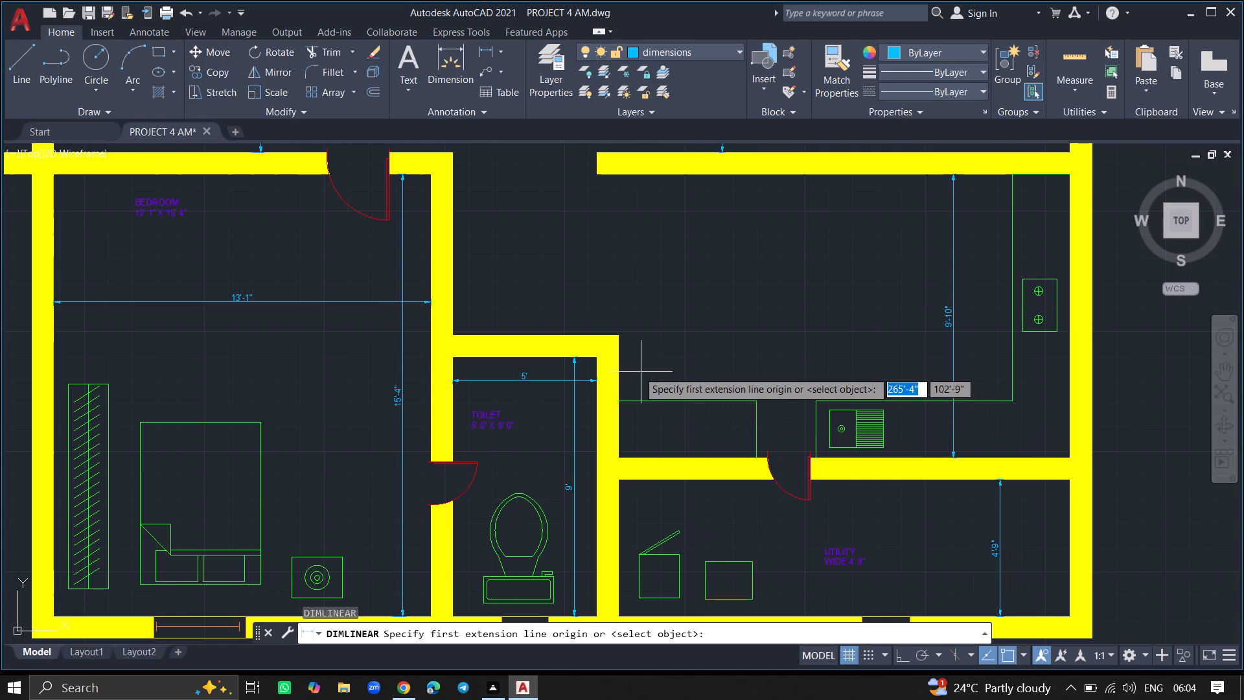
pyautogui.click(619, 370)
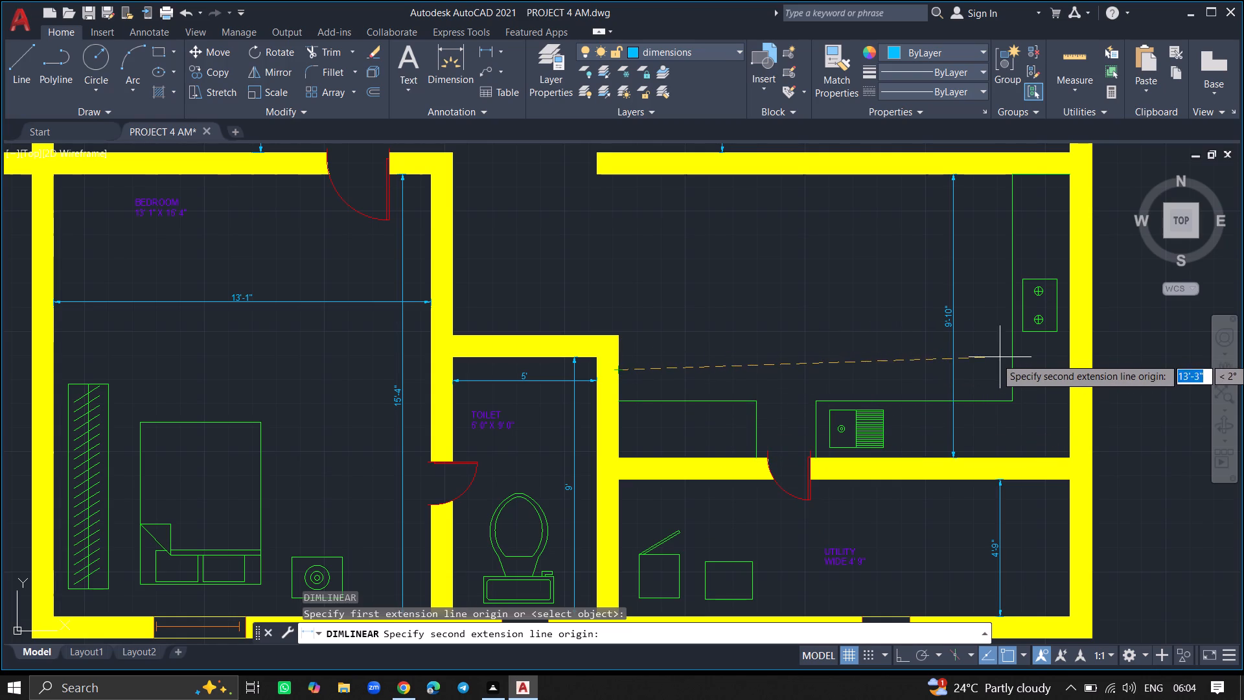
pyautogui.click(1067, 366)
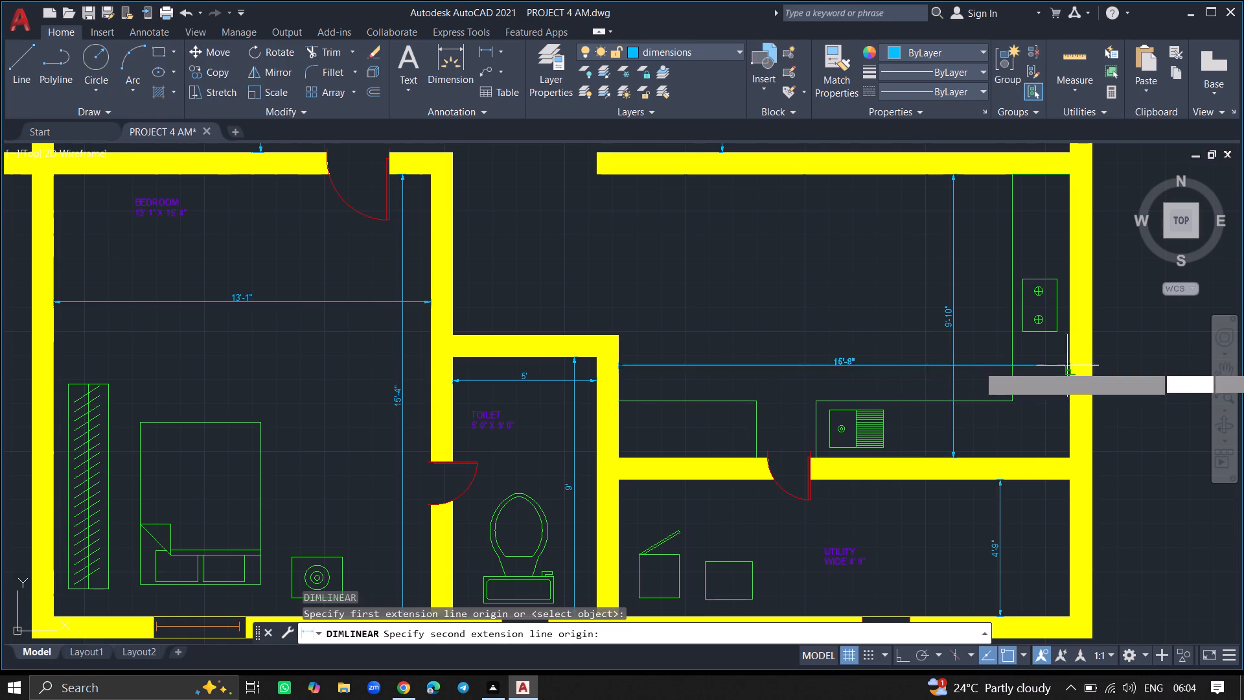
pyautogui.keyDown('ctrl'); pyautogui.scroll(1, 1067, 366); pyautogui.keyUp('ctrl')
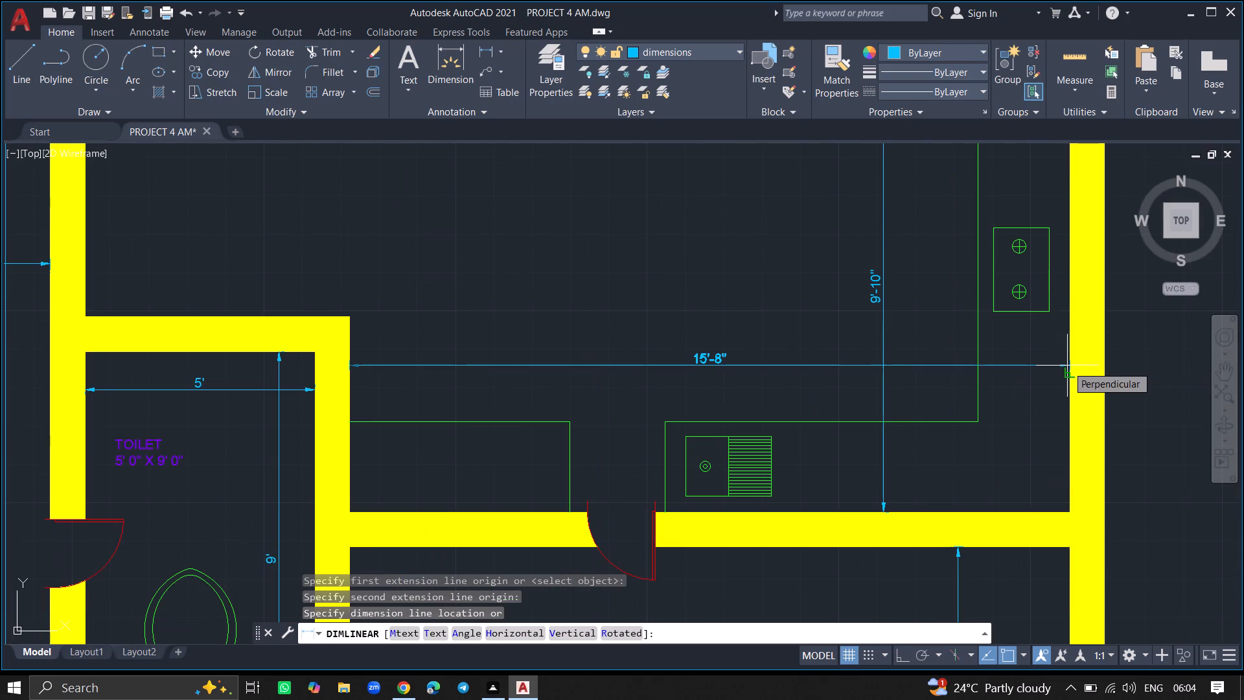
pyautogui.click(1067, 366)
pyautogui.keyDown('ctrl'); pyautogui.scroll(-2, 888, 292); pyautogui.keyUp('ctrl')
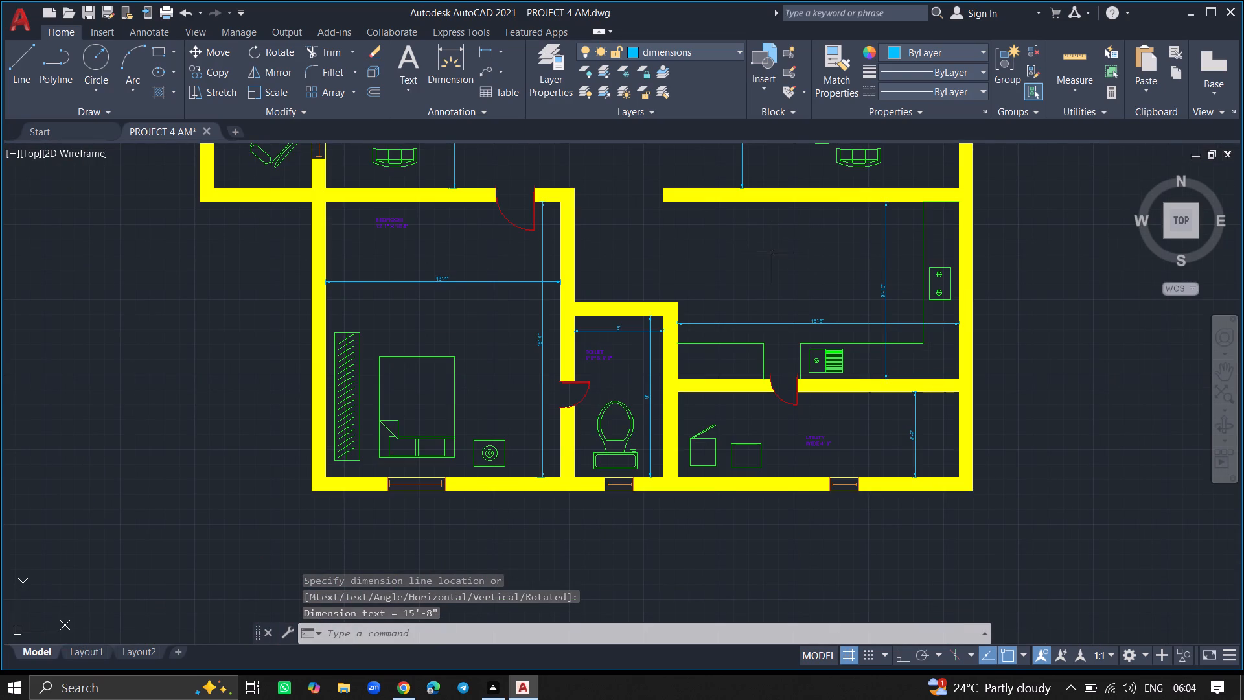
# Make the text layer current and place multiline text in the kitchen above its width dimension, reading KITCHEN with 15'8" X 9' 10" on a second line.
pyautogui.click(551, 81)
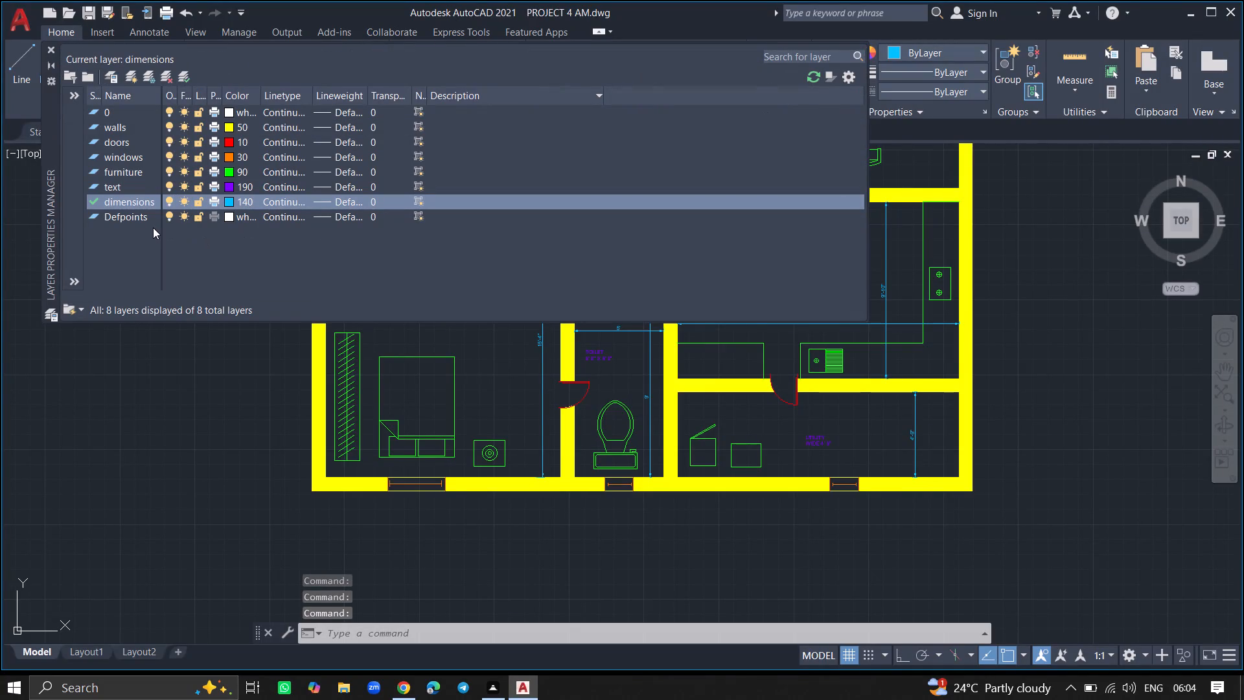
pyautogui.doubleClick(128, 186)
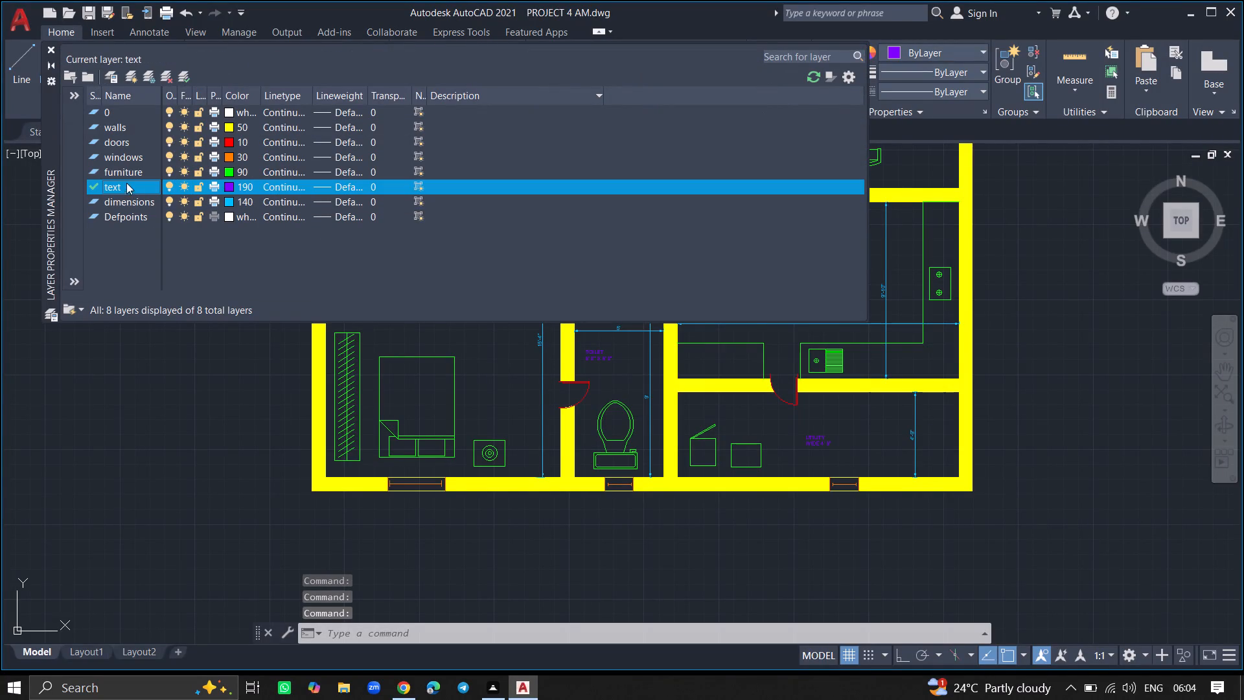
pyautogui.click(53, 49)
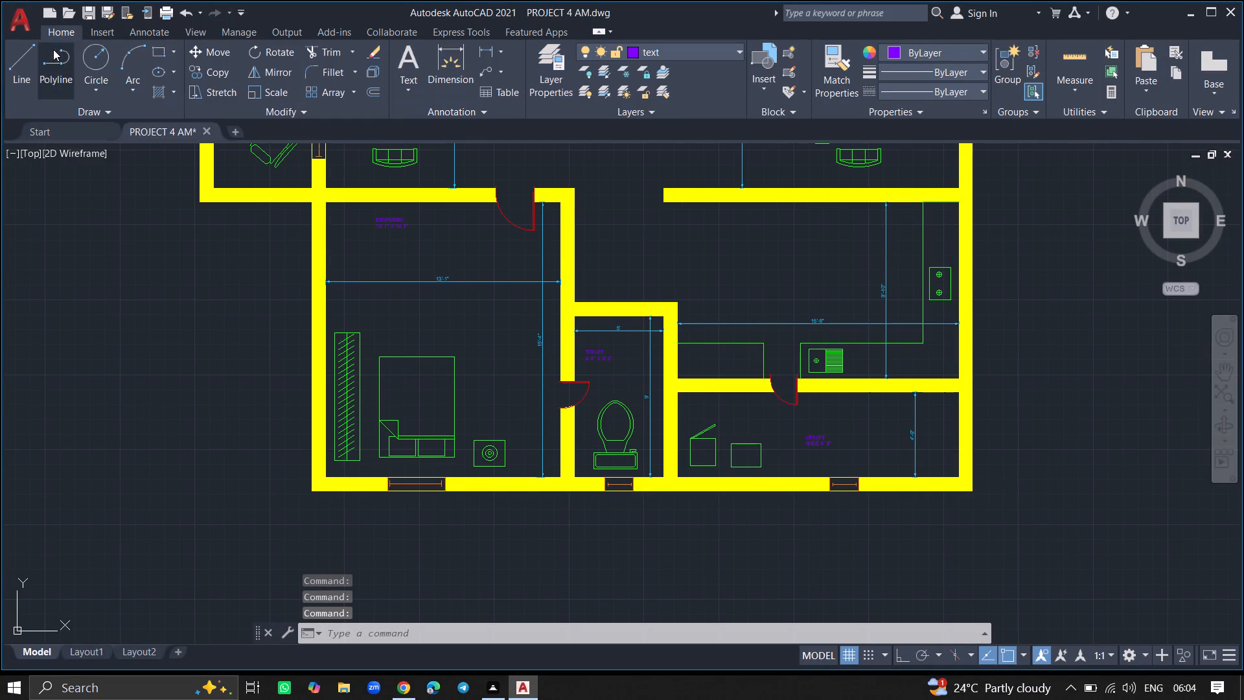
pyautogui.keyDown('ctrl'); pyautogui.scroll(1, 779, 260); pyautogui.keyUp('ctrl')
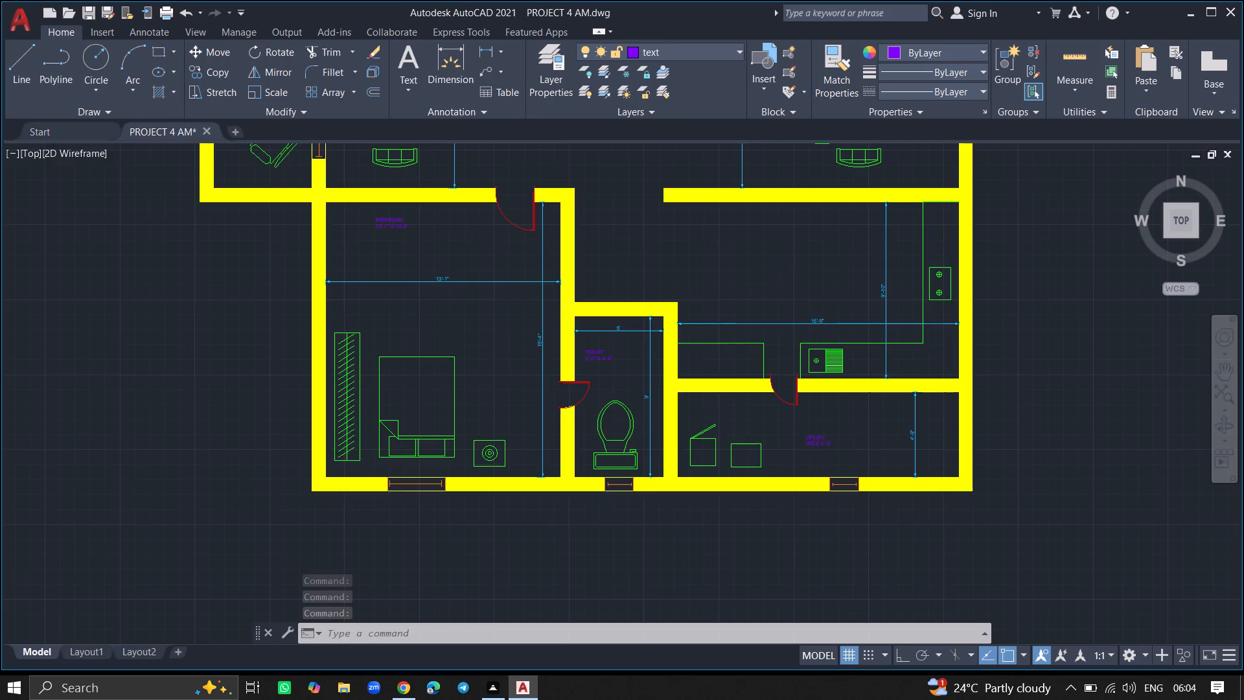
pyautogui.keyDown('ctrl'); pyautogui.scroll(1, 779, 260); pyautogui.keyUp('ctrl')
pyautogui.write('MTEXT')
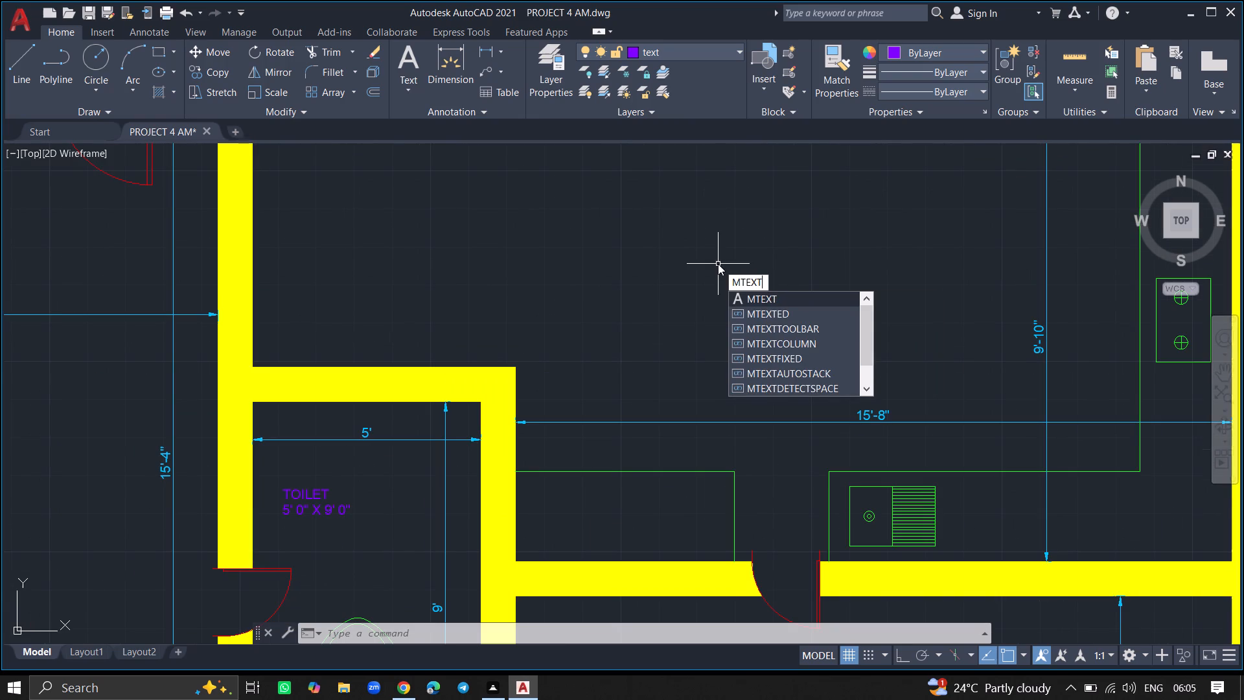
pyautogui.press('Return')
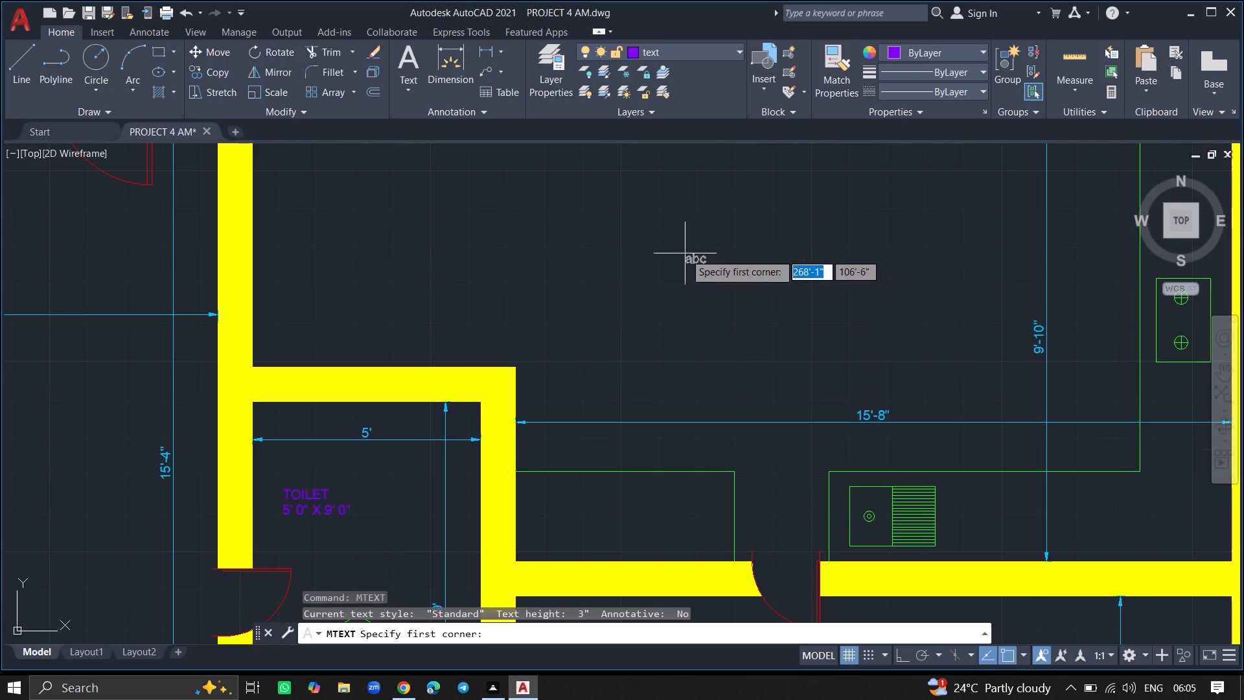
pyautogui.click(685, 253)
pyautogui.click(884, 296)
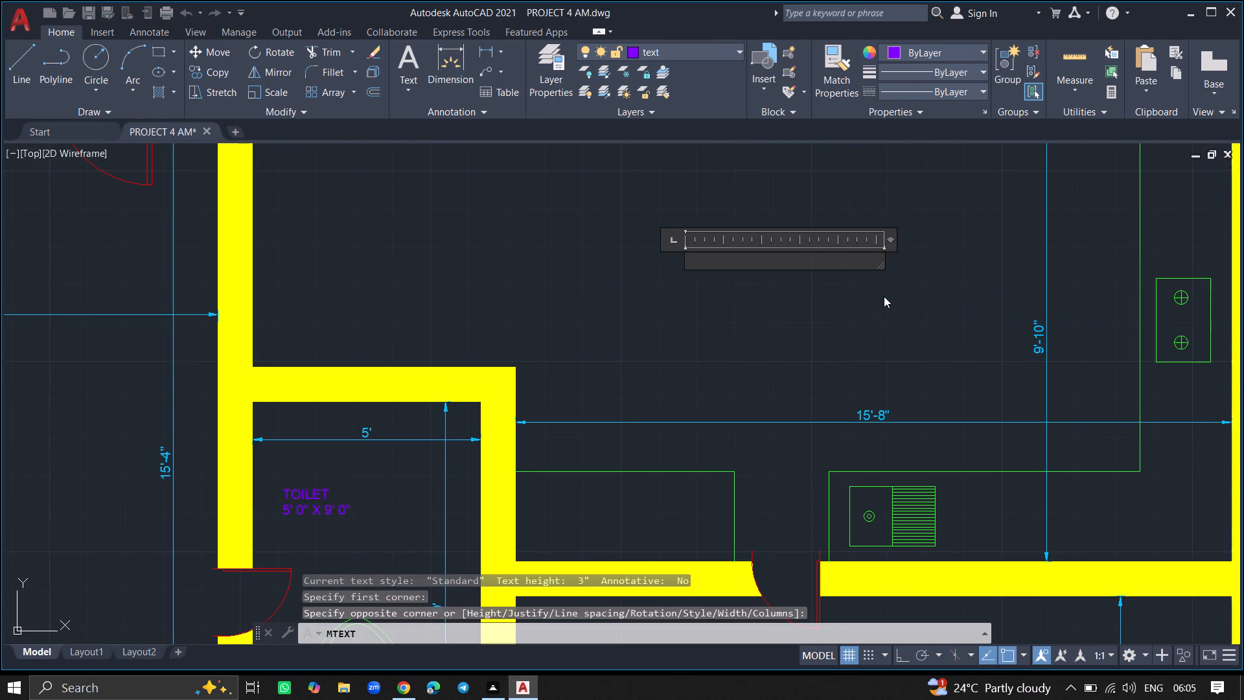
pyautogui.press('l')
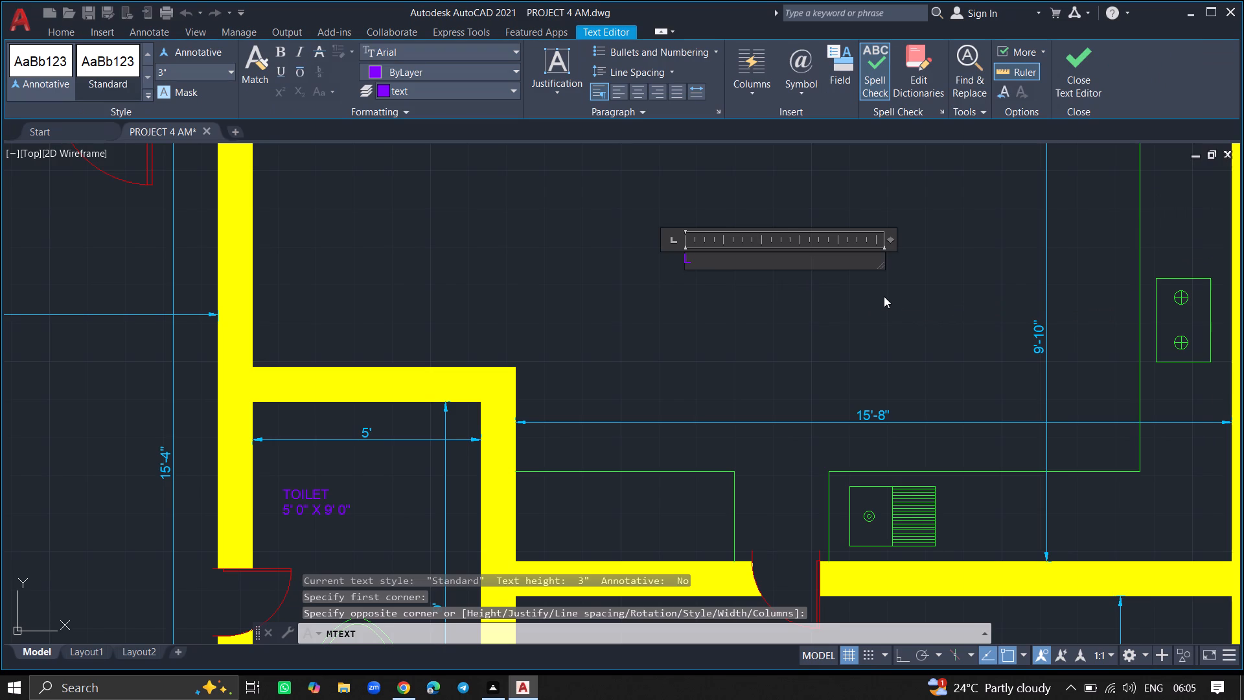
pyautogui.press('BackSpace')
pyautogui.write('KITCHEN')
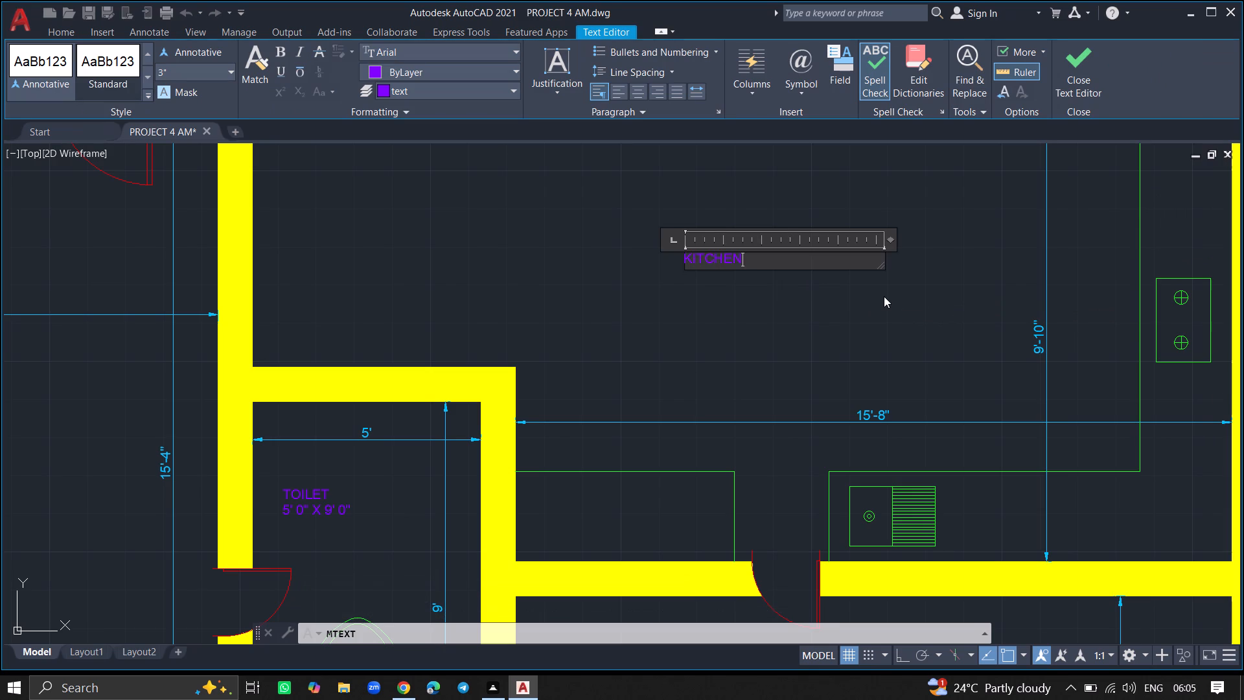
pyautogui.press('space')
pyautogui.press('Return')
pyautogui.write('15')
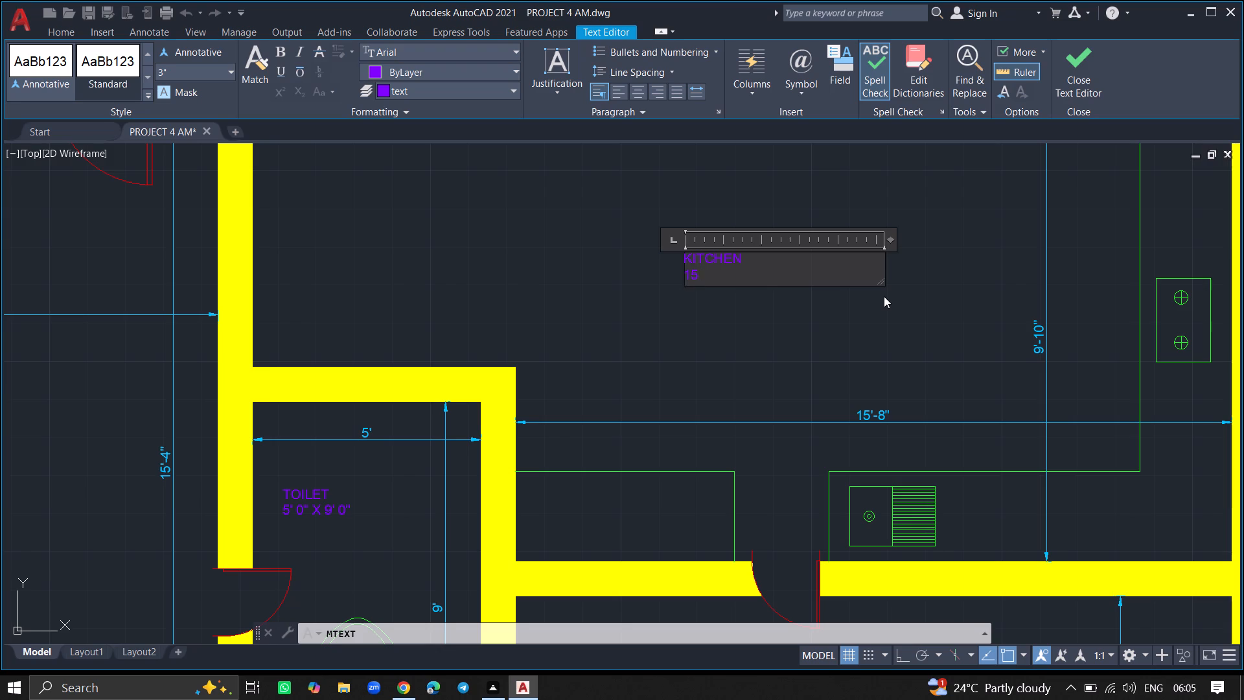
pyautogui.keyDown('ctrl'); pyautogui.scroll(1, 884, 296); pyautogui.keyUp('ctrl')
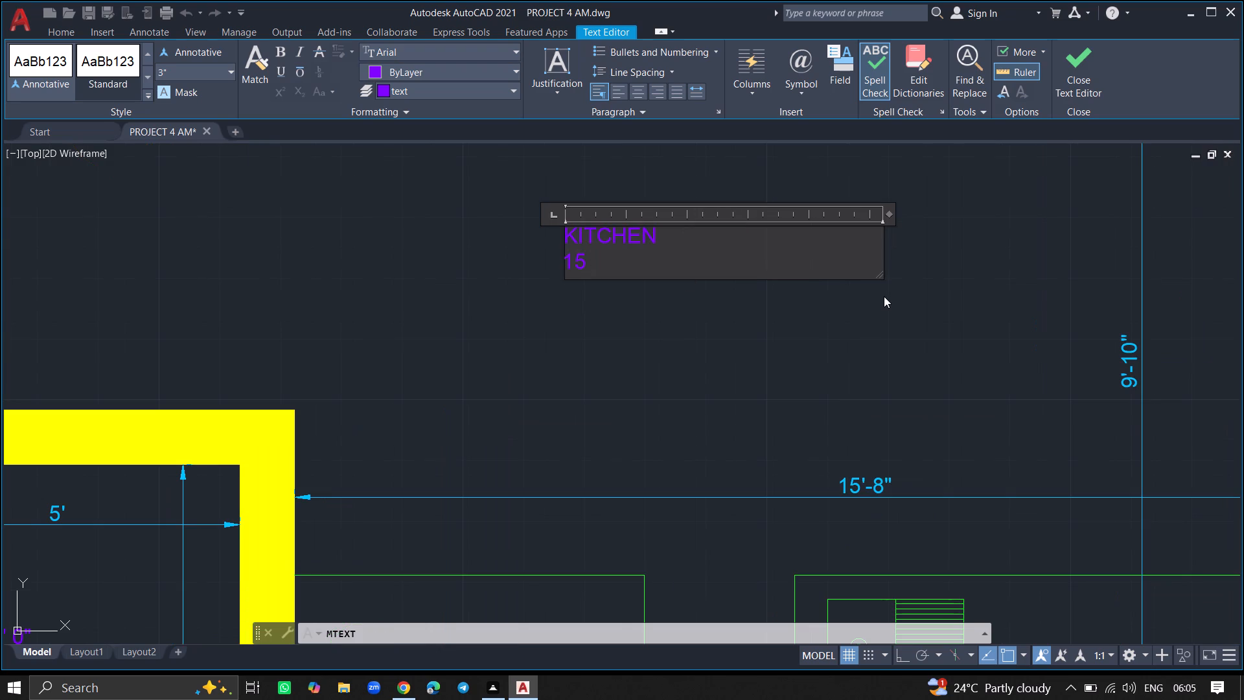
pyautogui.write("'8")
pyautogui.write('"')
pyautogui.press('space')
pyautogui.write('X')
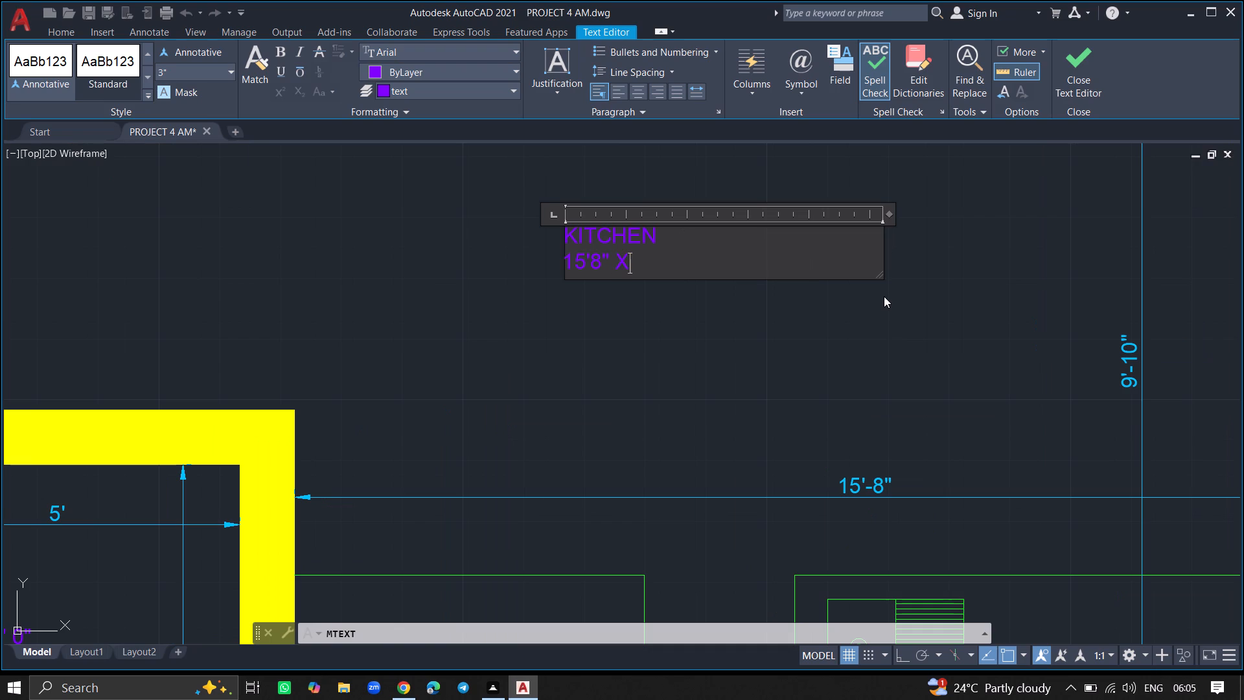
pyautogui.press('space')
pyautogui.write("9' 10")
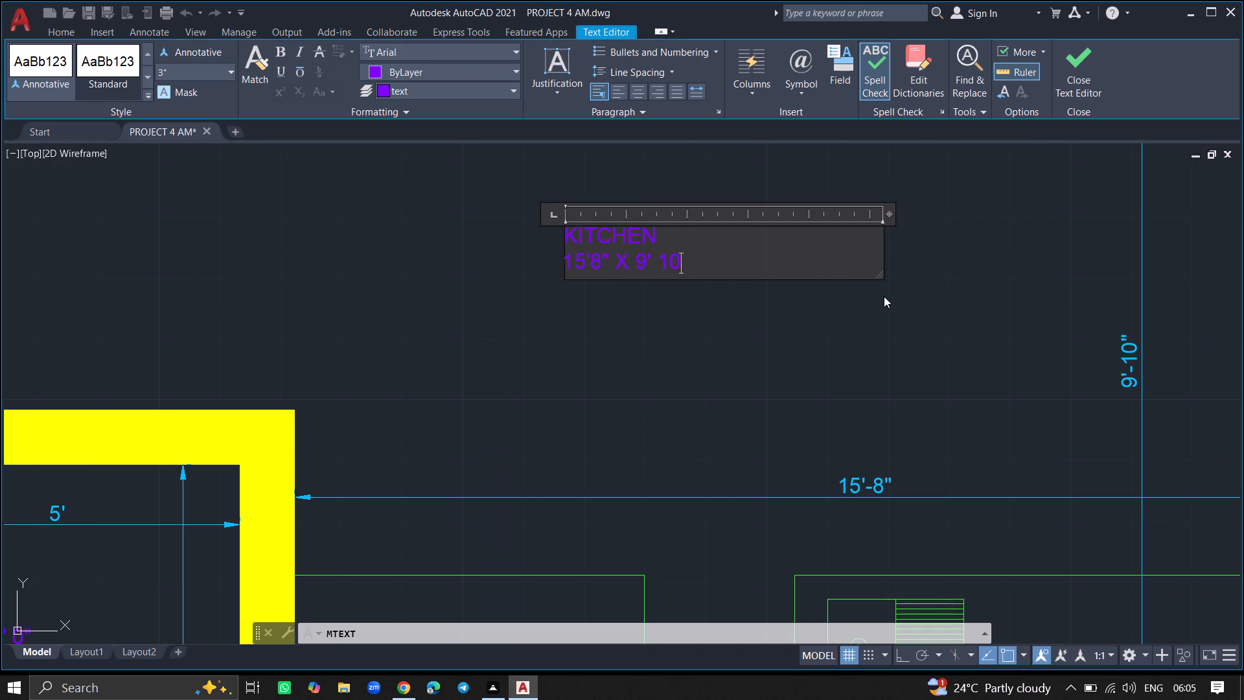
pyautogui.hotkey('shift', '"')
pyautogui.click(855, 380)
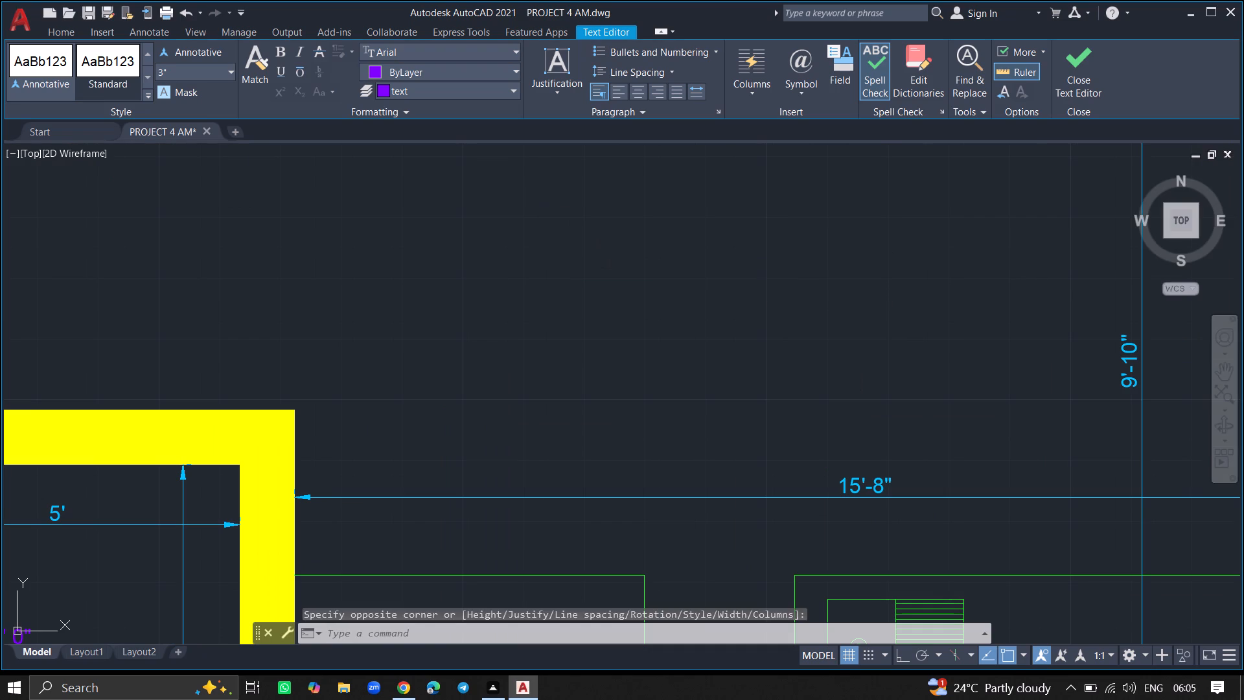
# Select the whole floor plan, filter the selection to its multiline text, and set the text height of all room labels to 5".
pyautogui.keyDown('ctrl'); pyautogui.scroll(-5, 855, 380); pyautogui.keyUp('ctrl')
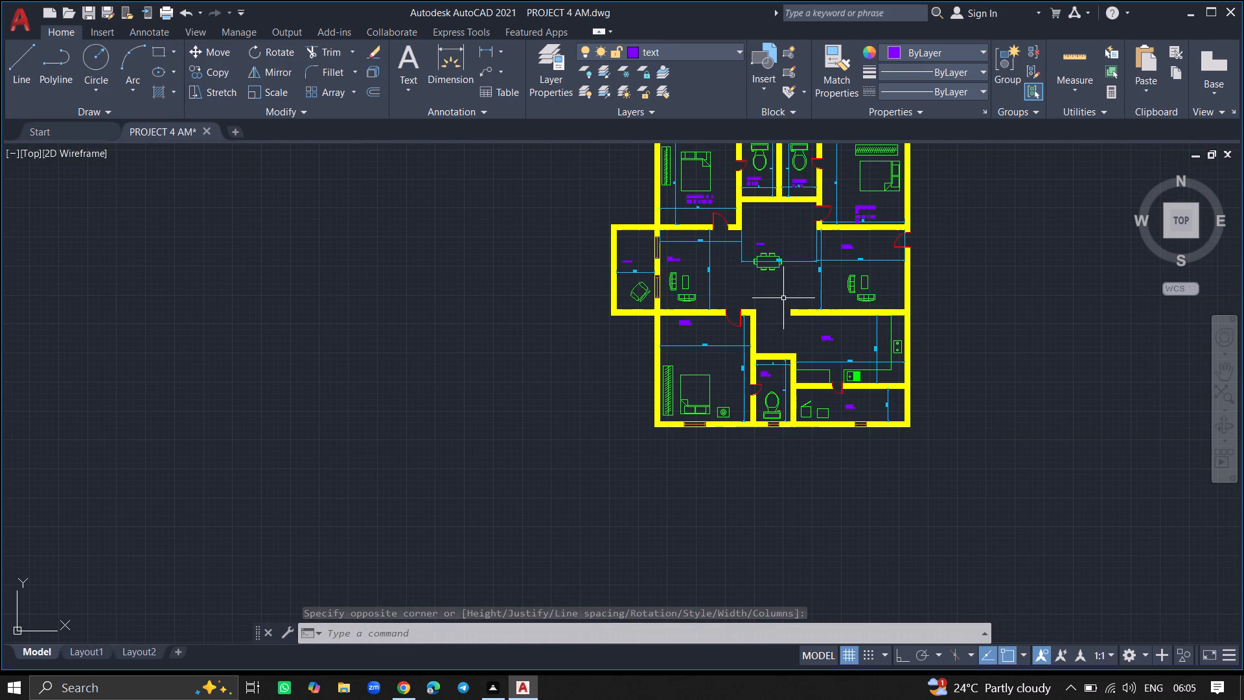
pyautogui.keyDown('ctrl'); pyautogui.scroll(-2, 783, 298); pyautogui.keyUp('ctrl')
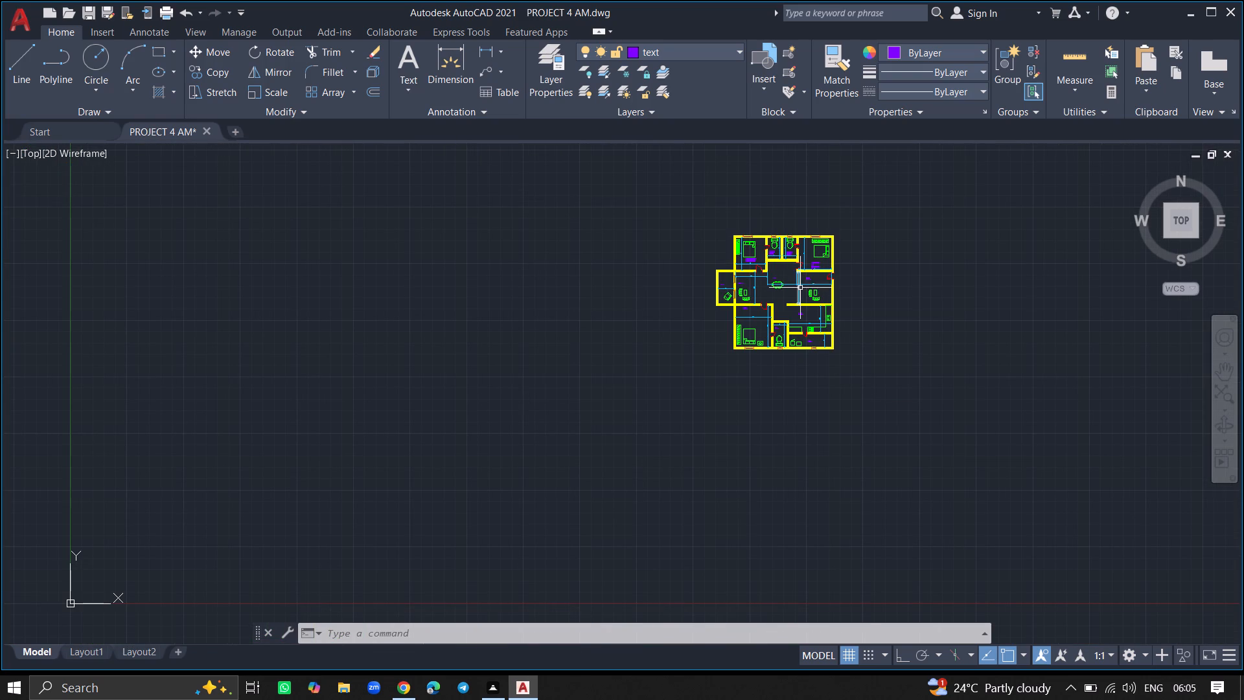
pyautogui.click(851, 204)
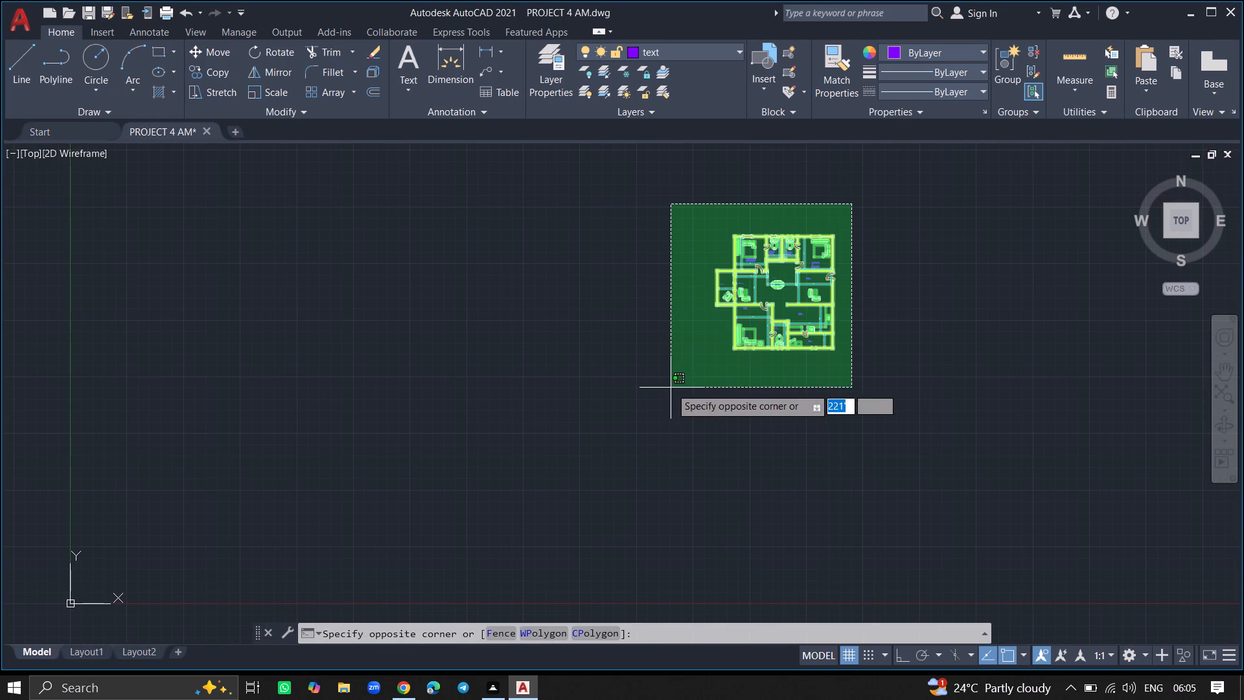
pyautogui.click(671, 388)
pyautogui.write('PR')
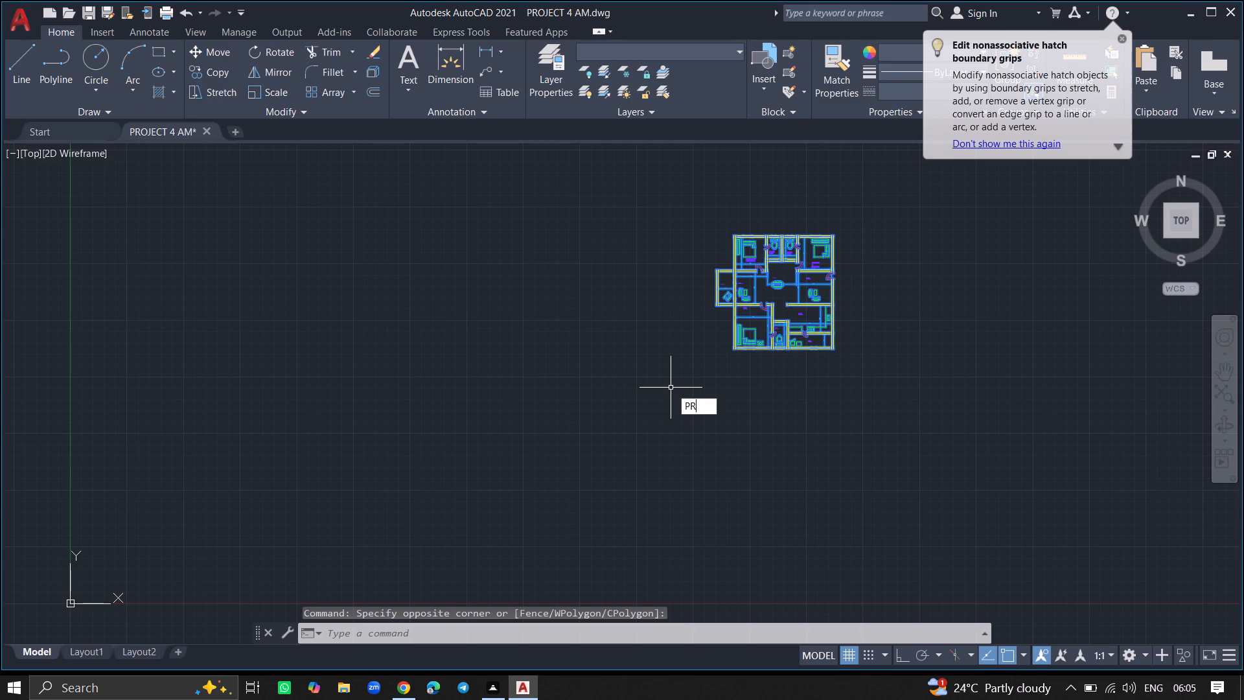
pyautogui.press('Return')
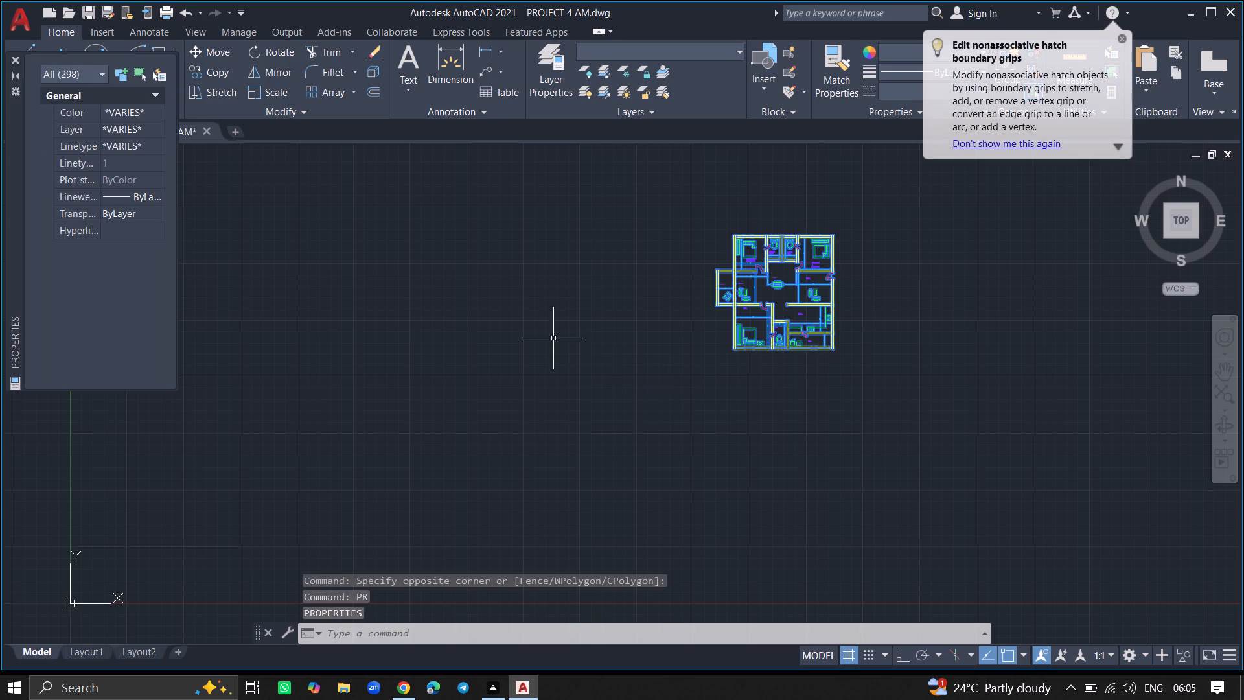
pyautogui.click(86, 70)
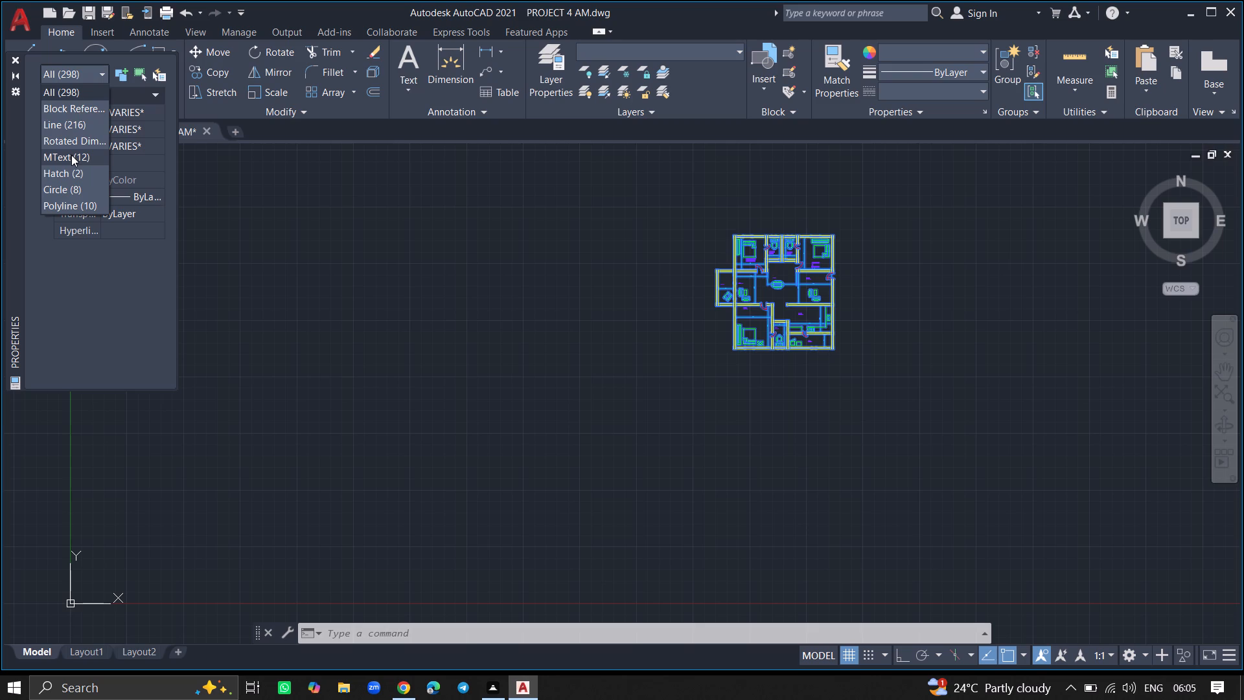
pyautogui.click(71, 155)
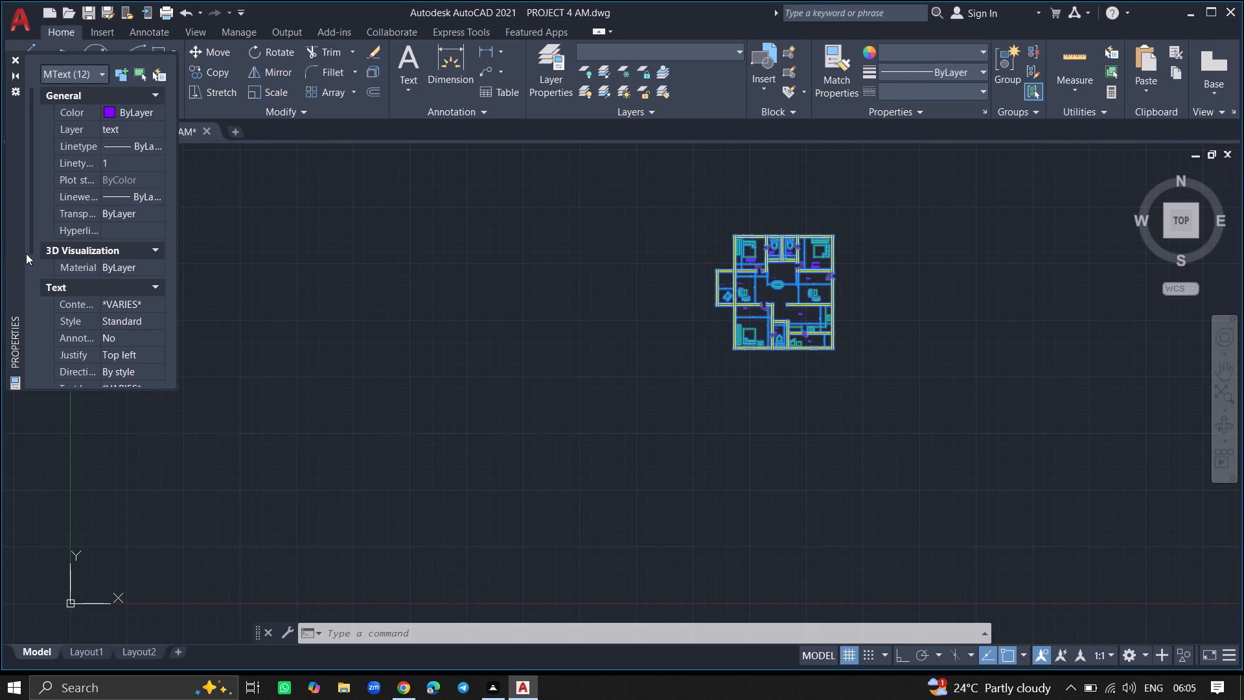
pyautogui.click(32, 259)
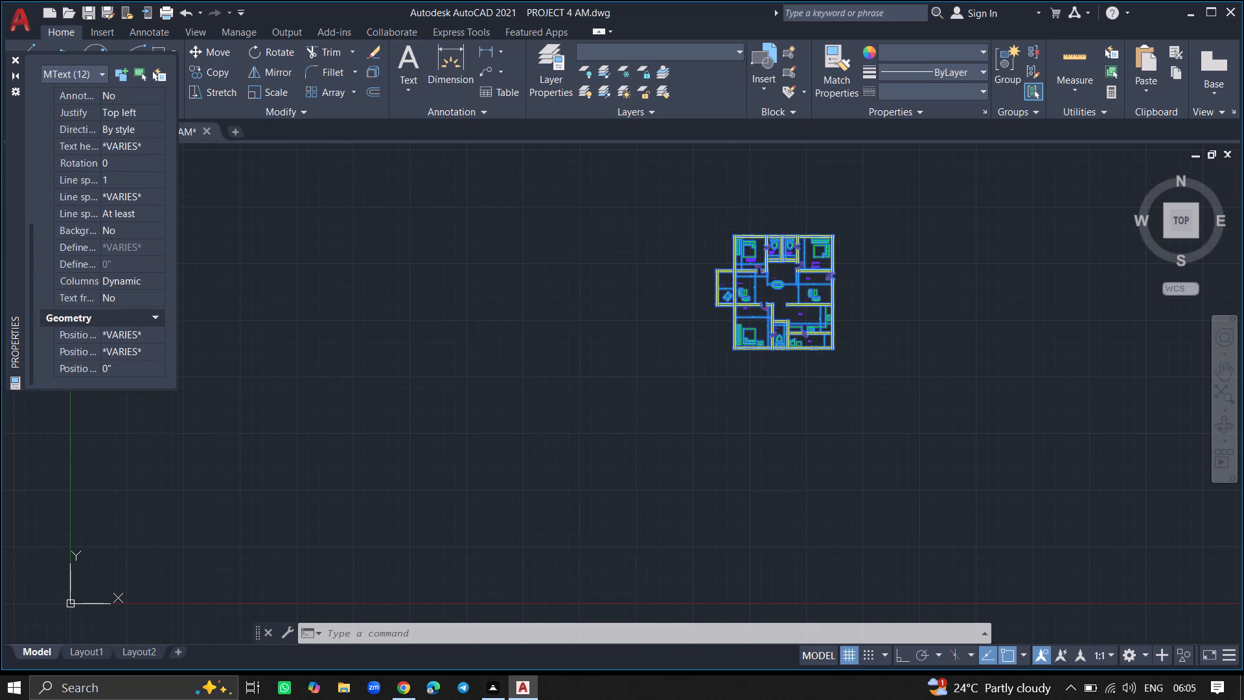
pyautogui.click(138, 139)
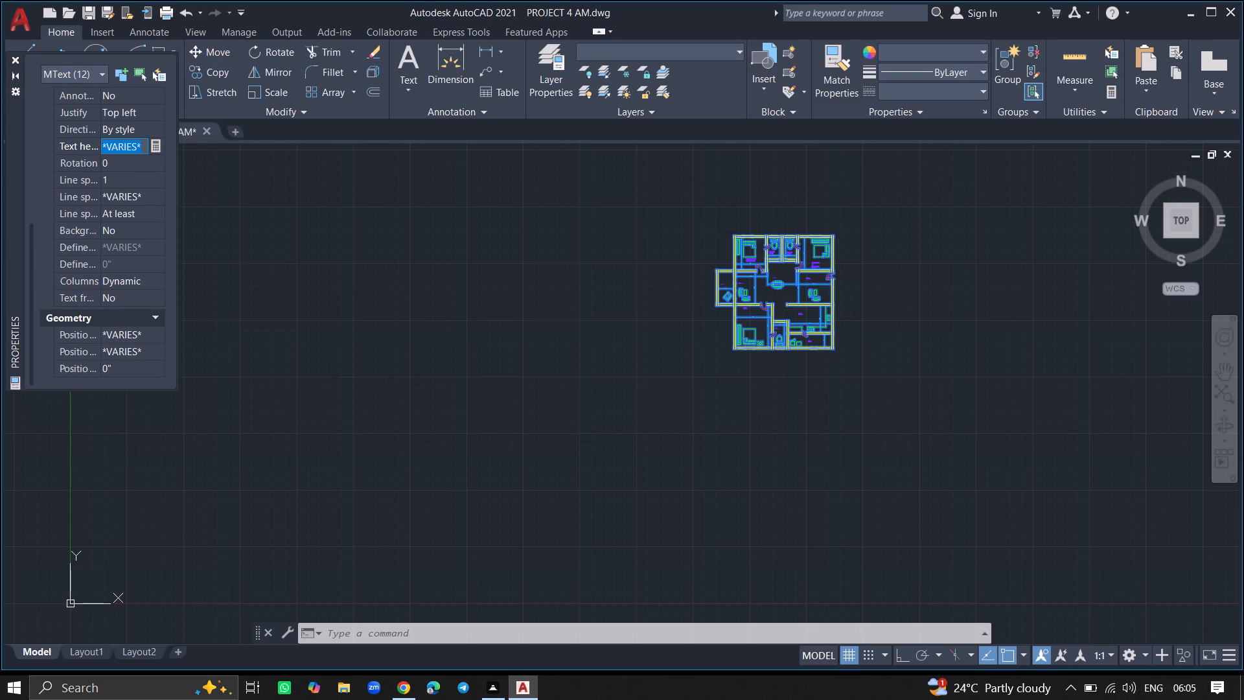
pyautogui.press('Delete')
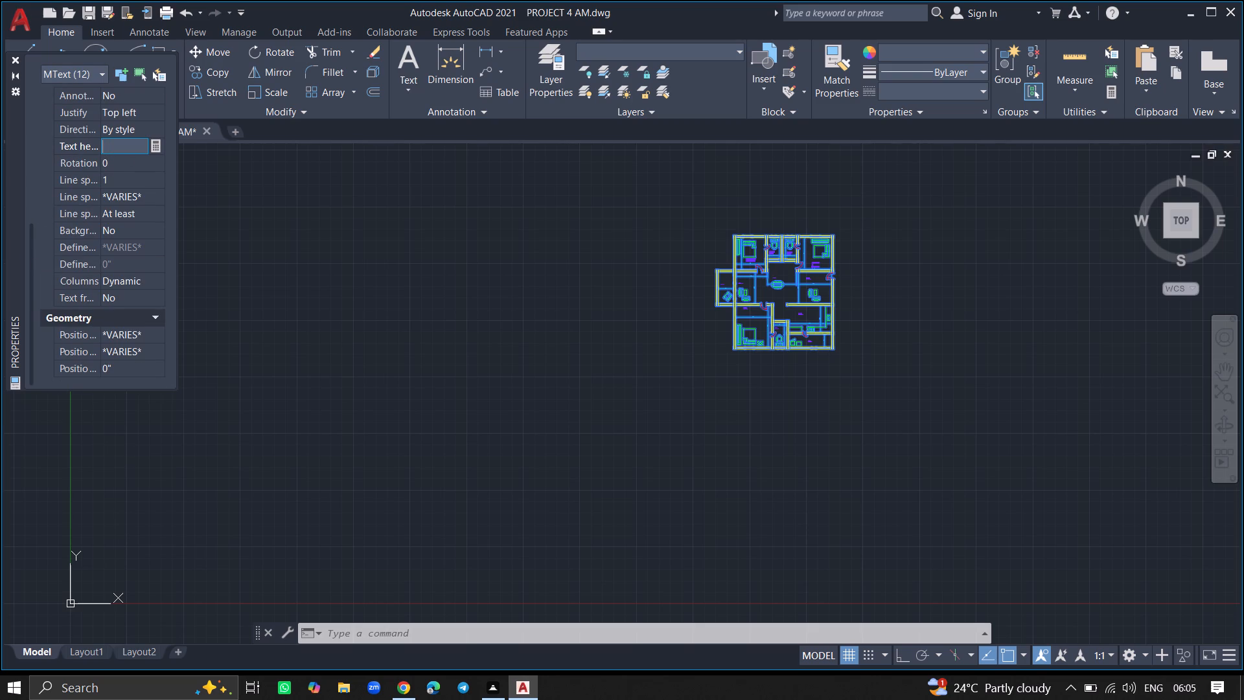
pyautogui.press('5')
pyautogui.hotkey('shift', '"')
pyautogui.click(264, 205)
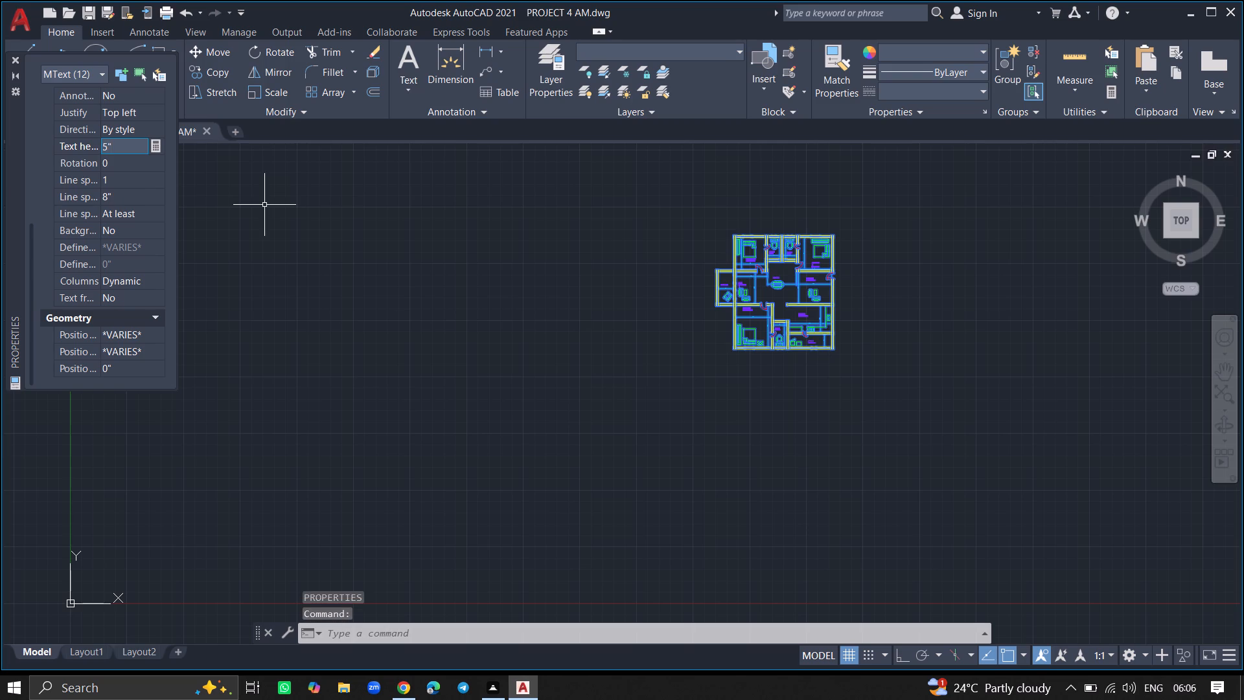
pyautogui.click(15, 57)
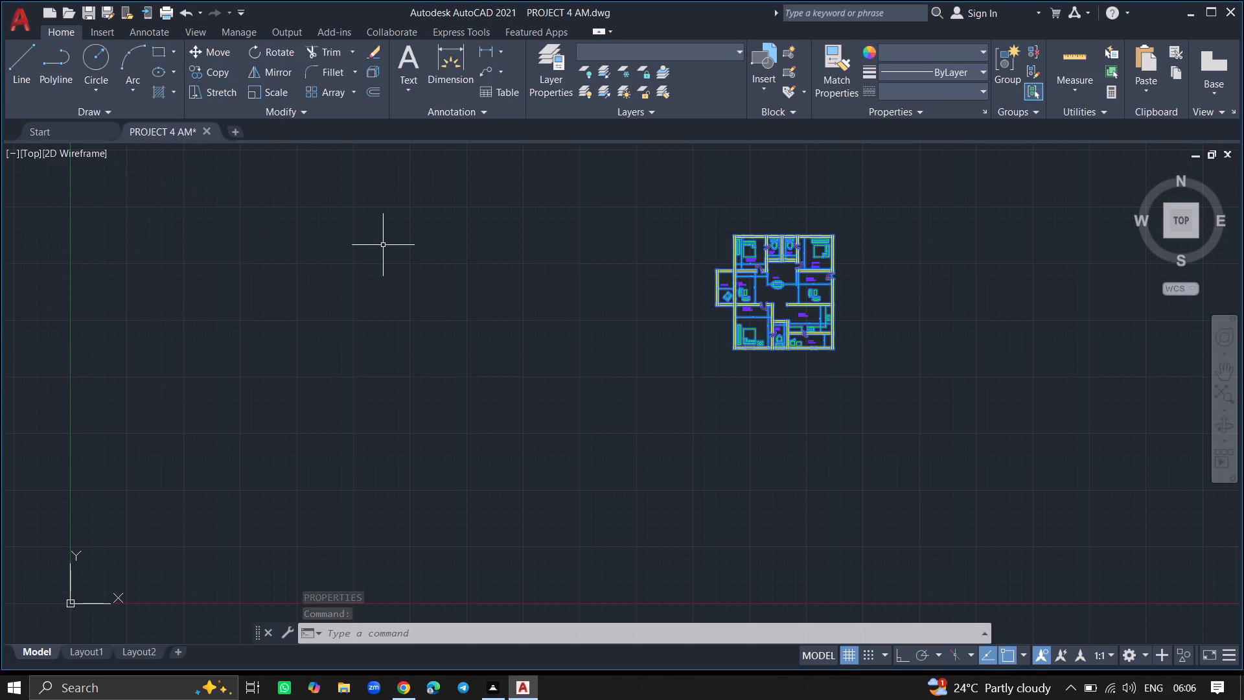
pyautogui.press('Escape')
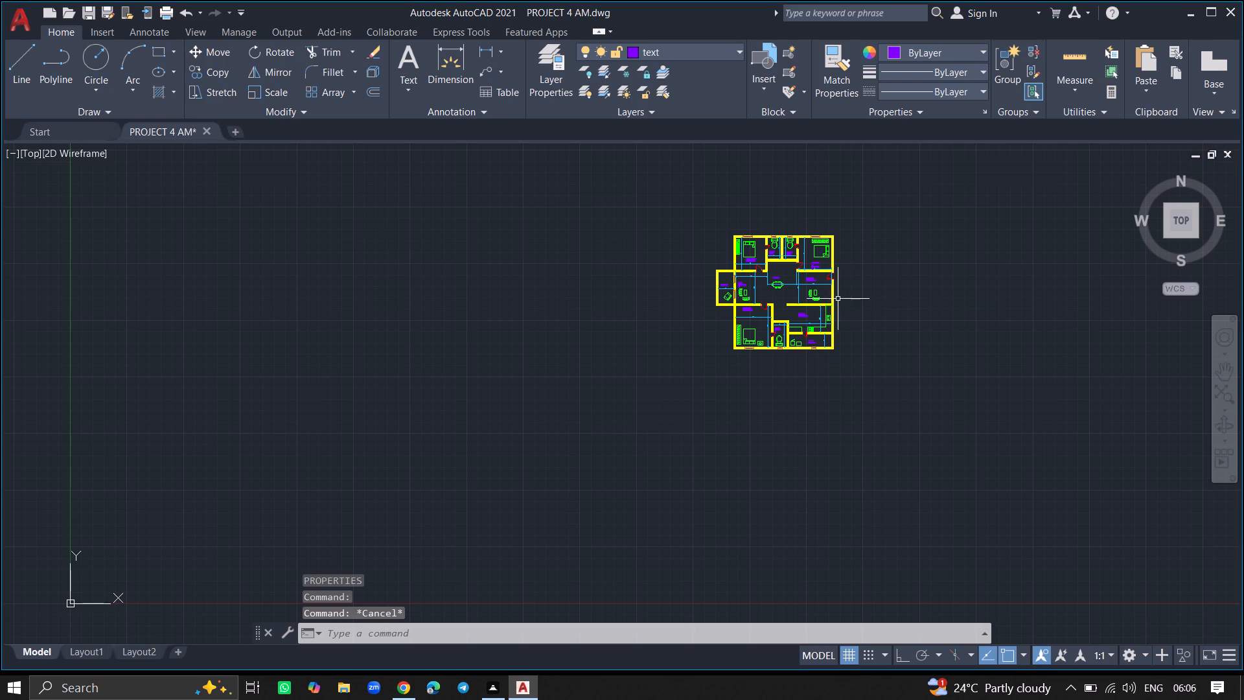
# Modify the ISO-25 dimension style to a text height of 5" and set it as the current style.
pyautogui.keyDown('ctrl'); pyautogui.scroll(4, 814, 301); pyautogui.keyUp('ctrl')
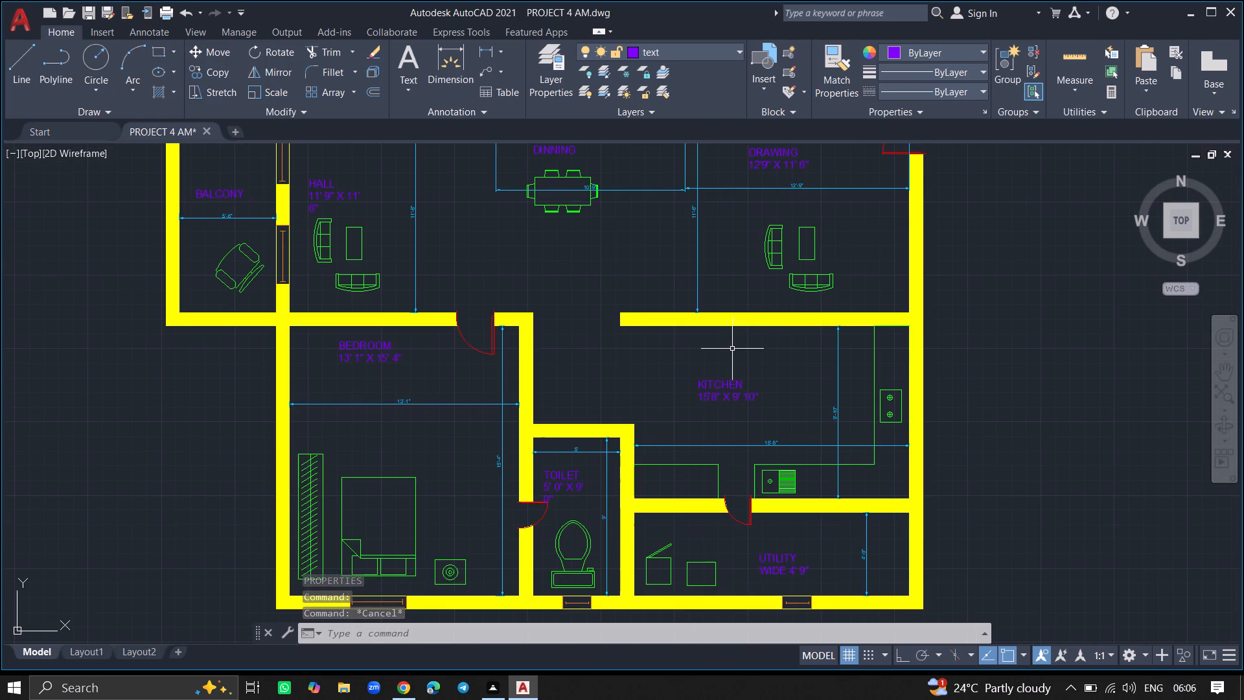
pyautogui.keyDown('ctrl'); pyautogui.scroll(-2, 732, 349); pyautogui.keyUp('ctrl')
pyautogui.keyDown('ctrl'); pyautogui.scroll(-2, 745, 275); pyautogui.keyUp('ctrl')
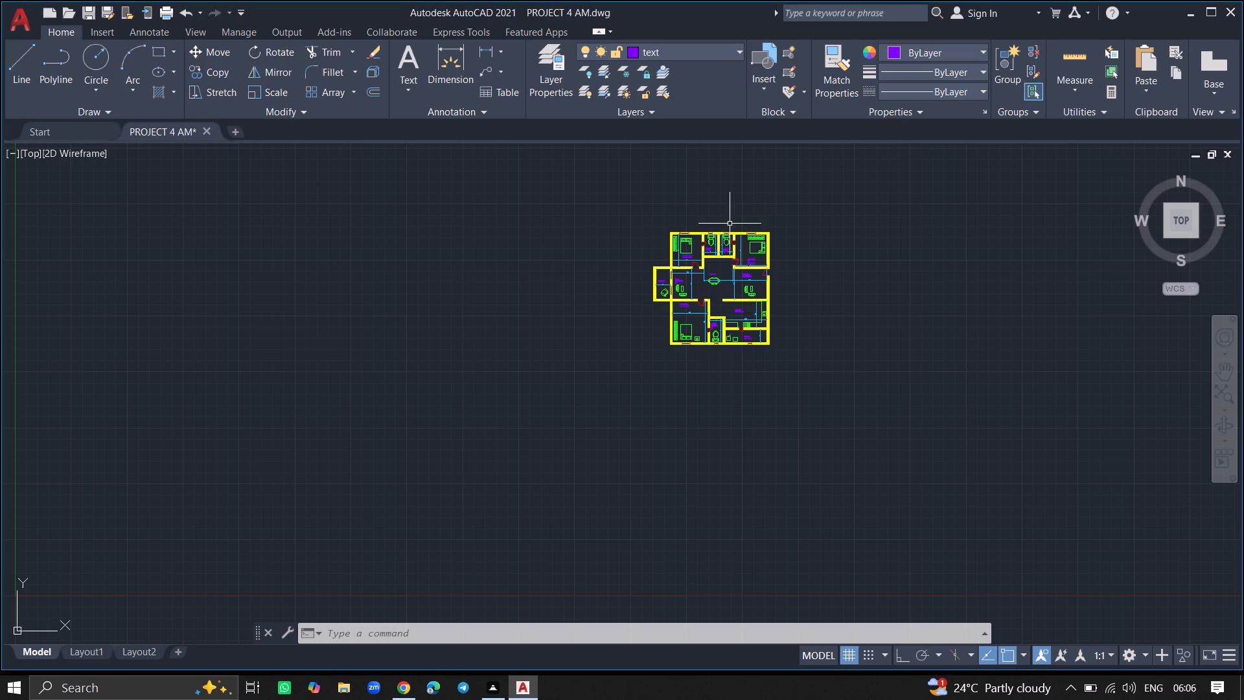
pyautogui.click(774, 215)
pyautogui.click(621, 354)
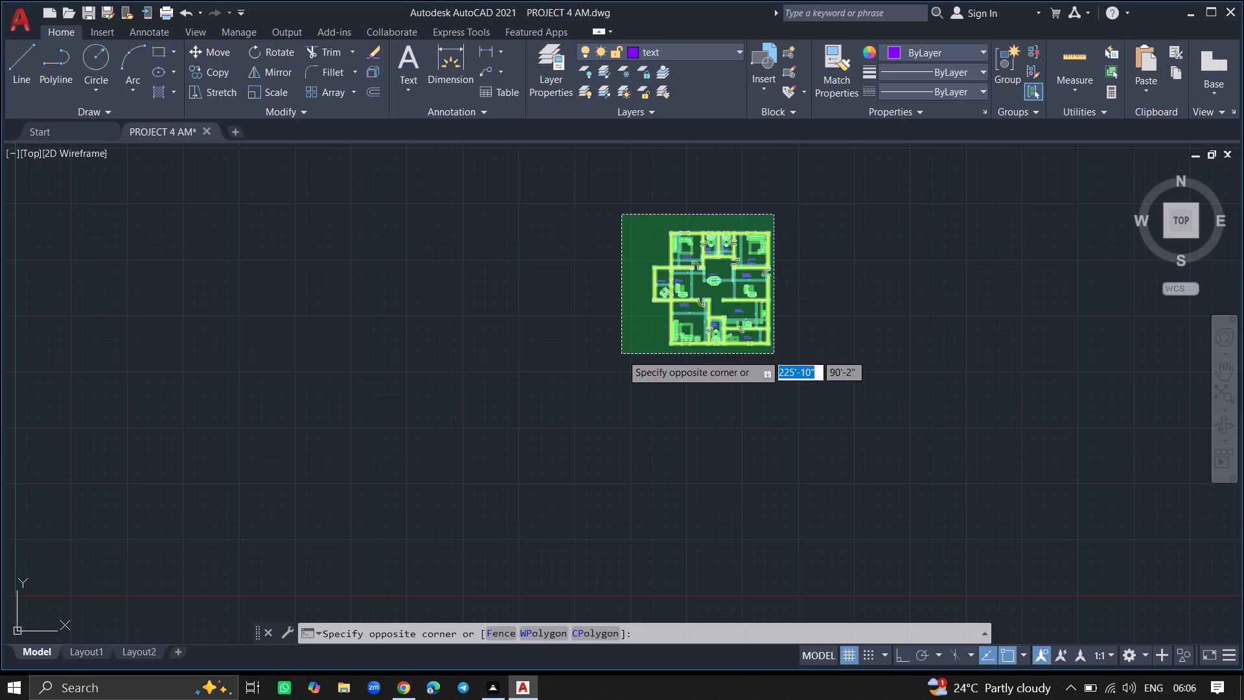
pyautogui.press('d')
pyautogui.press('Return')
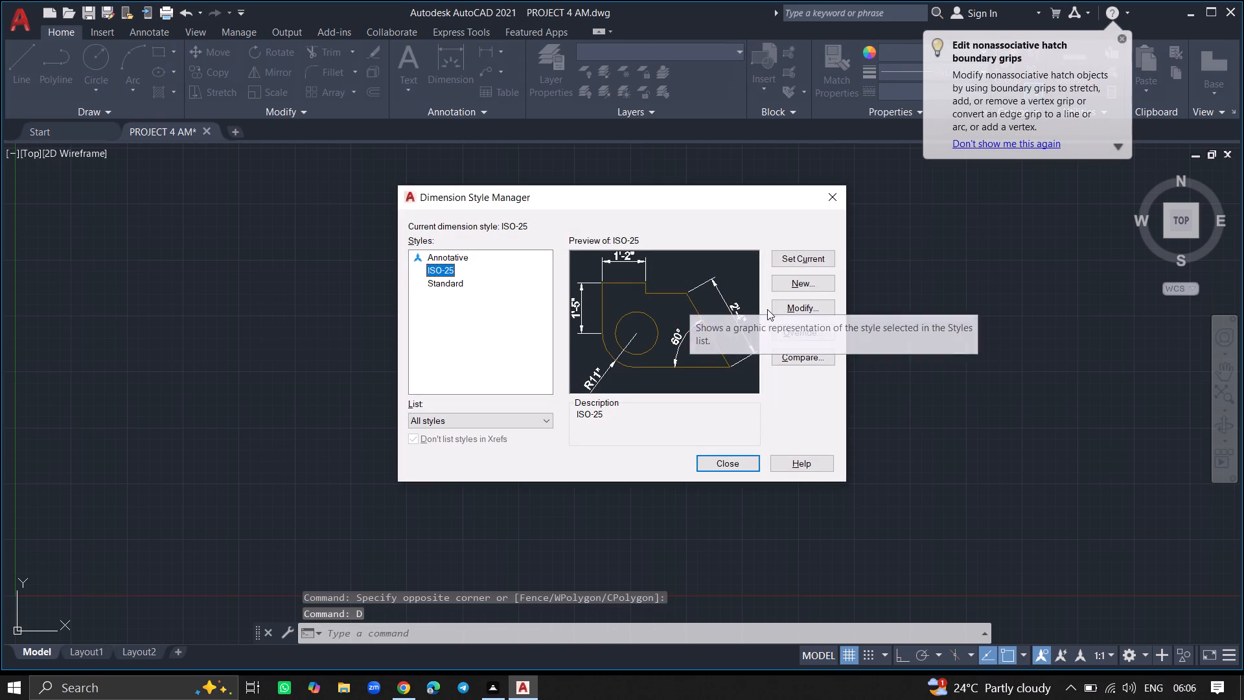
pyautogui.click(772, 307)
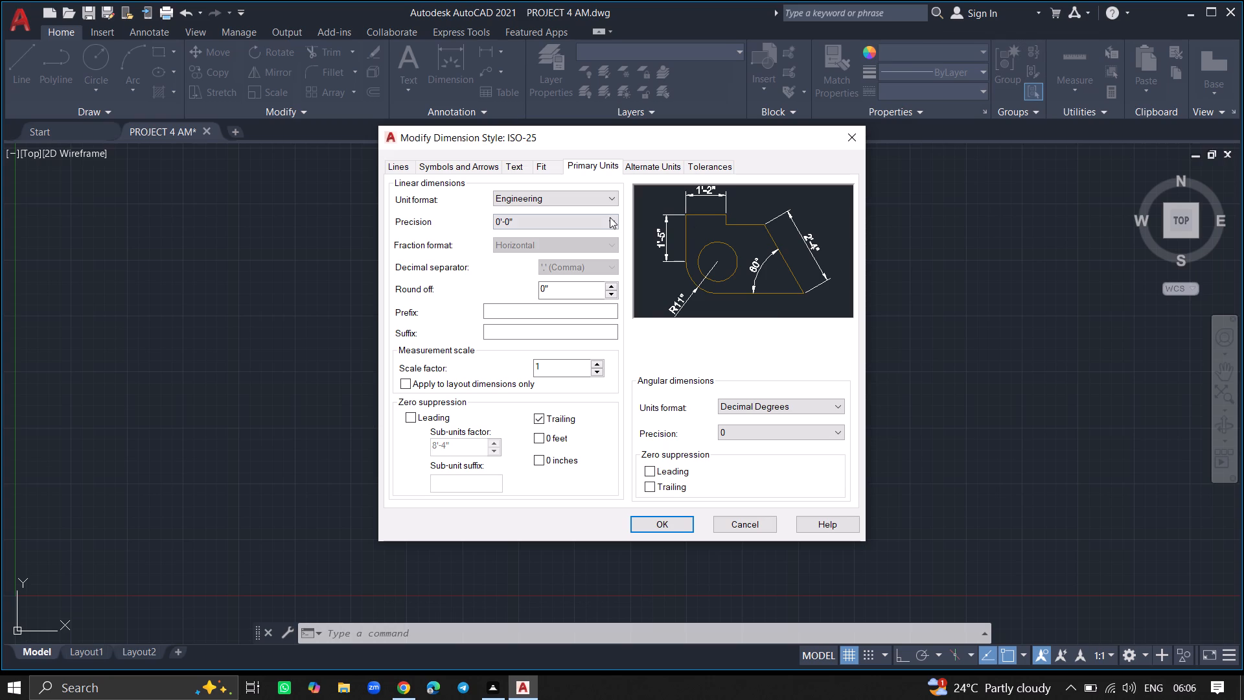
pyautogui.click(507, 169)
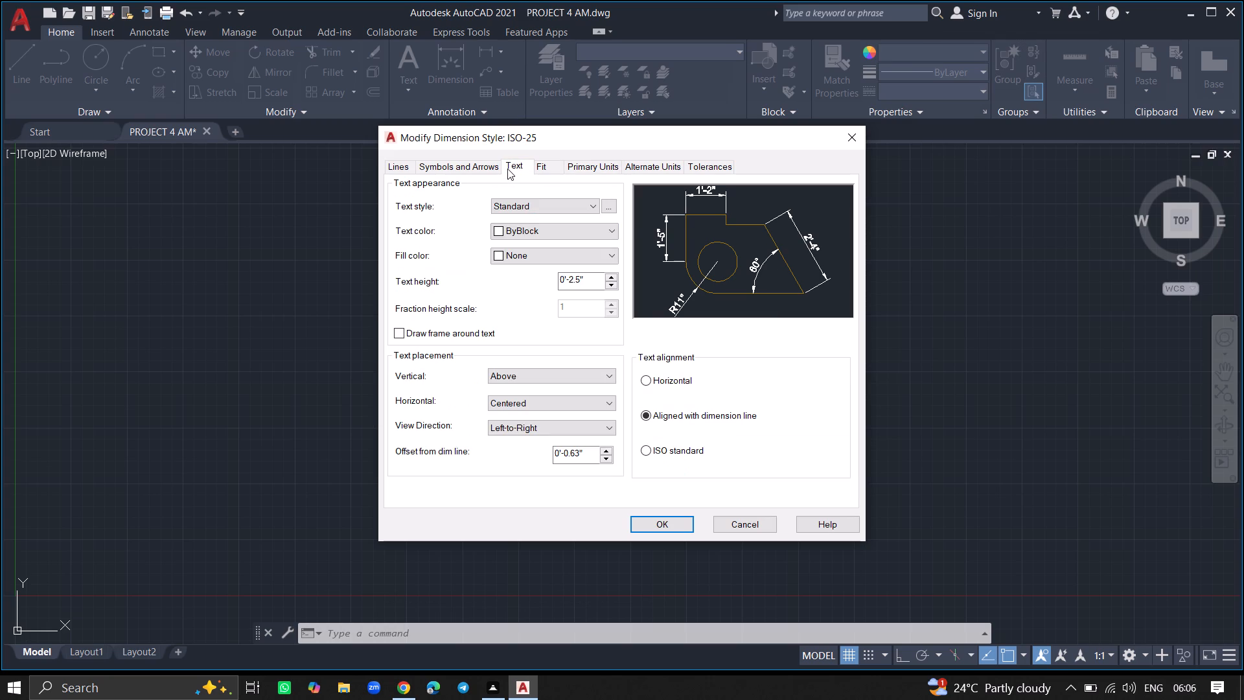
pyautogui.click(584, 274)
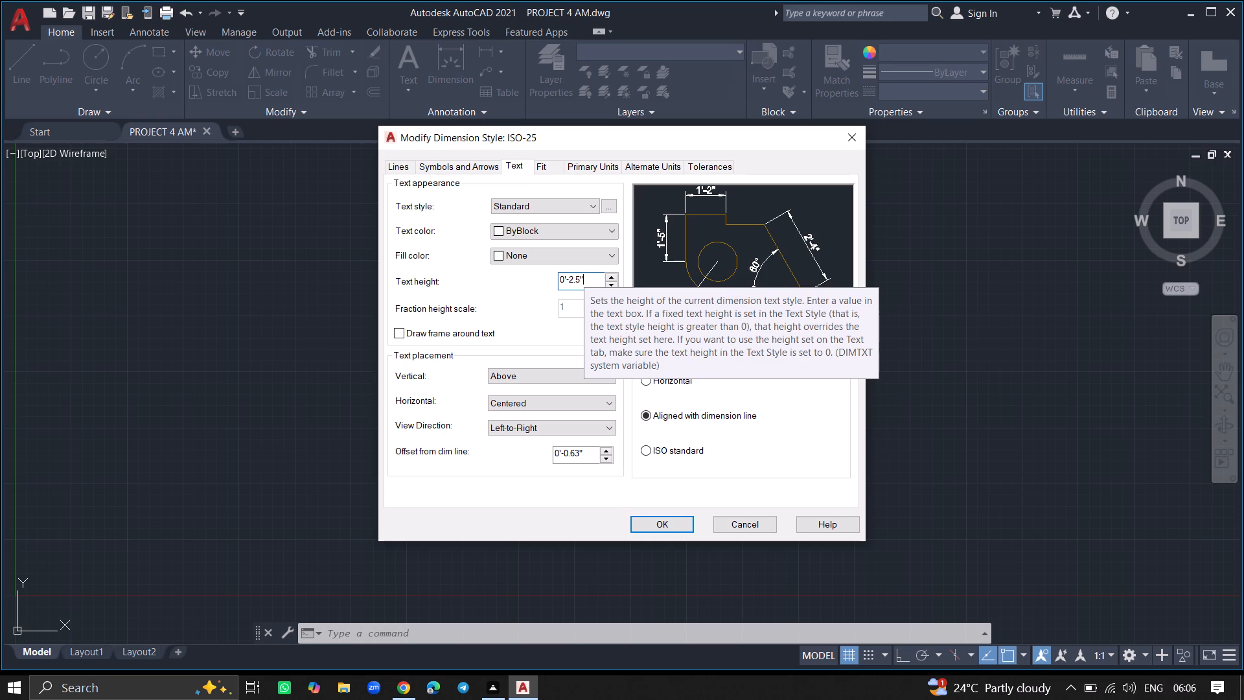
pyautogui.press('BackSpace')
pyautogui.press('BackSpace')
pyautogui.press('BackSpace')
pyautogui.press('BackSpace')
pyautogui.press('BackSpace')
pyautogui.press('BackSpace')
pyautogui.press('BackSpace')
pyautogui.press('BackSpace')
pyautogui.press('BackSpace')
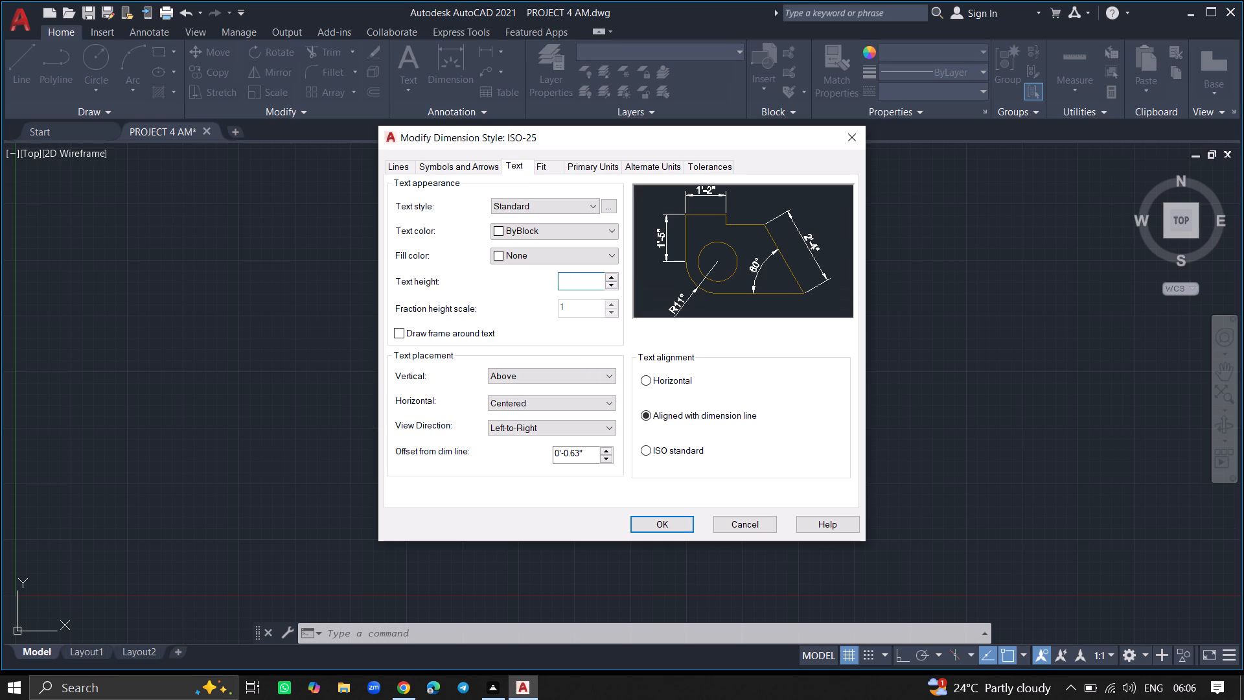
pyautogui.press('BackSpace')
pyautogui.press('5')
pyautogui.hotkey('shift', '"')
pyautogui.press('Return')
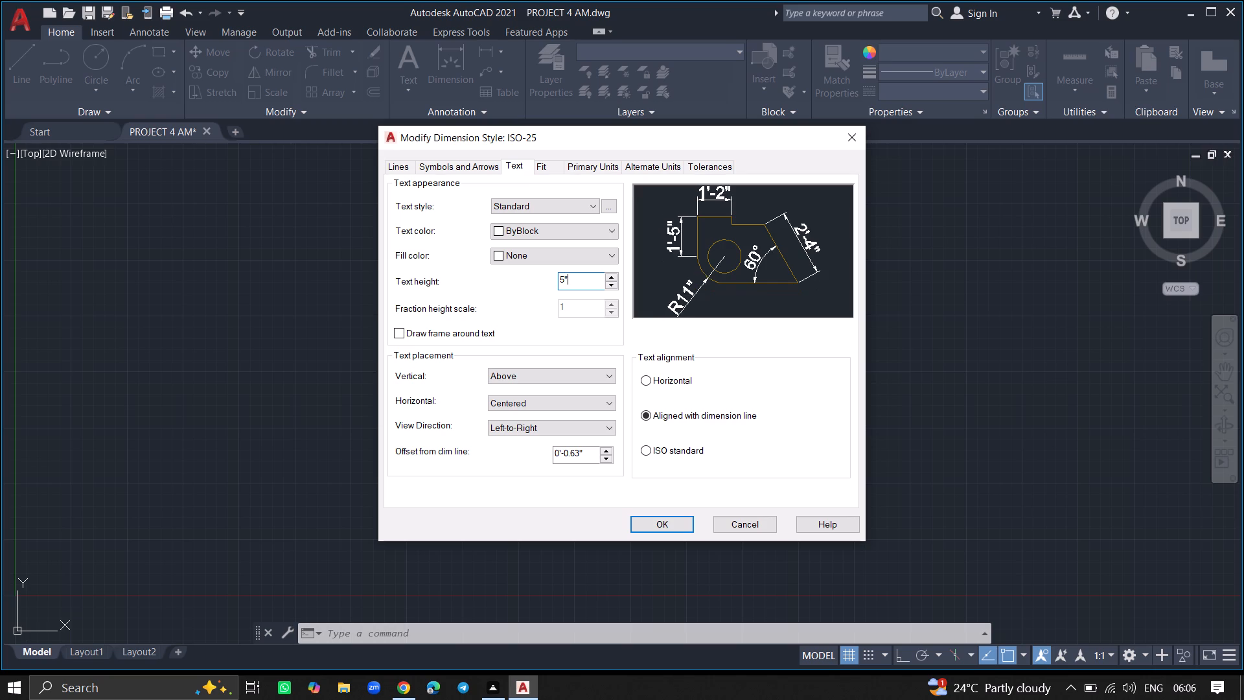
pyautogui.click(684, 523)
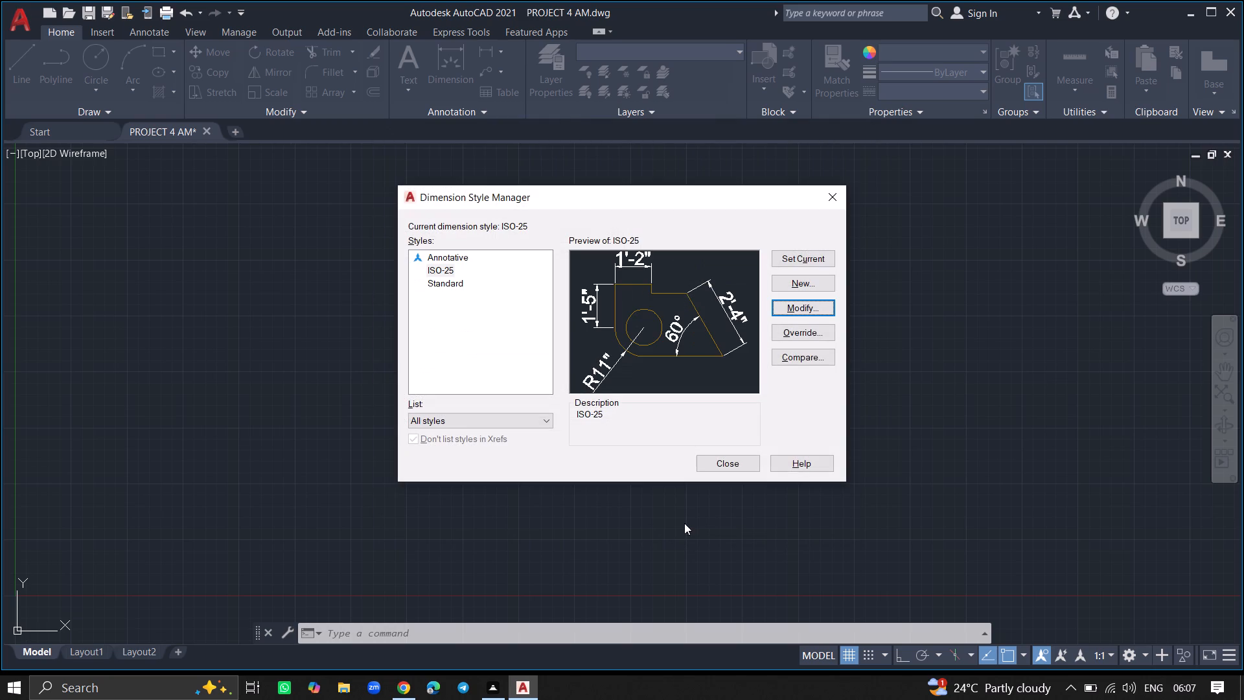
pyautogui.click(776, 259)
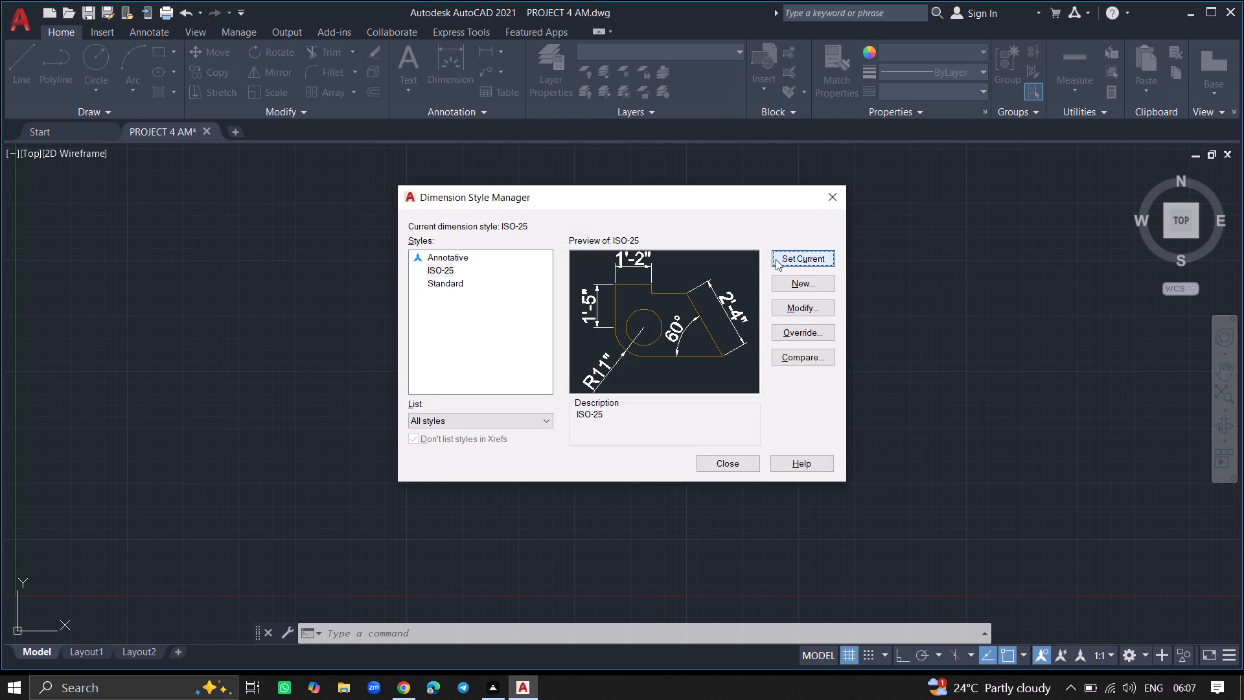
pyautogui.click(720, 461)
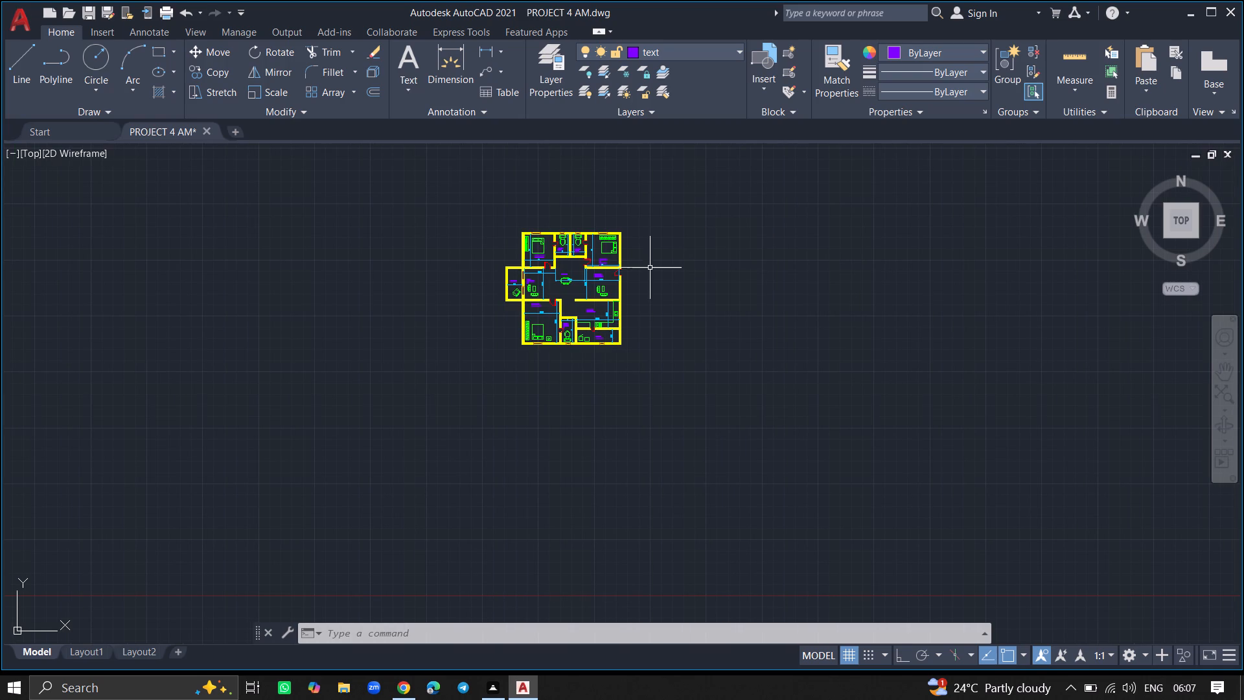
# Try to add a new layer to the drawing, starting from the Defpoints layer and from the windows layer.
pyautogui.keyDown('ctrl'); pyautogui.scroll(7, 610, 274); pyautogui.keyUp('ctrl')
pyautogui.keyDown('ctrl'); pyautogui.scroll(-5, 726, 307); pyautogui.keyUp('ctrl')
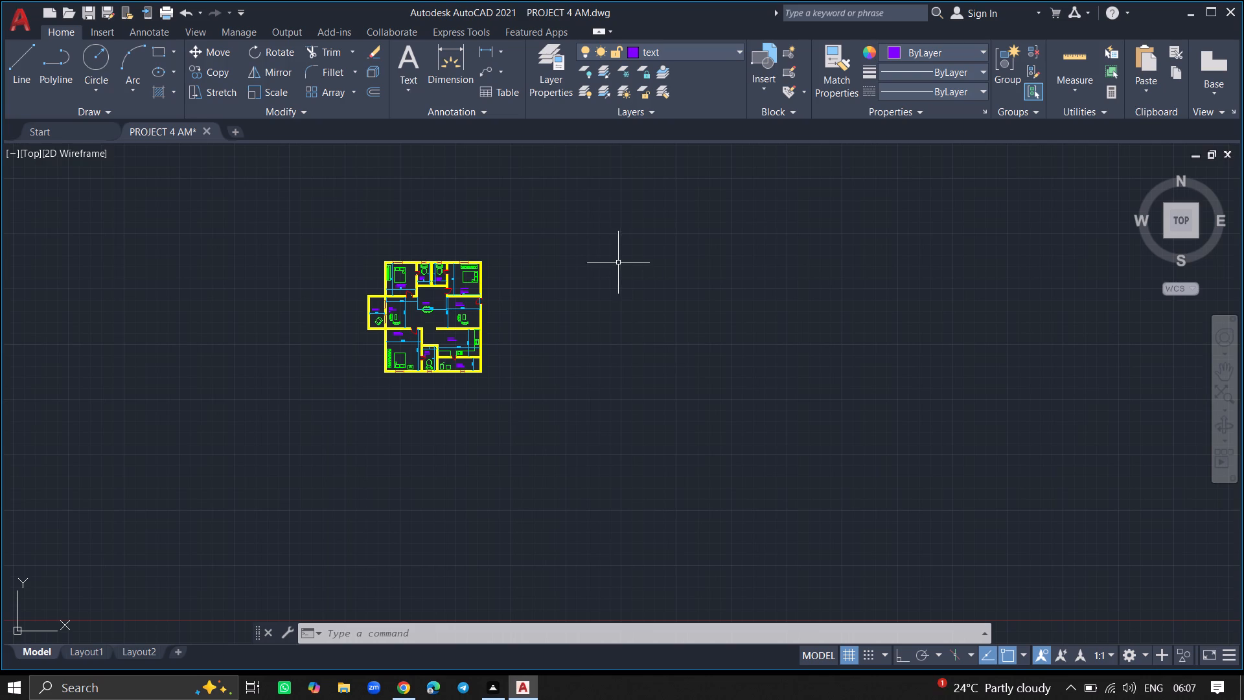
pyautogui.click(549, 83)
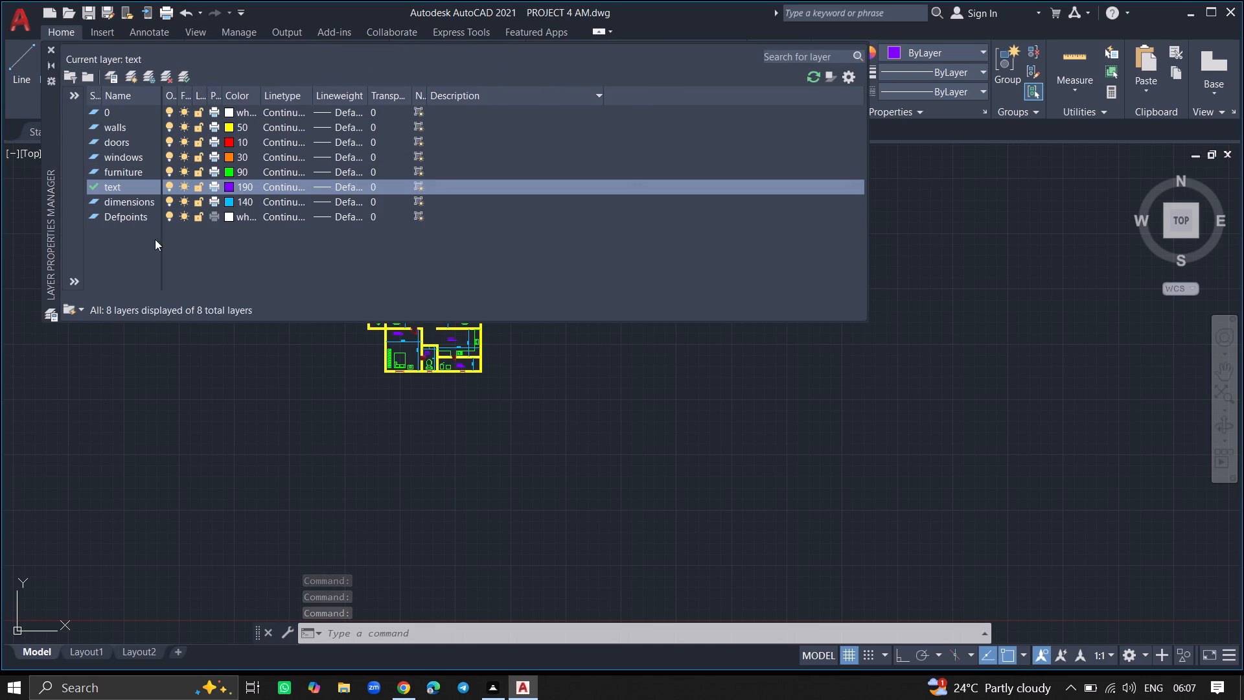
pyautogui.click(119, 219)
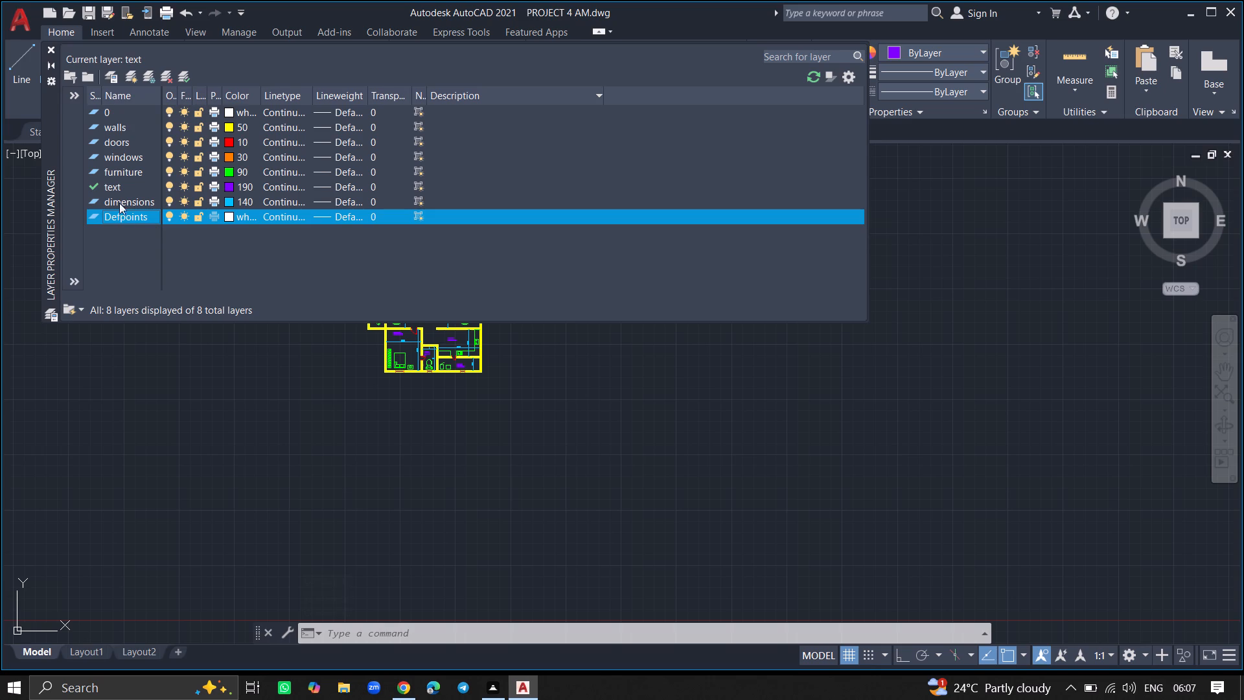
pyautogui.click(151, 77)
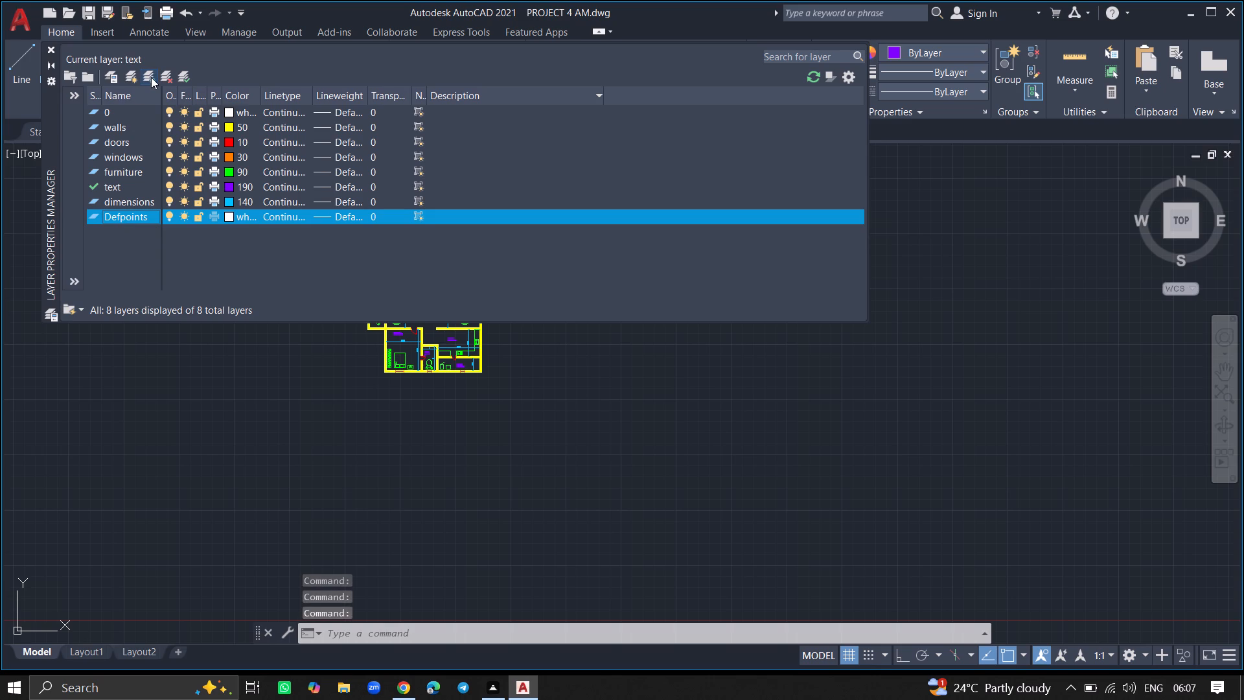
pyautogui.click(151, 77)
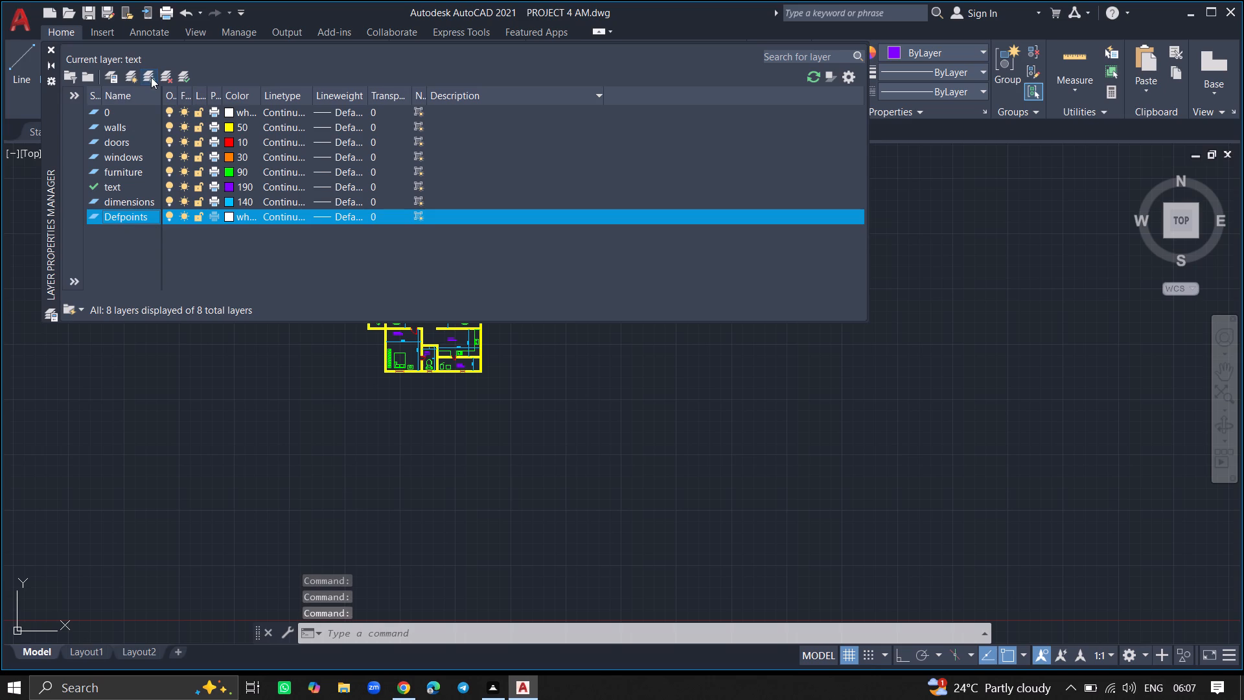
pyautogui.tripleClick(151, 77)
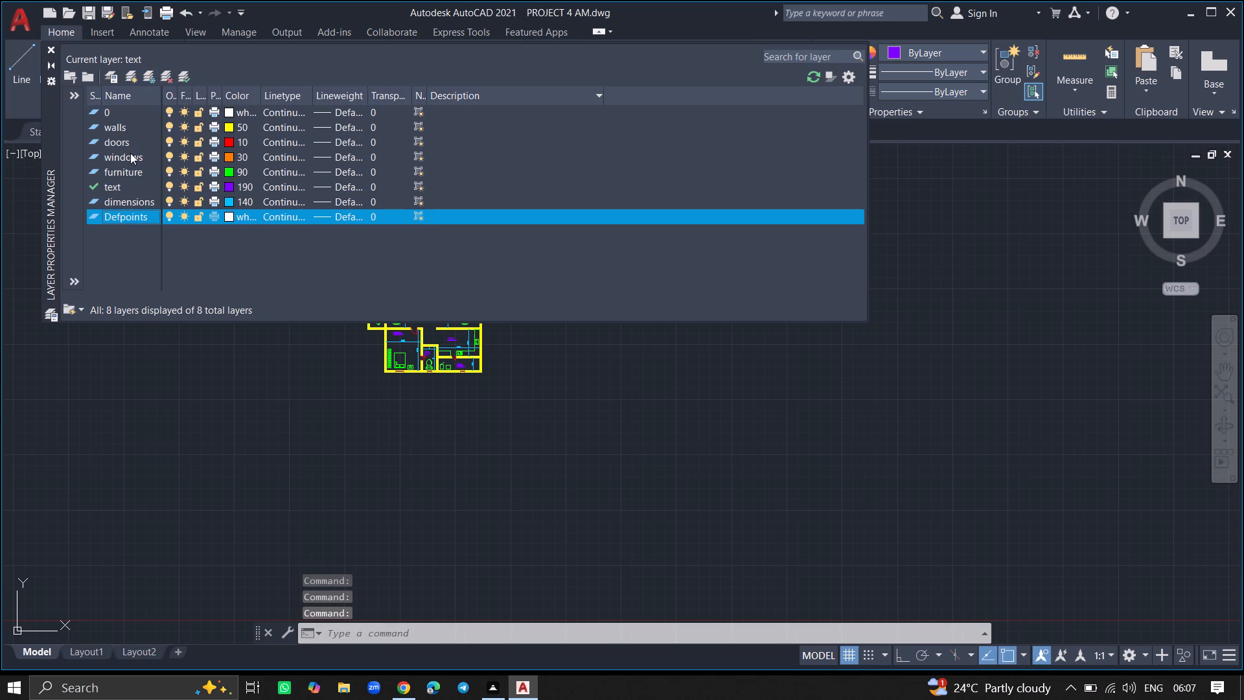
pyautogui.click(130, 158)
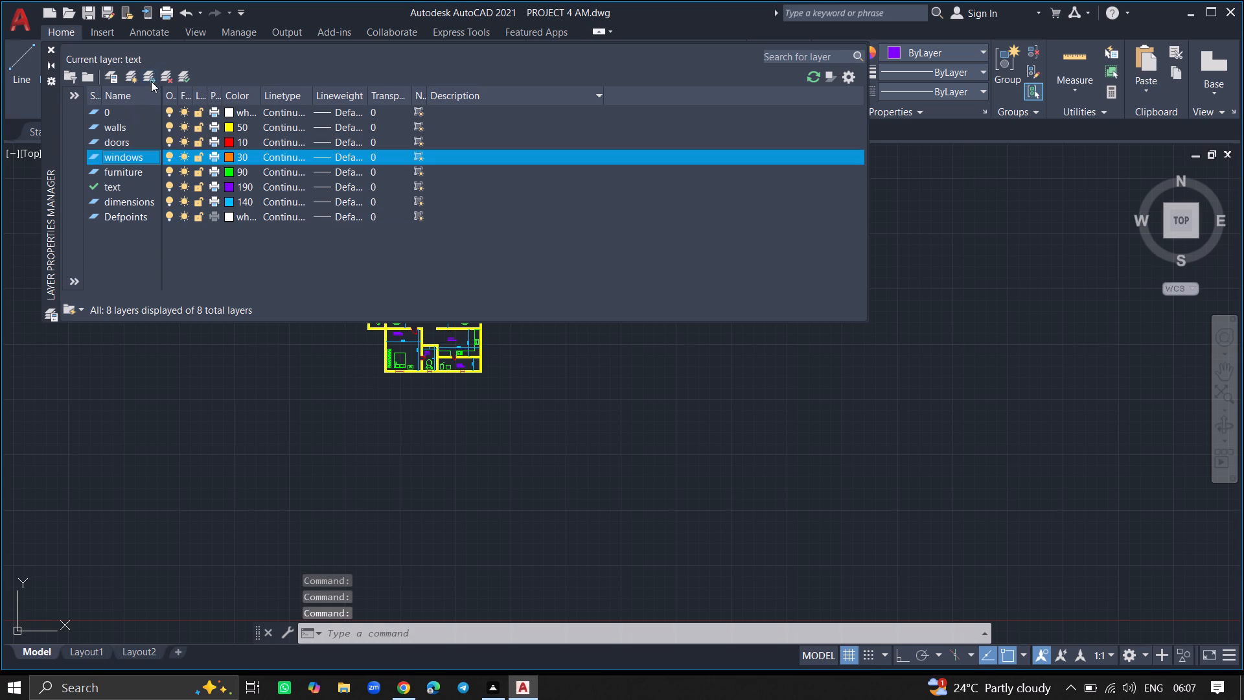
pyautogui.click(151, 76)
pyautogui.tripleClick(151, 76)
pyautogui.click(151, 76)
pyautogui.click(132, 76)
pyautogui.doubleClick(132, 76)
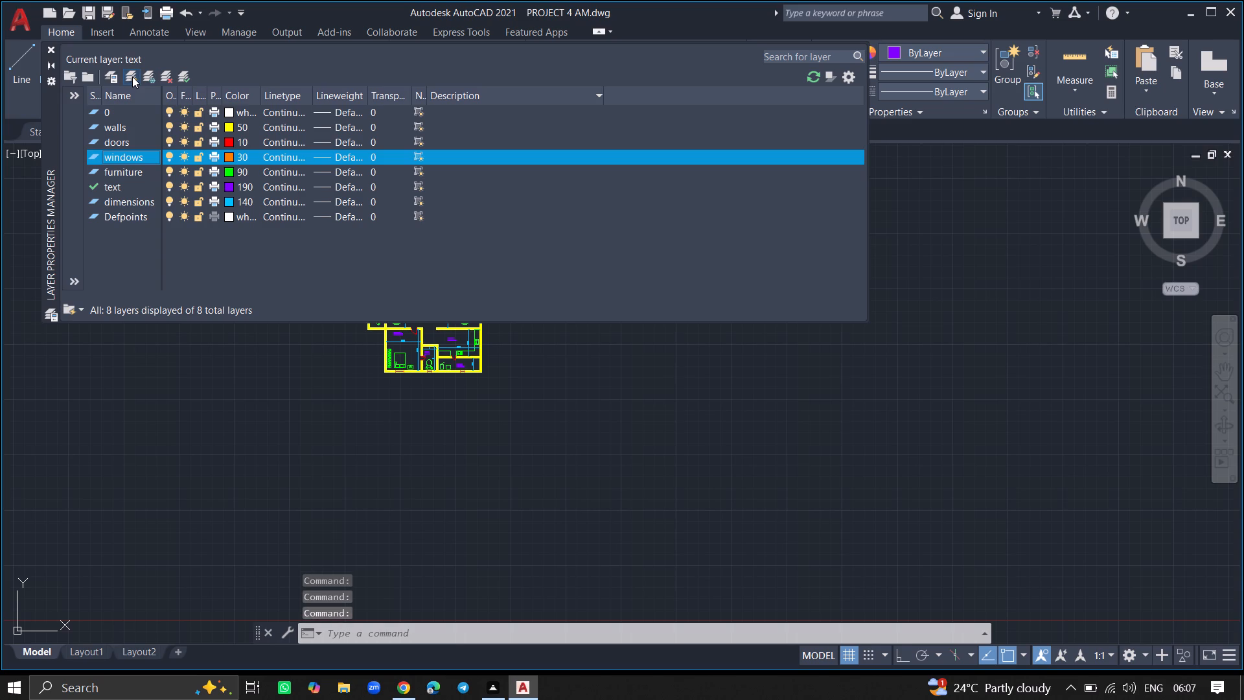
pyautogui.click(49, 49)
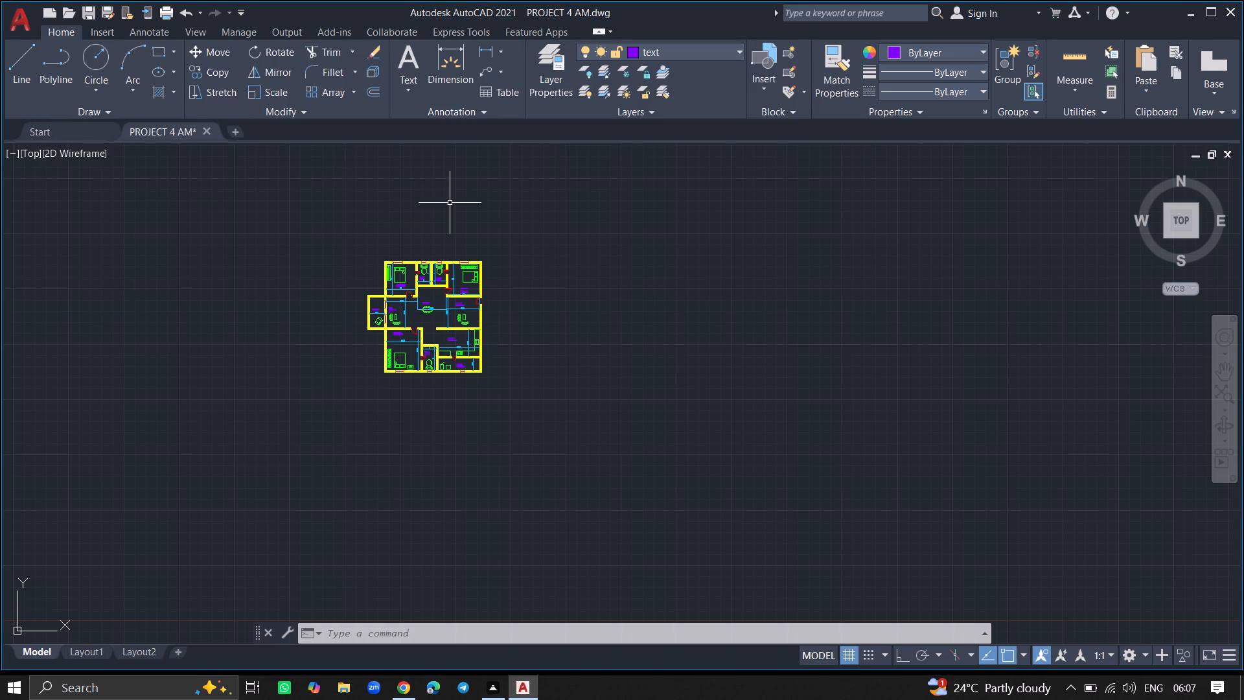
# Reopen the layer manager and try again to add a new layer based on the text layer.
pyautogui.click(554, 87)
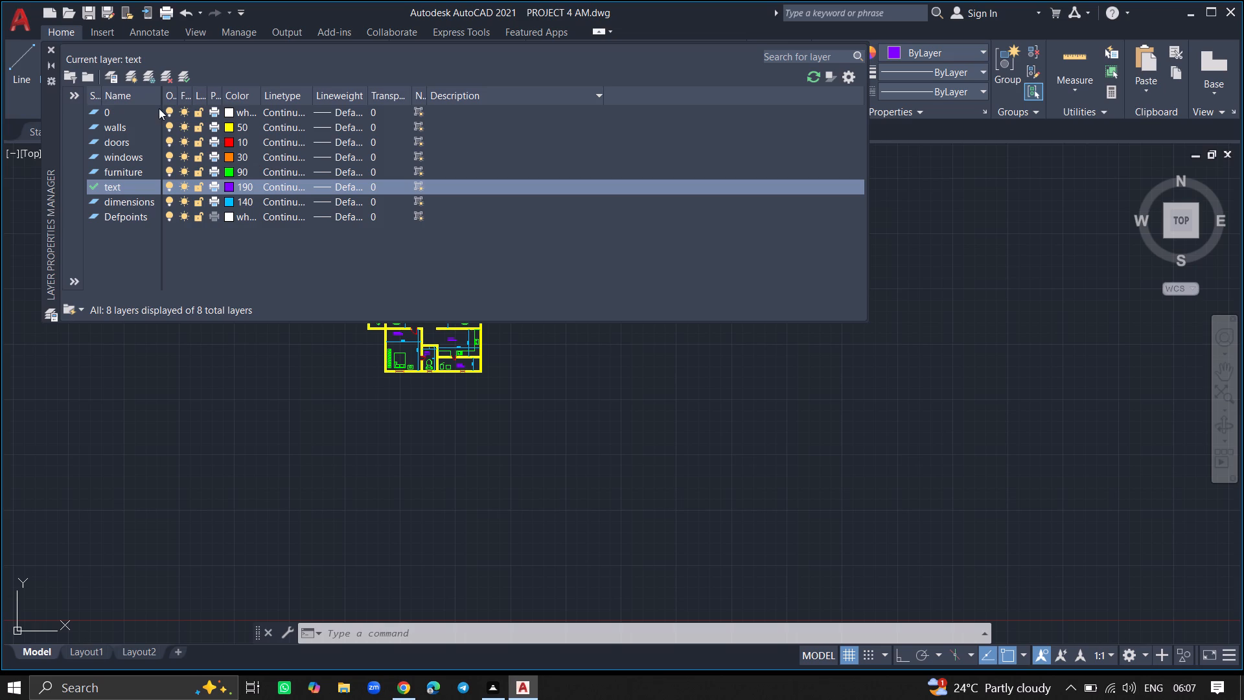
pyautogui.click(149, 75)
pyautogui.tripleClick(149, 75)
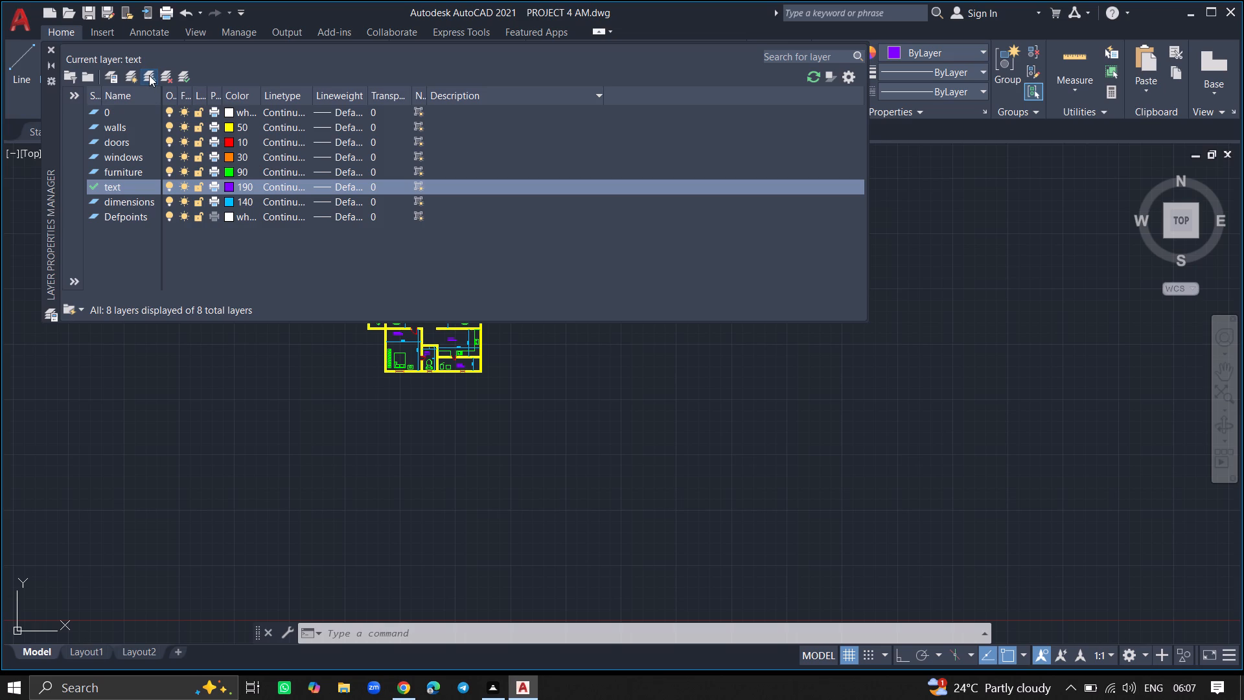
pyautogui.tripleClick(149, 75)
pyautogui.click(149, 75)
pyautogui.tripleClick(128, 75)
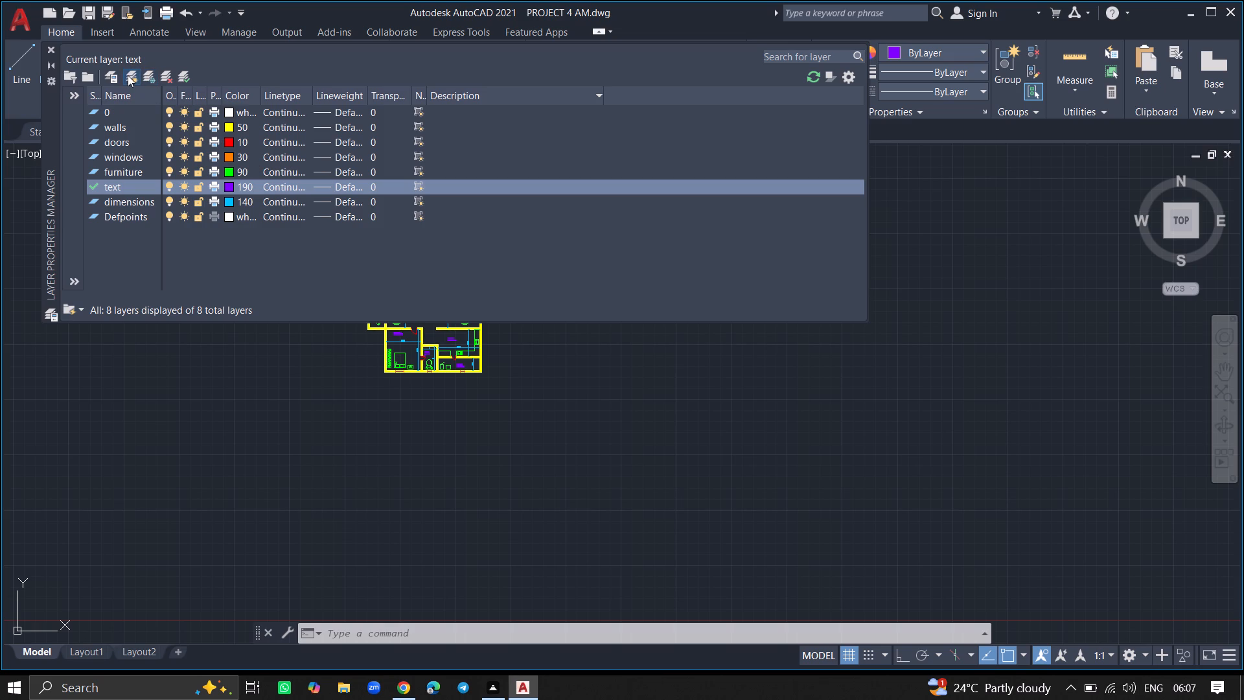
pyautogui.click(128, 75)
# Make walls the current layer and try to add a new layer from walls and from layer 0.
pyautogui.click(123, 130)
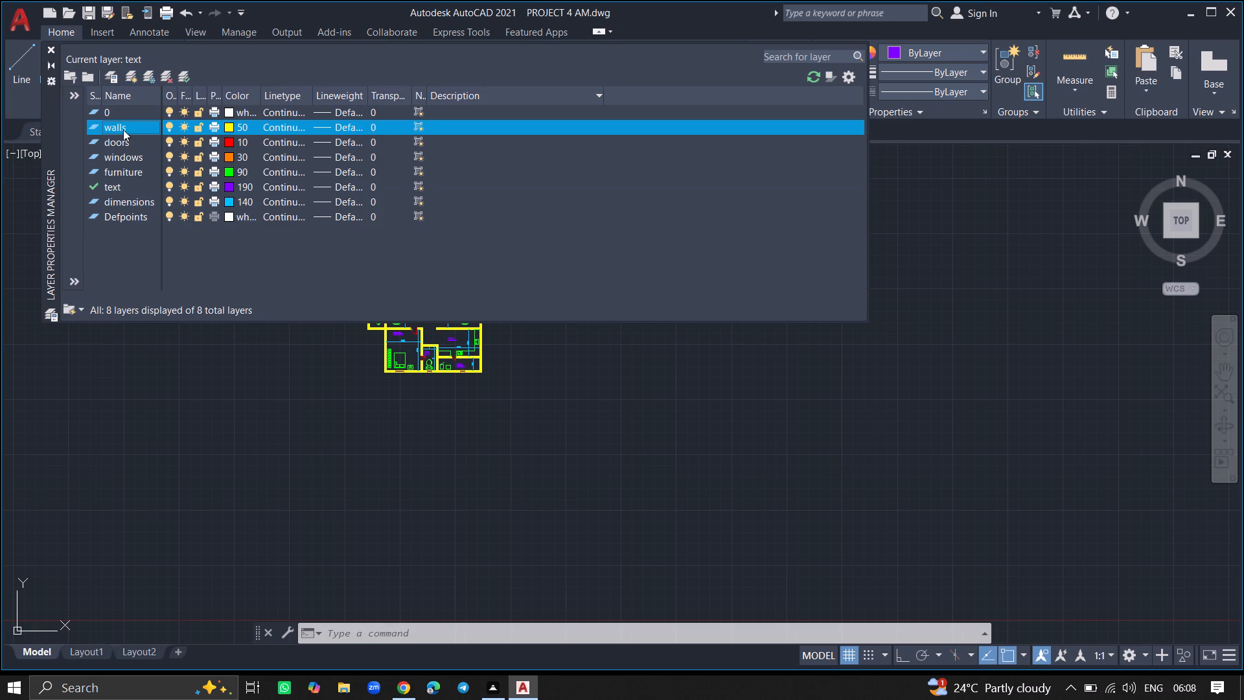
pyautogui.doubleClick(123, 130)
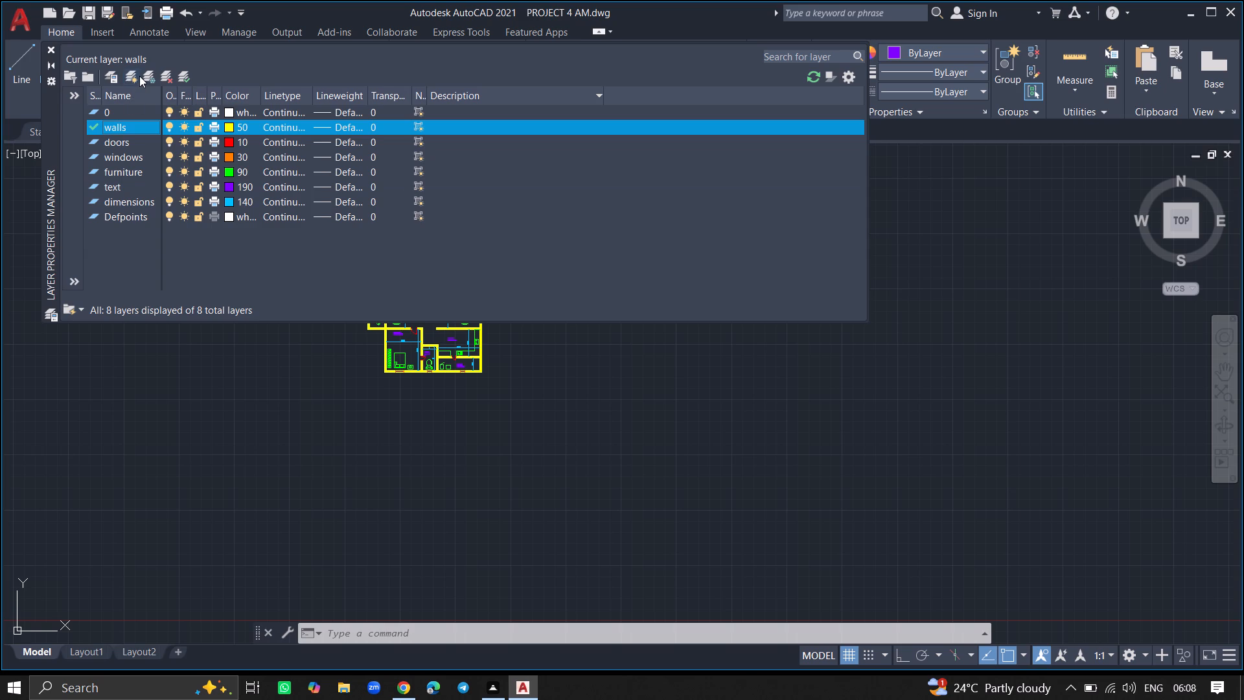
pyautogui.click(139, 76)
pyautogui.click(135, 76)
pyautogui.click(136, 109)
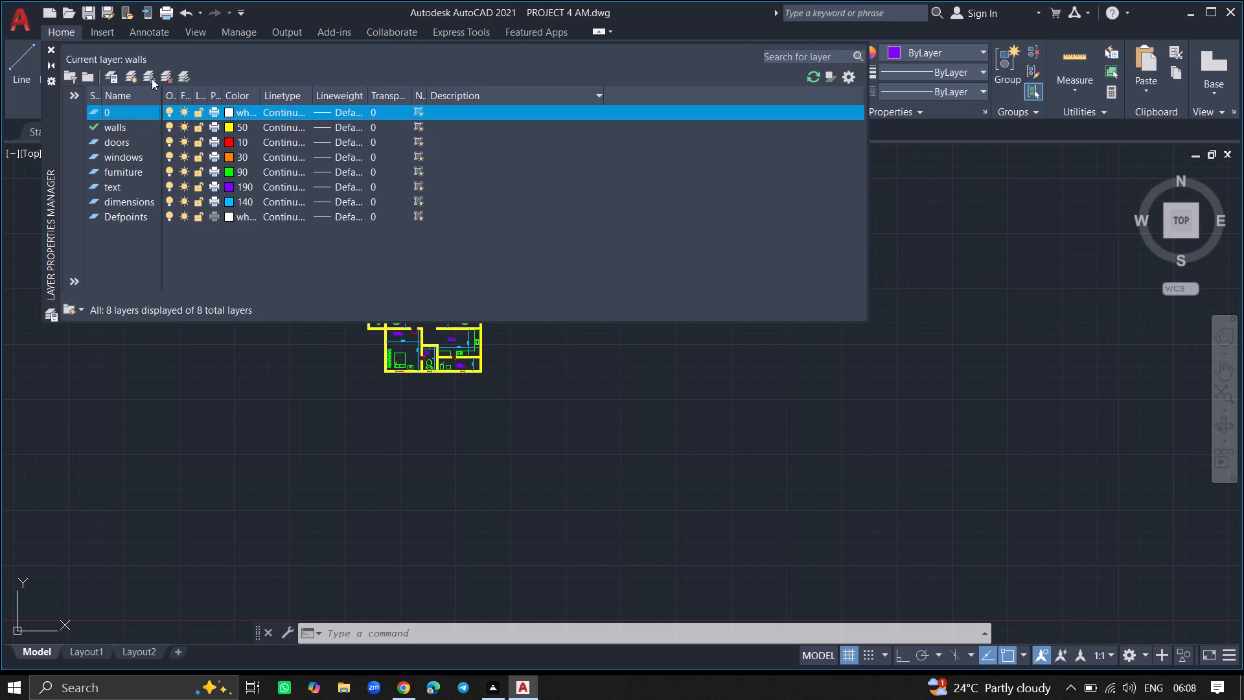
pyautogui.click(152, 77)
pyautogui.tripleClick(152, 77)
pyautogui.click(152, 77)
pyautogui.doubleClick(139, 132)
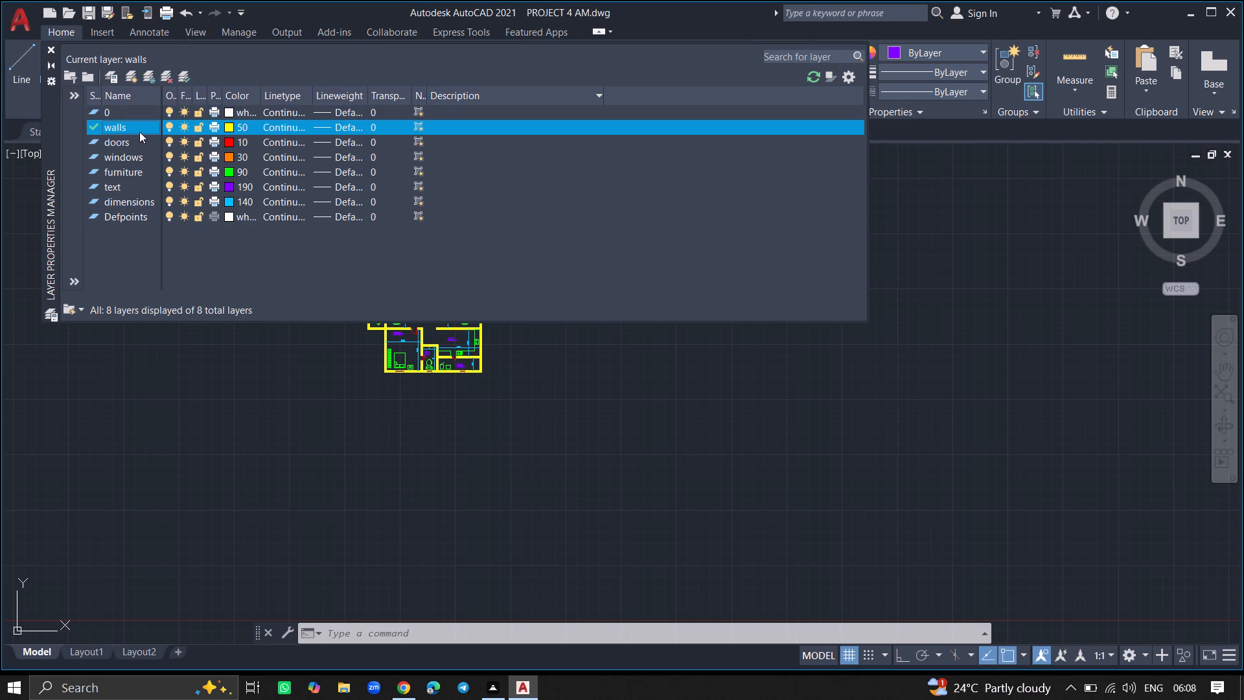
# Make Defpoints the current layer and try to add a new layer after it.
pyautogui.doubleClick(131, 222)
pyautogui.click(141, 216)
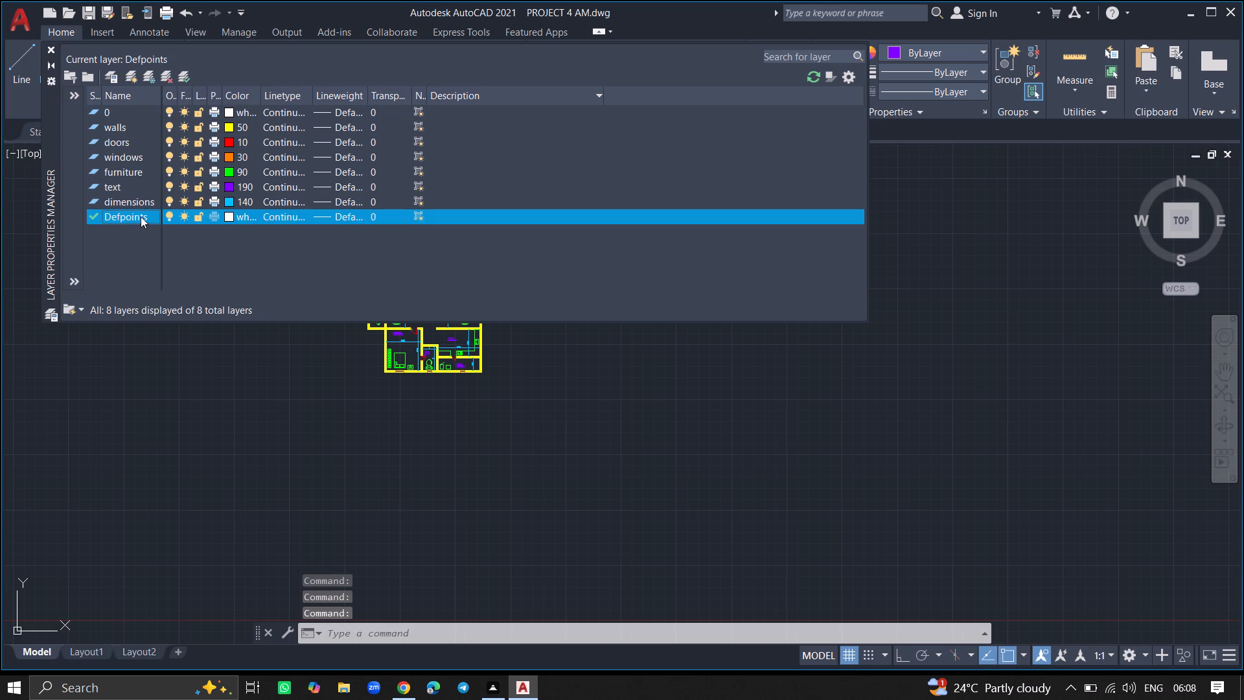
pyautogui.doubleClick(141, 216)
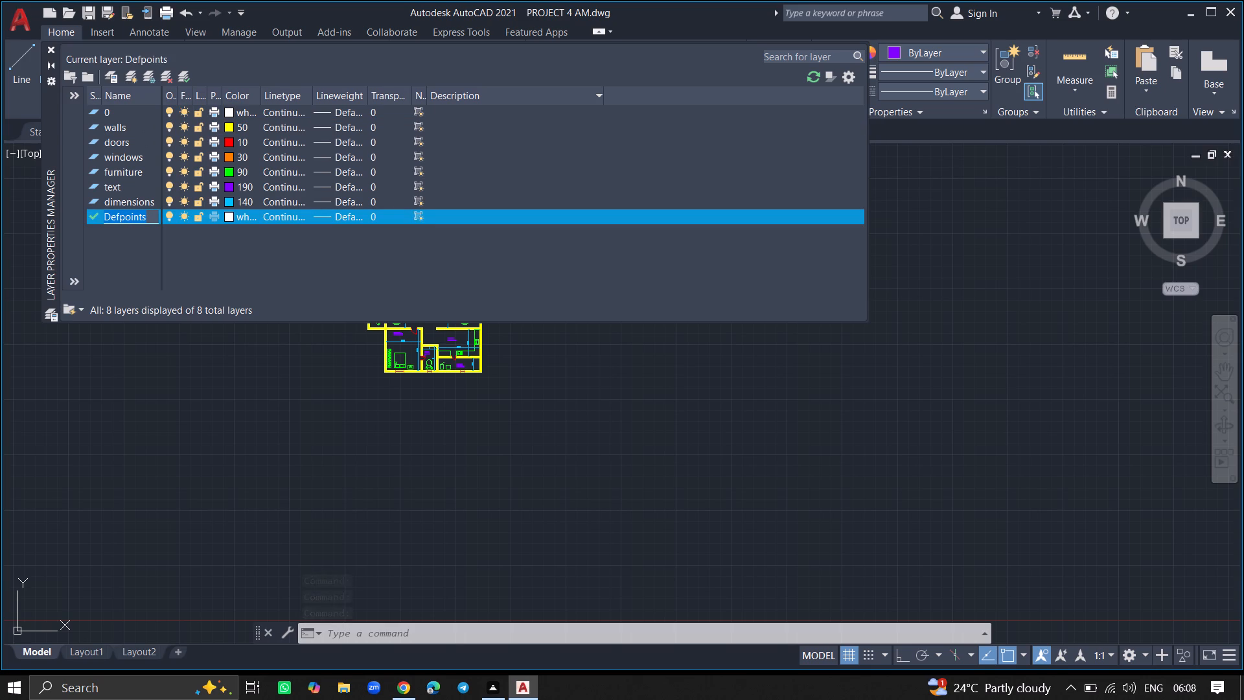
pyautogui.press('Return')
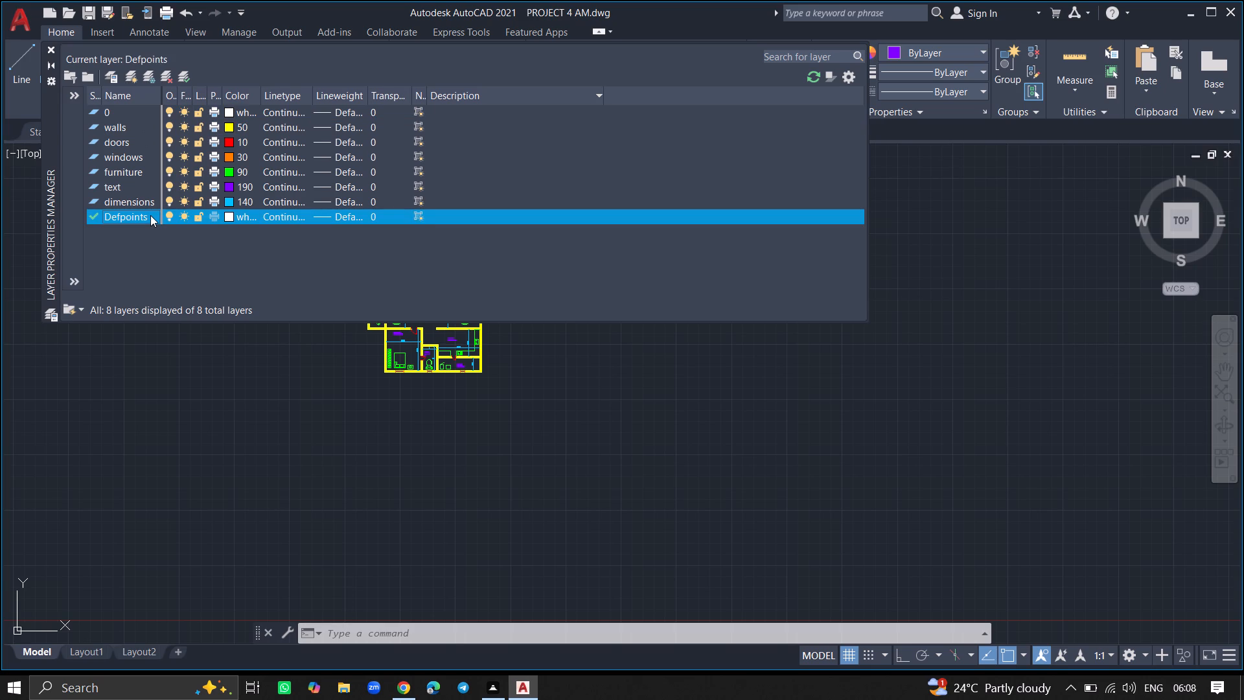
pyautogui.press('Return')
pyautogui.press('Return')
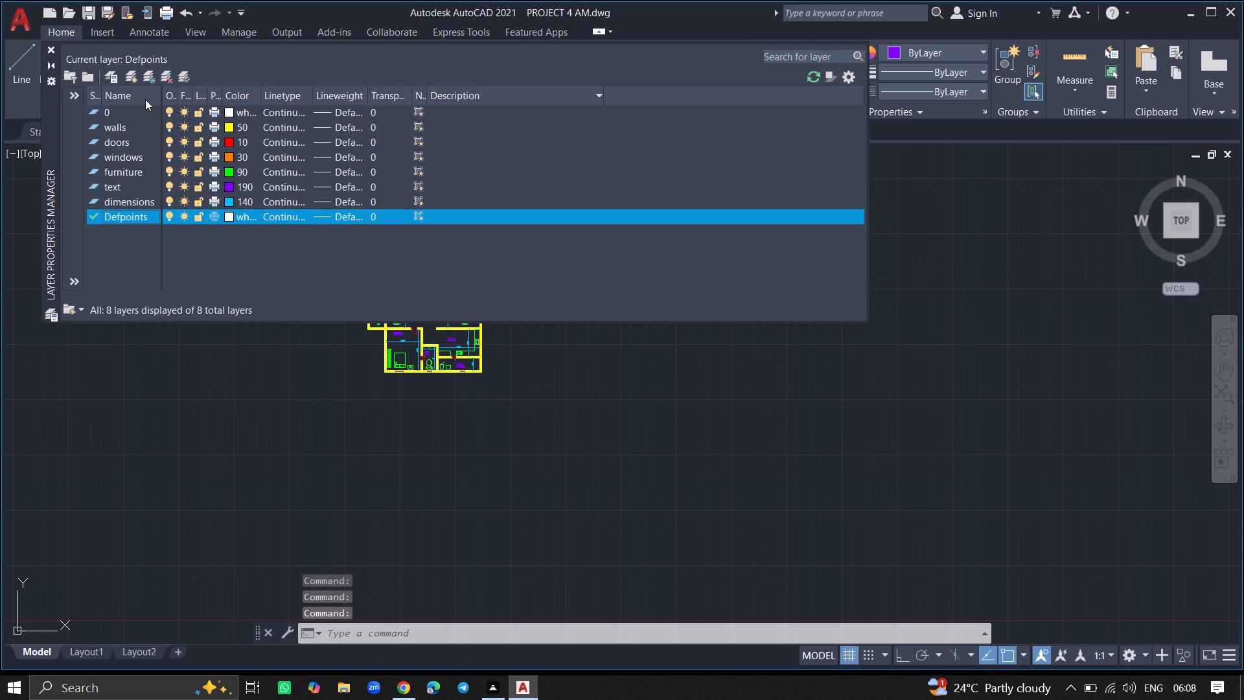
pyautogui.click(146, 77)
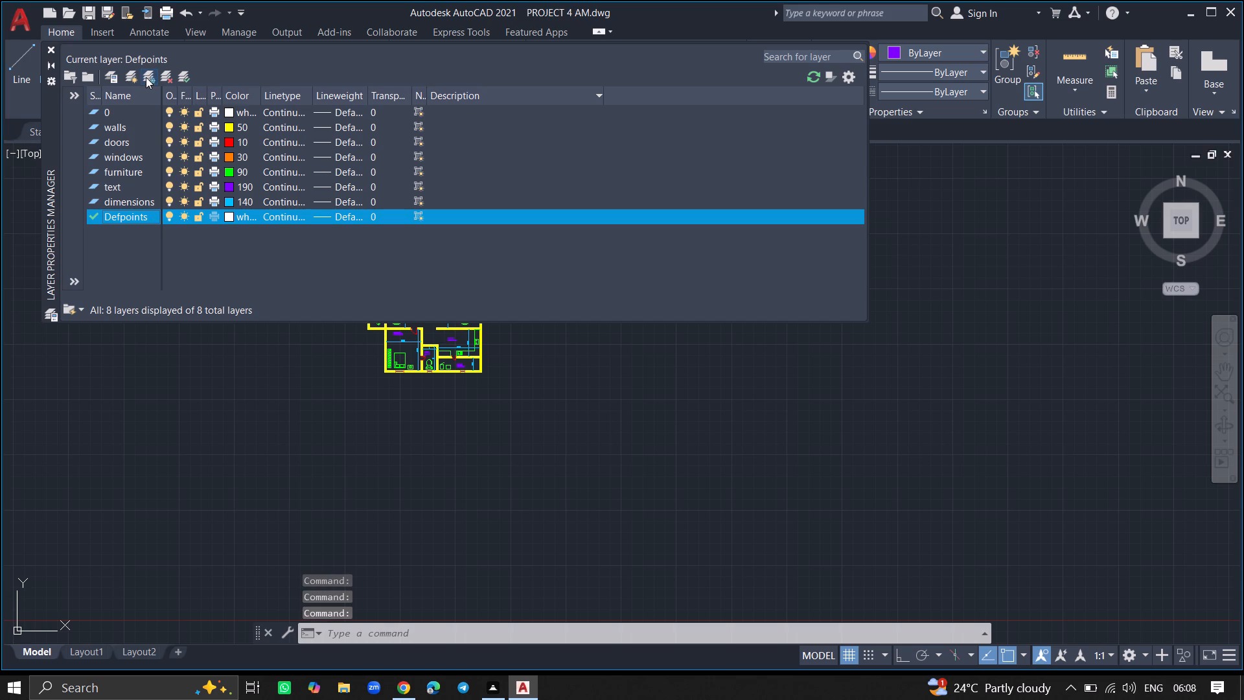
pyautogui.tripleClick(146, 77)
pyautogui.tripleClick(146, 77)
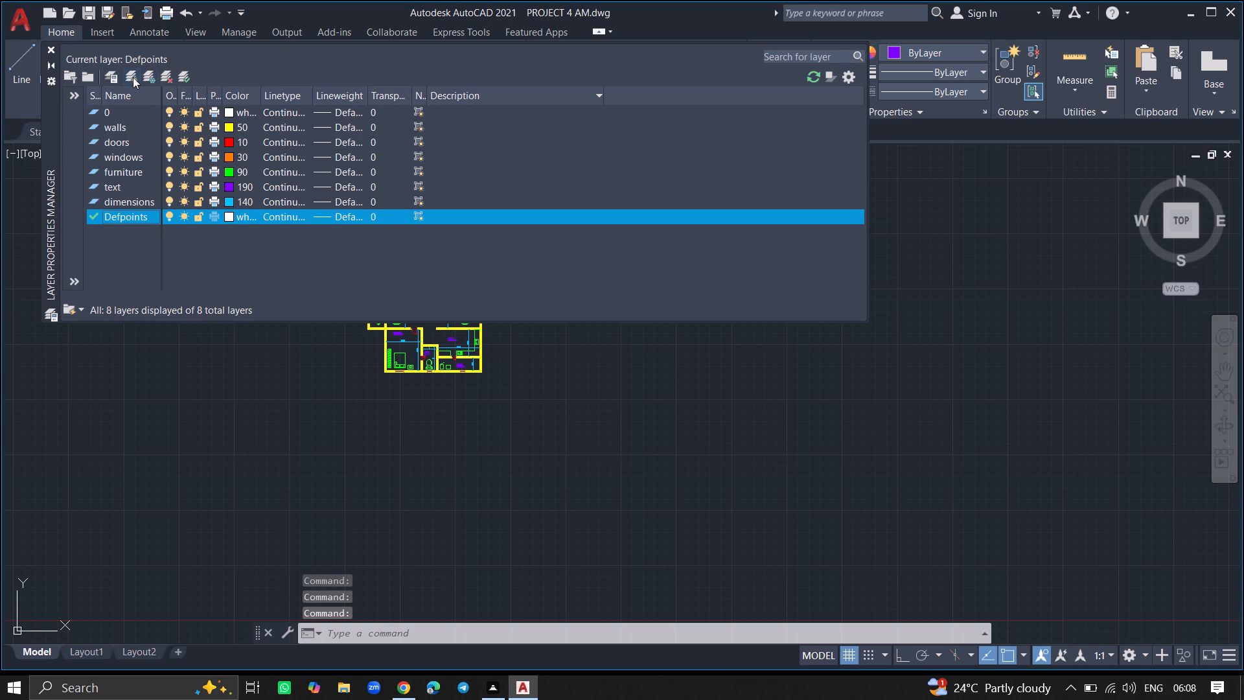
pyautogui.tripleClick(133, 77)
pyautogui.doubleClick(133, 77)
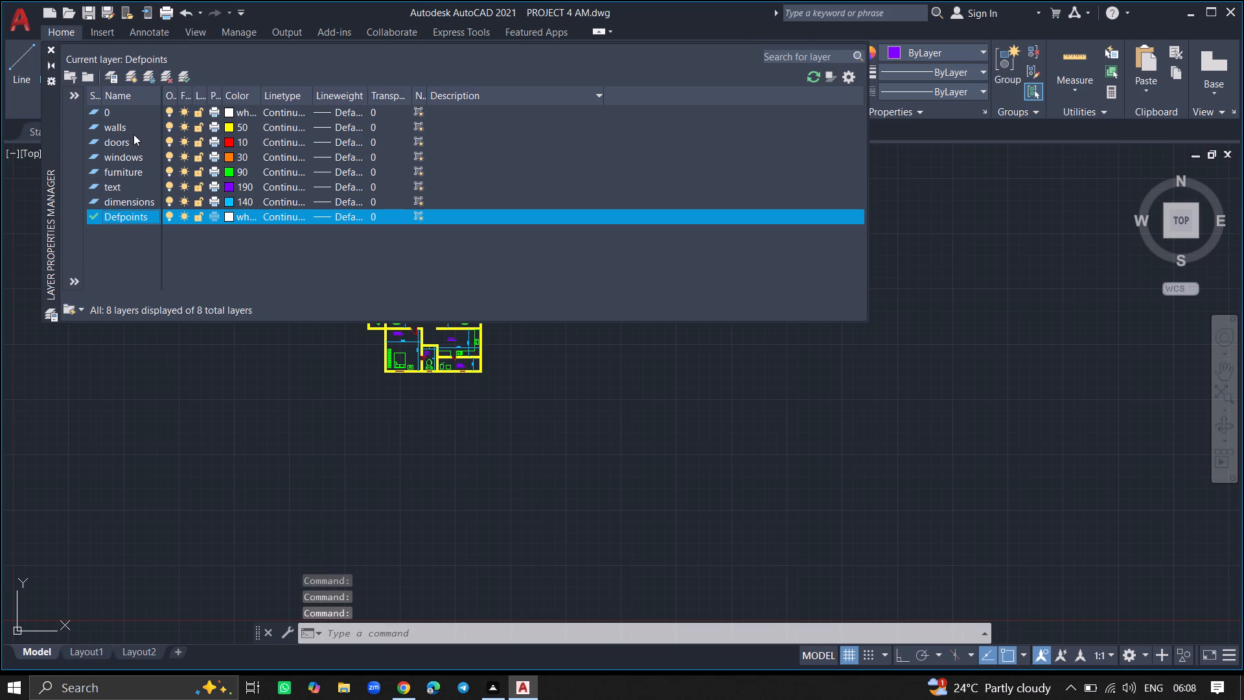
# Make walls the current layer in the layer manager and close the manager.
pyautogui.doubleClick(134, 128)
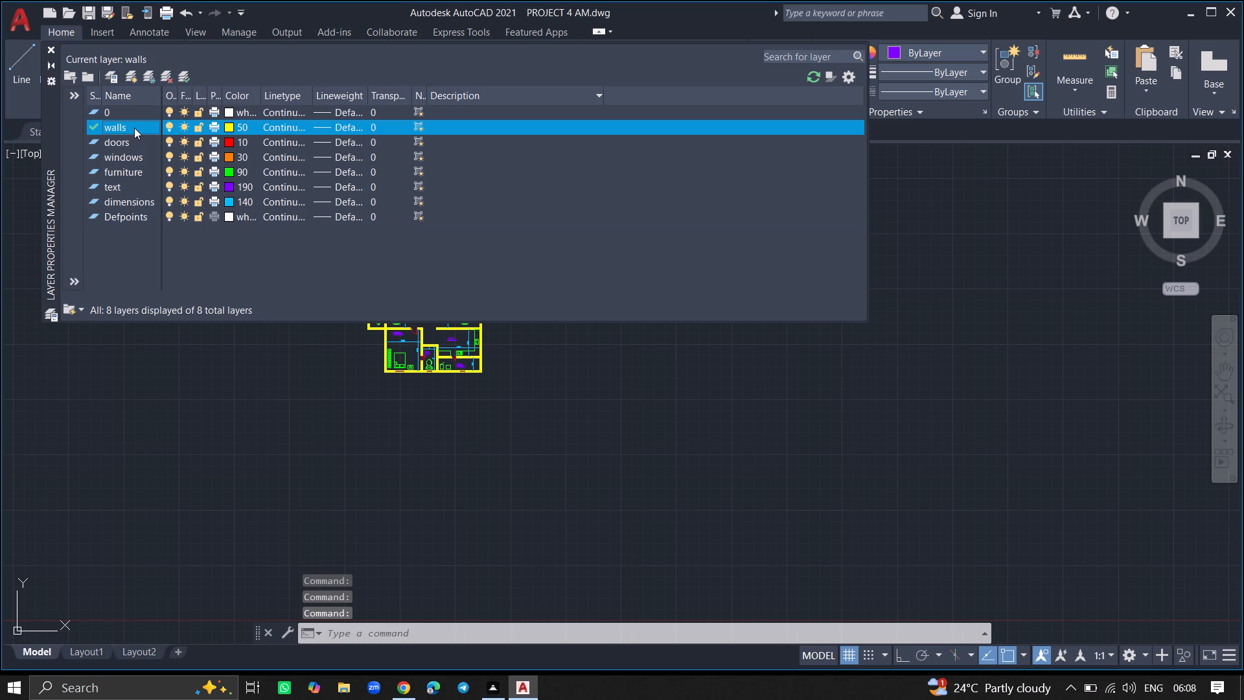
pyautogui.click(49, 47)
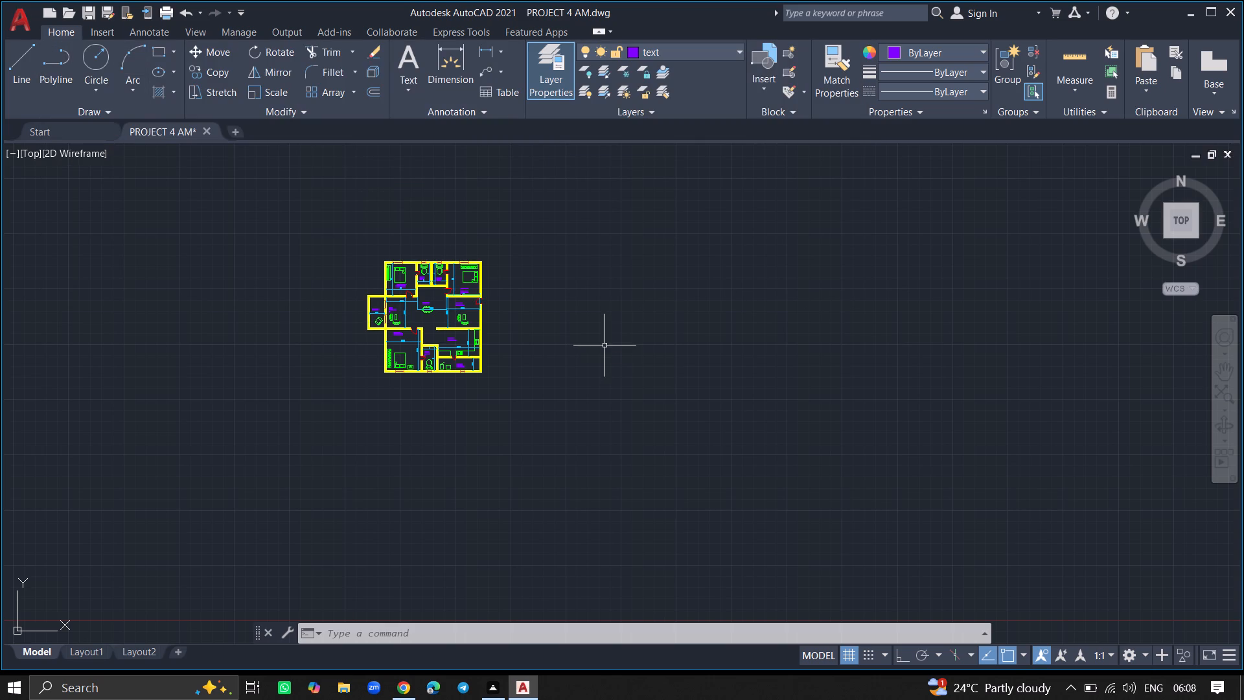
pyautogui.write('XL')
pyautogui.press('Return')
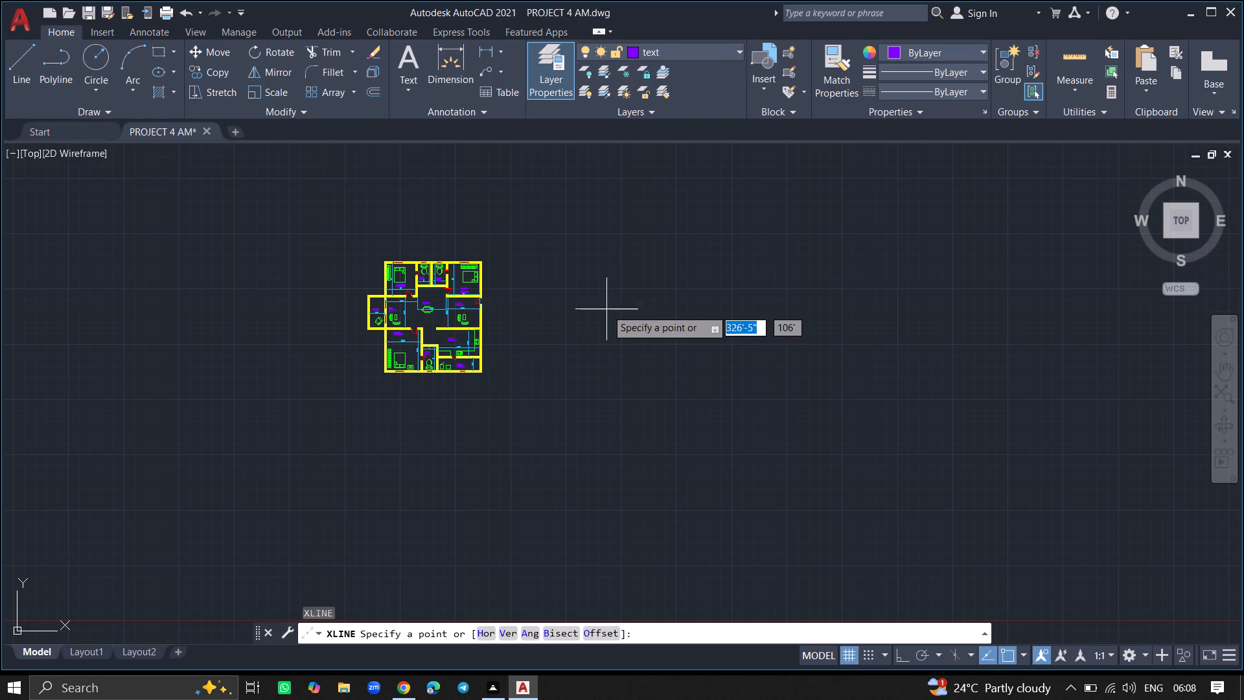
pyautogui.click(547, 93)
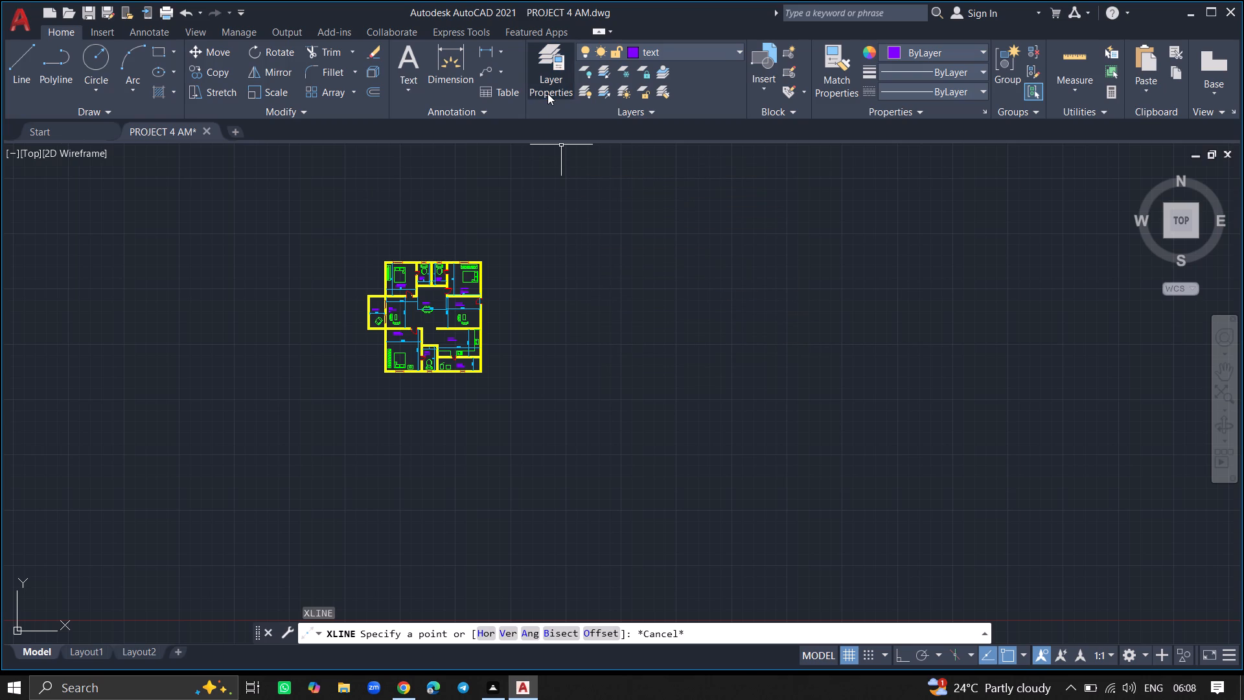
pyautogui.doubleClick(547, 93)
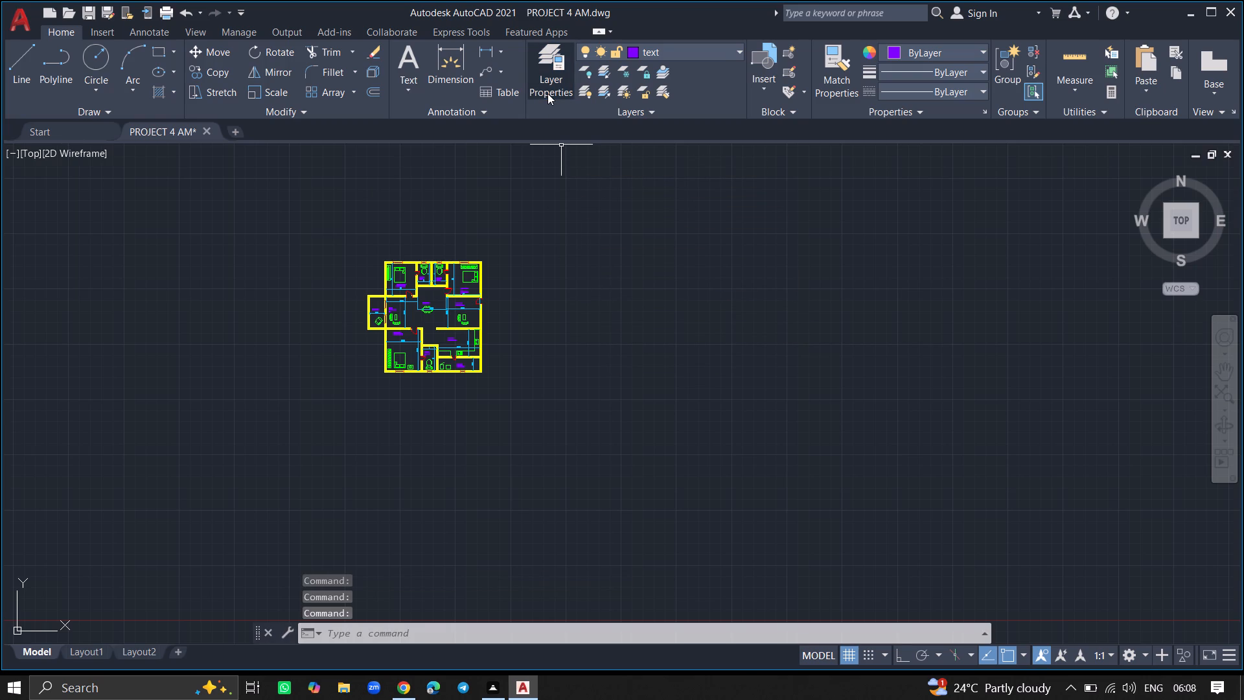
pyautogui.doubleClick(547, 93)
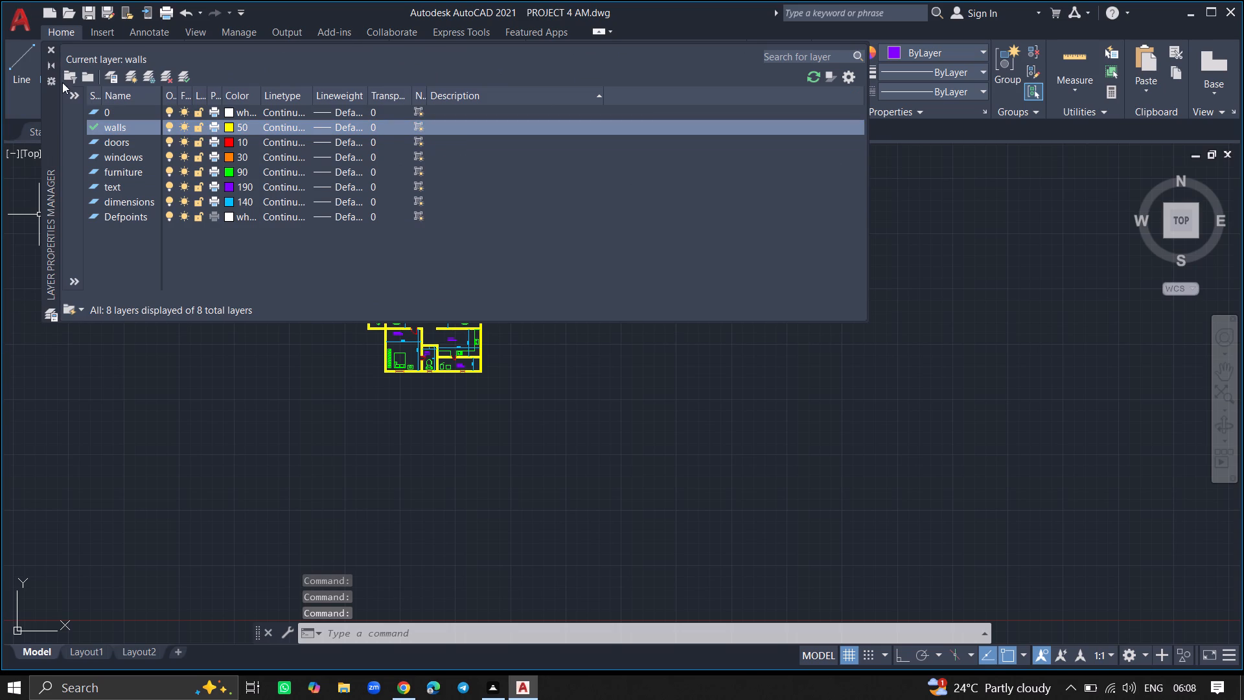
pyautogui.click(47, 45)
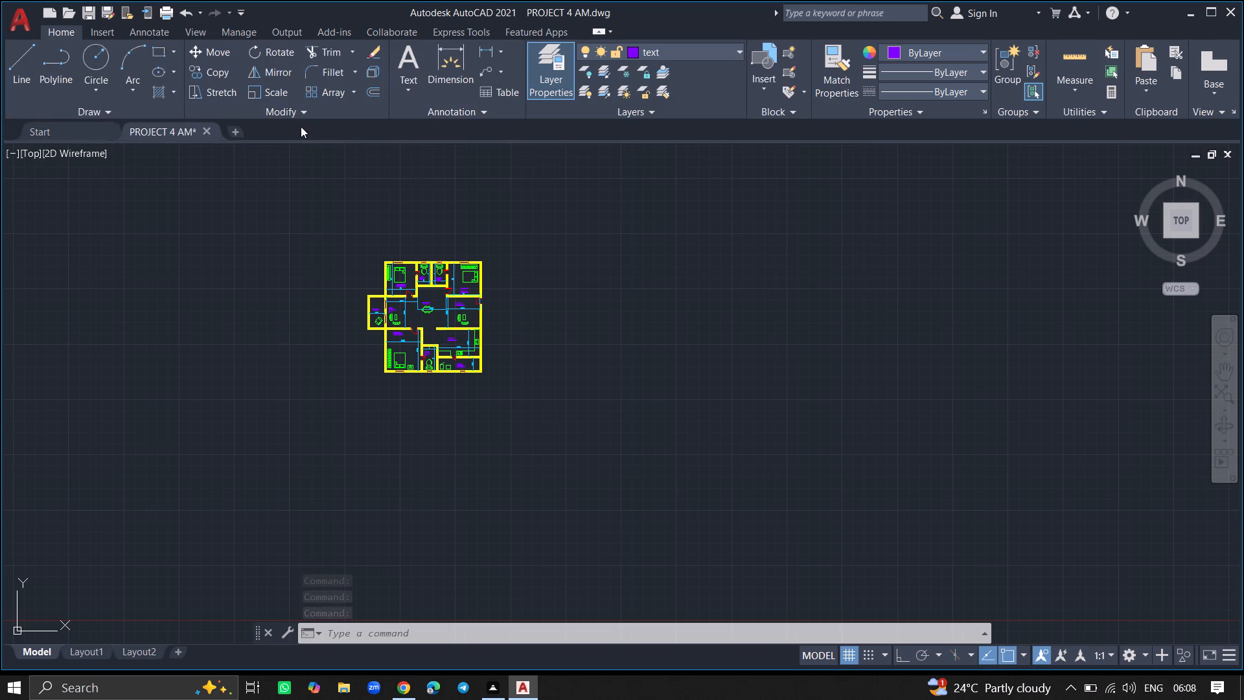
# Make walls the current layer and draw a vertical construction line in the empty space east of the floor plan.
pyautogui.click(730, 47)
pyautogui.click(709, 197)
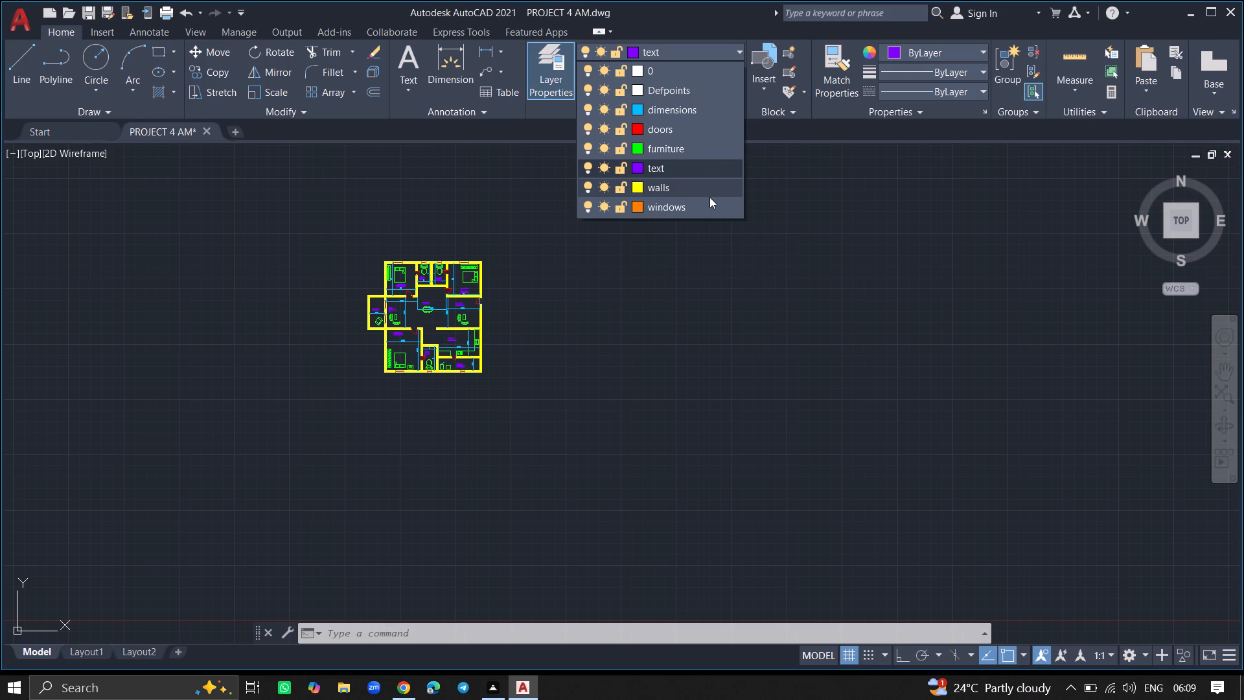
pyautogui.press('x')
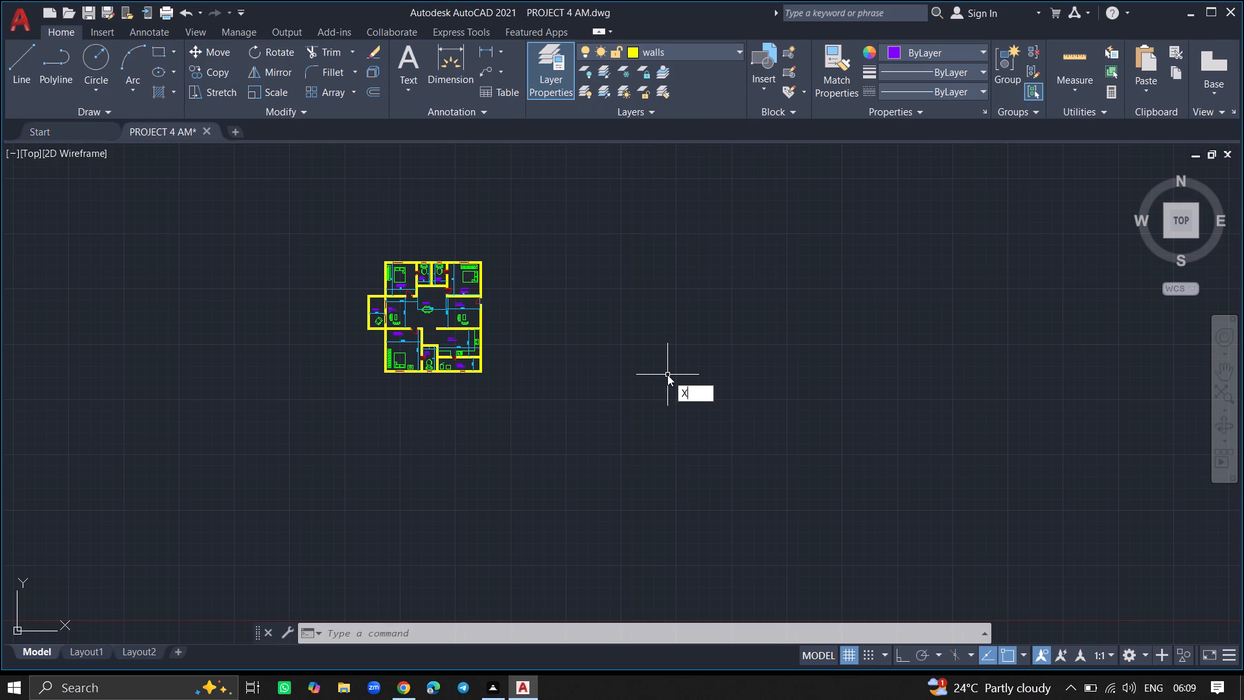
pyautogui.press('l')
pyautogui.press('Return')
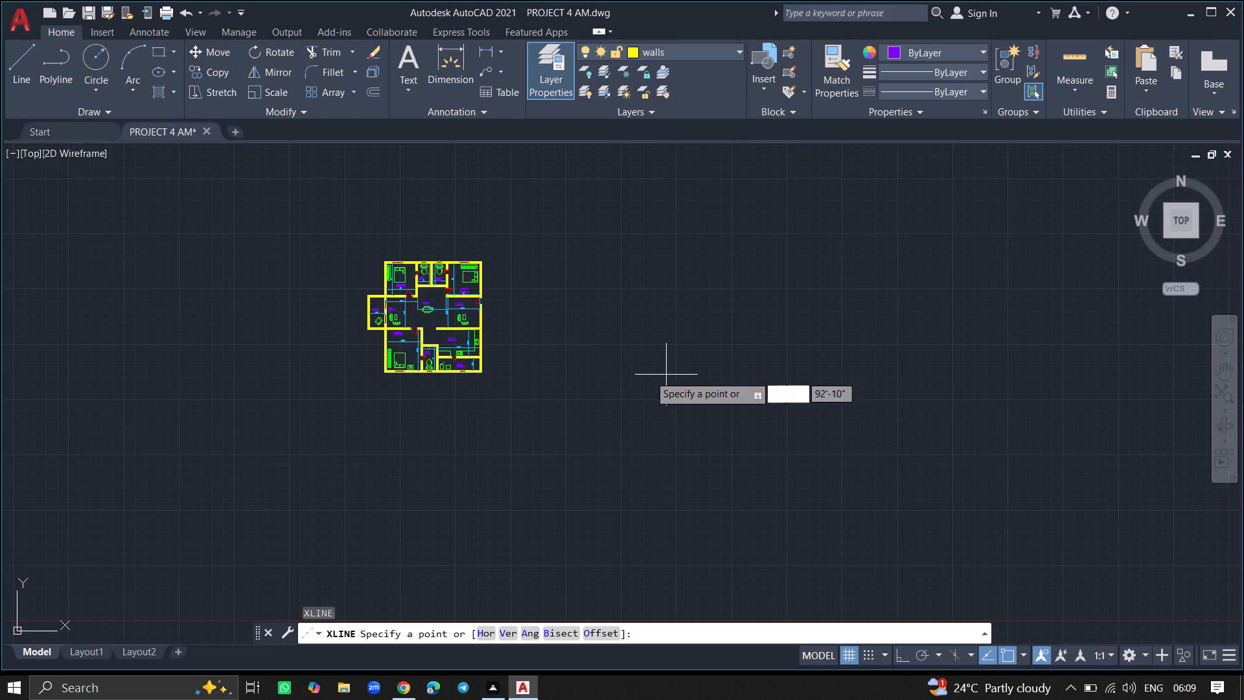
pyautogui.click(511, 635)
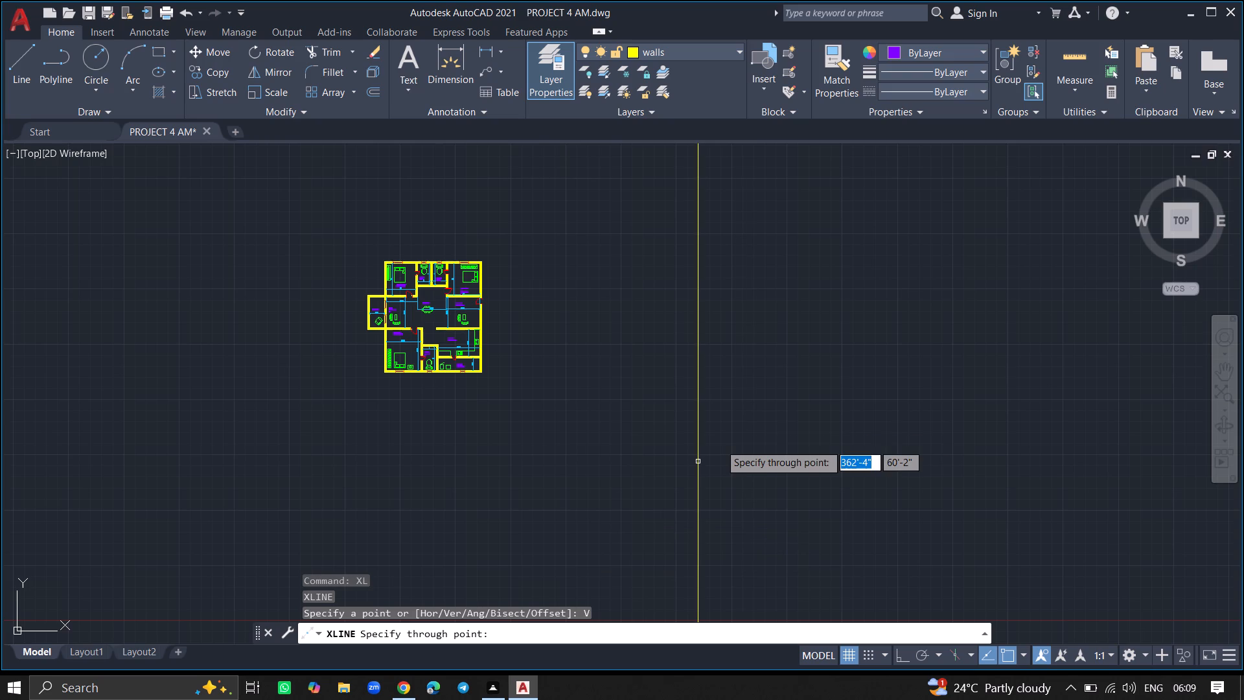
pyautogui.click(757, 415)
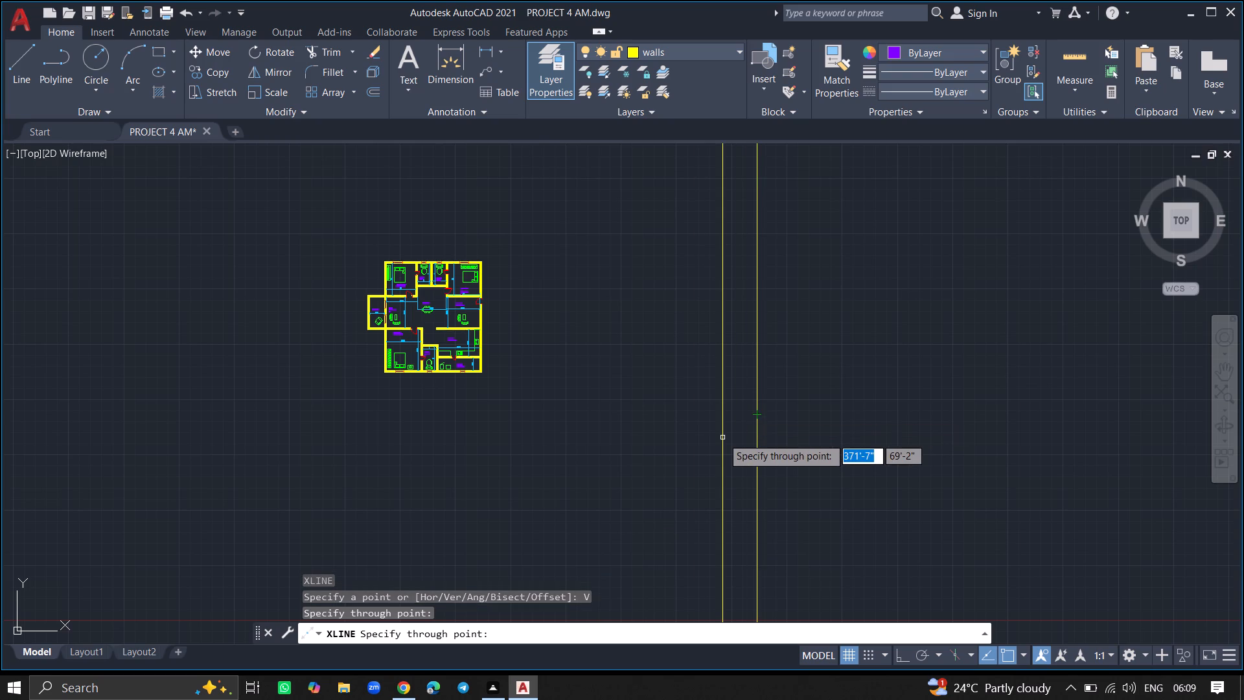
pyautogui.press('Return')
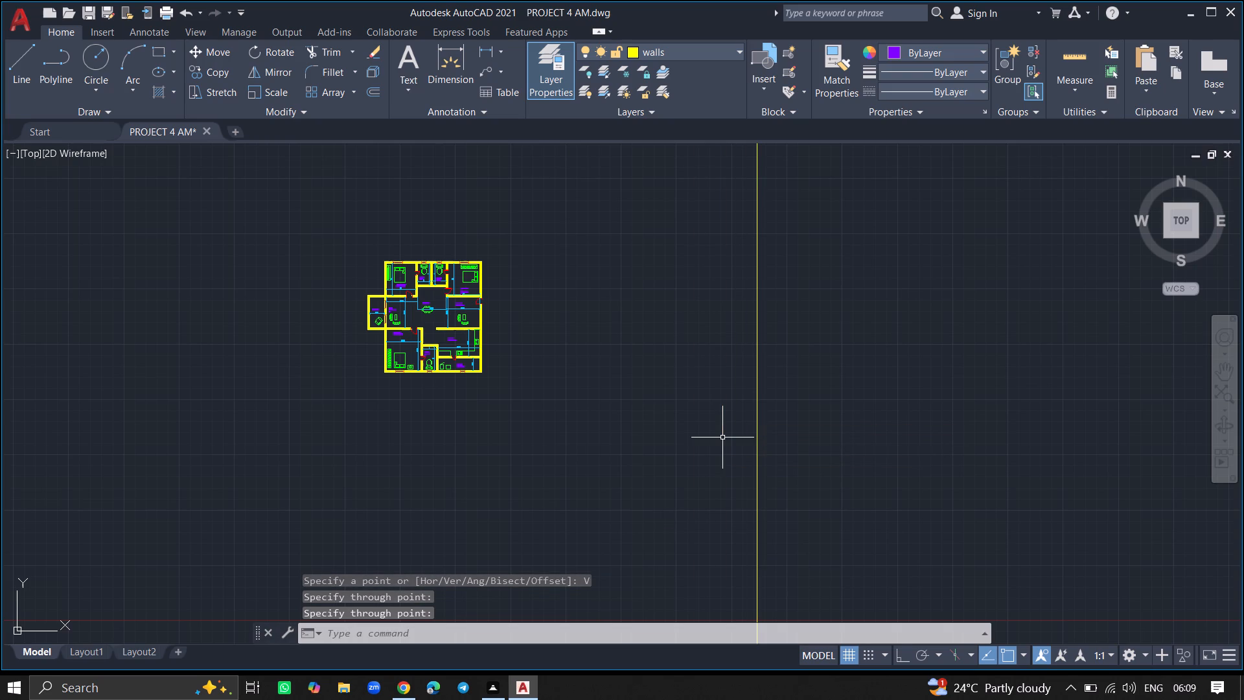
# Draw a horizontal construction line crossing the vertical one, just below the level of the floor plan's bottom wall.
pyautogui.press('x')
pyautogui.press('l')
pyautogui.press('Return')
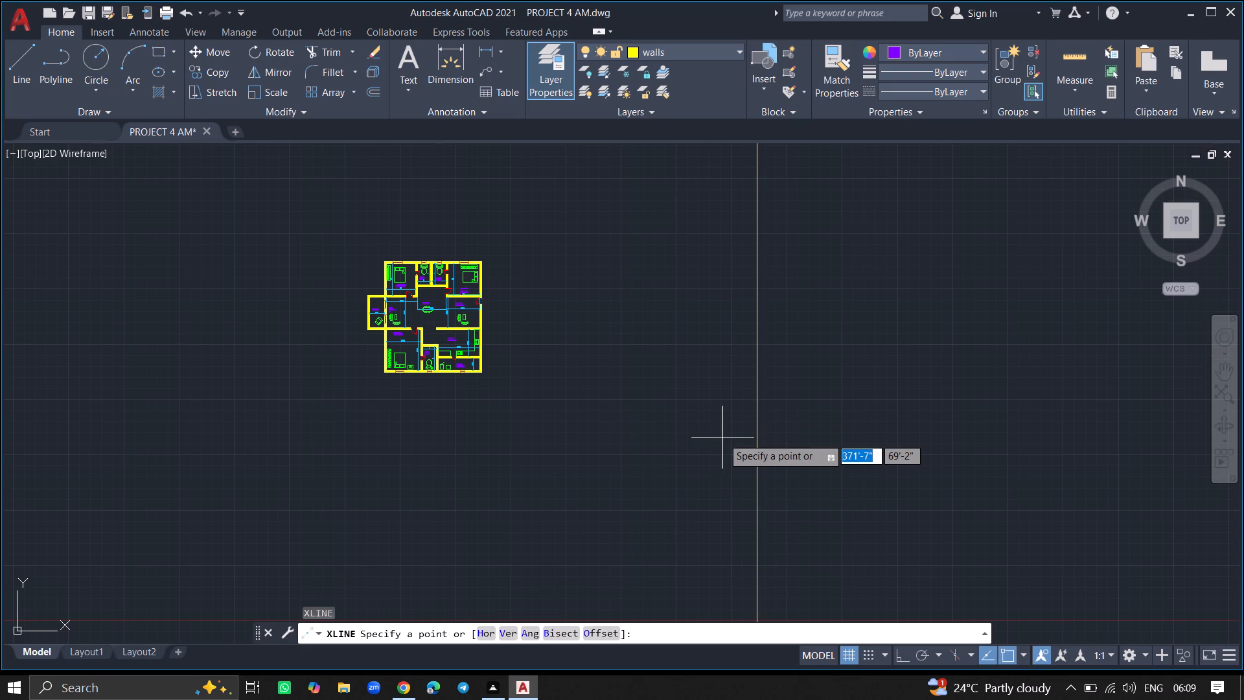
pyautogui.click(485, 630)
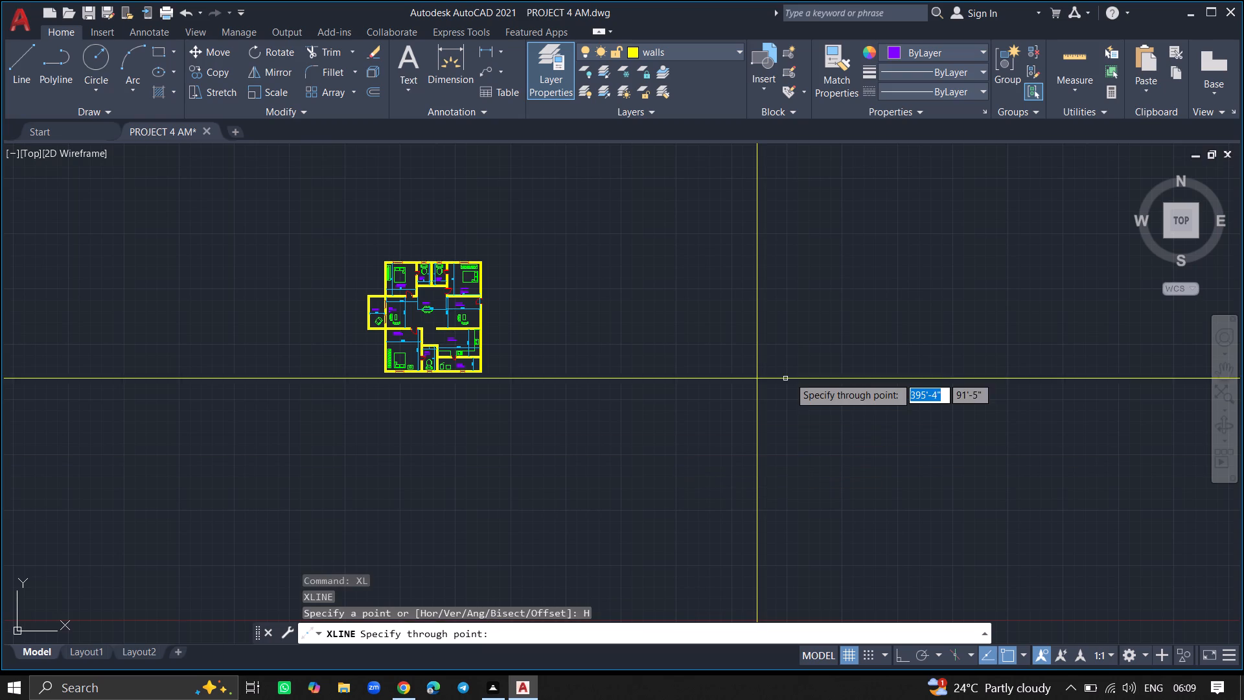
pyautogui.click(755, 383)
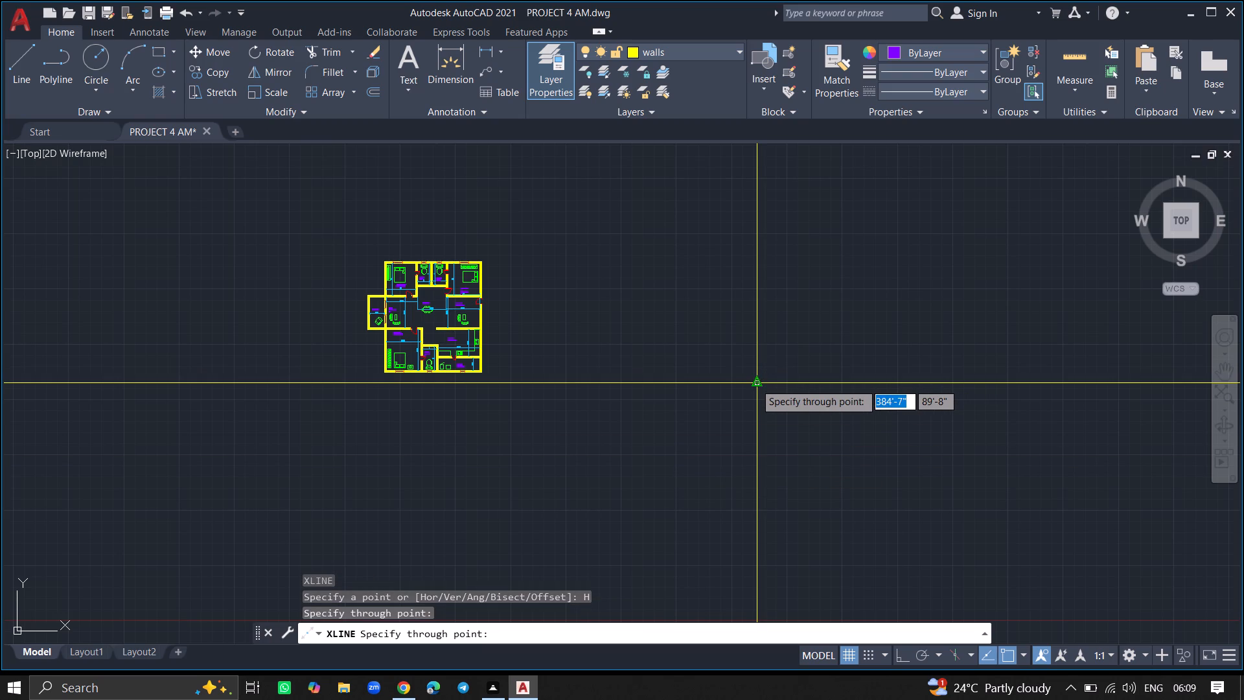
pyautogui.press('Return')
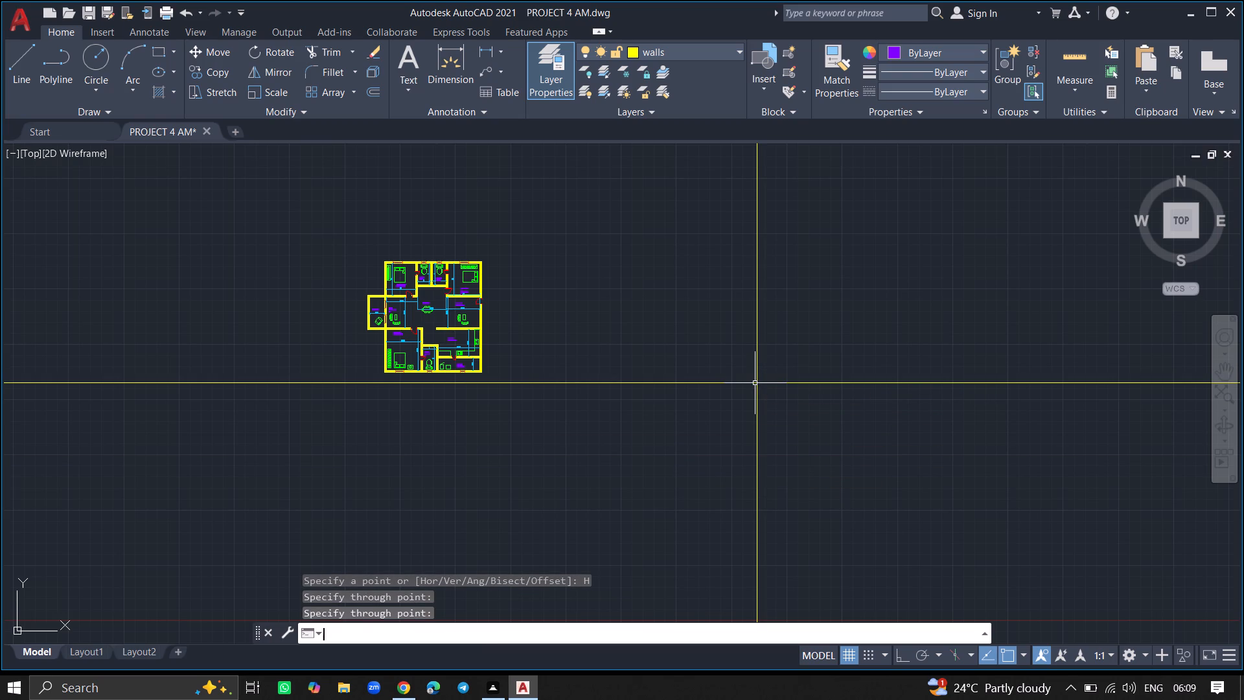
# Offset the vertical construction line 9" to the right and the horizontal construction line 9" downward.
pyautogui.press('o')
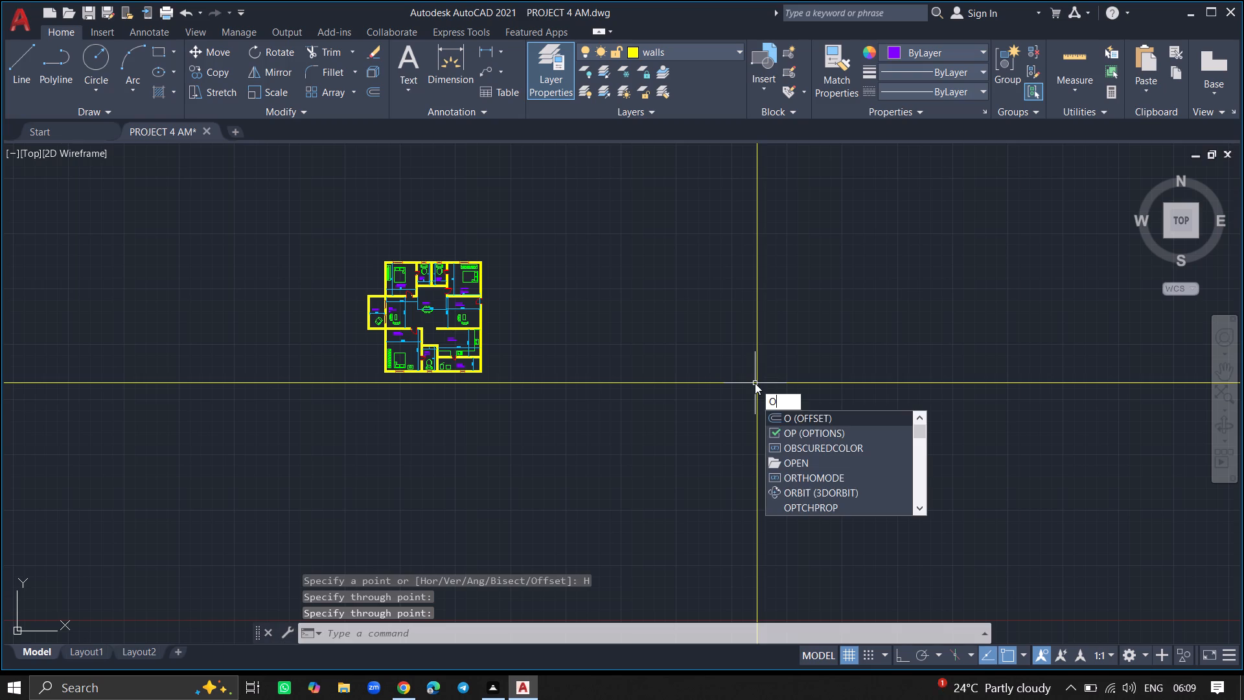
pyautogui.write('FF')
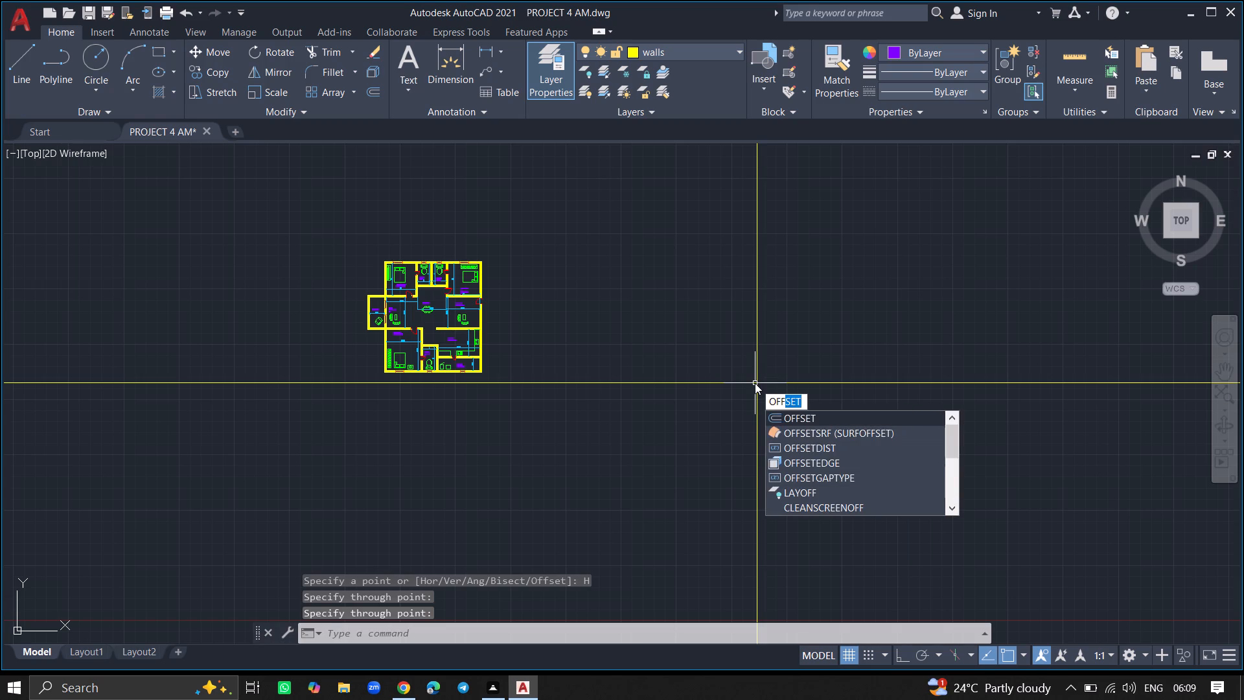
pyautogui.write('SET')
pyautogui.press('Return')
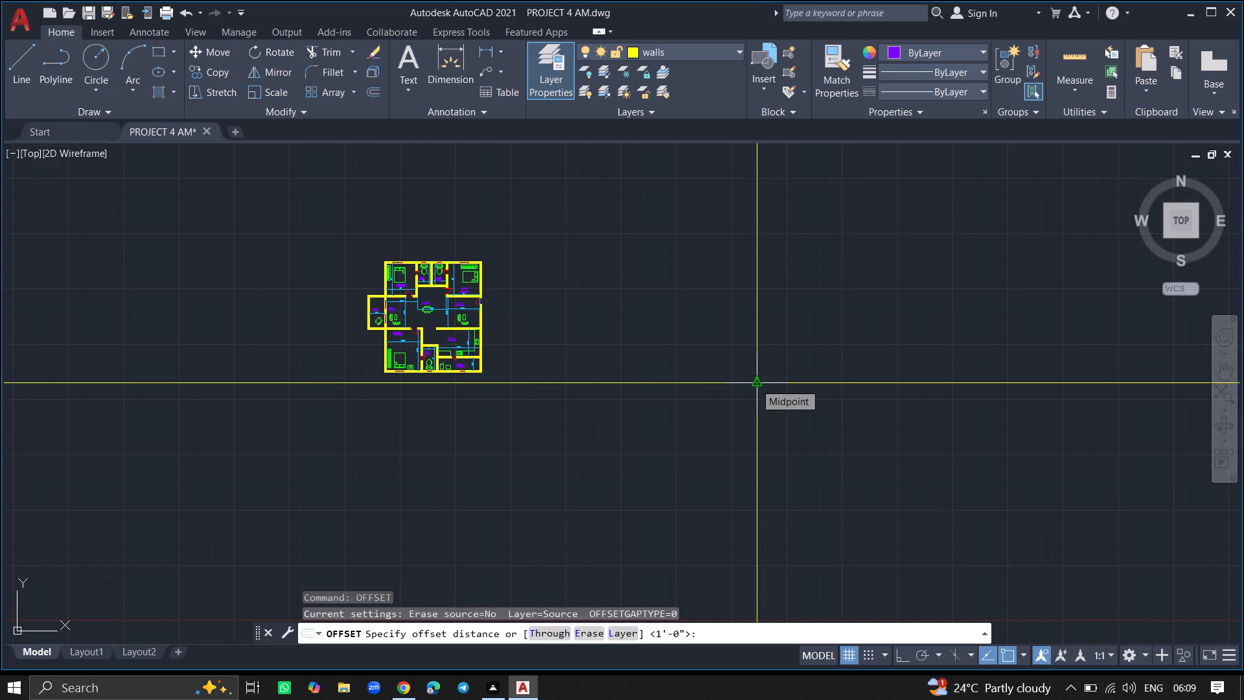
pyautogui.press('9')
pyautogui.hotkey('shift', '"')
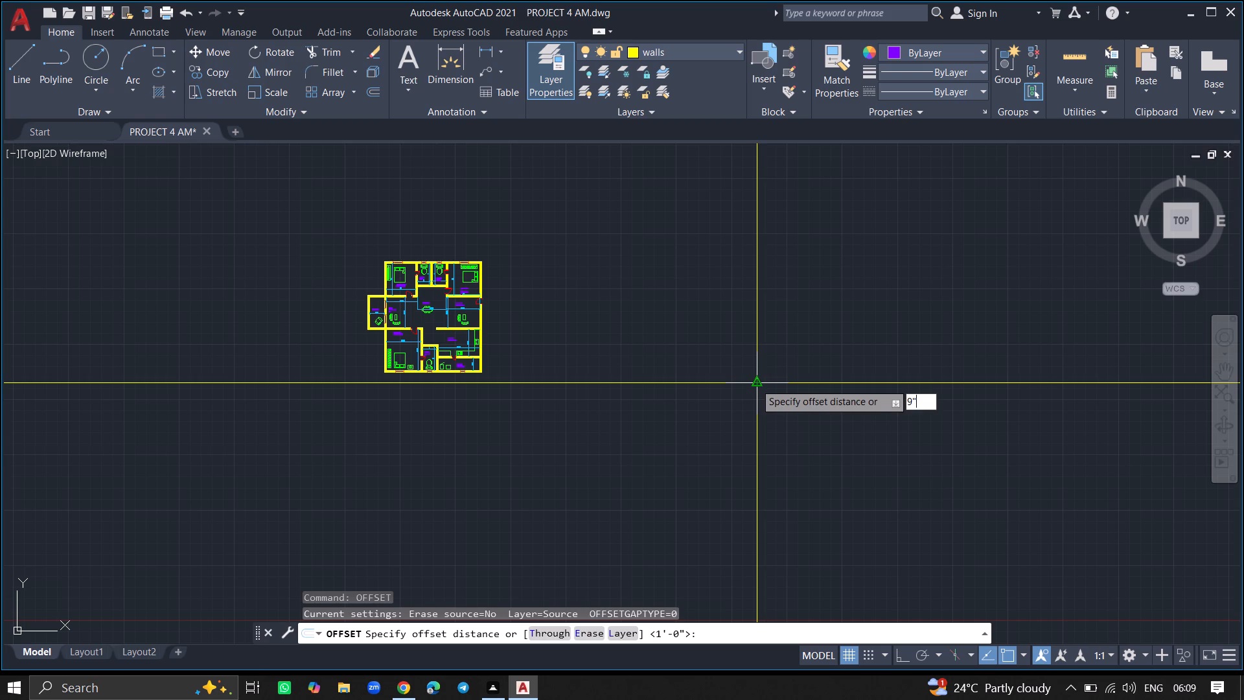
pyautogui.press('Return')
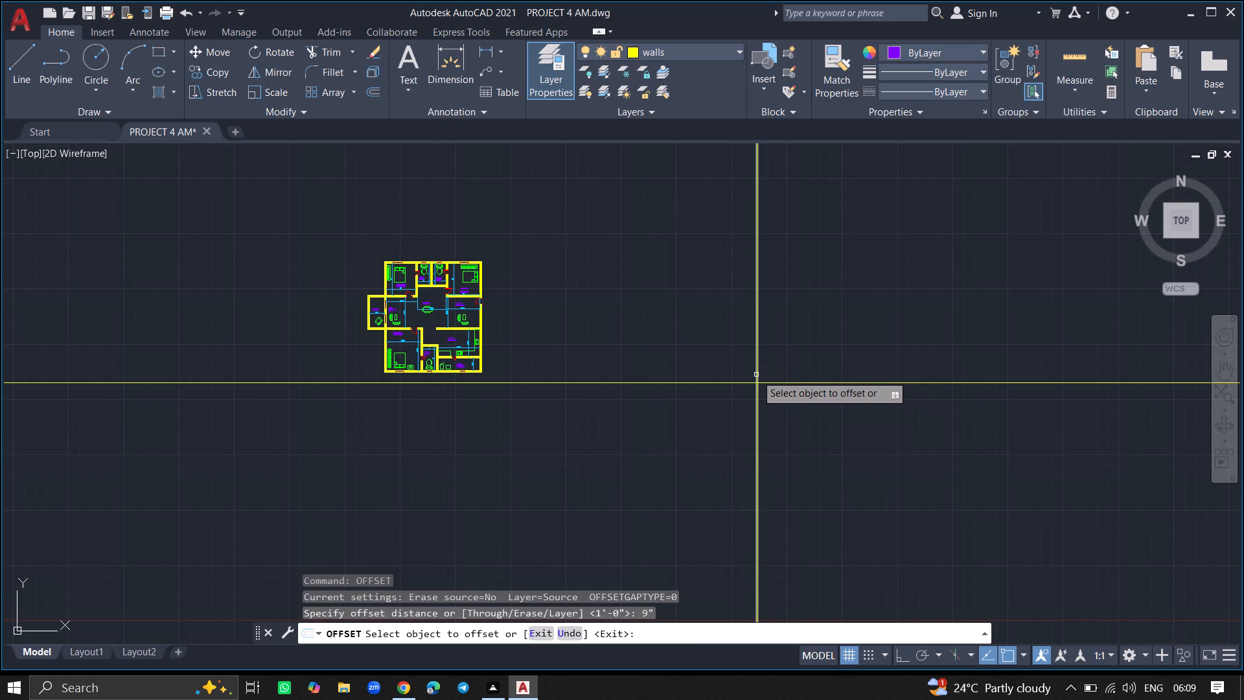
pyautogui.click(756, 375)
pyautogui.click(825, 355)
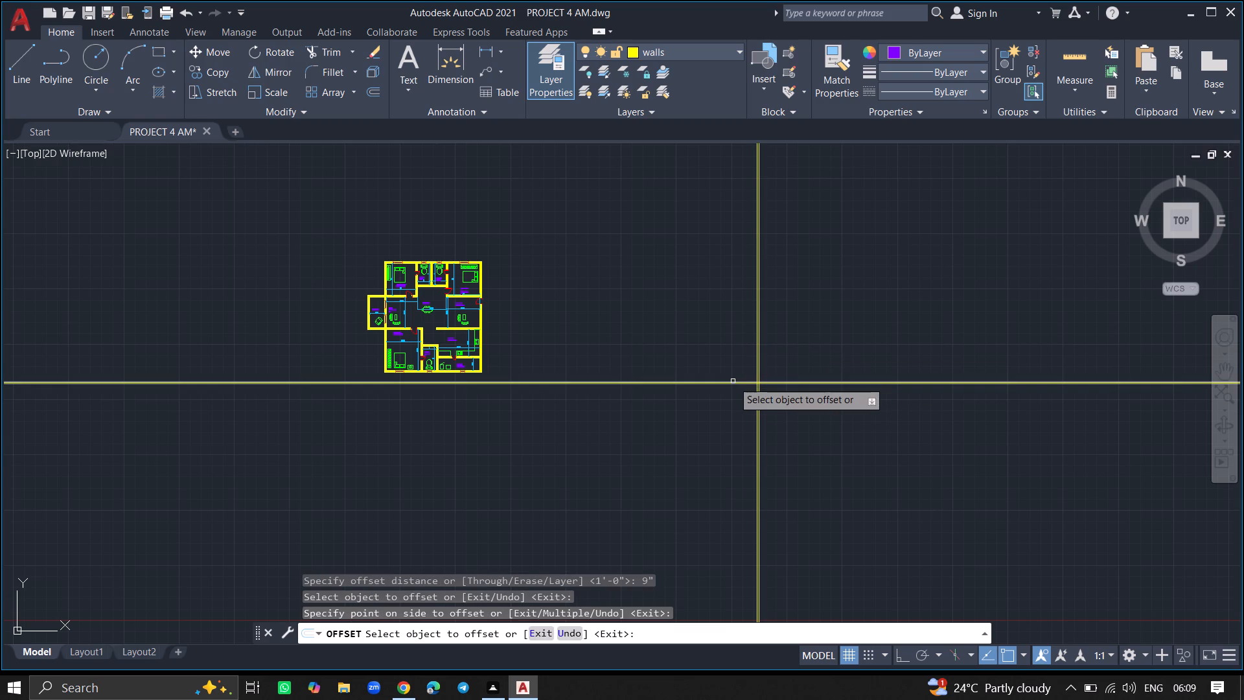
pyautogui.keyDown('ctrl'); pyautogui.scroll(5, 733, 381); pyautogui.keyUp('ctrl')
pyautogui.click(733, 386)
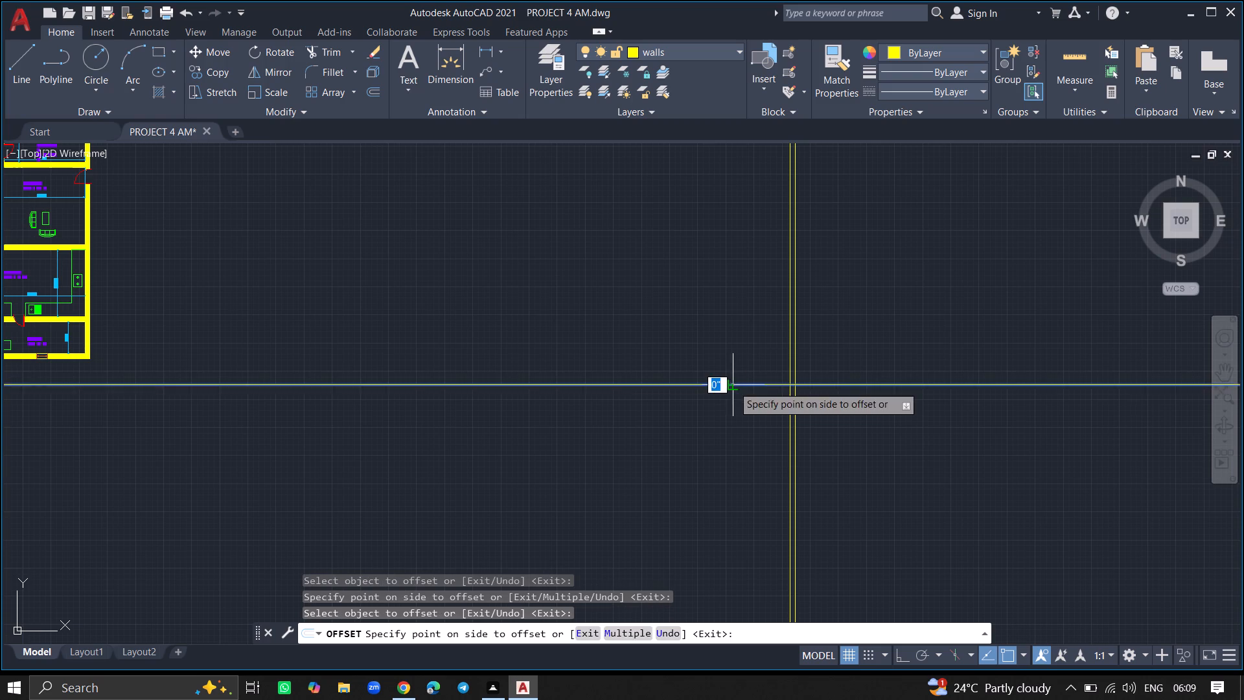
pyautogui.click(726, 452)
pyautogui.press('Return')
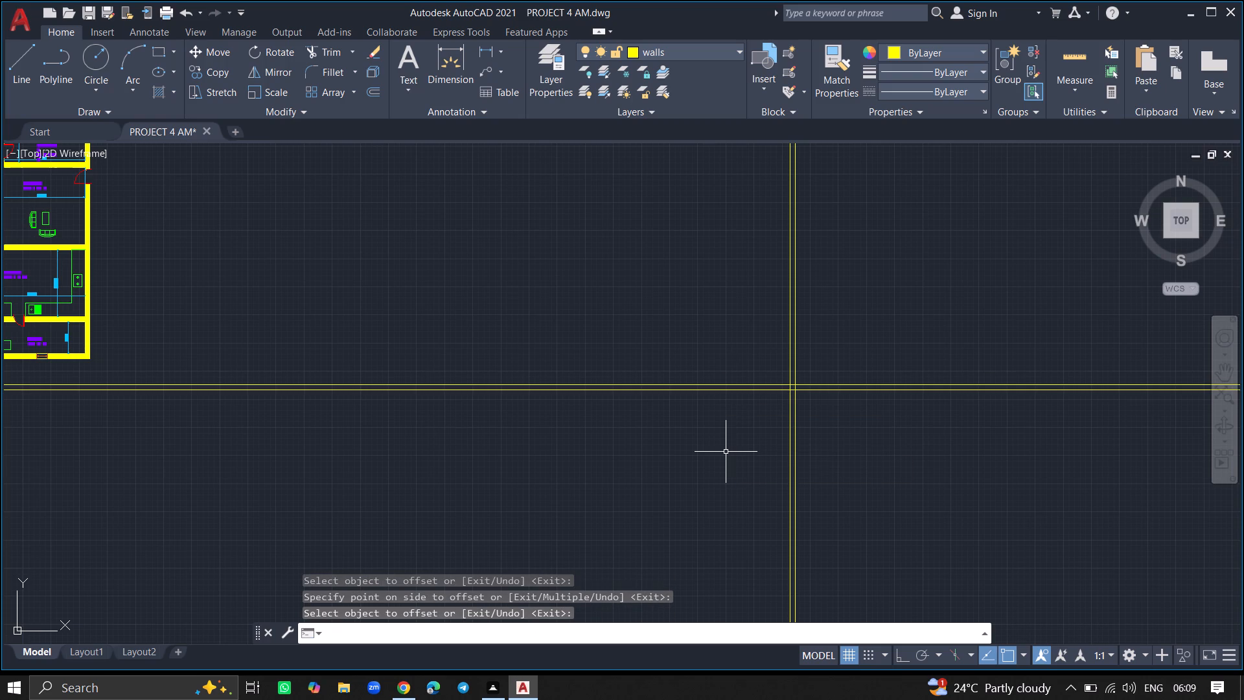
# Trim the construction lines left of and above their crossing to form the new plan's upper-left wall corner.
pyautogui.write('TRIM')
pyautogui.press('Return')
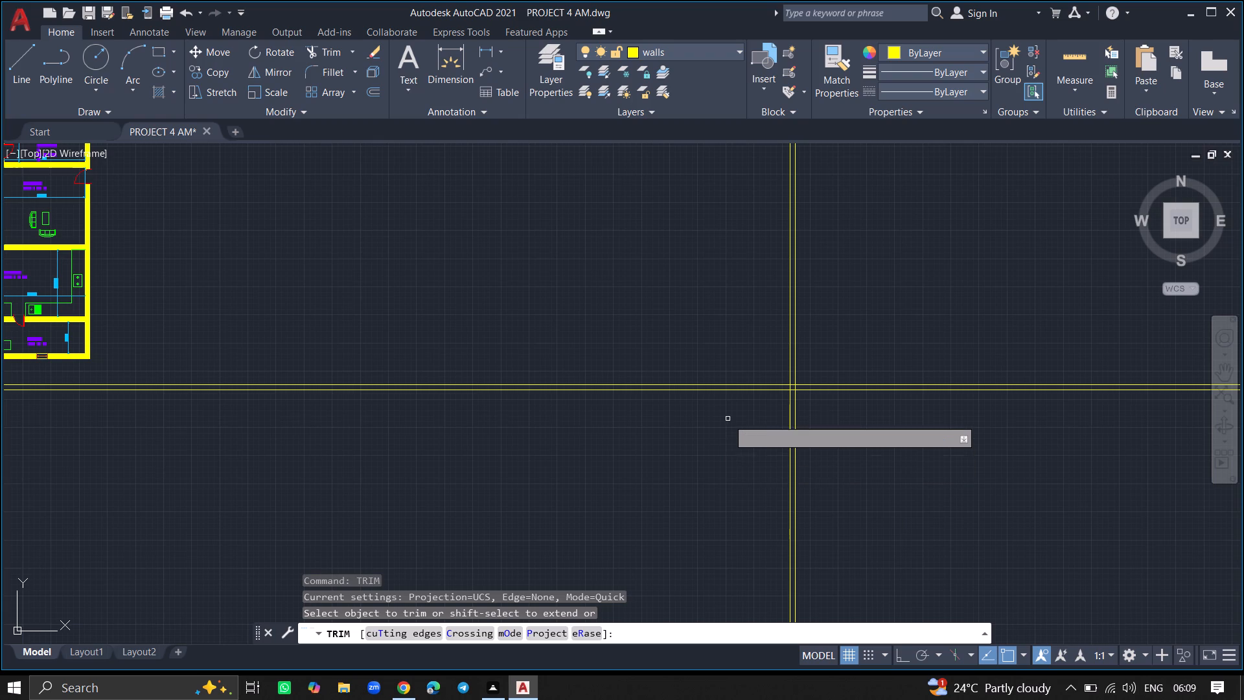
pyautogui.click(722, 389)
pyautogui.click(721, 386)
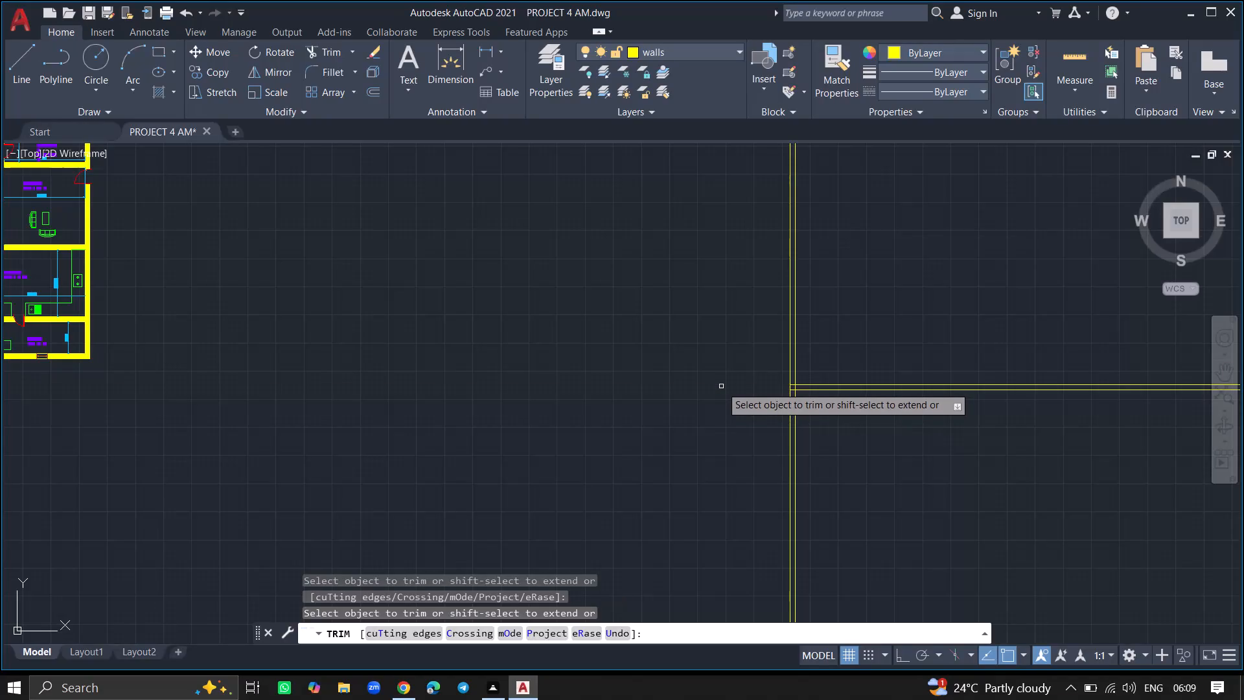
pyautogui.click(789, 345)
pyautogui.click(794, 345)
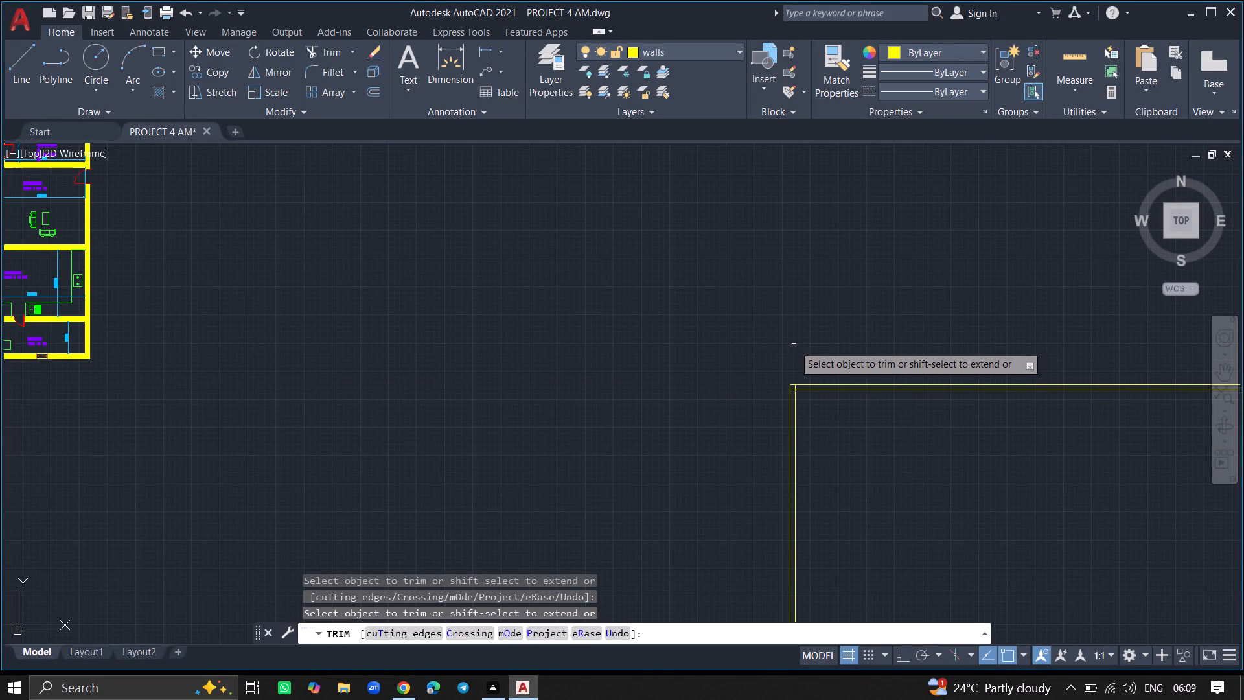
pyautogui.press('Return')
# Offset the inner vertical line of the new left wall 12'7" to the right.
pyautogui.keyDown('ctrl'); pyautogui.scroll(-5, 794, 345); pyautogui.keyUp('ctrl')
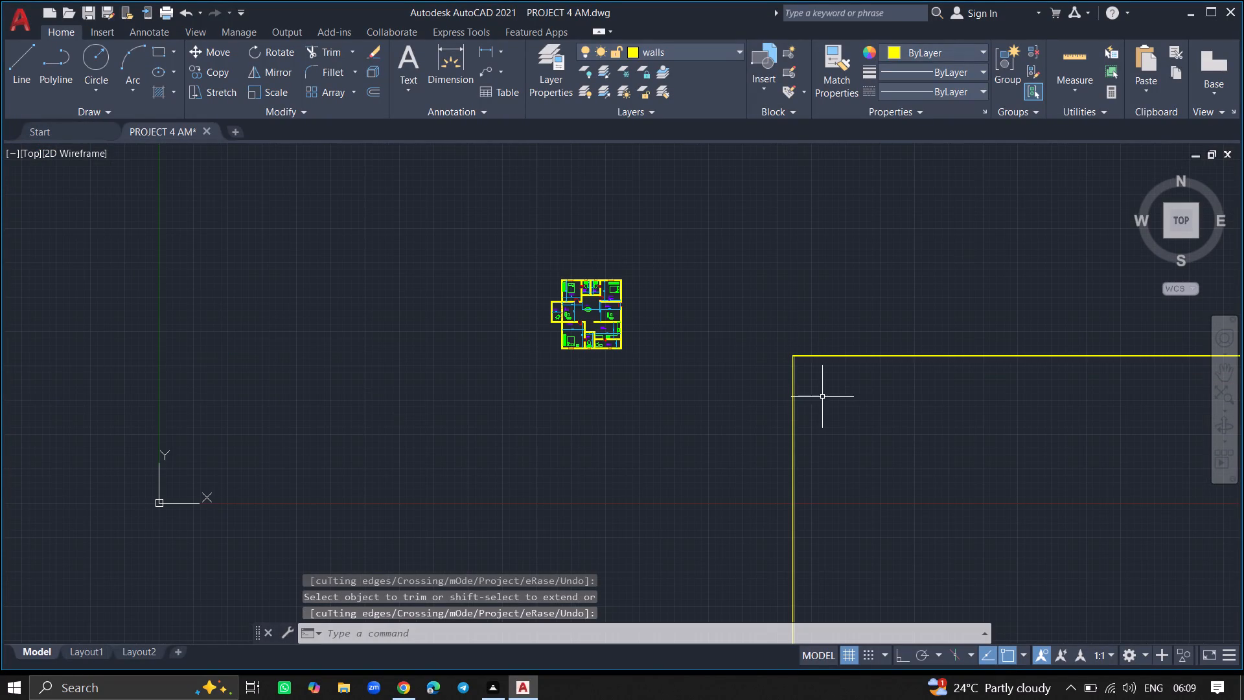
pyautogui.keyDown('ctrl'); pyautogui.scroll(5, 827, 414); pyautogui.keyUp('ctrl')
pyautogui.keyDown('ctrl'); pyautogui.scroll(-3, 792, 384); pyautogui.keyUp('ctrl')
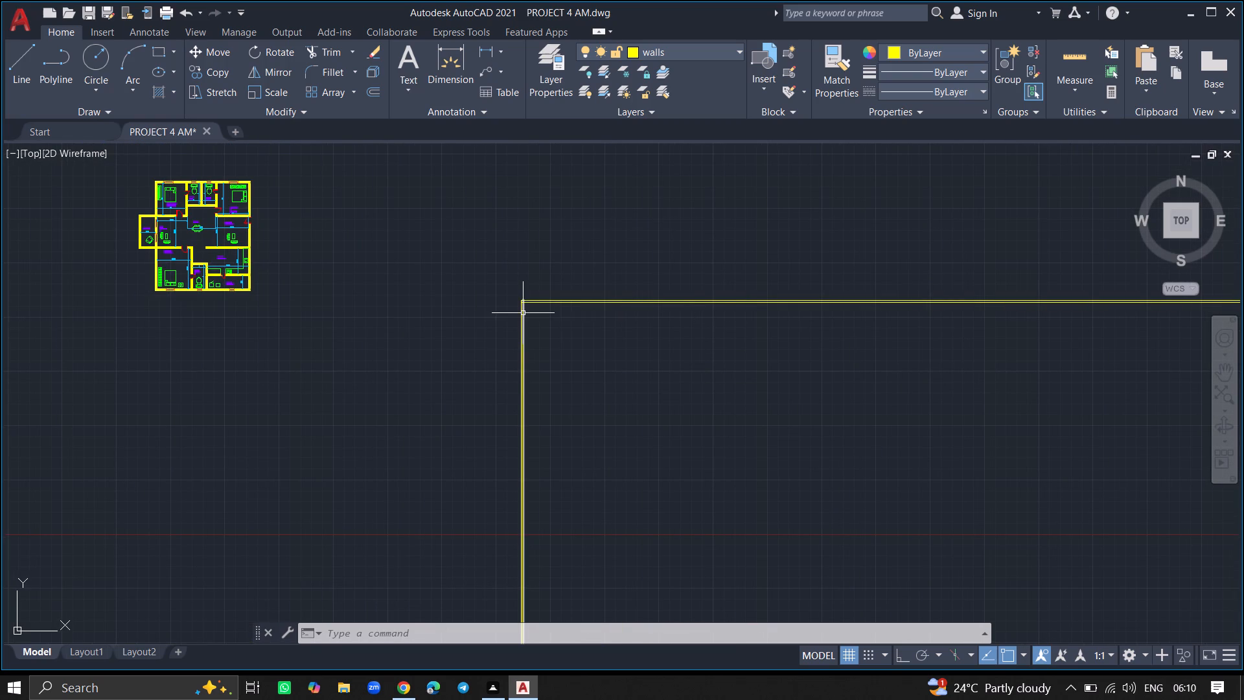
pyautogui.keyDown('ctrl'); pyautogui.scroll(4, 522, 313); pyautogui.keyUp('ctrl')
pyautogui.write('OFF')
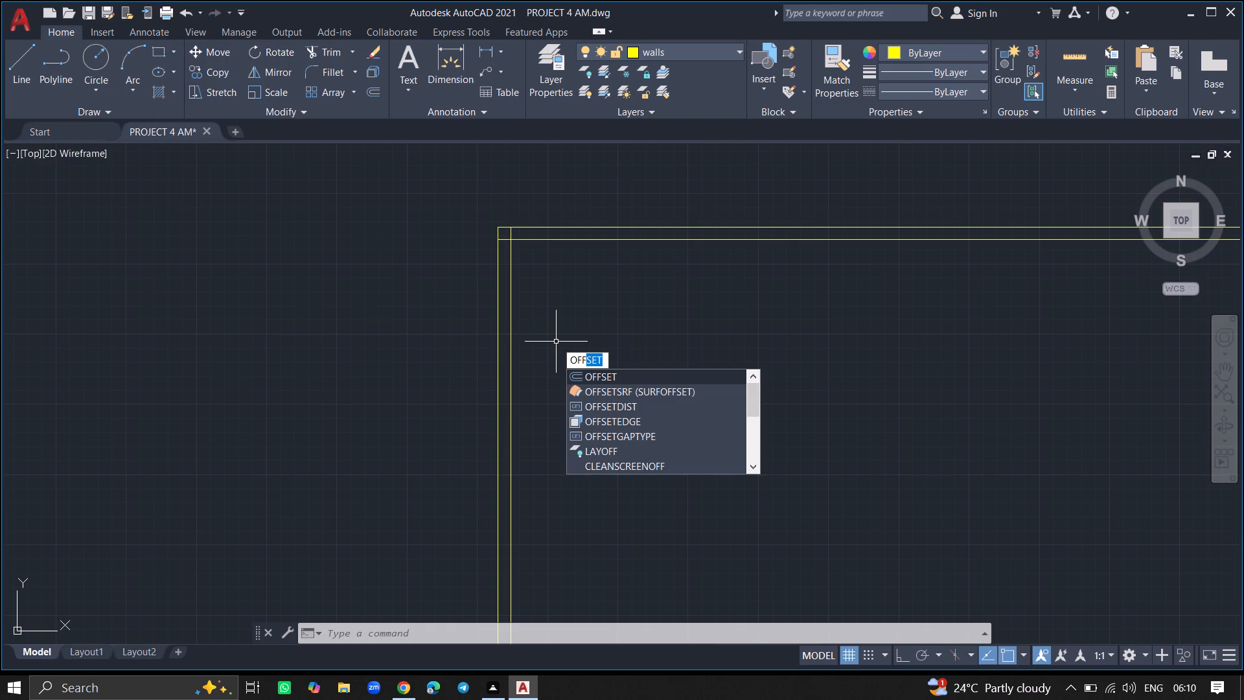
pyautogui.click(598, 372)
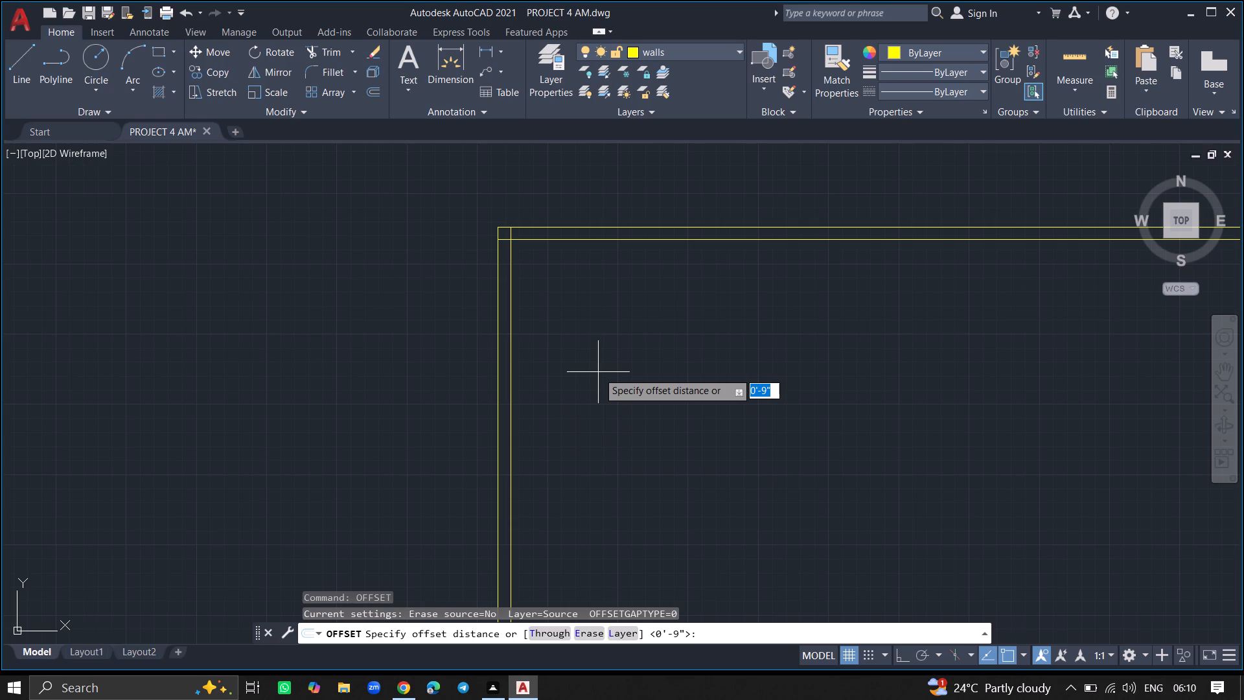
pyautogui.press('1')
pyautogui.press('2')
pyautogui.press("'")
pyautogui.press('7')
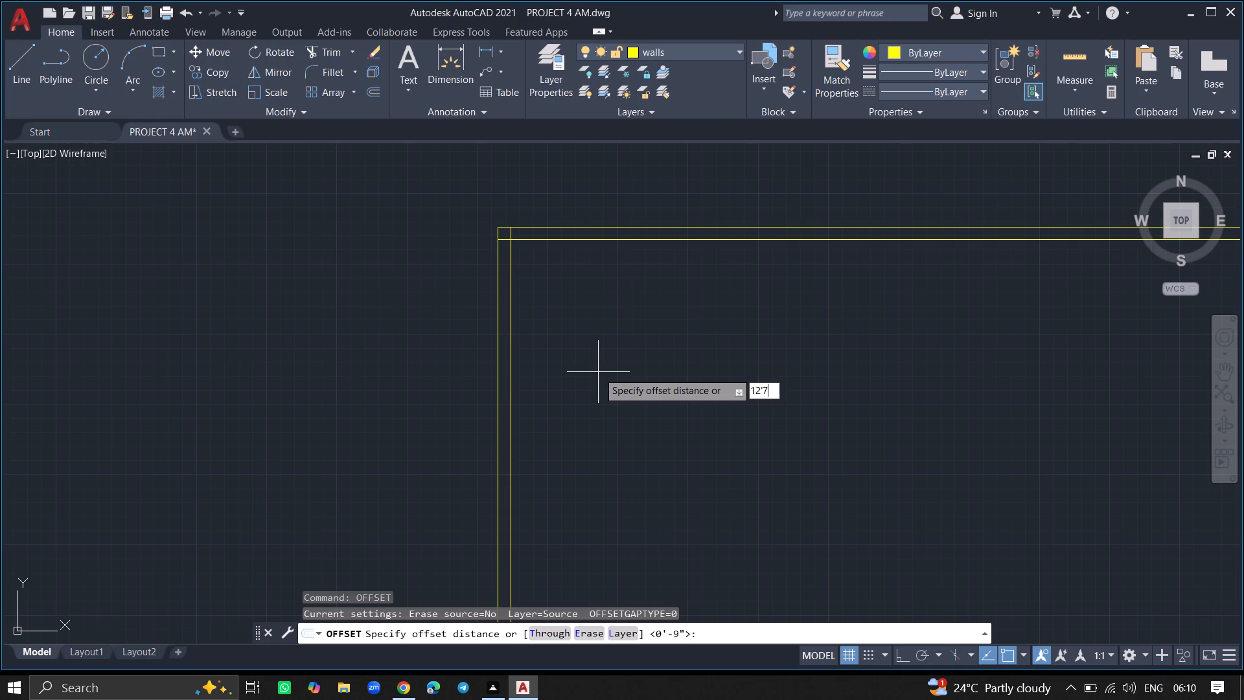
pyautogui.hotkey('shift', '"')
pyautogui.press('Return')
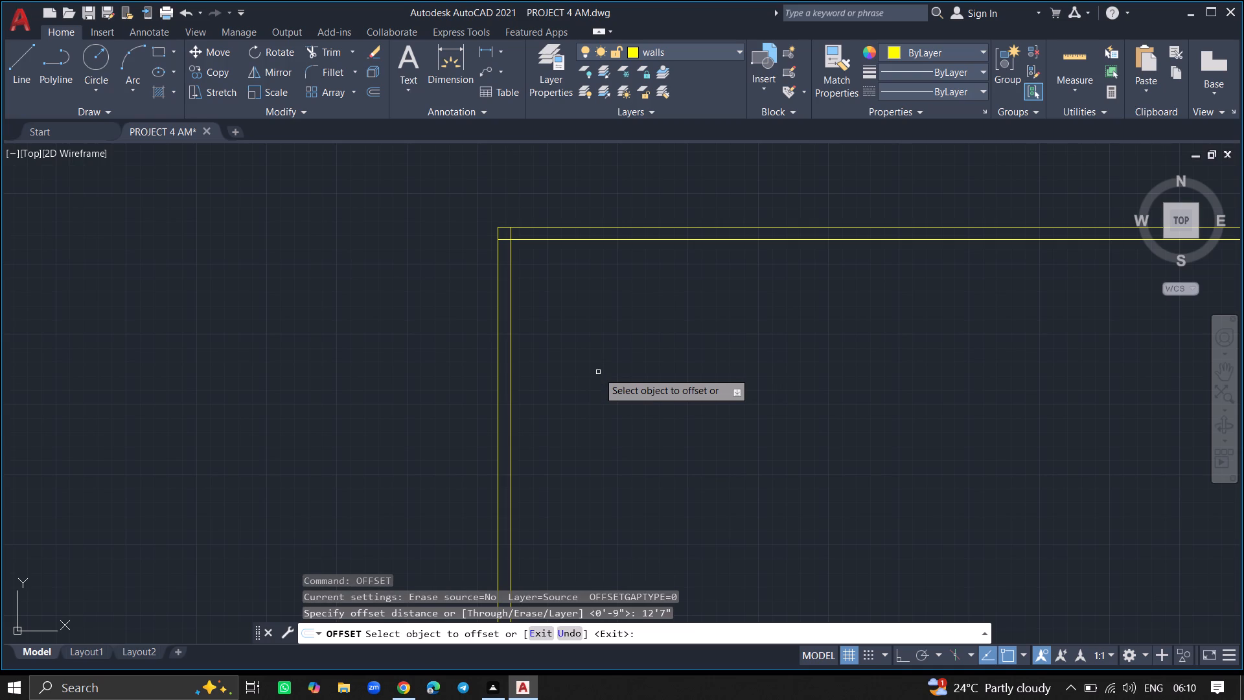
pyautogui.moveTo(512, 356); pyautogui.dragTo(615, 358)
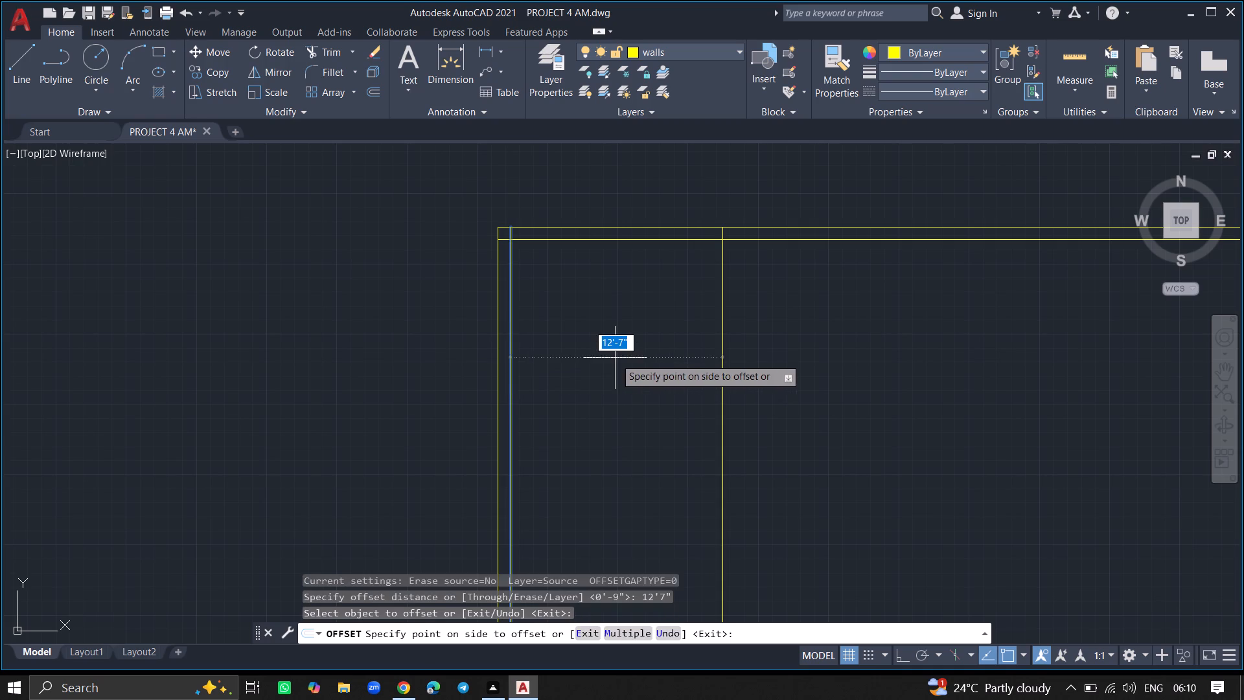
pyautogui.moveTo(615, 358); pyautogui.dragTo(616, 358)
pyautogui.click(616, 358)
pyautogui.press('Return')
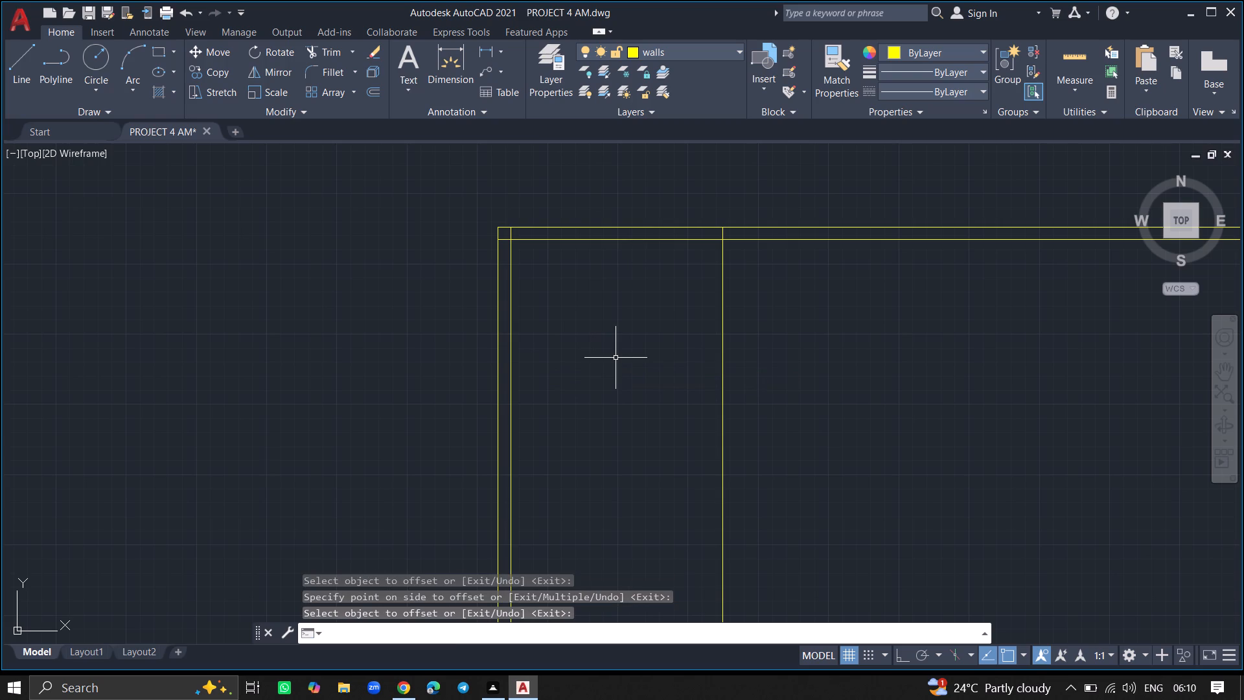
# Offset the newly placed interior vertical line 9" to the right to give the partition wall its thickness.
pyautogui.press('o')
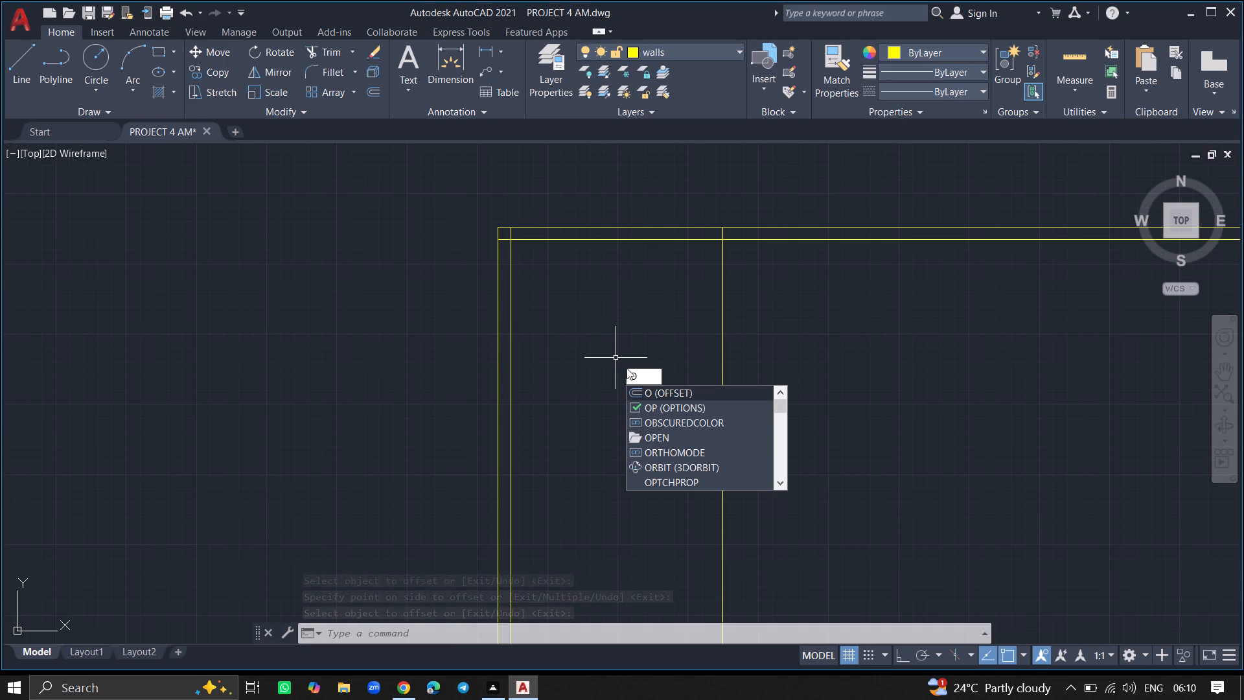
pyautogui.click(640, 388)
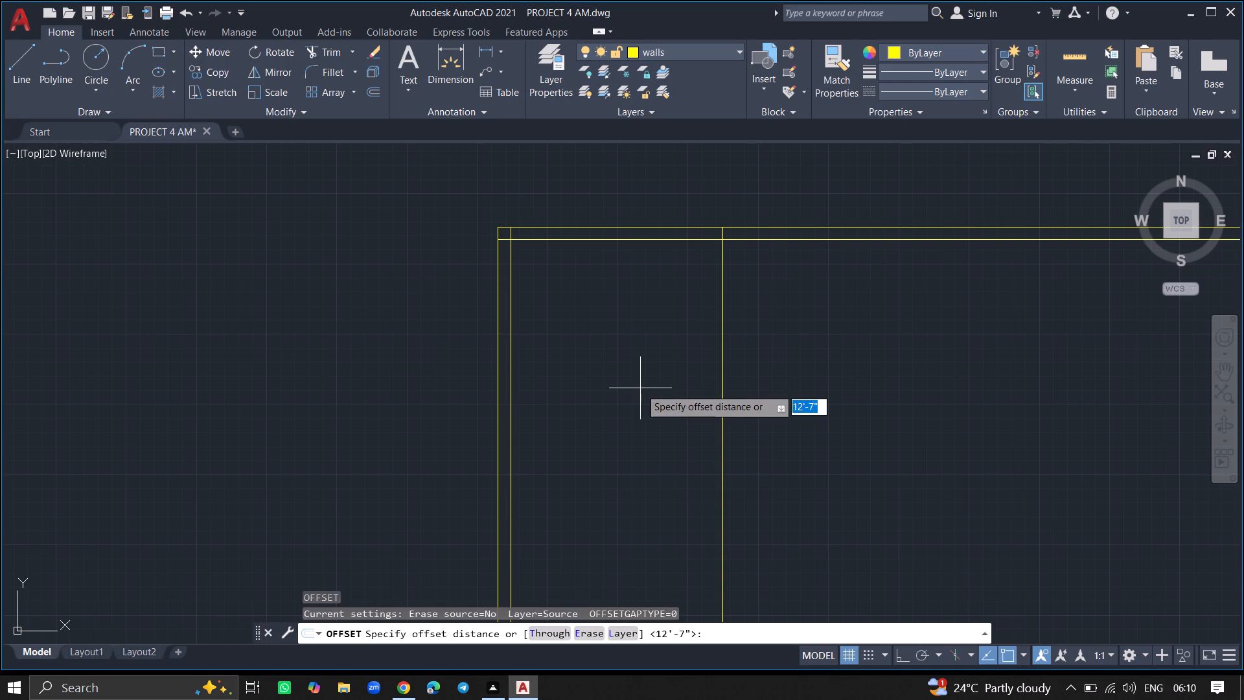
pyautogui.press('9')
pyautogui.hotkey('shift', '"')
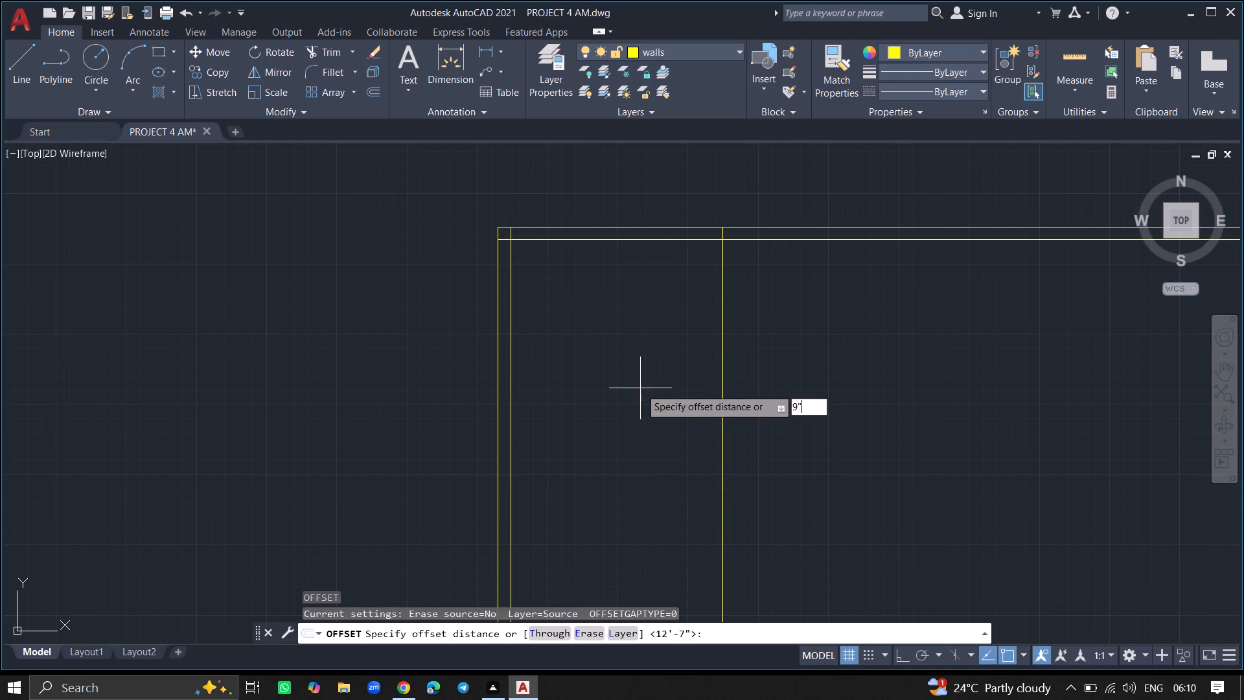
pyautogui.press('Return')
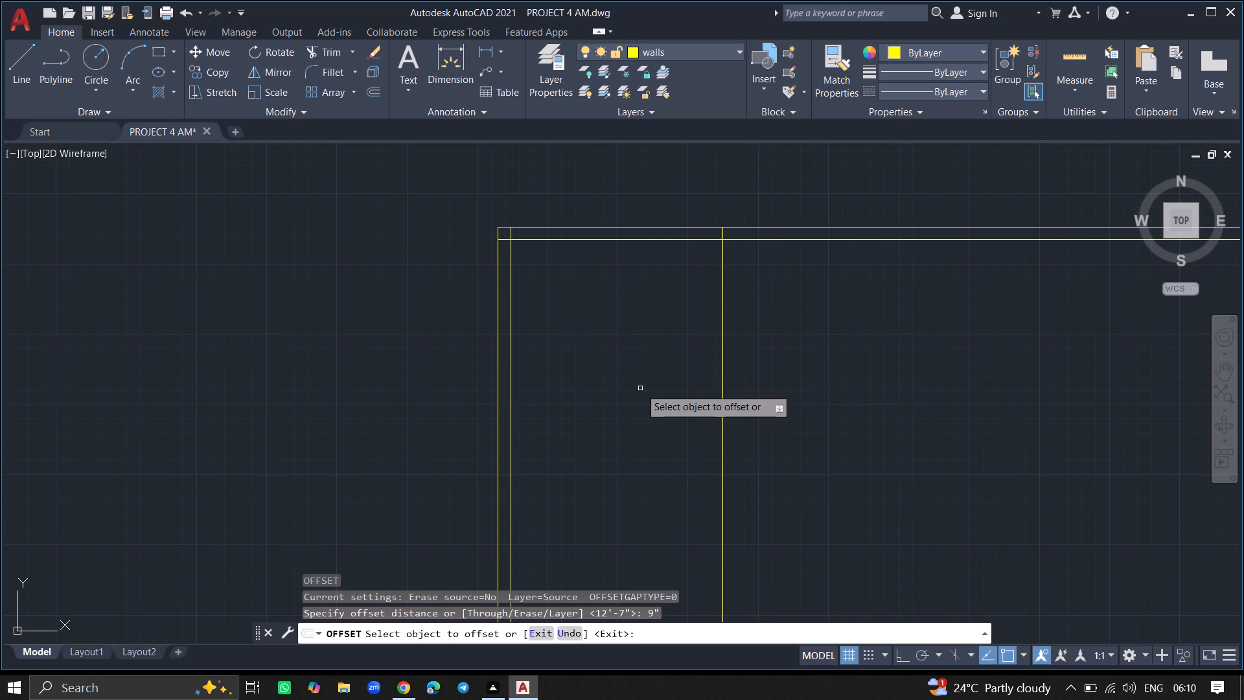
pyautogui.click(724, 388)
pyautogui.click(746, 386)
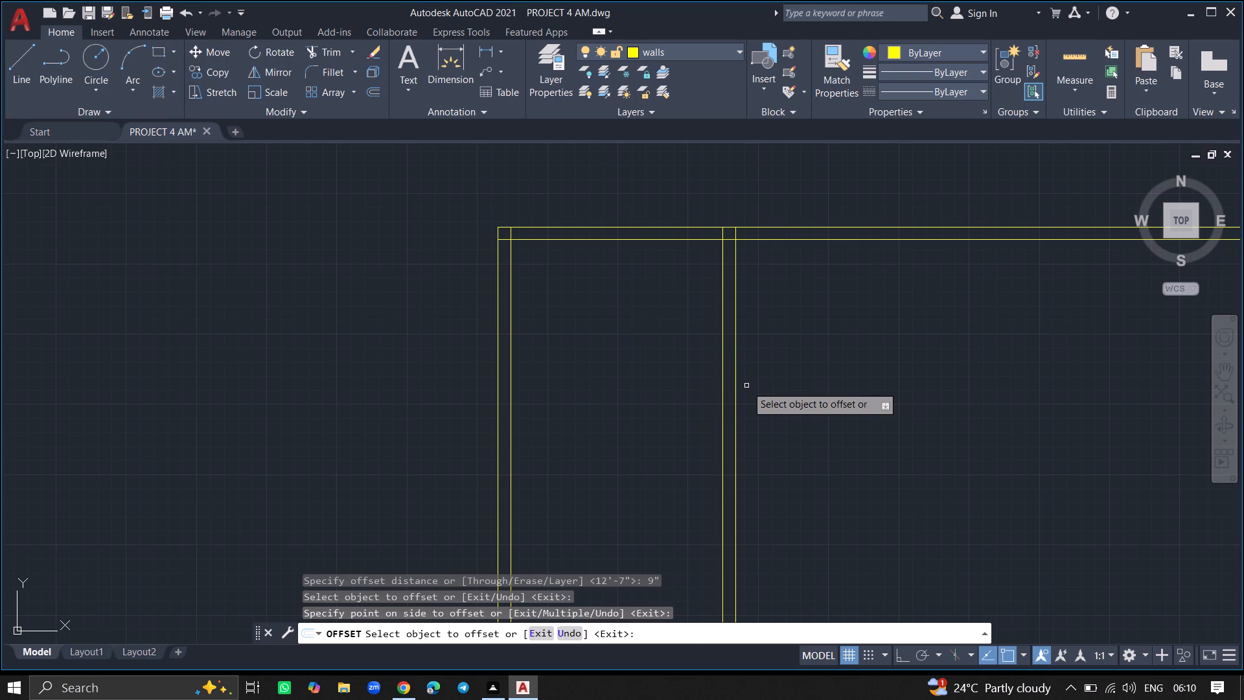
# Offset the inner horizontal line of the new plan's top wall 12' downward.
pyautogui.press('Return')
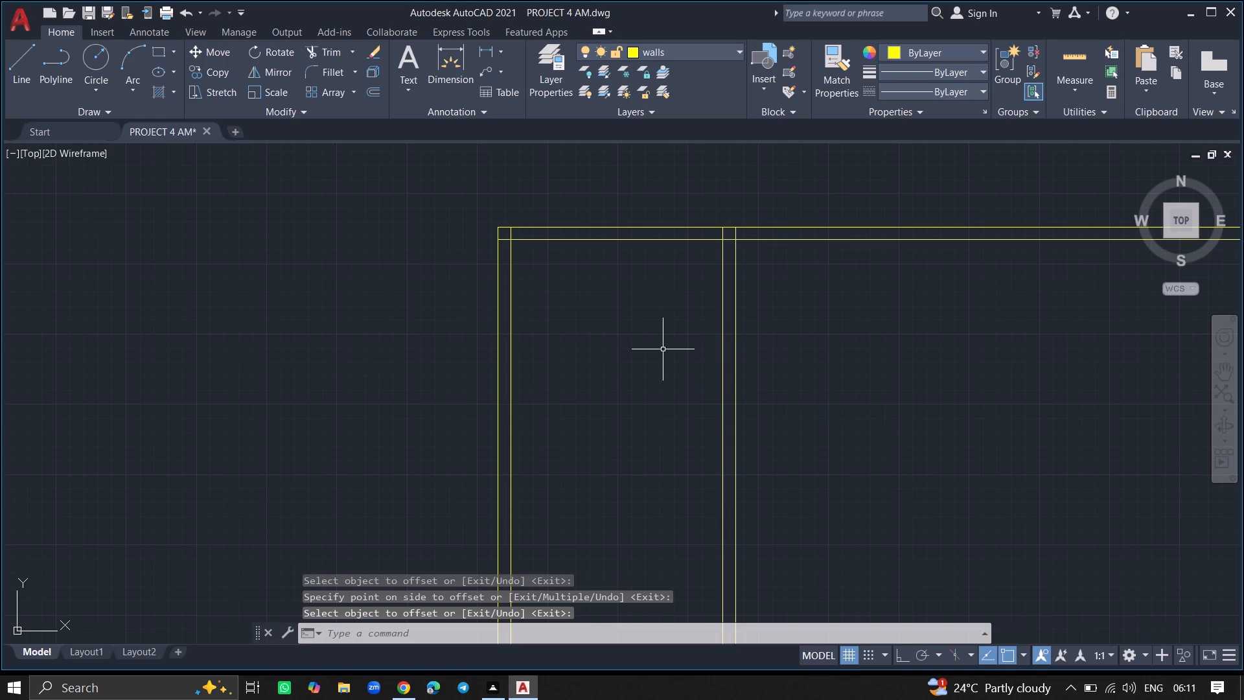
pyautogui.press('o')
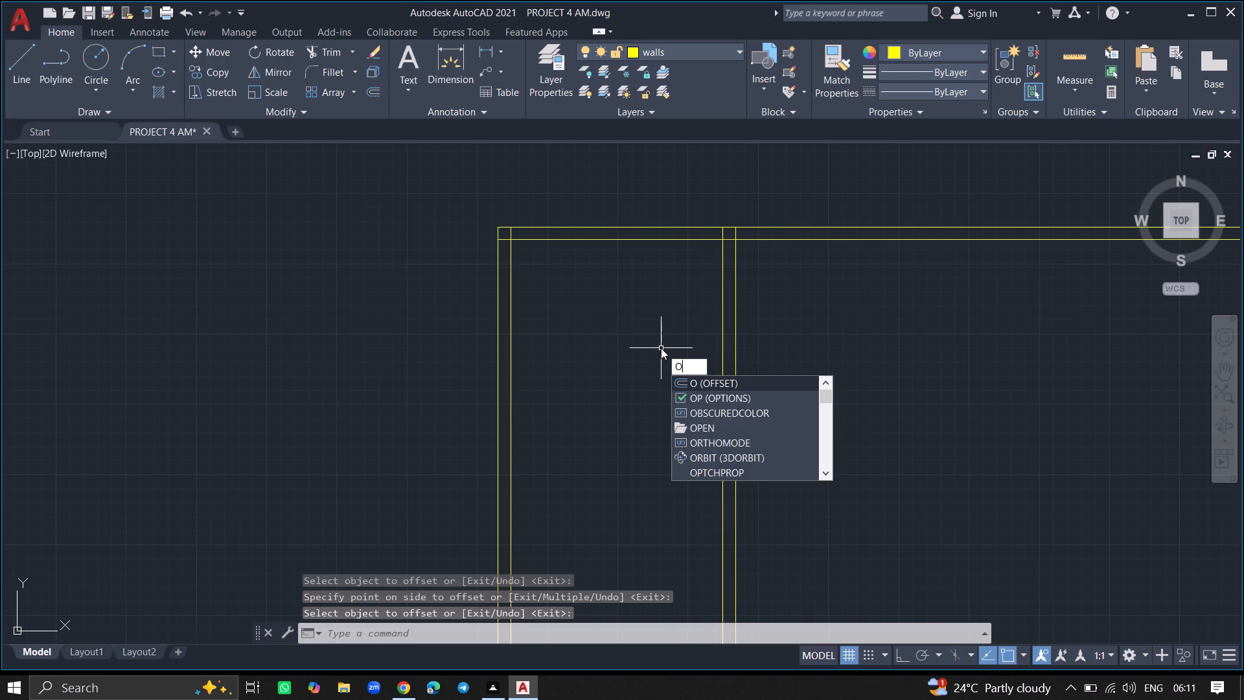
pyautogui.write('FF')
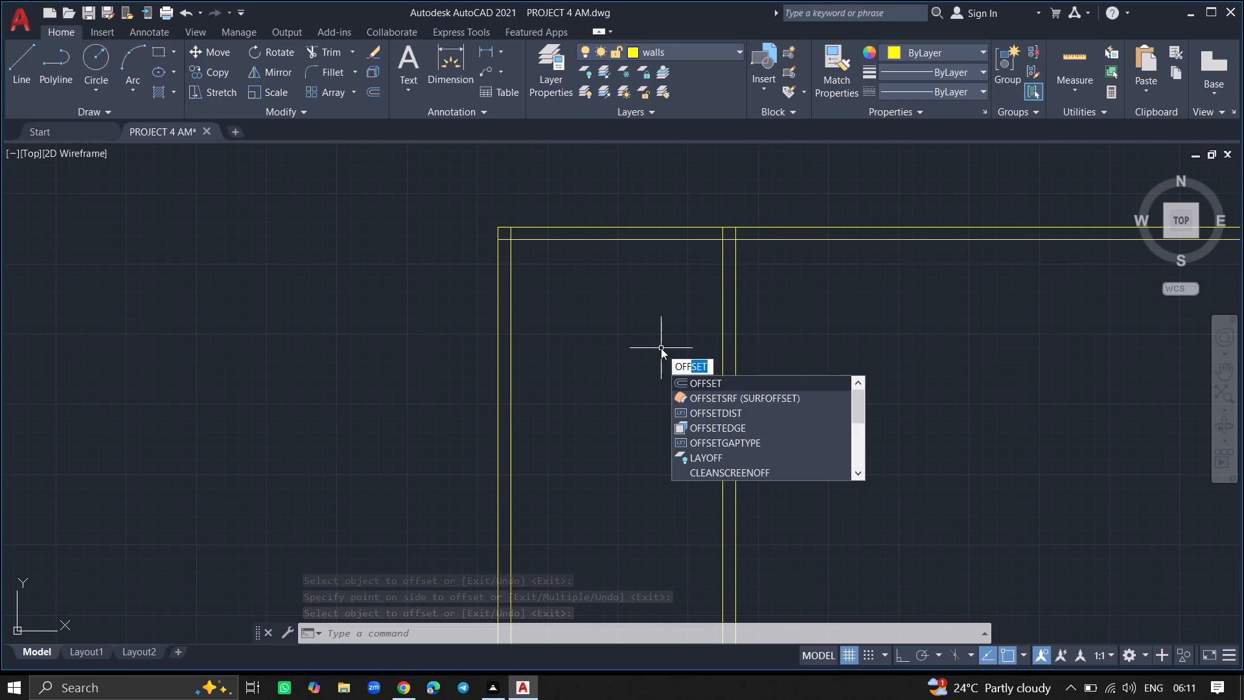
pyautogui.write('SET')
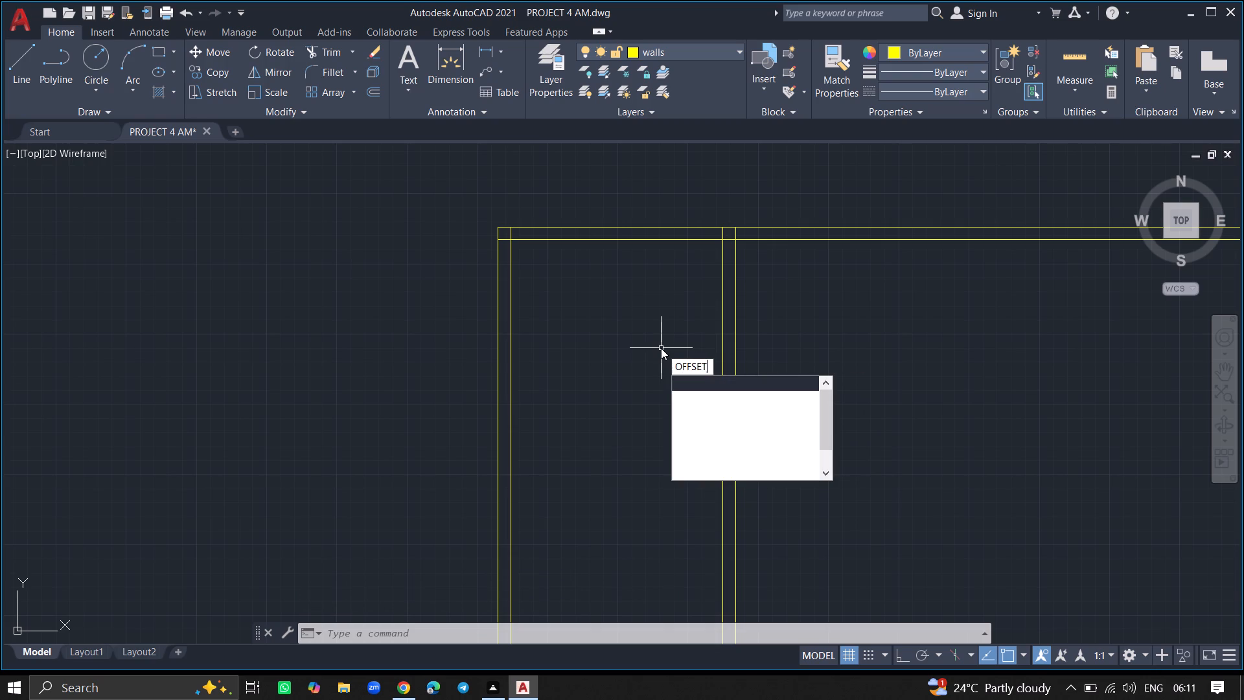
pyautogui.press('Return')
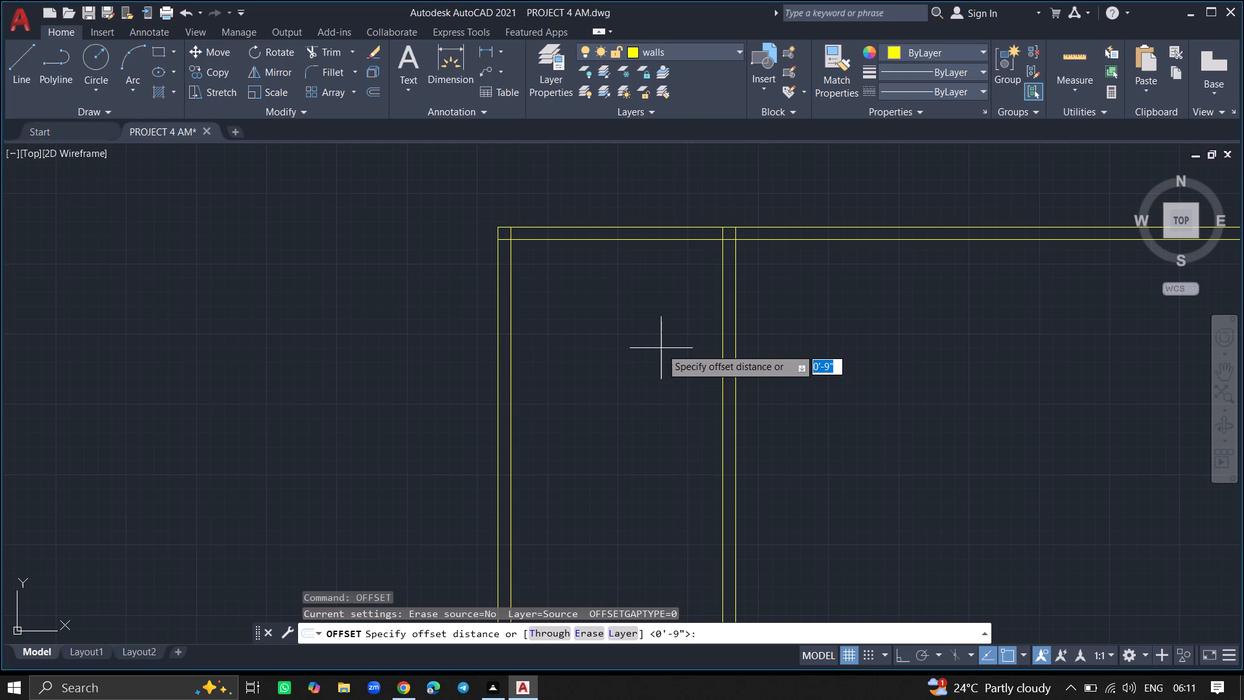
pyautogui.write('12')
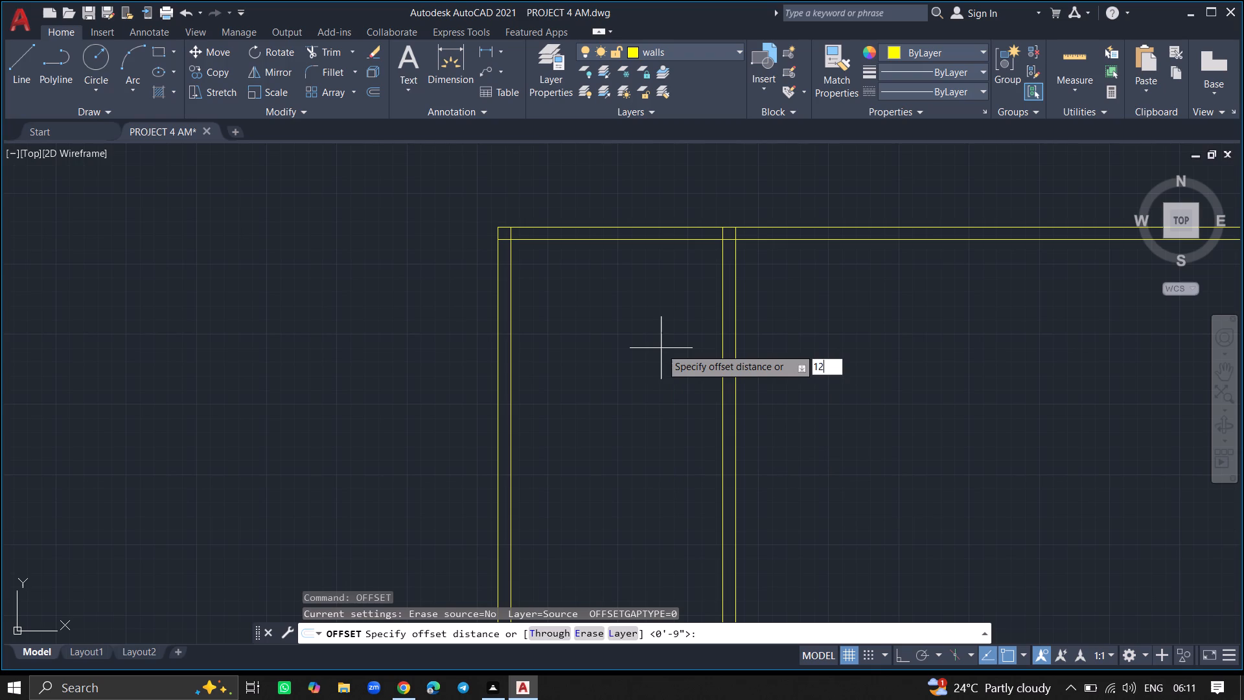
pyautogui.press("'")
pyautogui.press('Return')
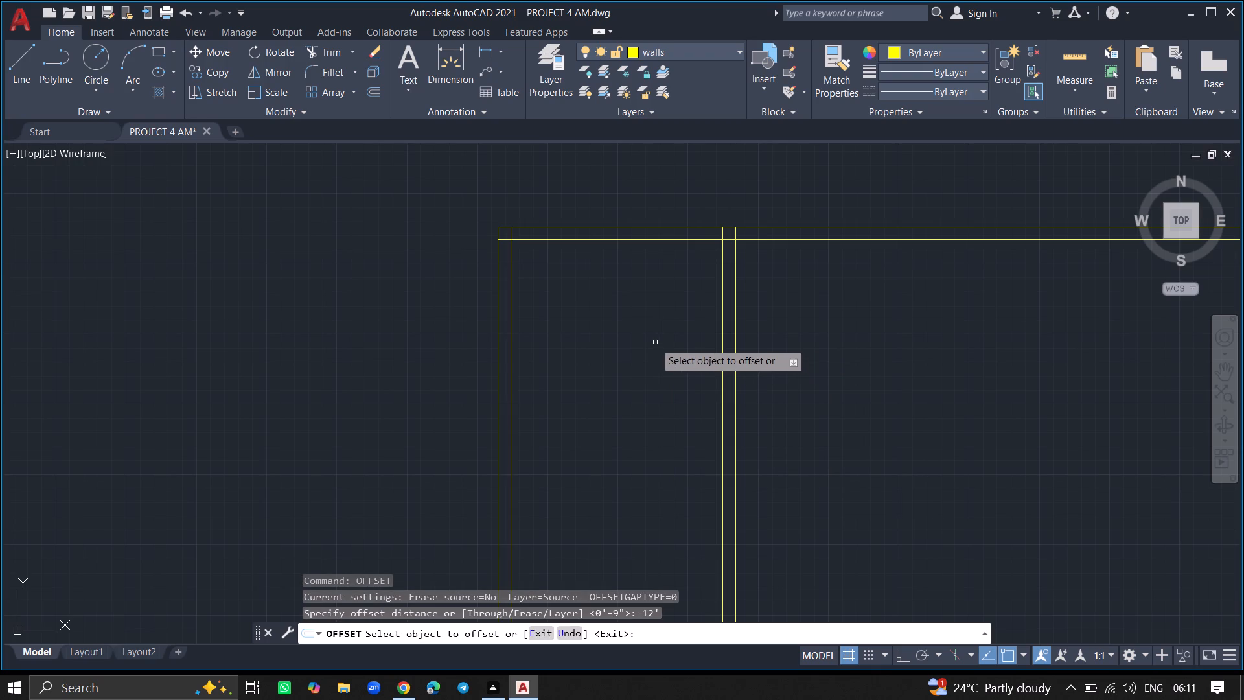
pyautogui.click(614, 240)
pyautogui.click(614, 336)
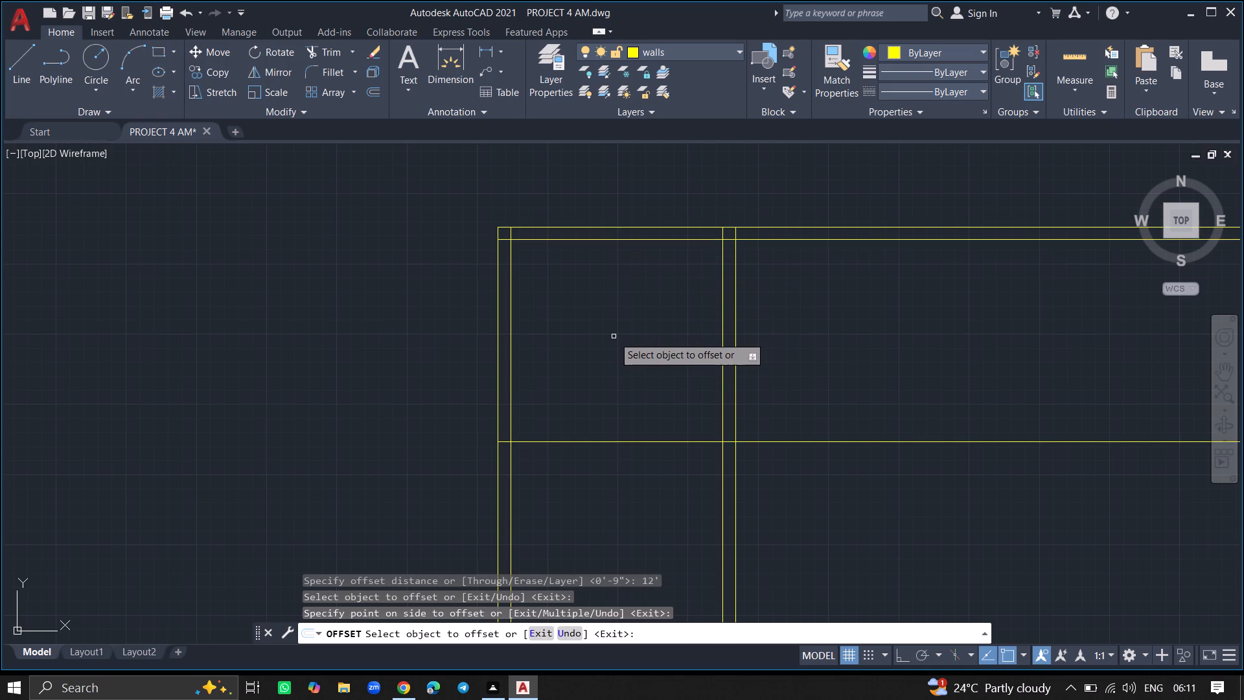
pyautogui.press('Return')
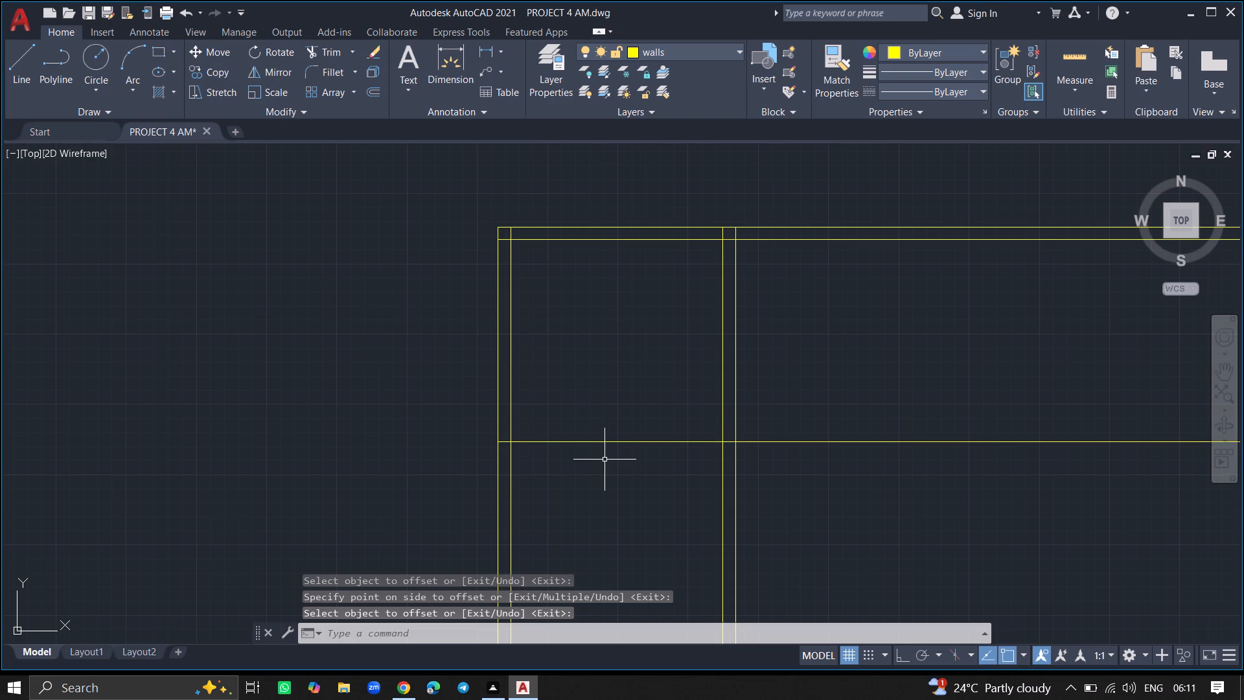
# Offset the new horizontal line 9" downward to give the first room's bottom wall its thickness.
pyautogui.keyDown('ctrl'); pyautogui.scroll(3, 605, 460); pyautogui.keyUp('ctrl')
pyautogui.press('o')
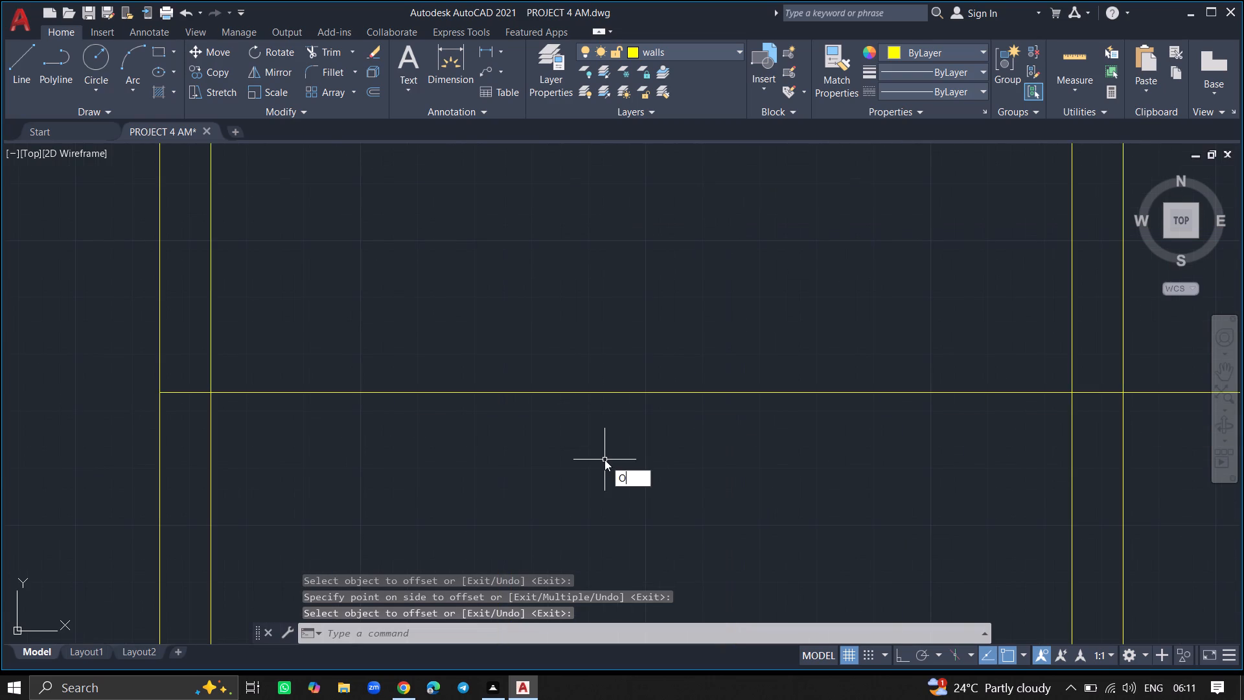
pyautogui.write('FF')
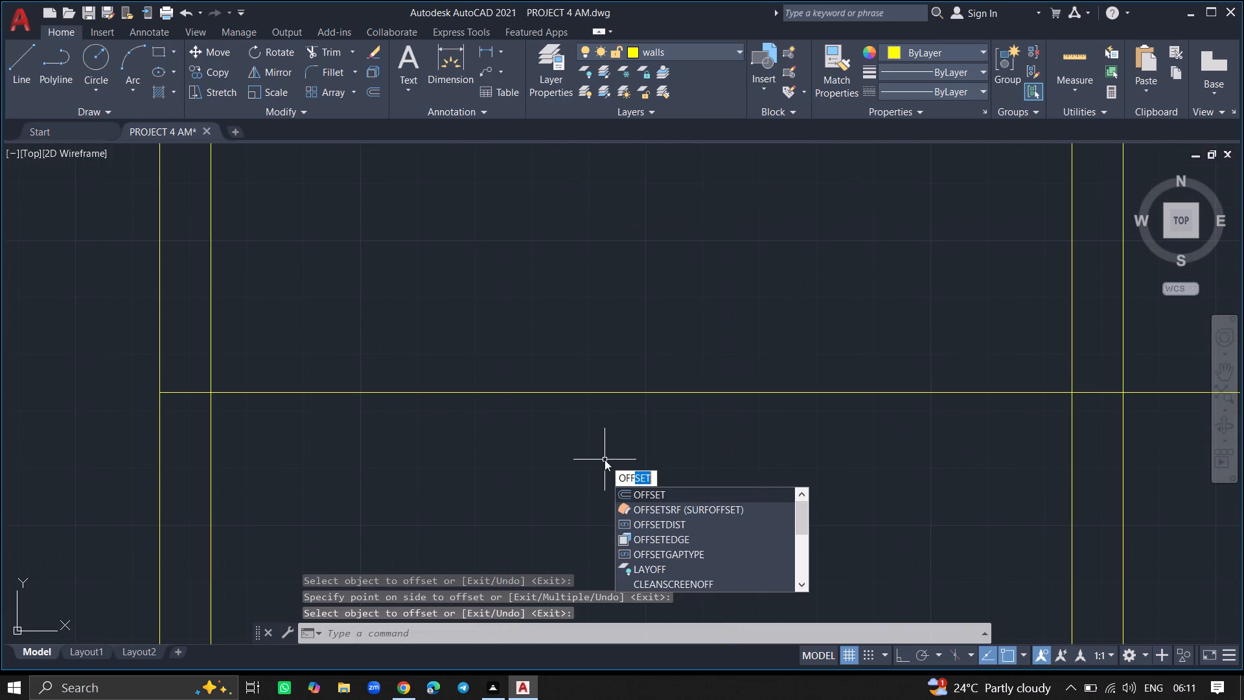
pyautogui.write('SET')
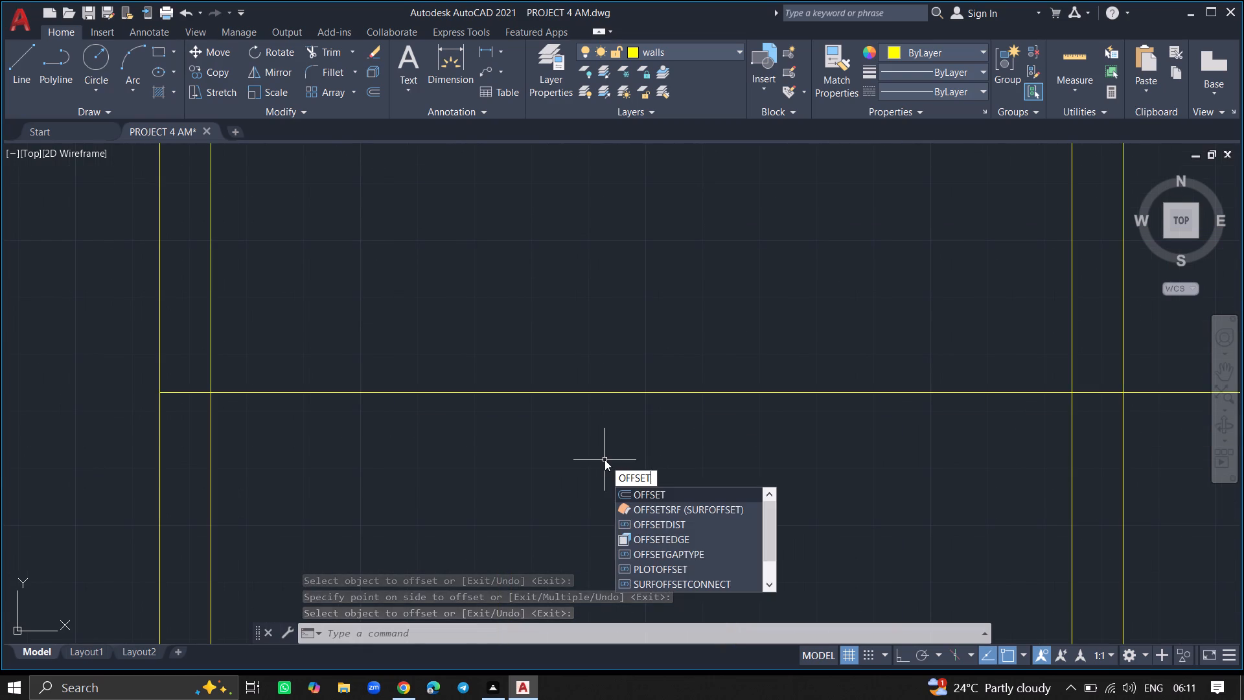
pyautogui.press('Return')
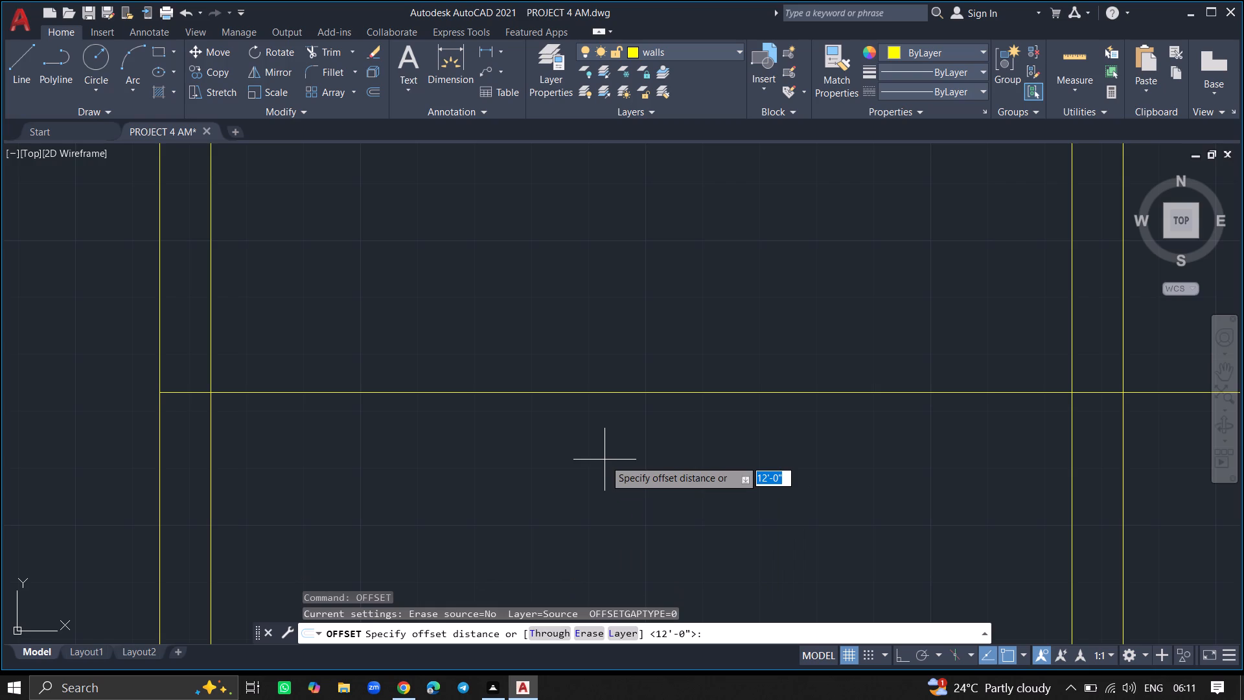
pyautogui.press('9')
pyautogui.hotkey('shift', '"')
pyautogui.press('Return')
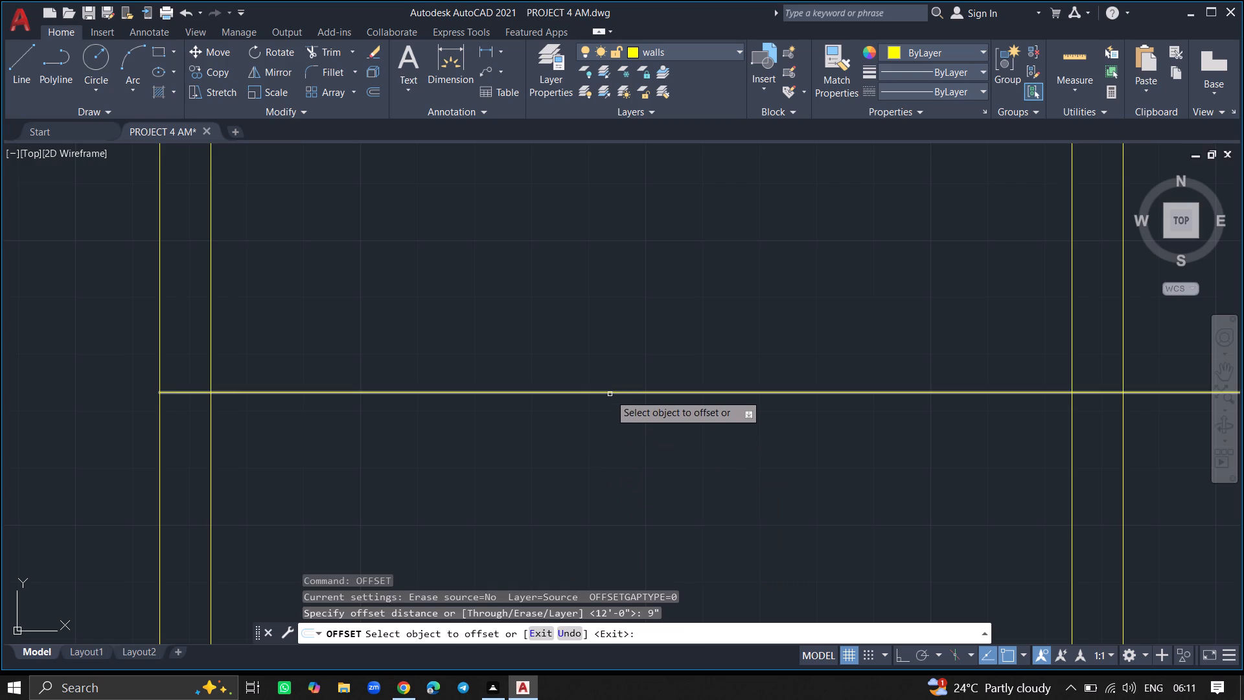
pyautogui.moveTo(610, 393); pyautogui.dragTo(621, 458)
pyautogui.click(621, 458)
pyautogui.keyDown('ctrl'); pyautogui.scroll(-7, 621, 458); pyautogui.keyUp('ctrl')
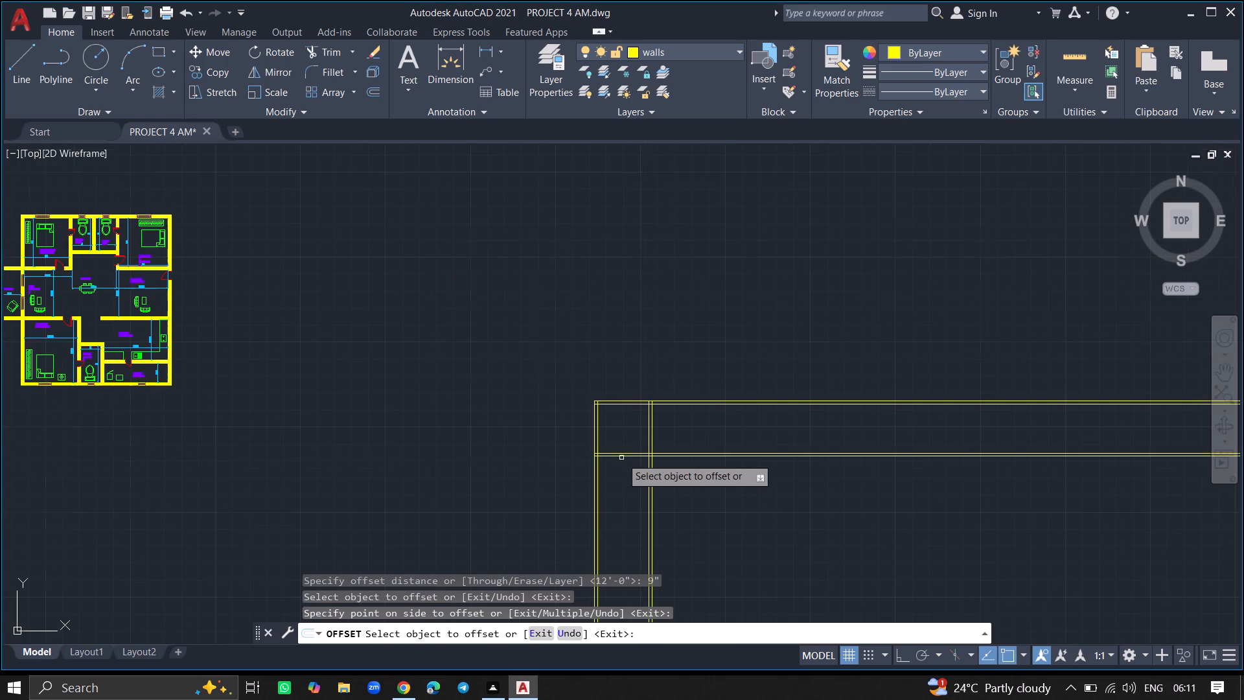
pyautogui.press('Return')
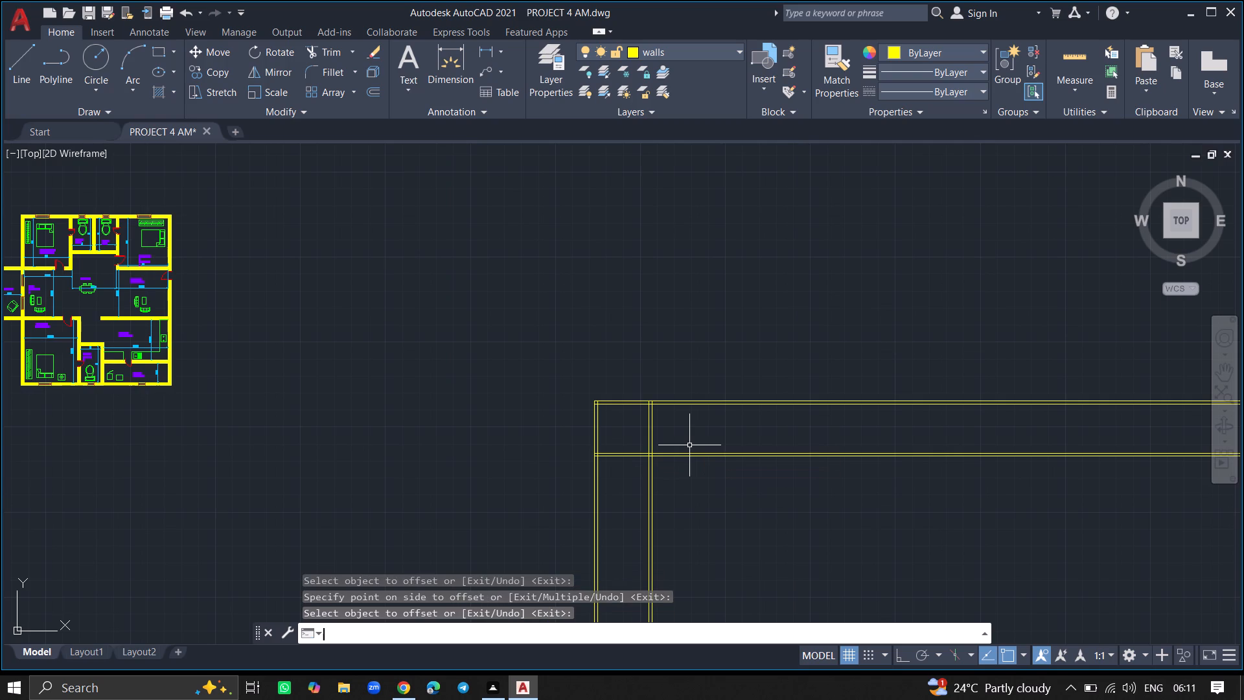
# Trim the horizontal and vertical partition lines beyond their crossing to form the first room's lower-right corner.
pyautogui.keyDown('ctrl'); pyautogui.scroll(2, 678, 485); pyautogui.keyUp('ctrl')
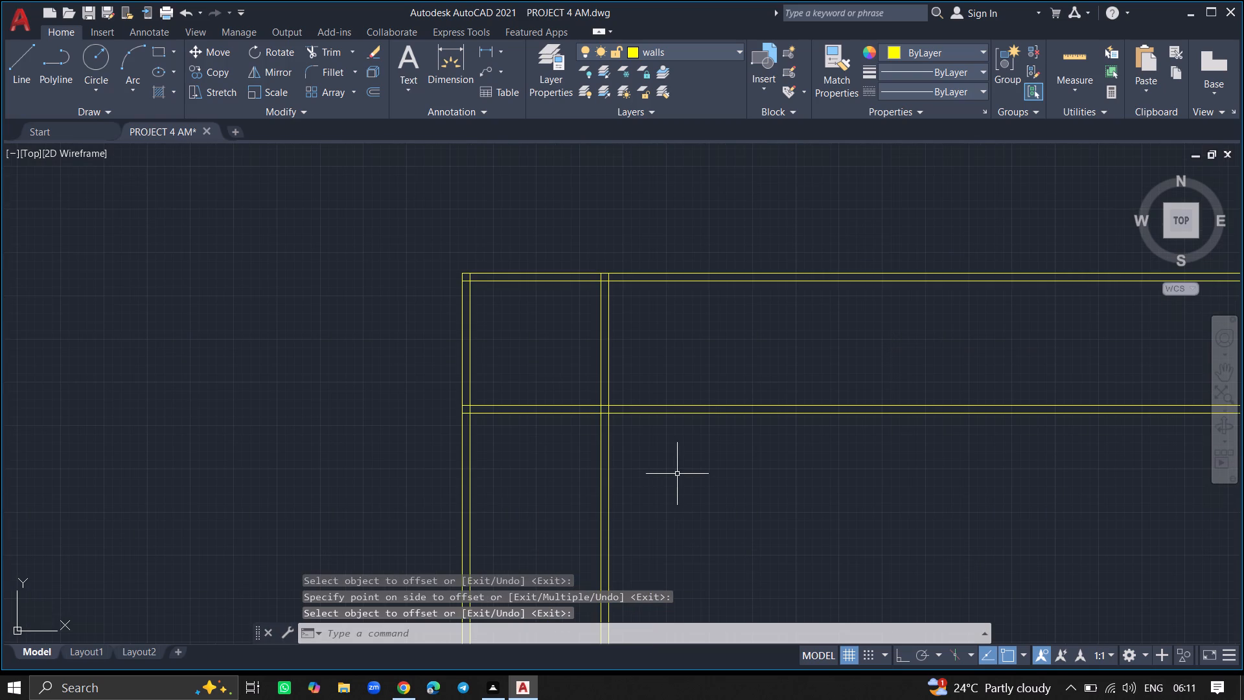
pyautogui.keyDown('ctrl'); pyautogui.scroll(2, 670, 410); pyautogui.keyUp('ctrl')
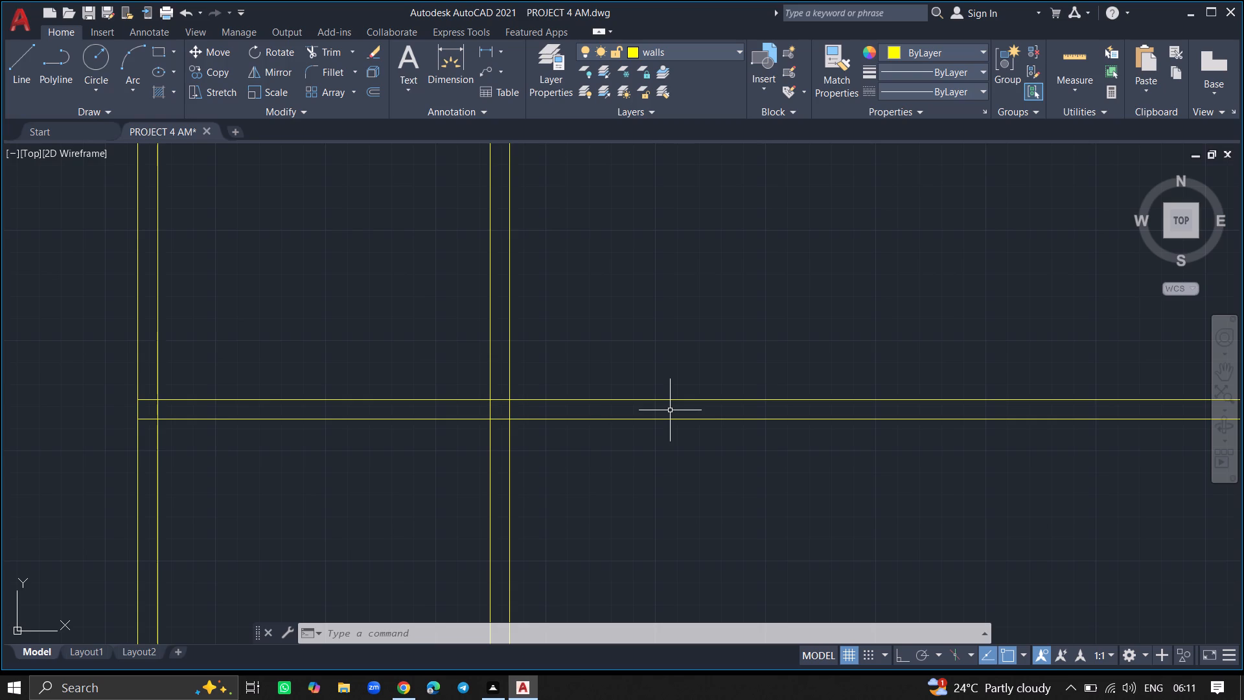
pyautogui.write('TRIM')
pyautogui.press('Return')
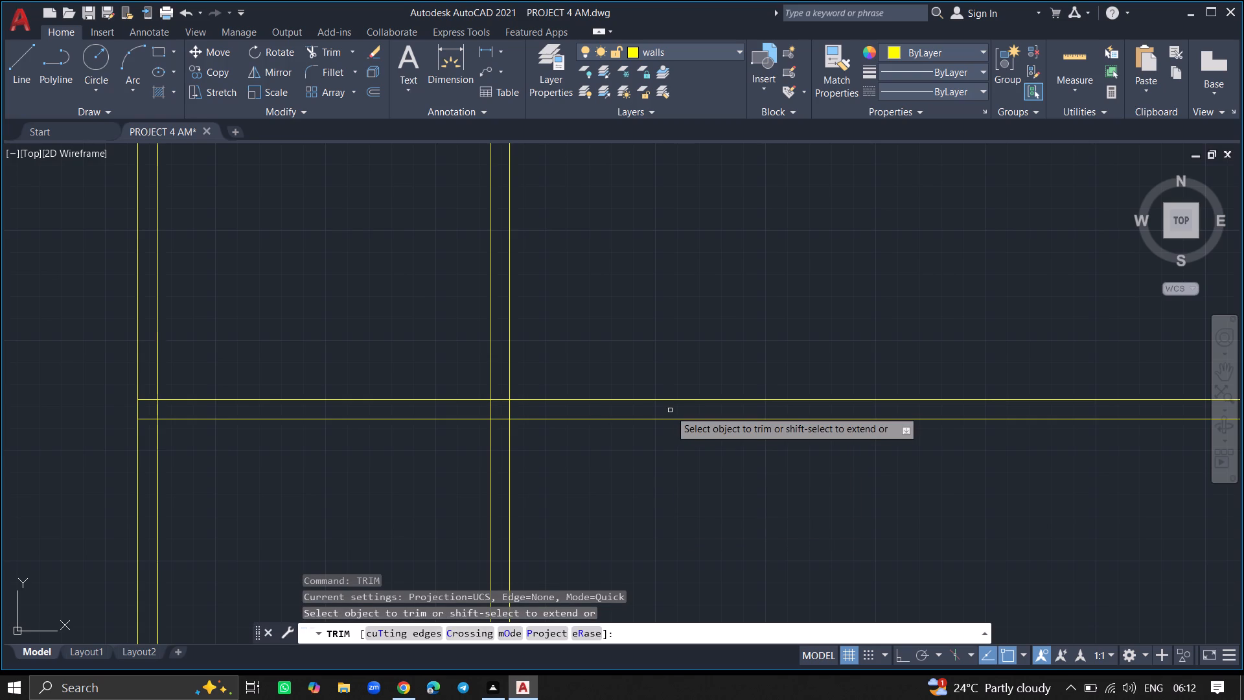
pyautogui.click(667, 399)
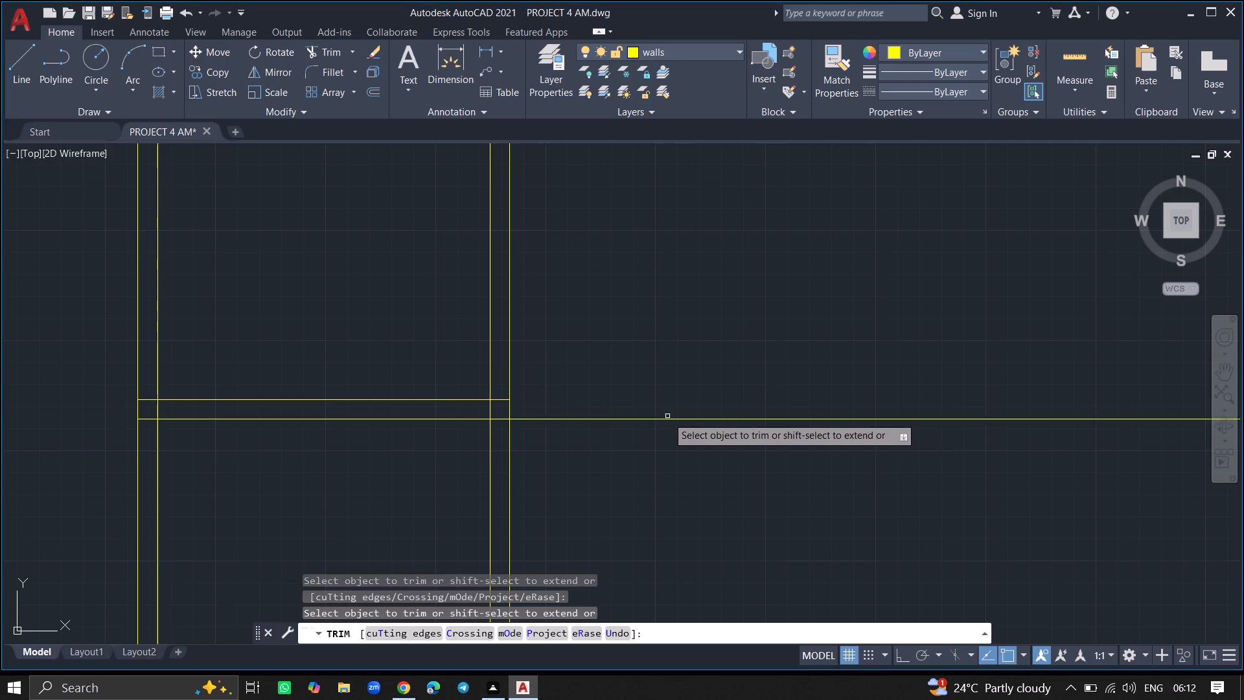
pyautogui.click(667, 420)
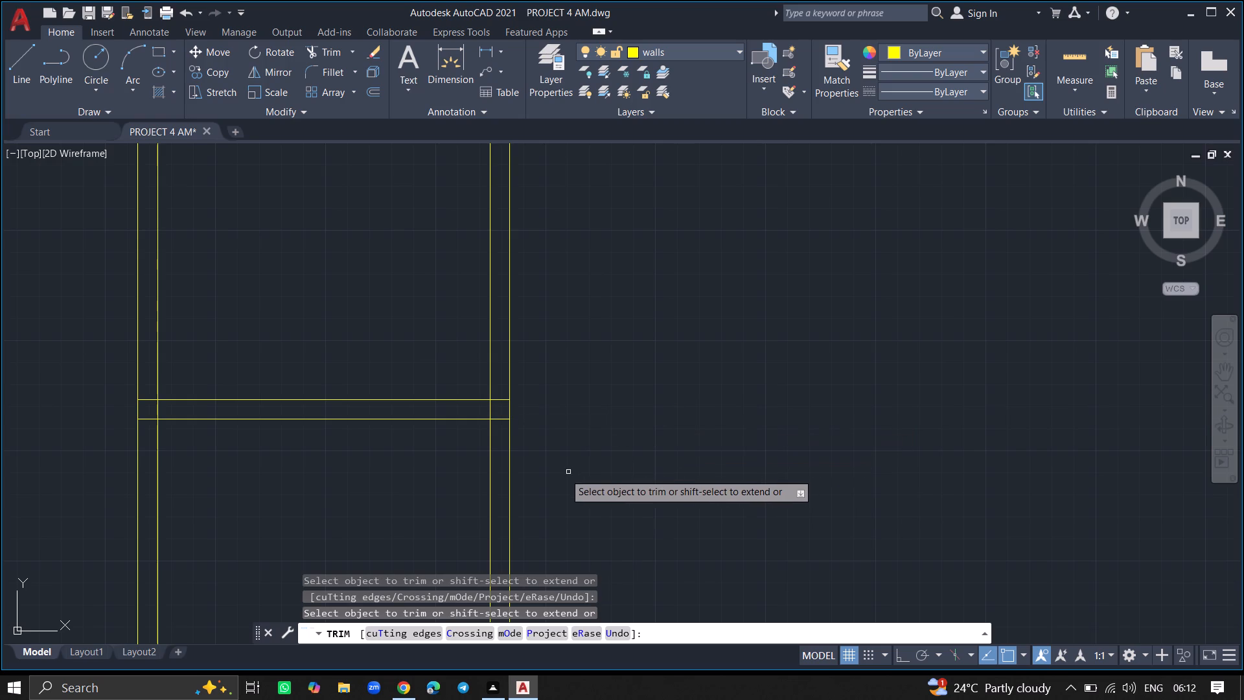
pyautogui.click(511, 492)
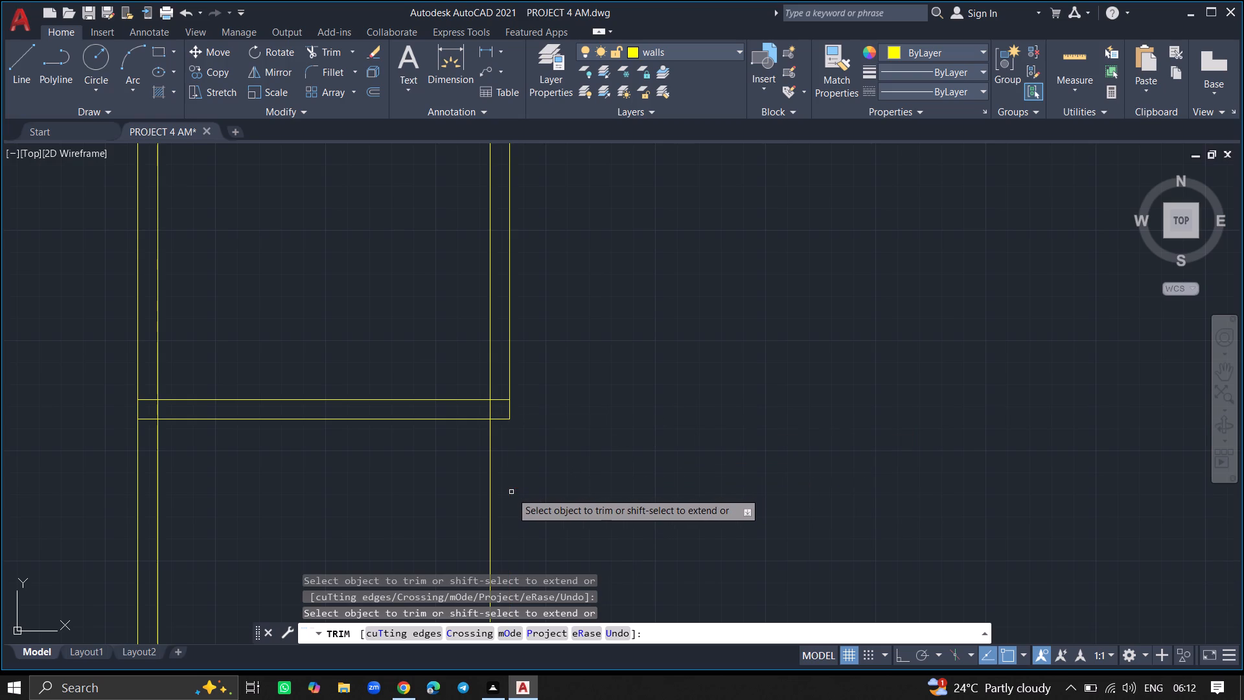
pyautogui.click(491, 492)
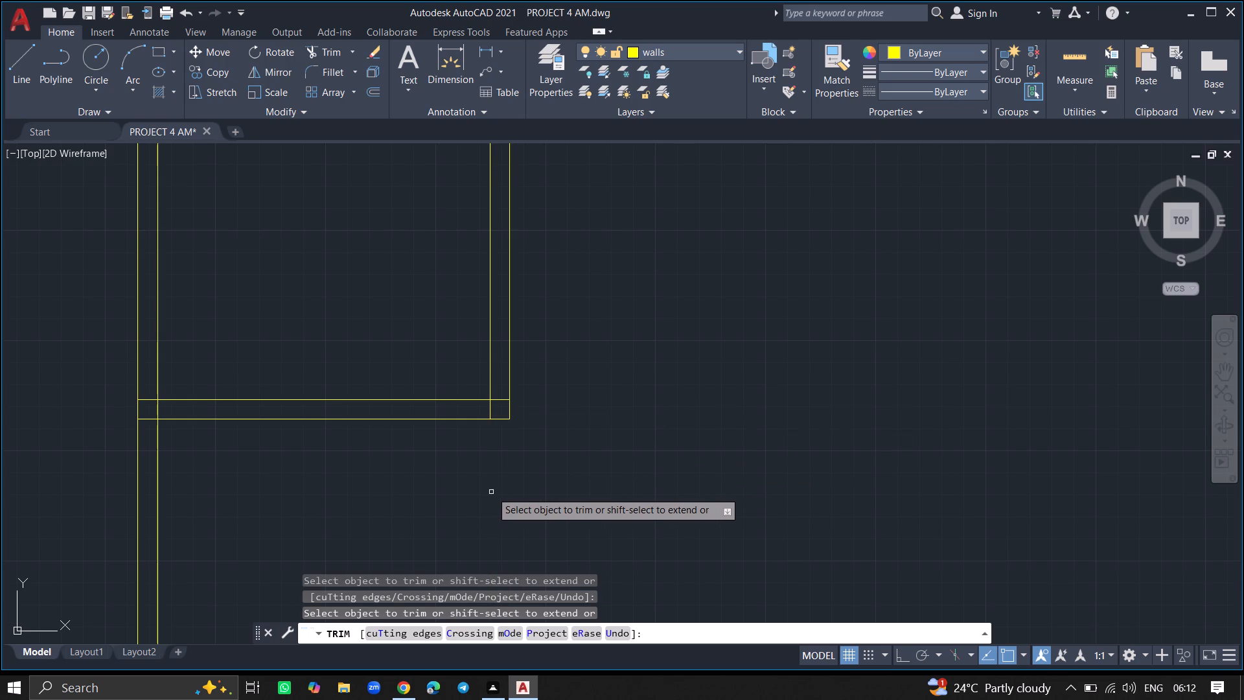
pyautogui.press('Return')
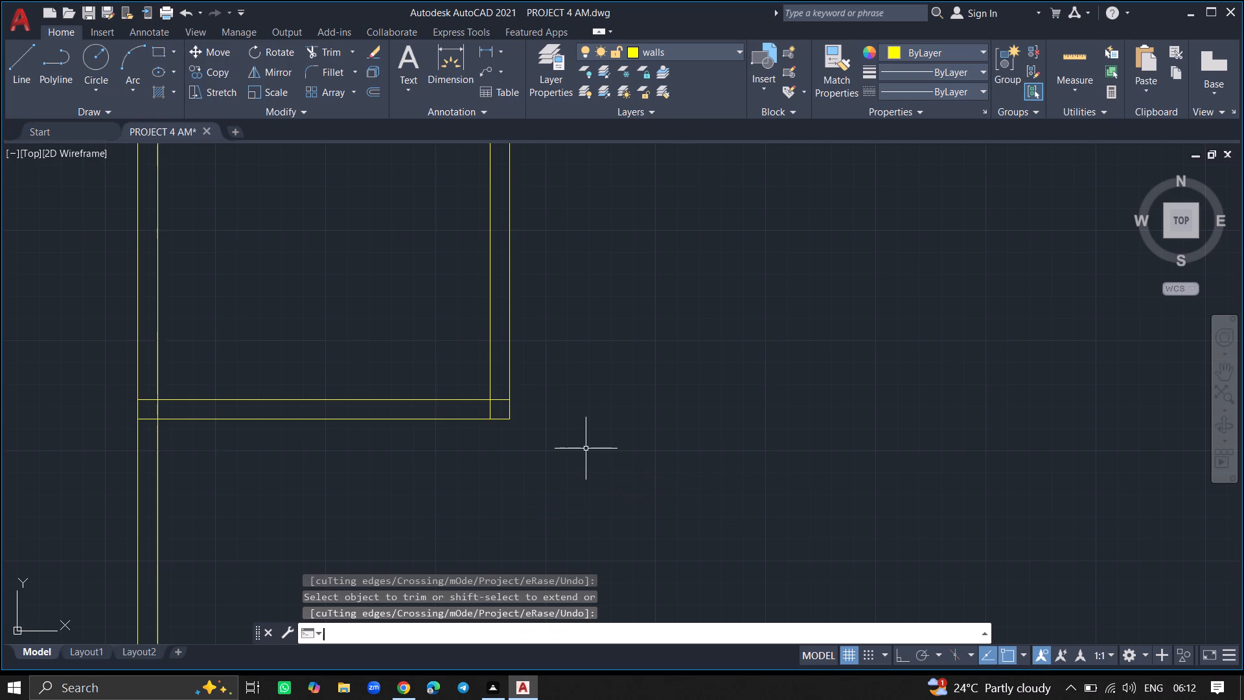
# Save the drawing.
pyautogui.hotkey('ctrl', 's')
pyautogui.hotkey('ctrl', 's')
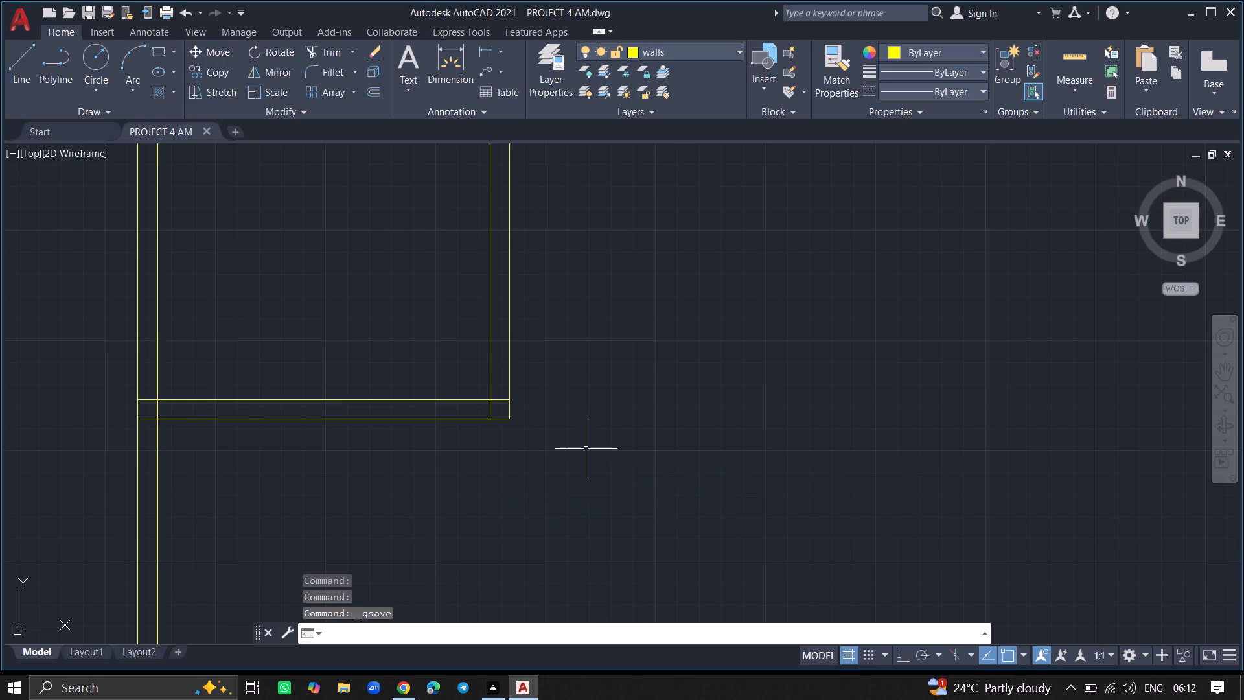
# Offset the outer vertical line of the first room's right wall 5' to the right.
pyautogui.keyDown('ctrl'); pyautogui.scroll(-4, 586, 449); pyautogui.keyUp('ctrl')
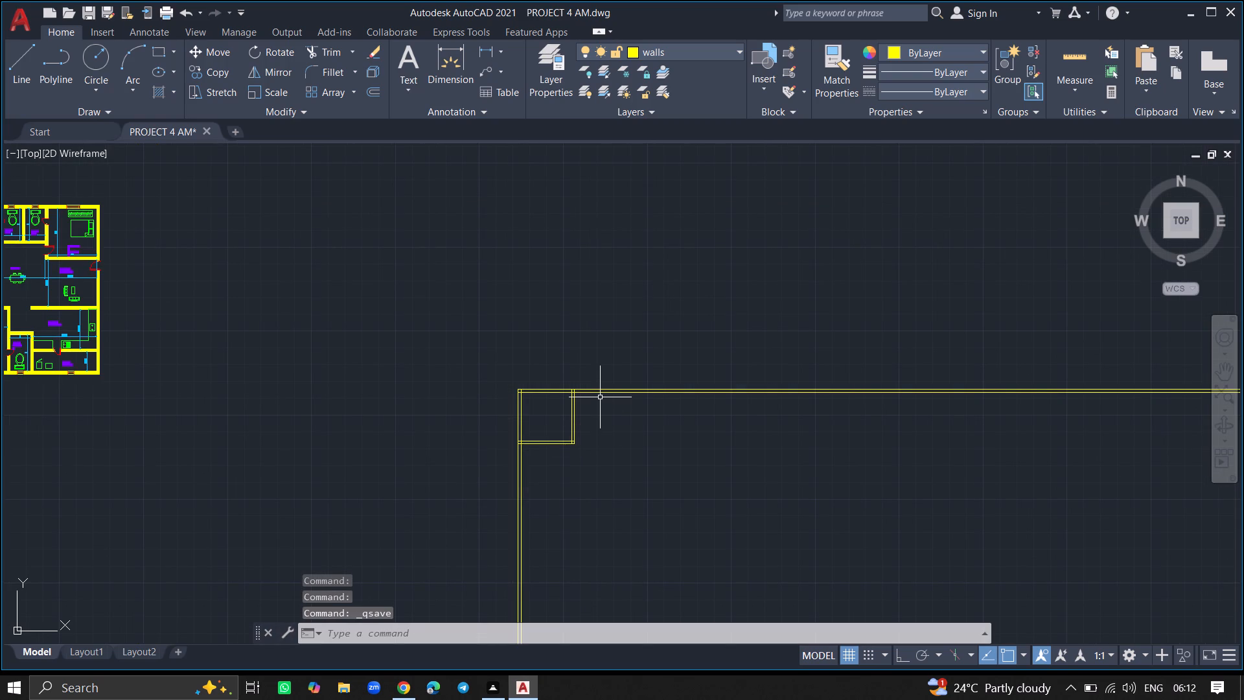
pyautogui.keyDown('ctrl'); pyautogui.scroll(5, 599, 397); pyautogui.keyUp('ctrl')
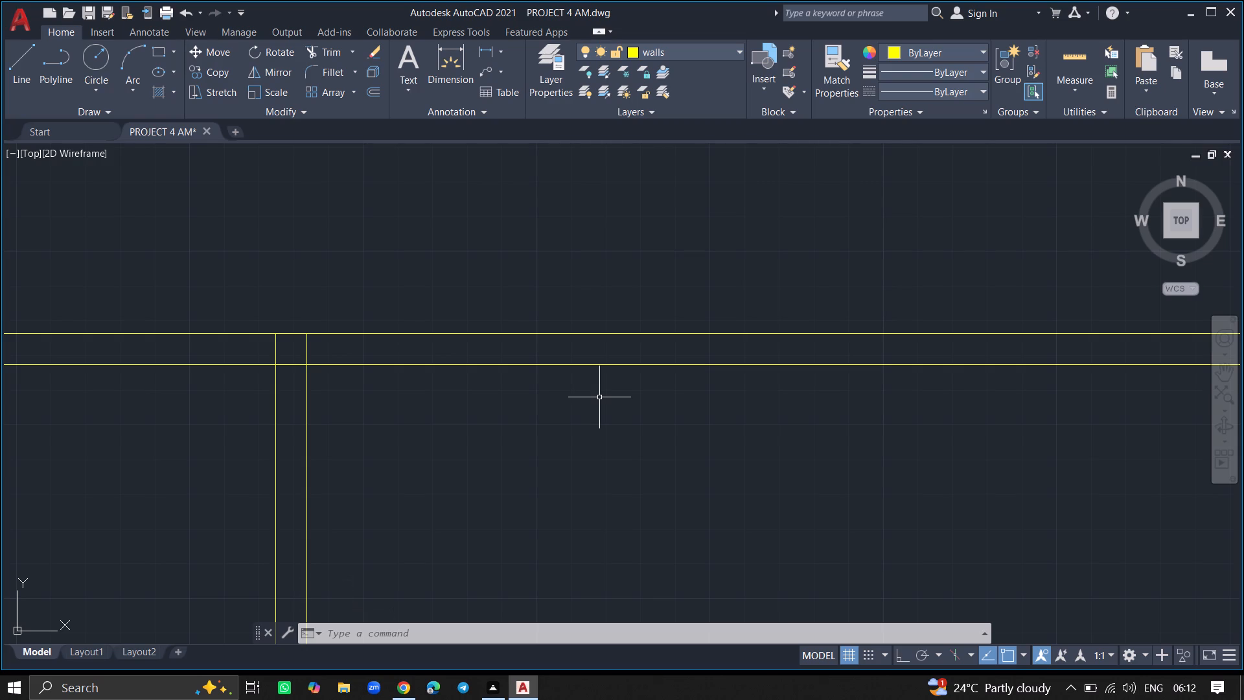
pyautogui.keyDown('ctrl'); pyautogui.scroll(-4, 599, 397); pyautogui.keyUp('ctrl')
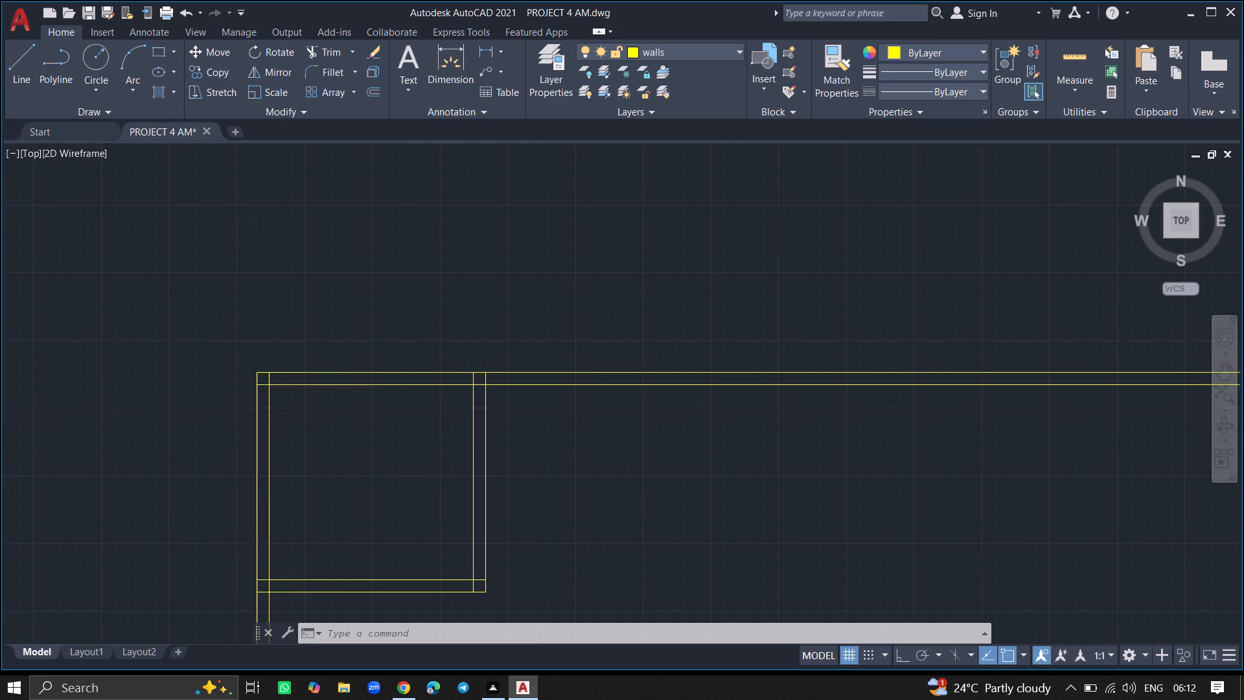
pyautogui.write('OFF')
pyautogui.write('SET')
pyautogui.press('Return')
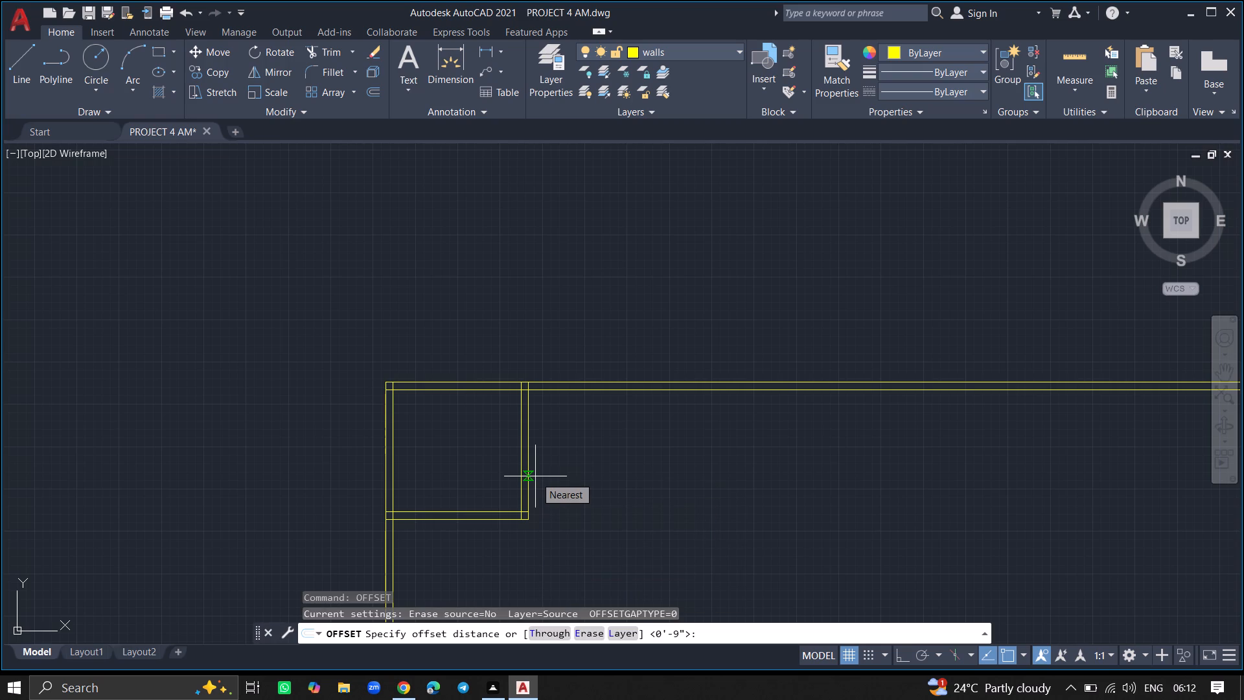
pyautogui.keyDown('ctrl'); pyautogui.scroll(4, 535, 476); pyautogui.keyUp('ctrl')
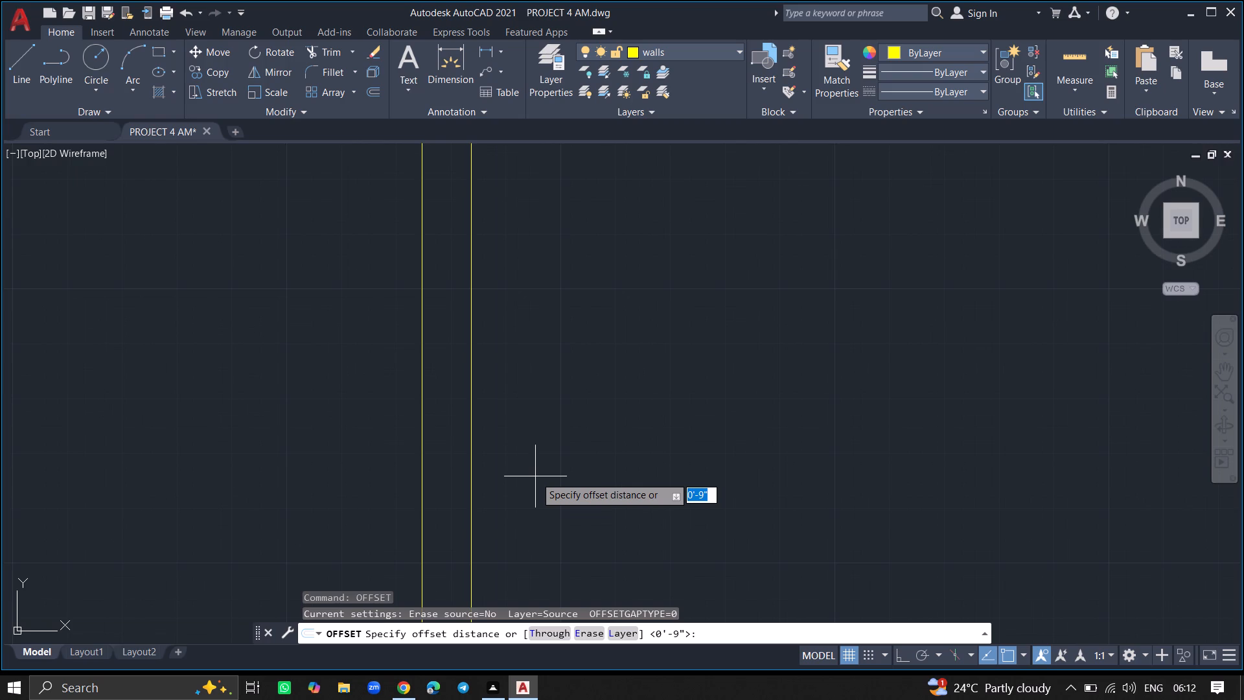
pyautogui.write("5'")
pyautogui.press('Return')
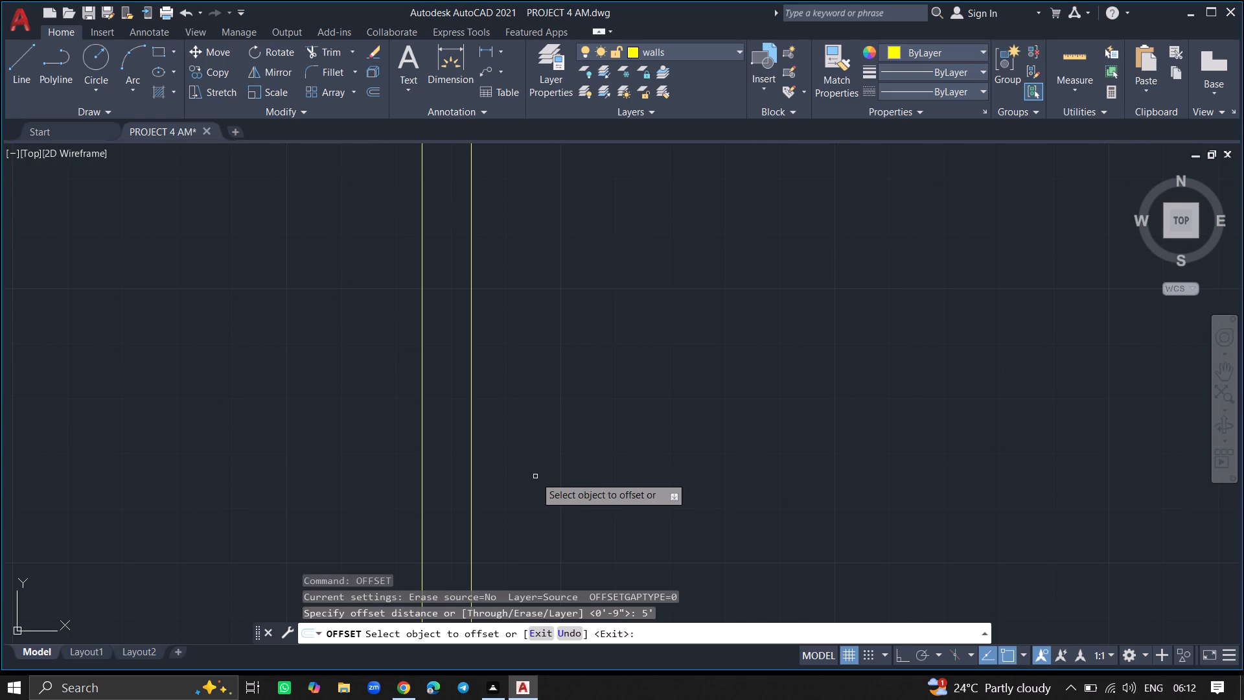
pyautogui.click(470, 481)
pyautogui.click(608, 453)
pyautogui.keyDown('ctrl'); pyautogui.scroll(-5, 608, 453); pyautogui.keyUp('ctrl')
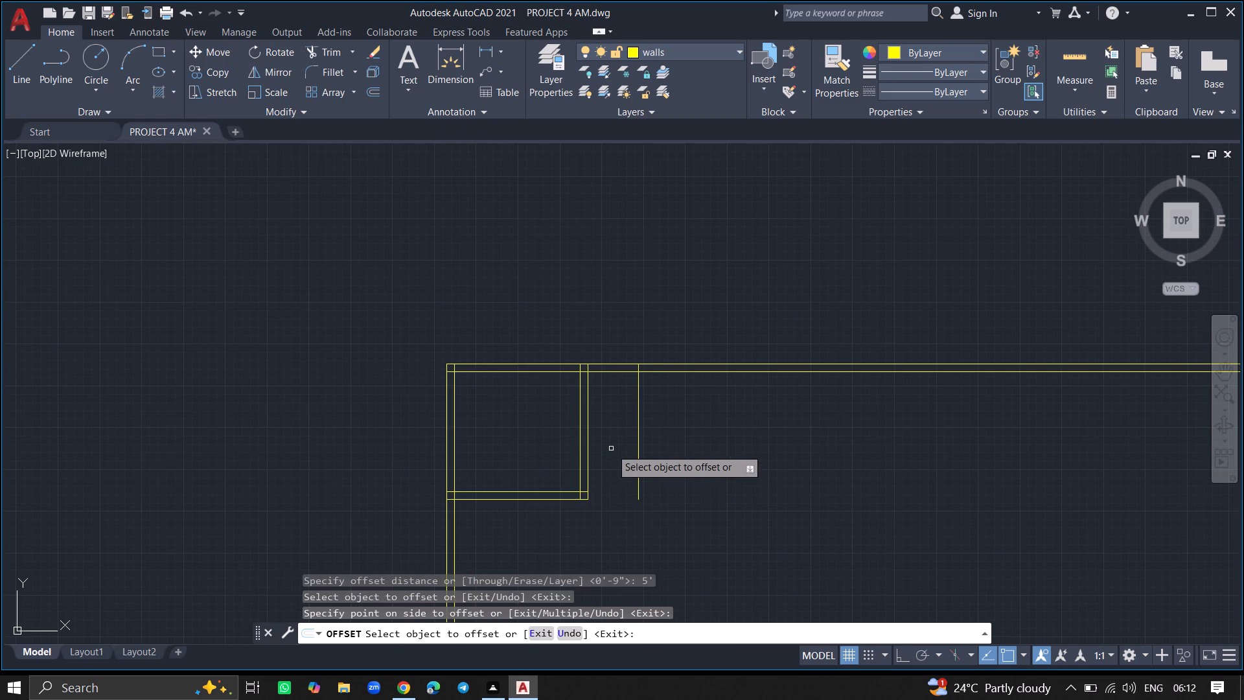
pyautogui.press('Return')
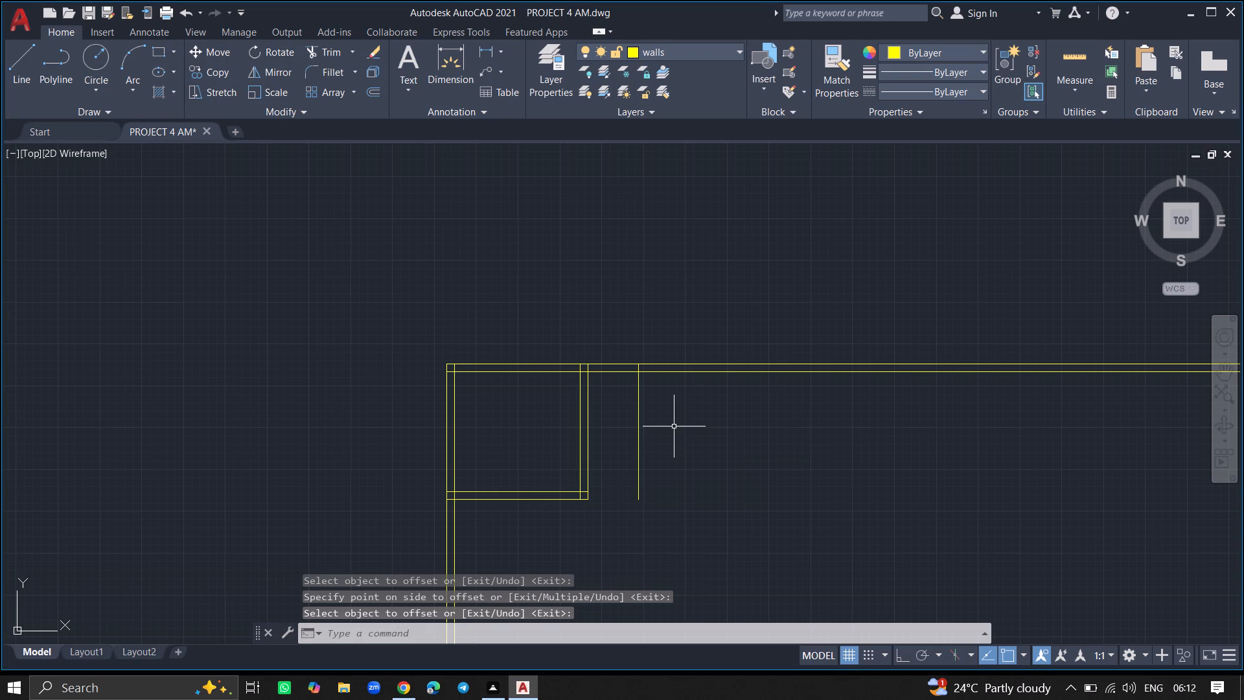
# Offset the new vertical line 9" to the right to give the second room's right wall its thickness.
pyautogui.write('OFF')
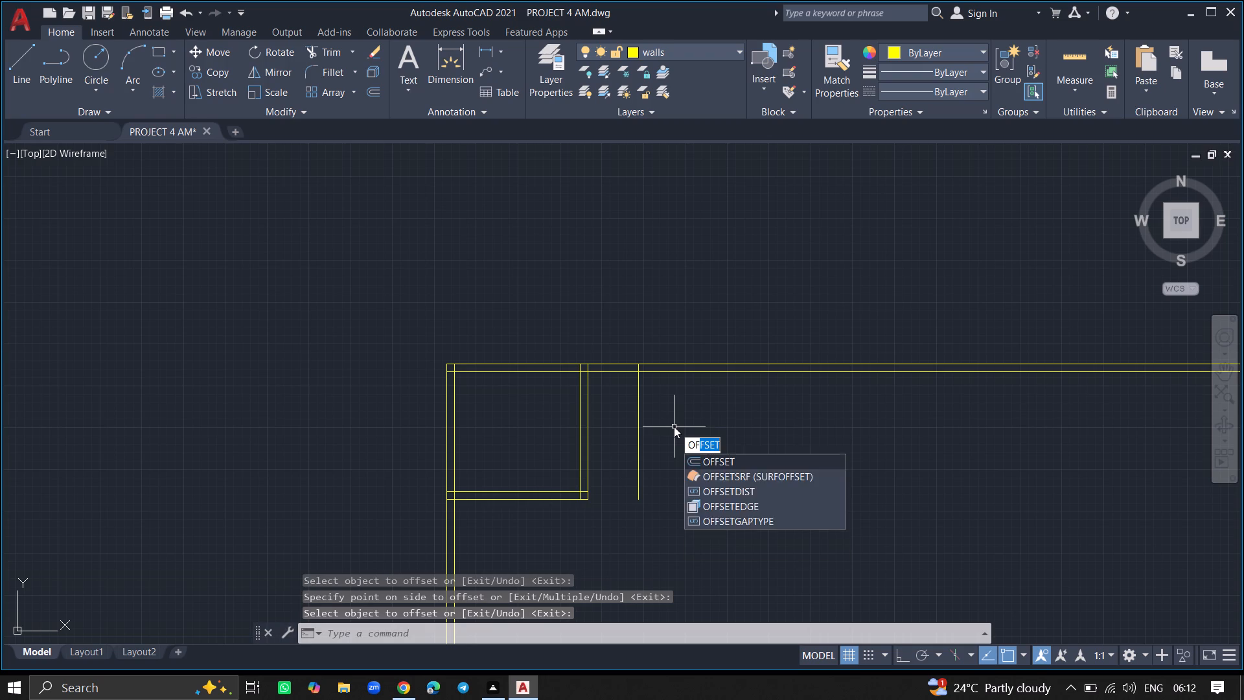
pyautogui.click(697, 460)
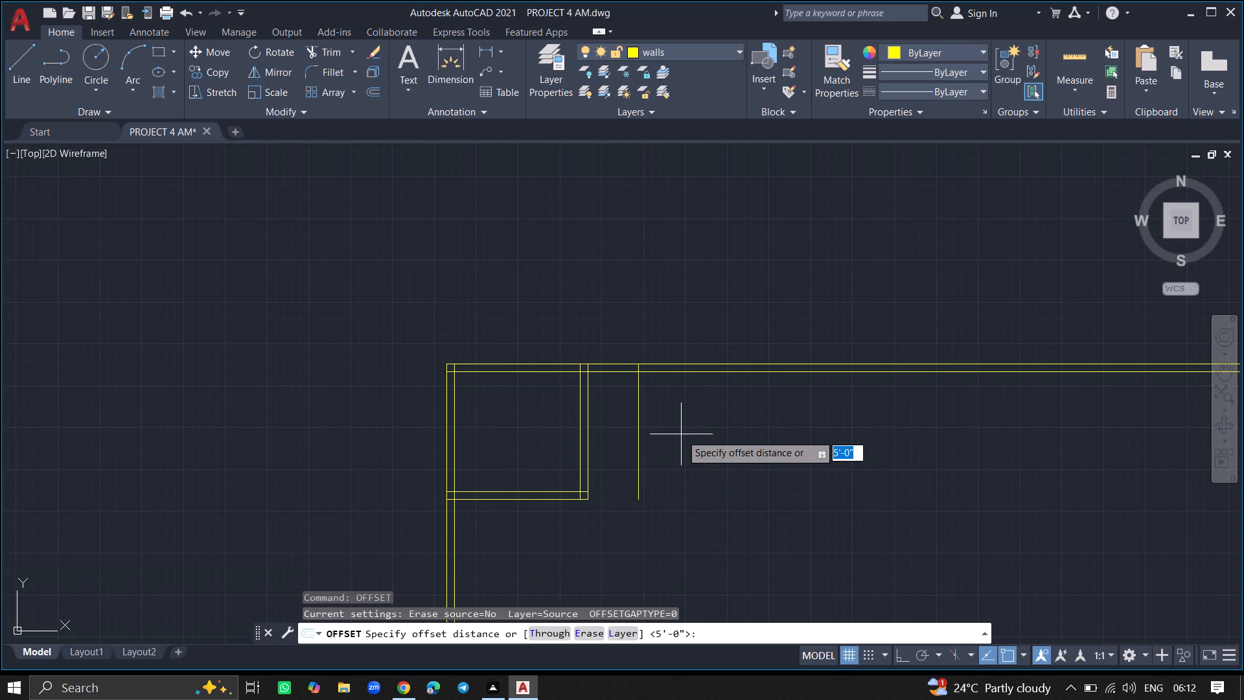
pyautogui.press('9')
pyautogui.hotkey('shift', '"')
pyautogui.press('Return')
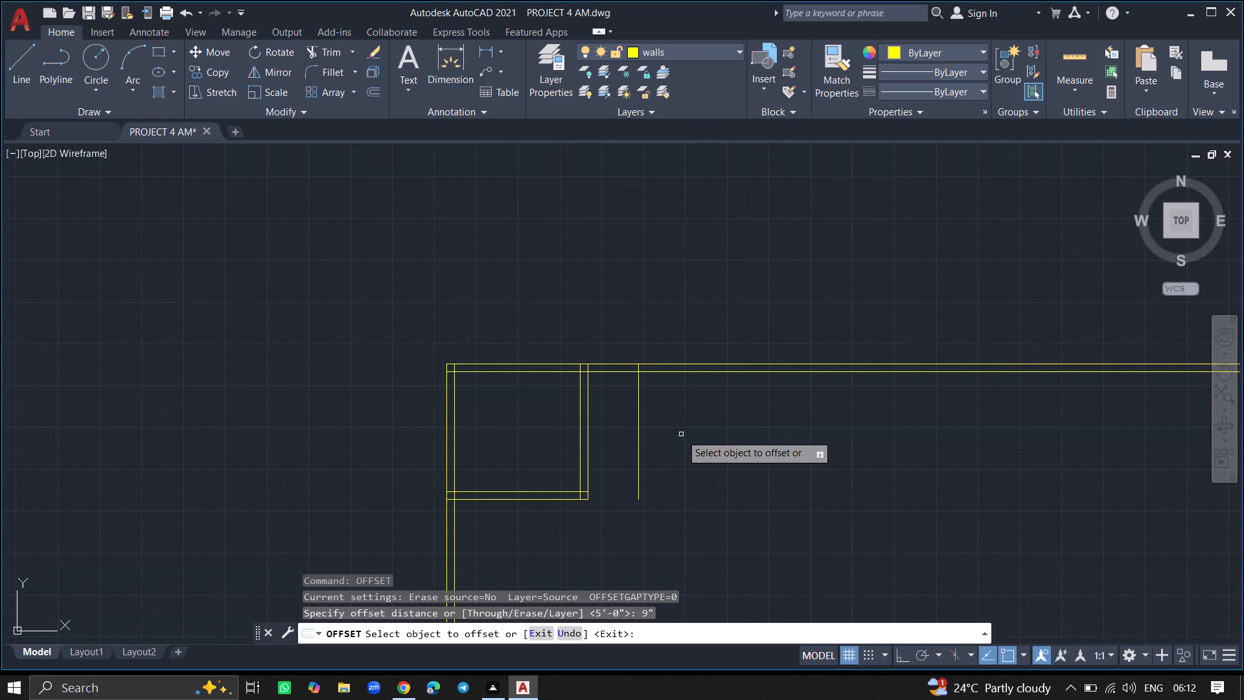
pyautogui.click(638, 443)
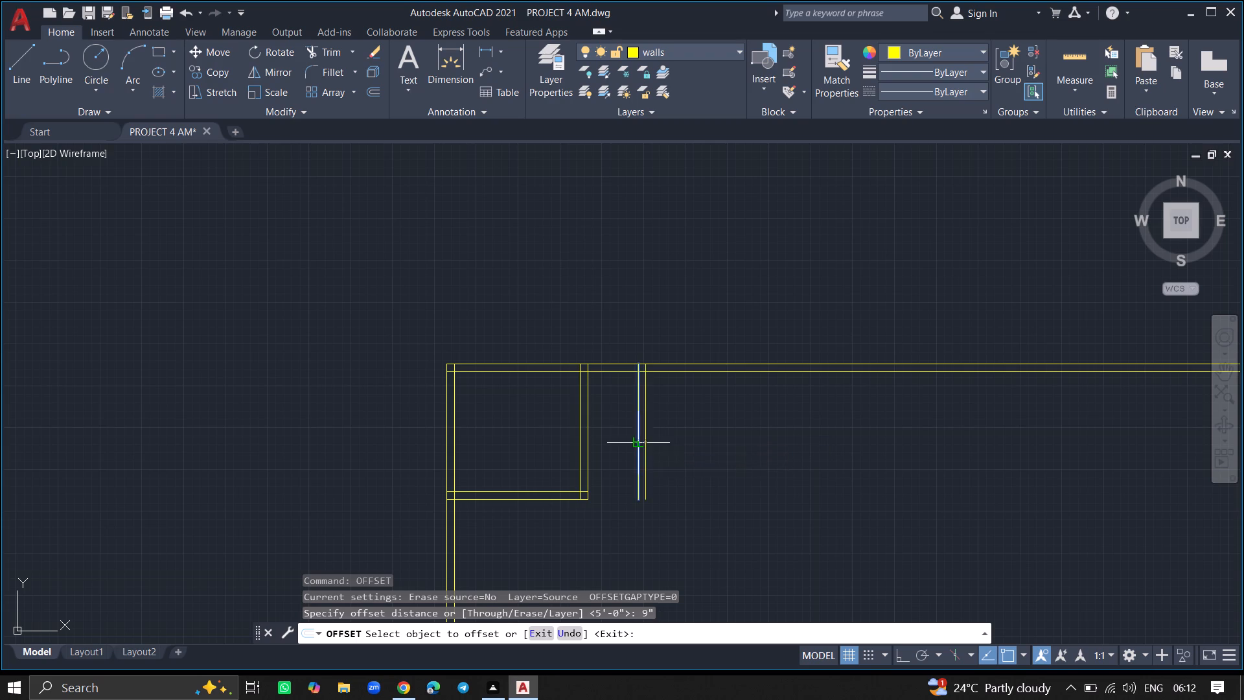
pyautogui.click(679, 443)
pyautogui.press('Return')
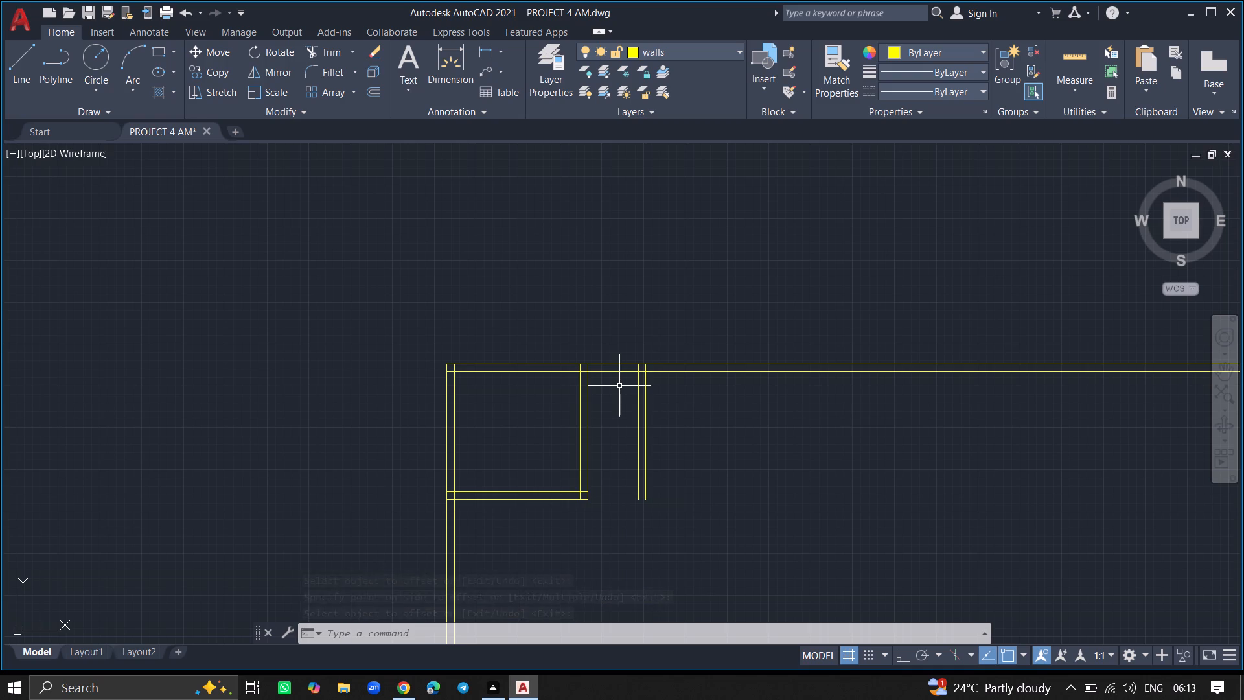
# Offset the inner line of the top exterior wall 8' downward to set the second room's depth.
pyautogui.keyDown('ctrl'); pyautogui.scroll(4, 608, 368); pyautogui.keyUp('ctrl')
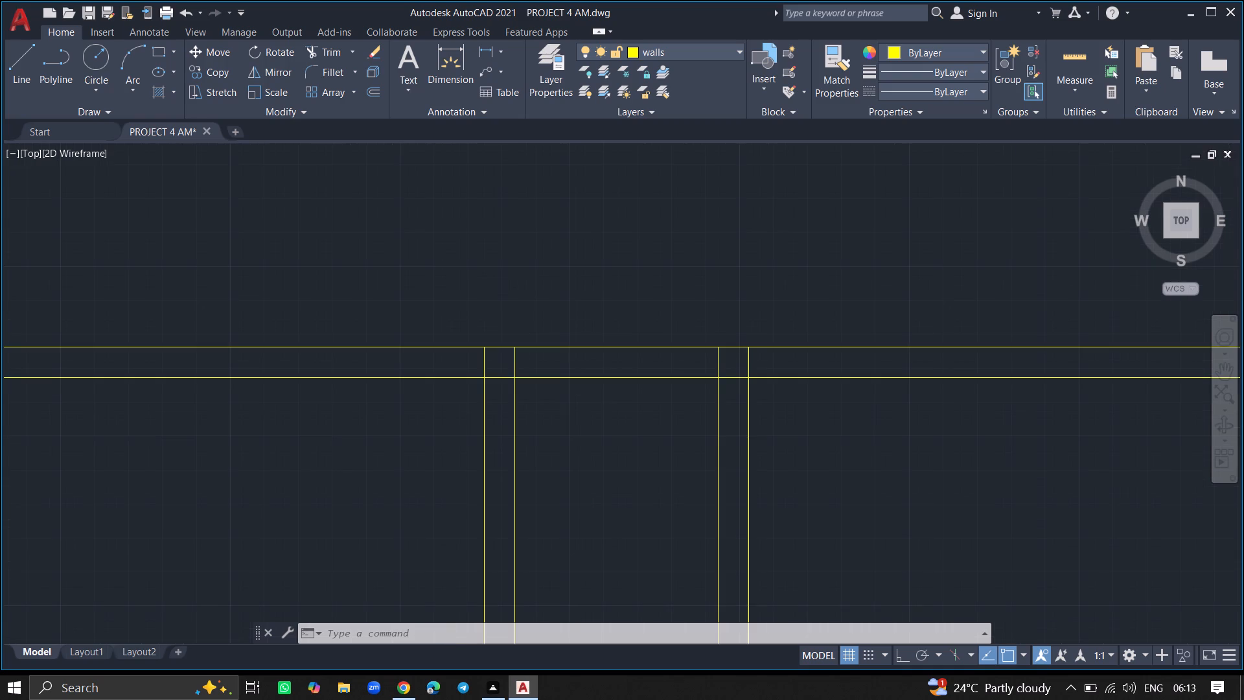
pyautogui.press('o')
pyautogui.write('FF')
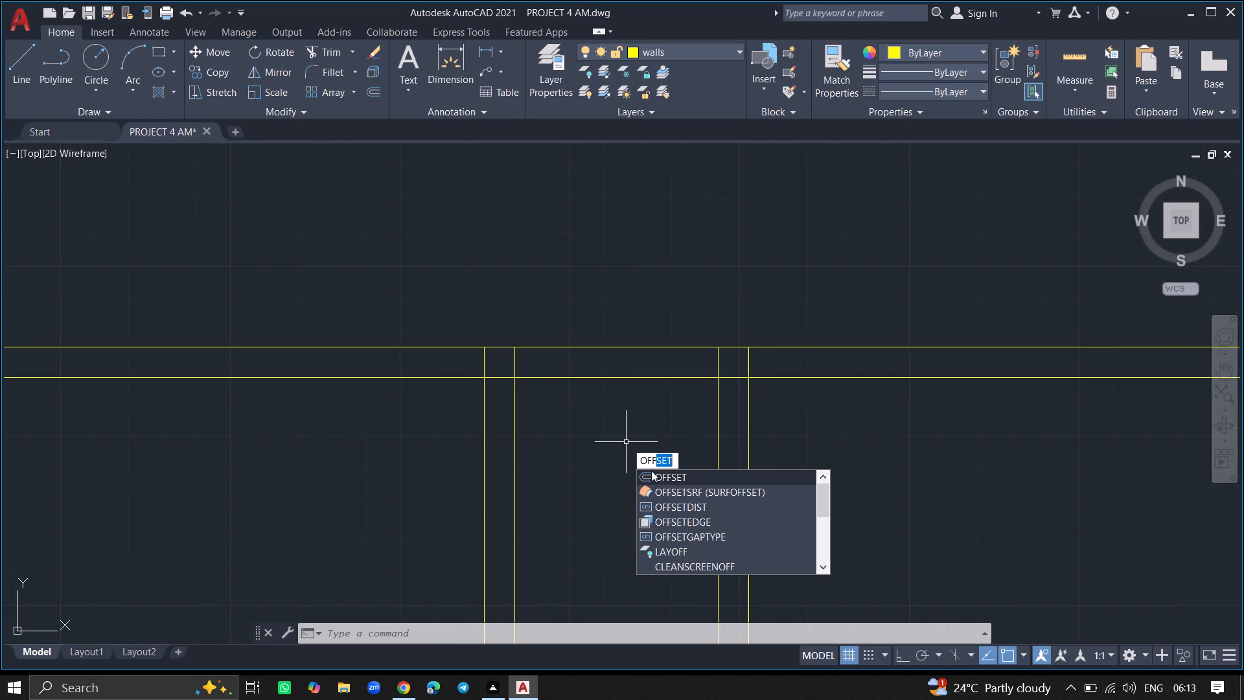
pyautogui.click(651, 471)
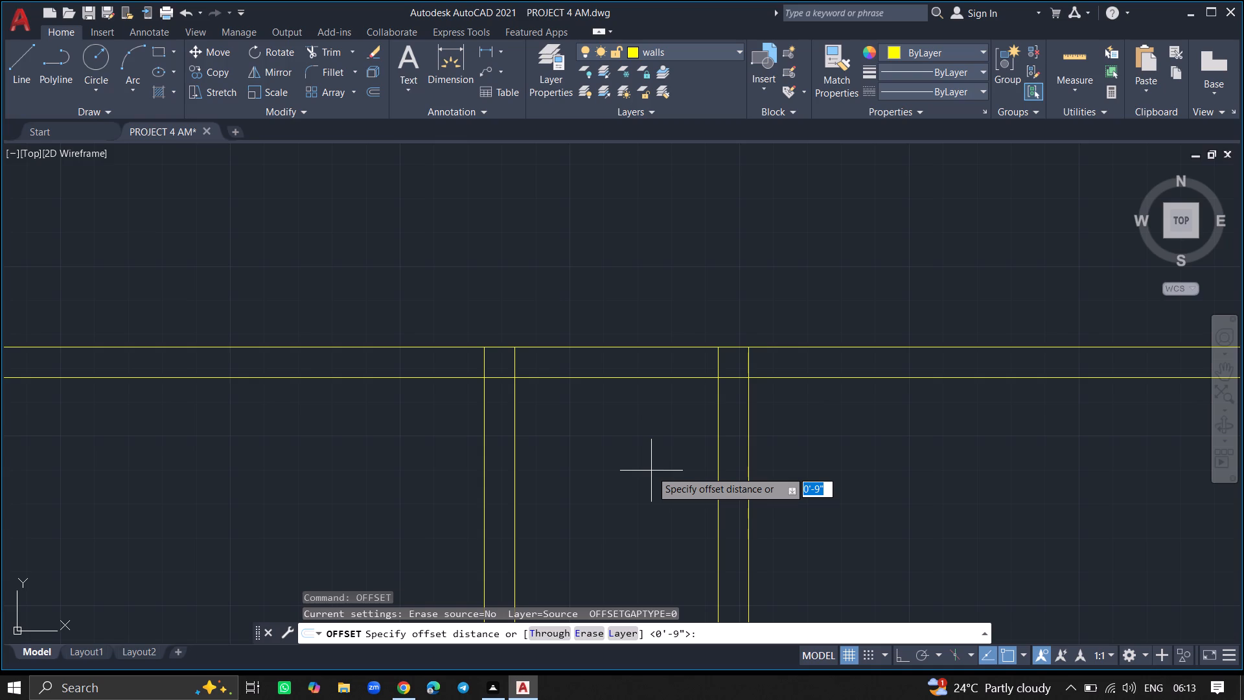
pyautogui.write("8'")
pyautogui.press('Return')
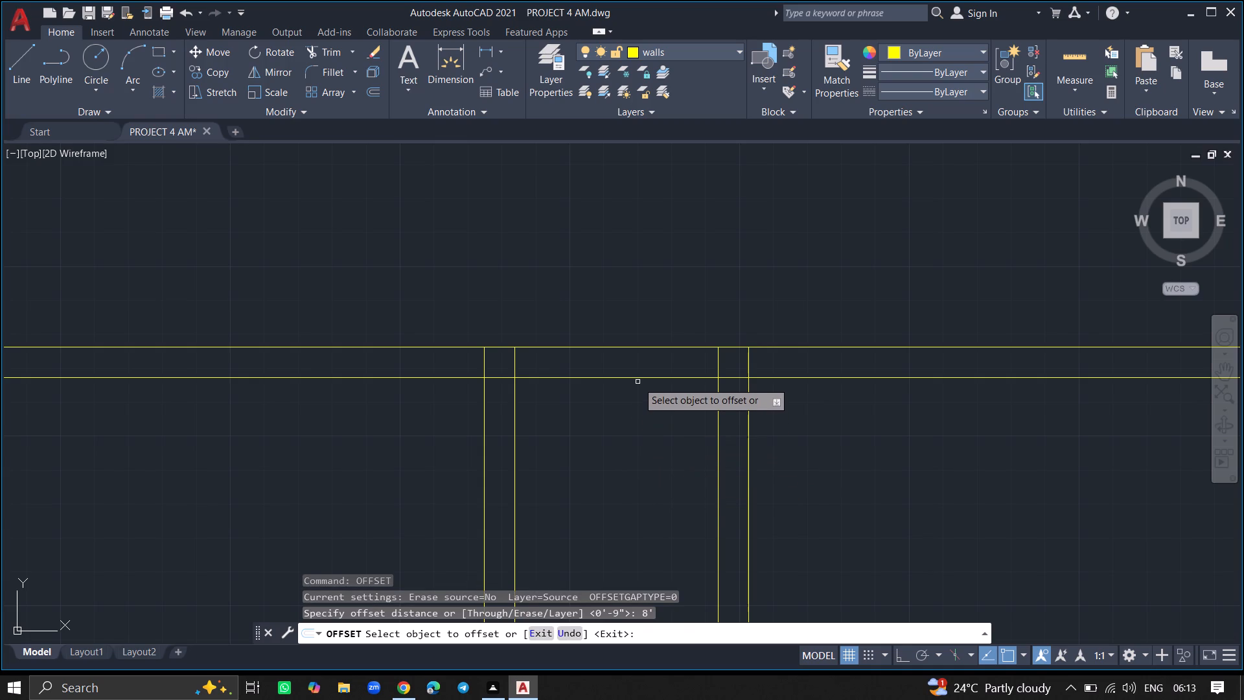
pyautogui.click(635, 379)
pyautogui.click(637, 476)
pyautogui.keyDown('ctrl'); pyautogui.scroll(-2, 637, 476); pyautogui.keyUp('ctrl')
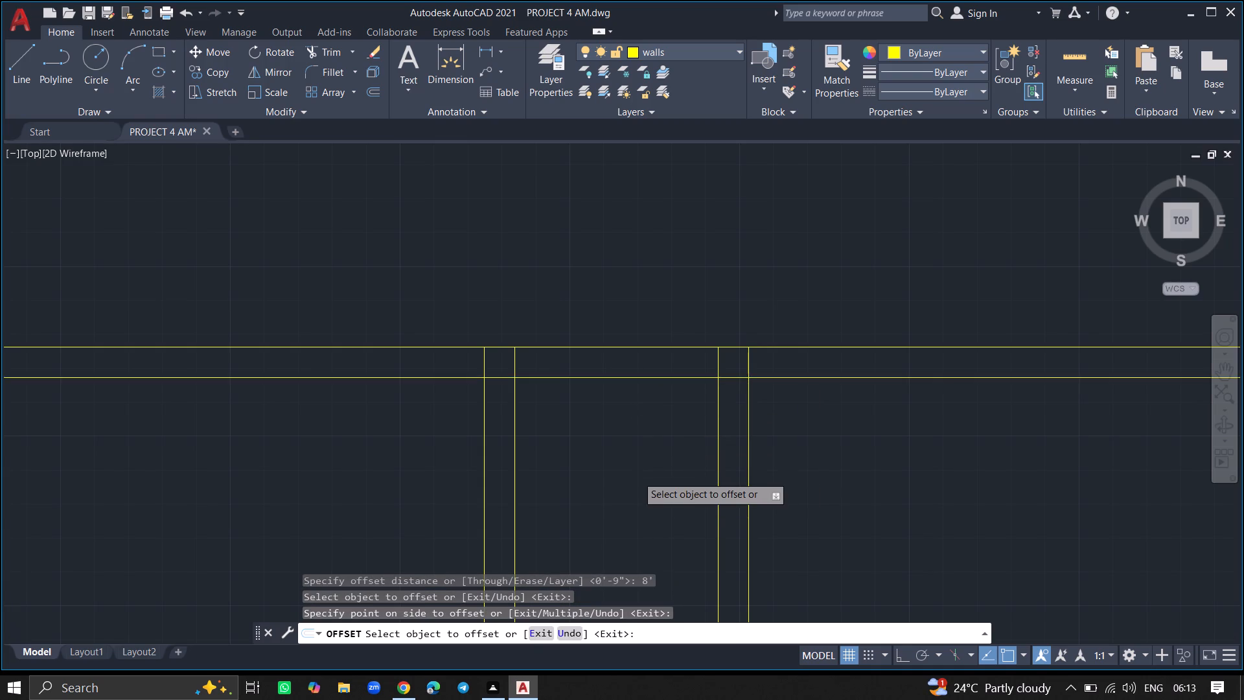
pyautogui.keyDown('ctrl'); pyautogui.scroll(-2, 637, 476); pyautogui.keyUp('ctrl')
pyautogui.keyDown('ctrl'); pyautogui.scroll(2, 637, 521); pyautogui.keyUp('ctrl')
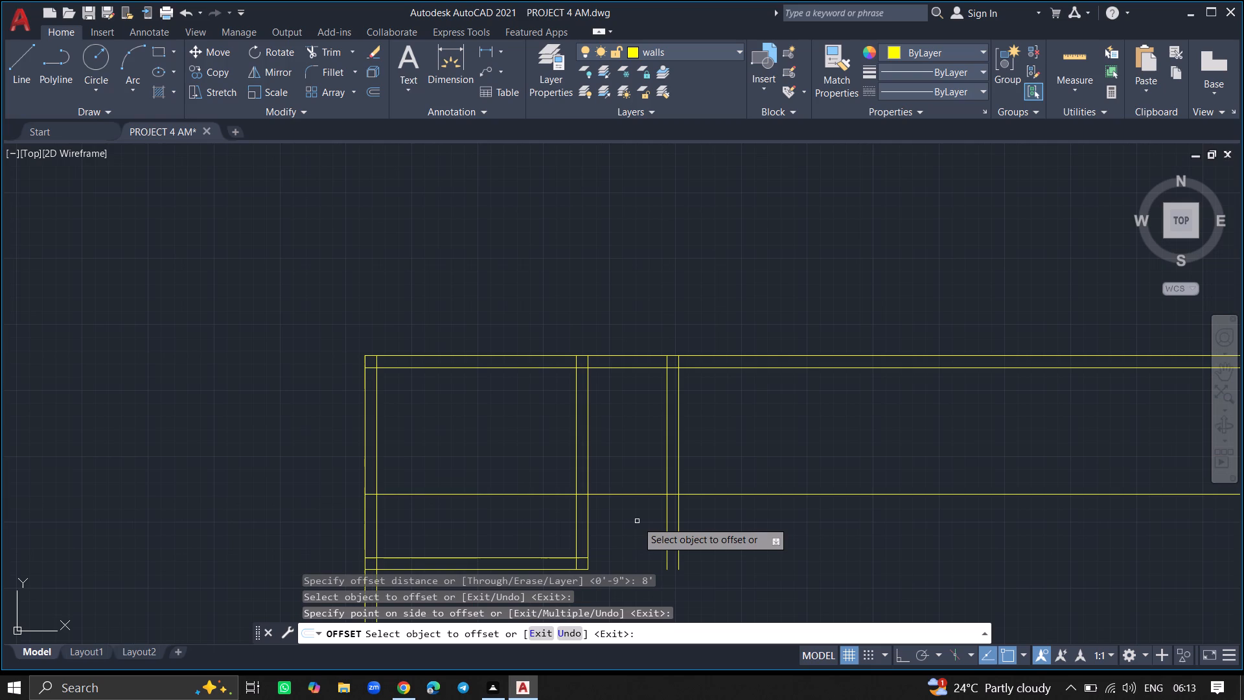
pyautogui.press('Return')
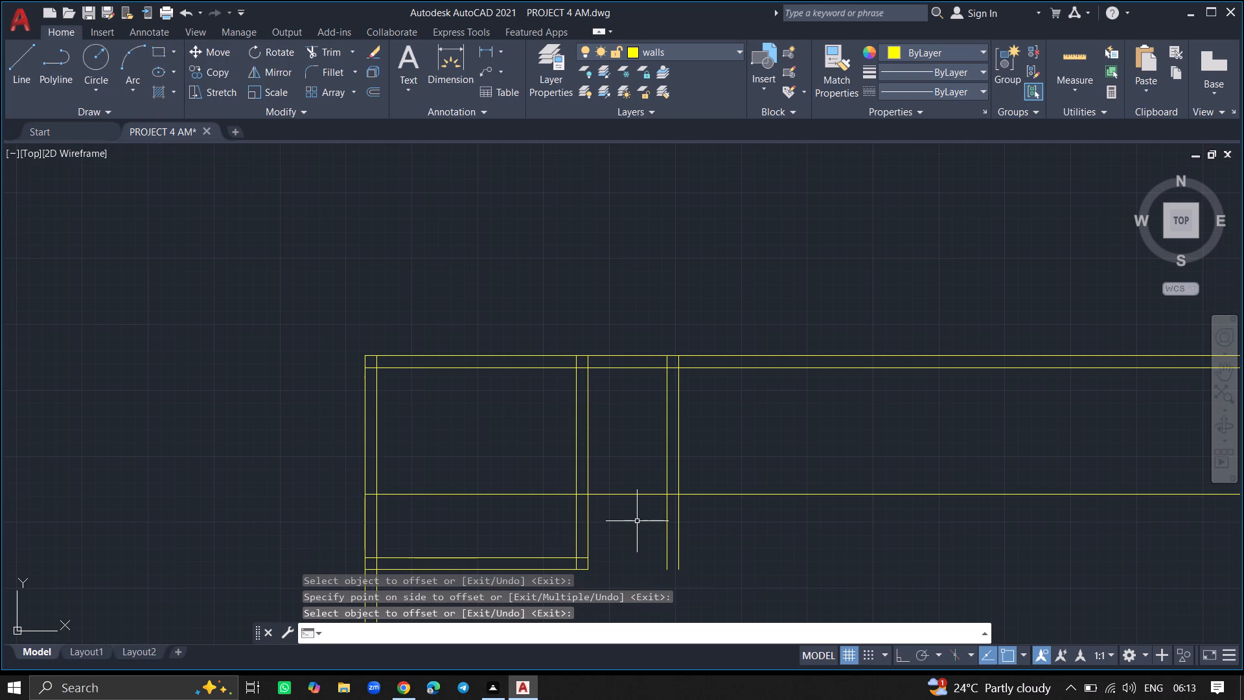
# Offset the new horizontal line 9" downward to give the second room's bottom wall its thickness.
pyautogui.write('OFF')
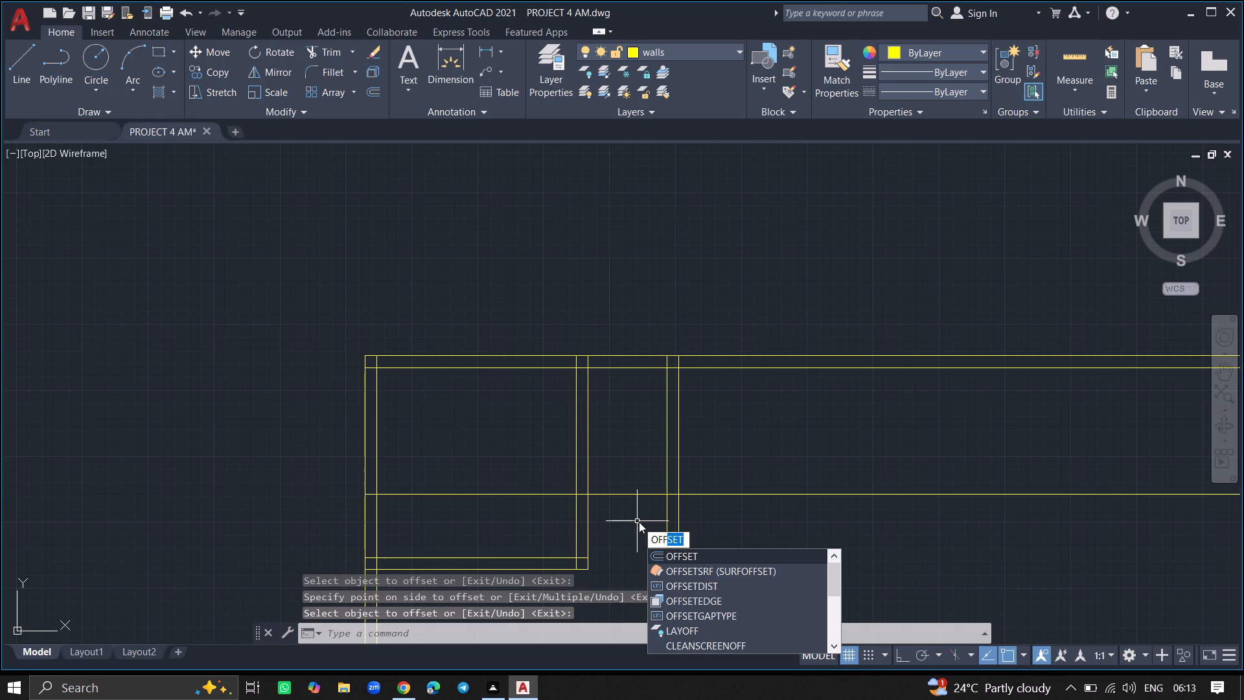
pyautogui.click(660, 554)
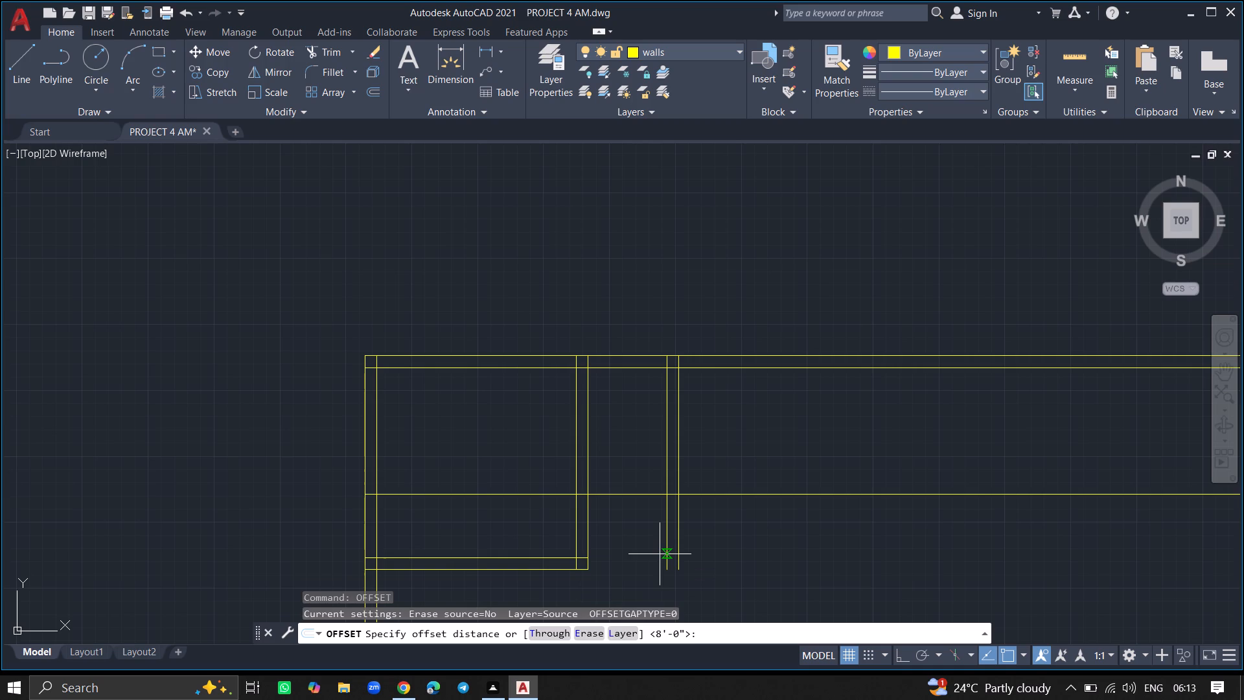
pyautogui.press('9')
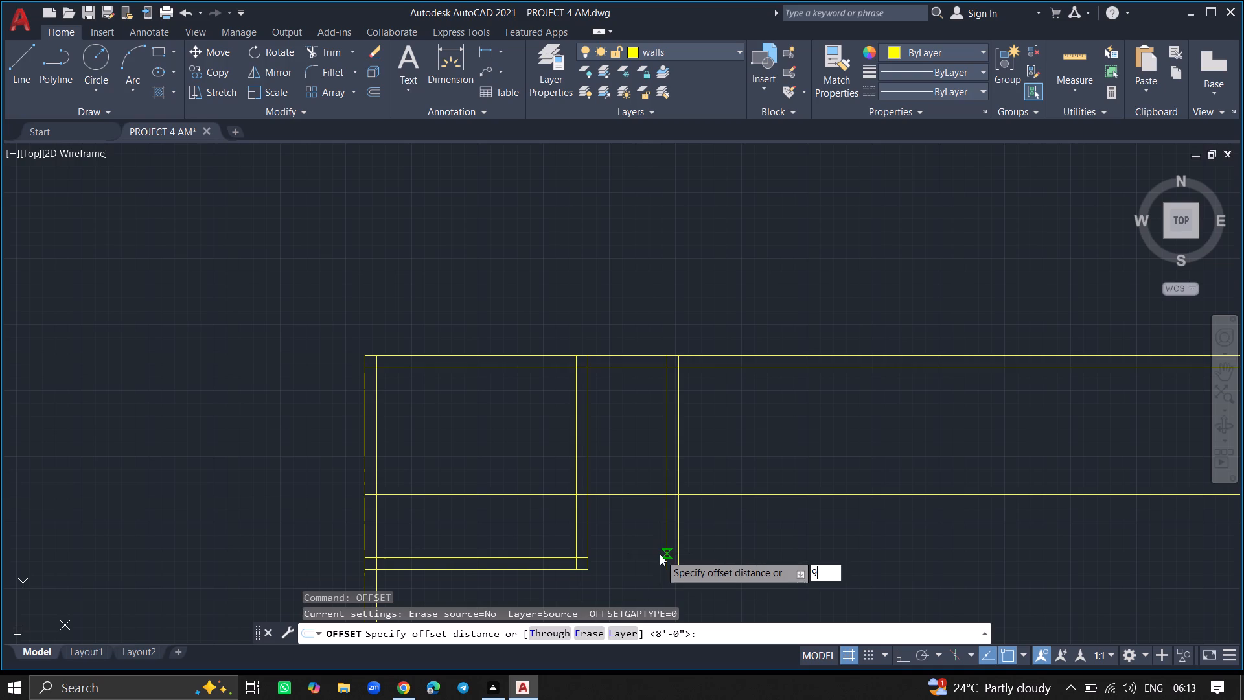
pyautogui.hotkey('shift', '"')
pyautogui.press('Return')
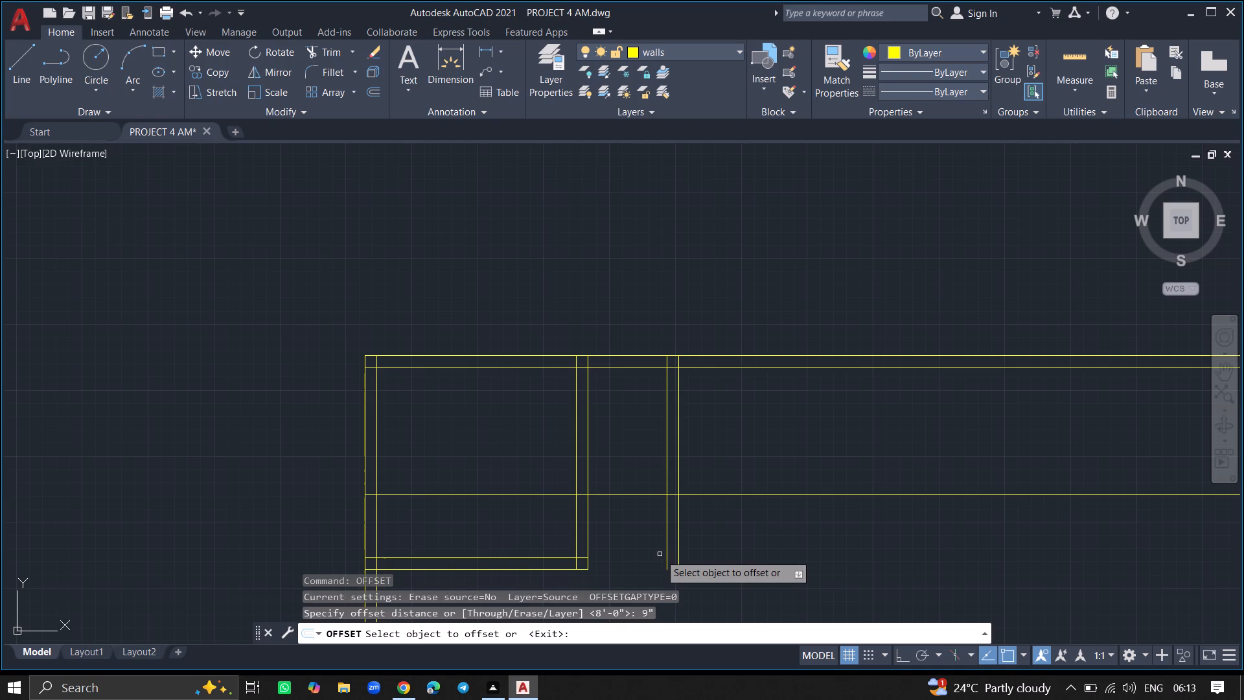
pyautogui.click(608, 495)
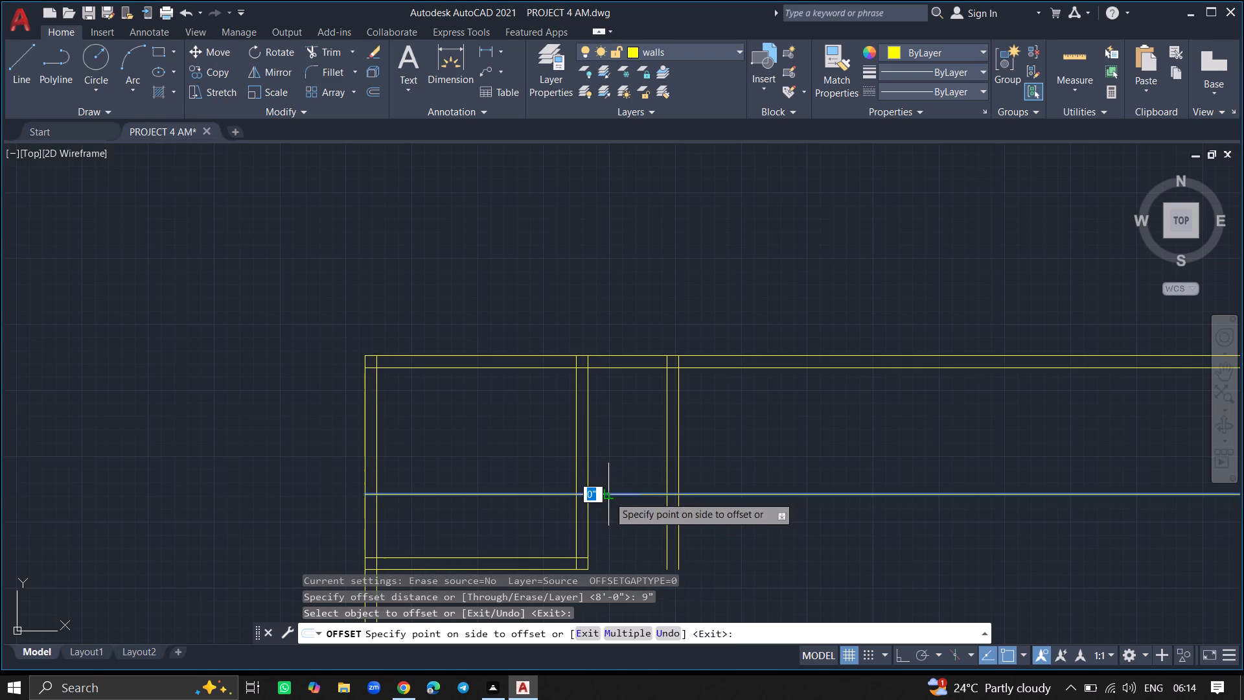
pyautogui.click(608, 526)
pyautogui.press('Return')
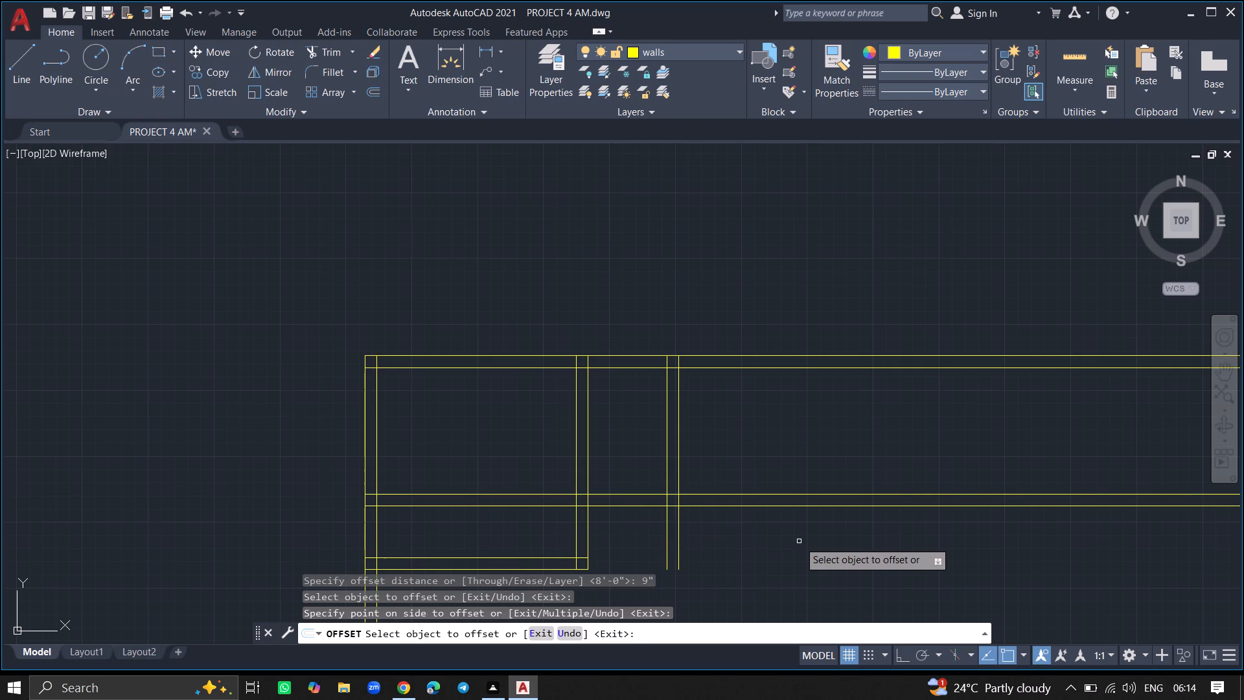
# Trim the wall lines beyond the second room's lower-right corner and the horizontal segments crossing the first room and its left wall.
pyautogui.write('TRIM')
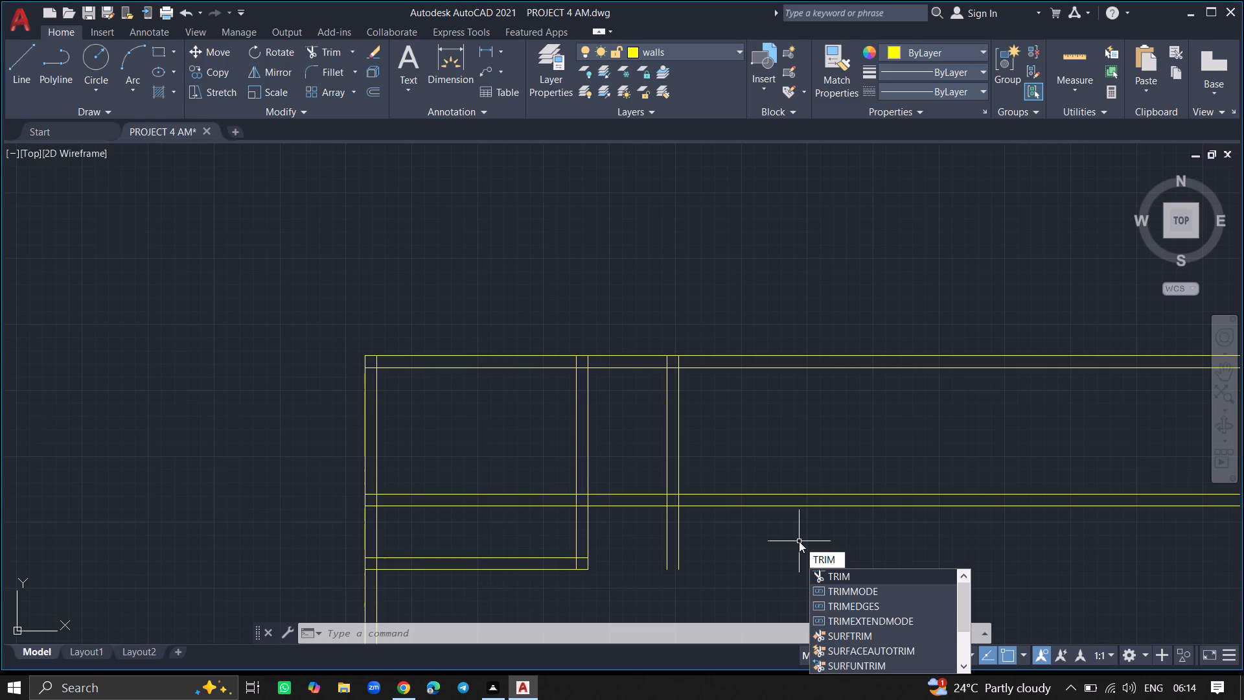
pyautogui.press('Return')
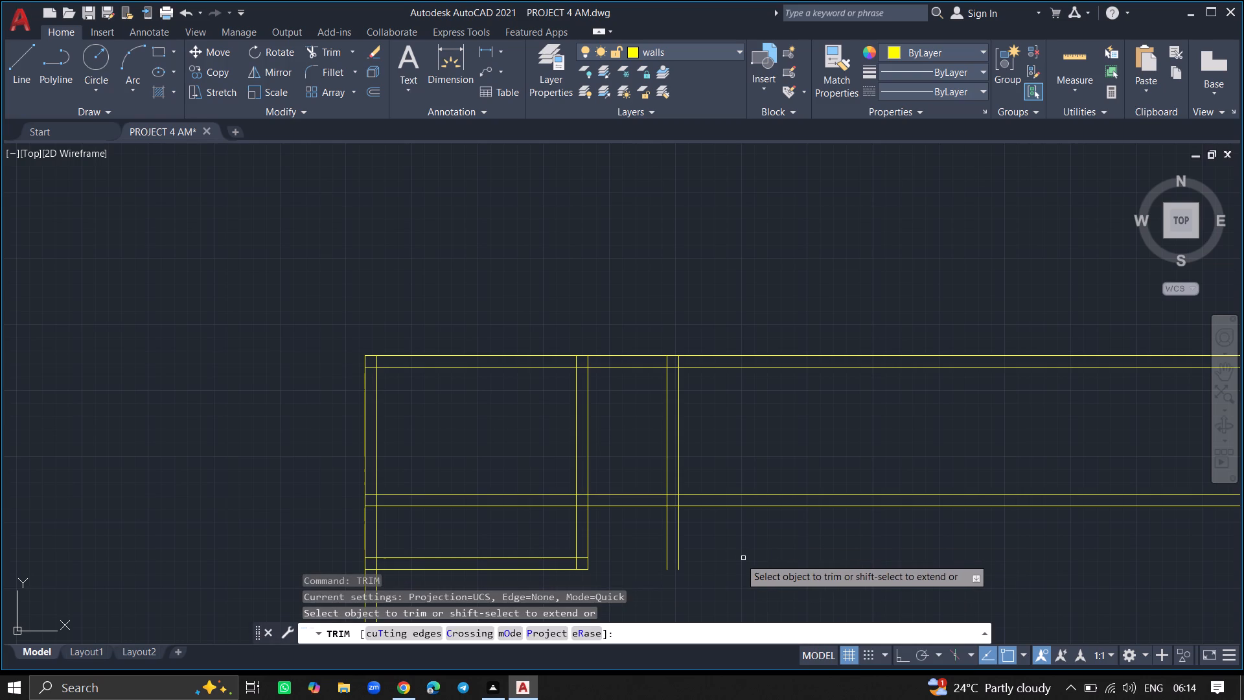
pyautogui.click(678, 554)
pyautogui.click(667, 554)
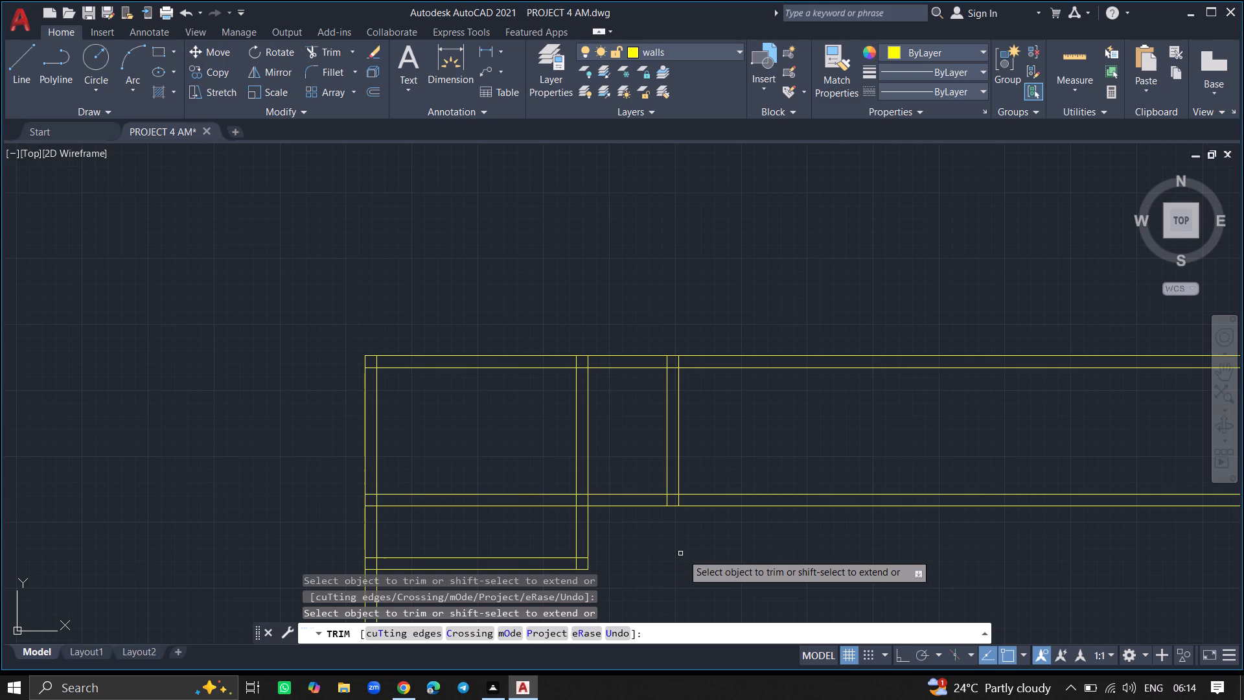
pyautogui.click(721, 506)
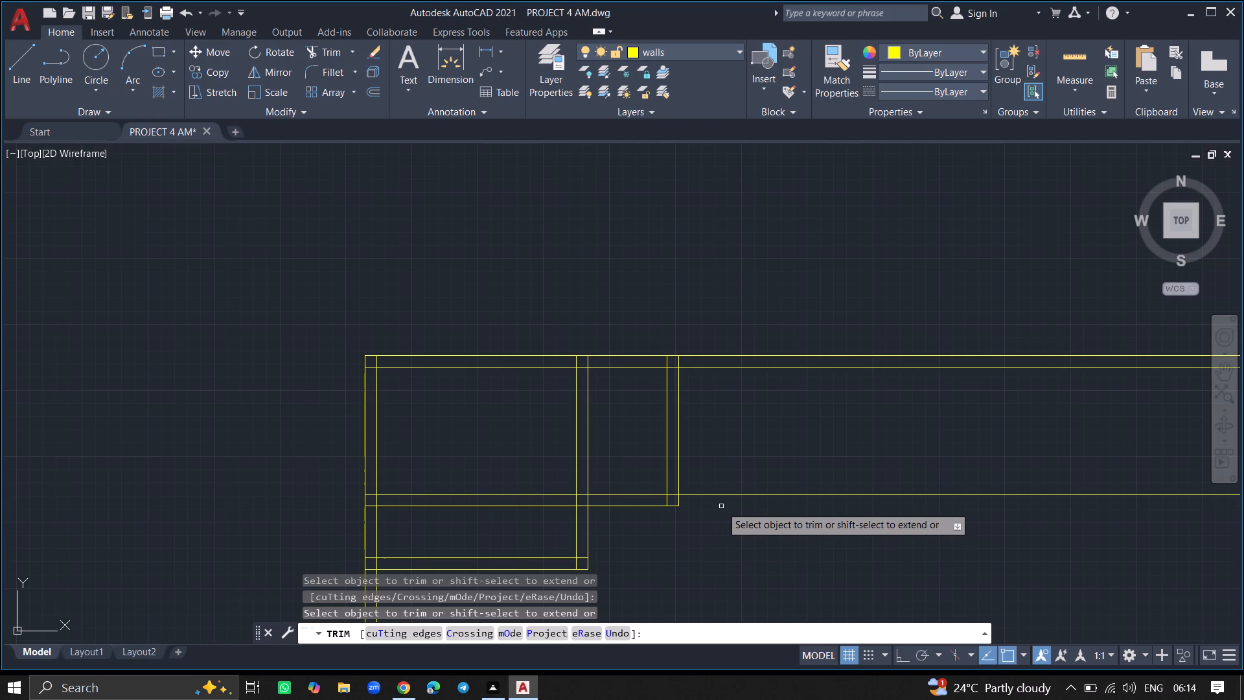
pyautogui.click(720, 496)
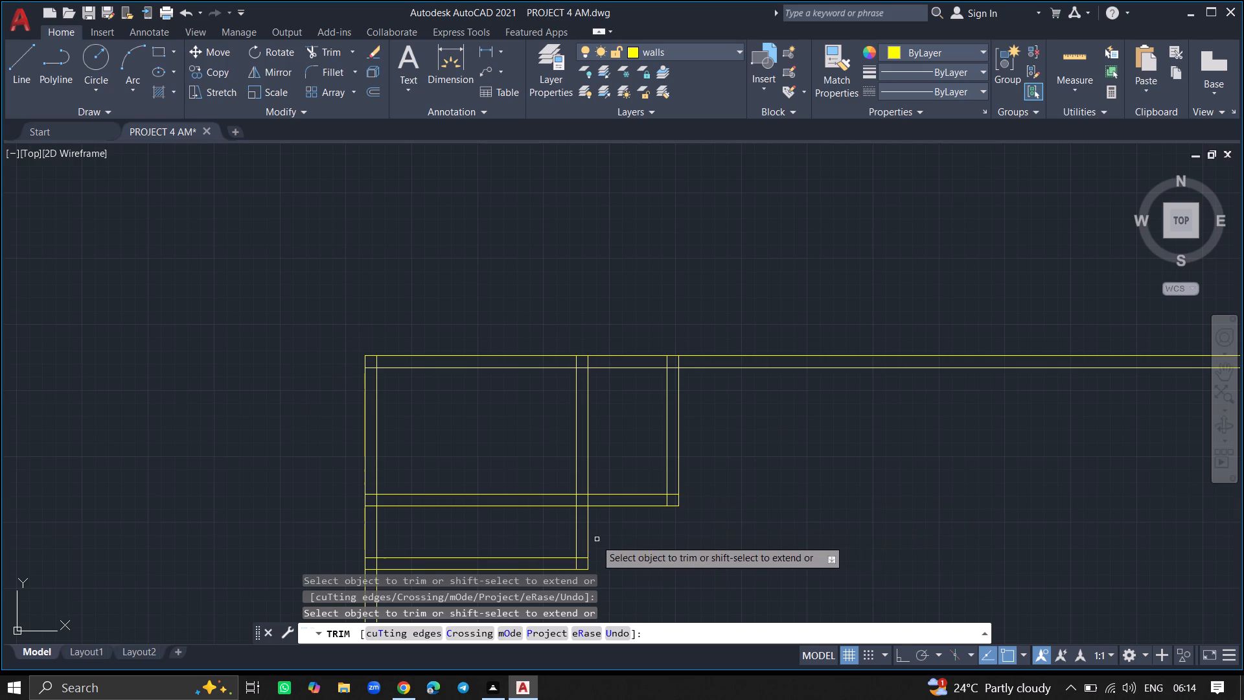
pyautogui.click(540, 506)
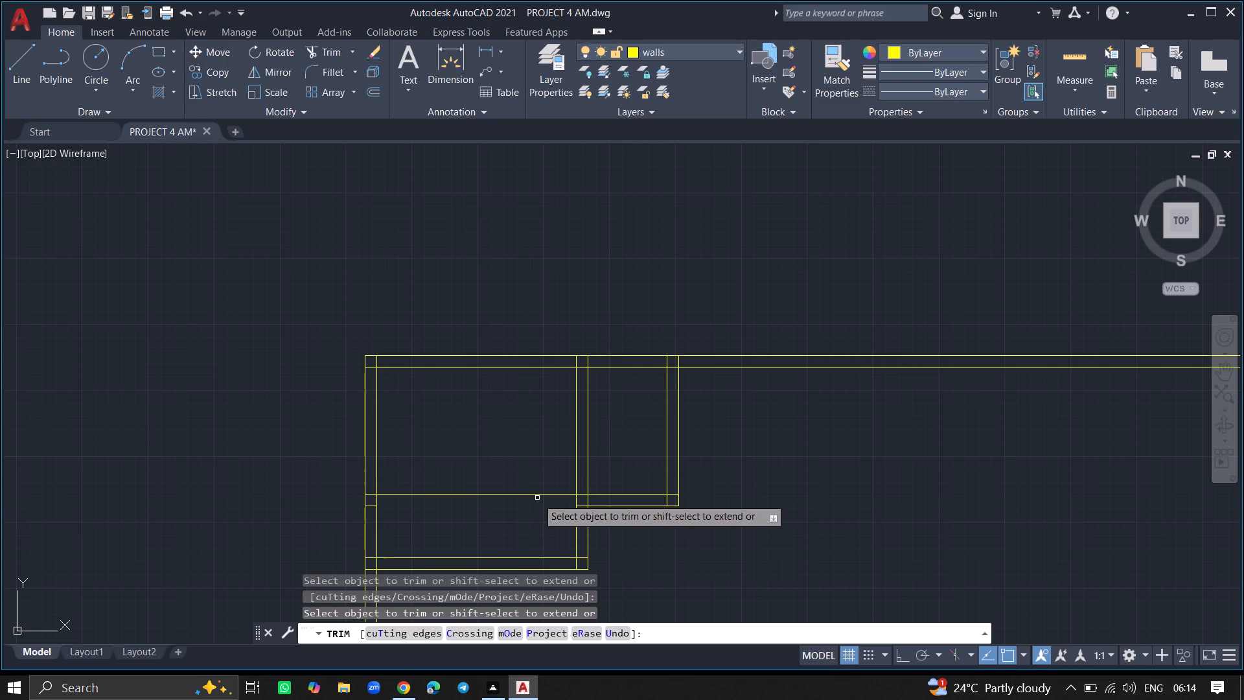
pyautogui.click(537, 493)
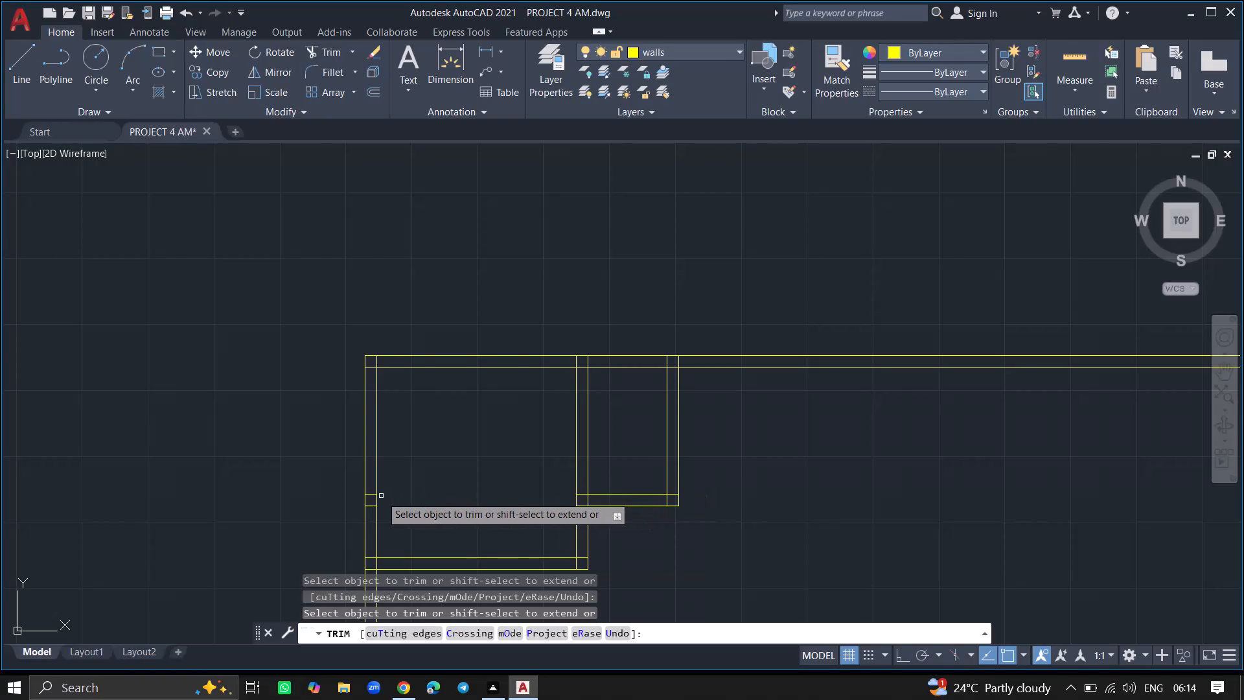
pyautogui.moveTo(374, 496); pyautogui.dragTo(374, 507)
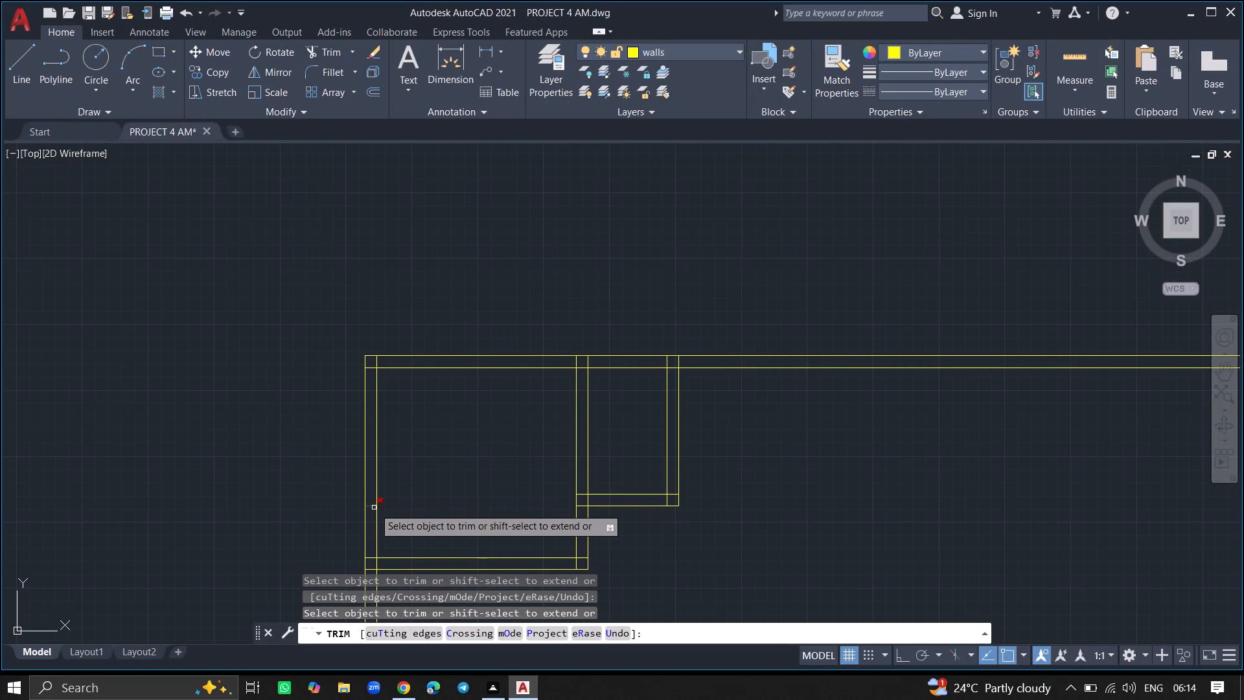
pyautogui.click(374, 507)
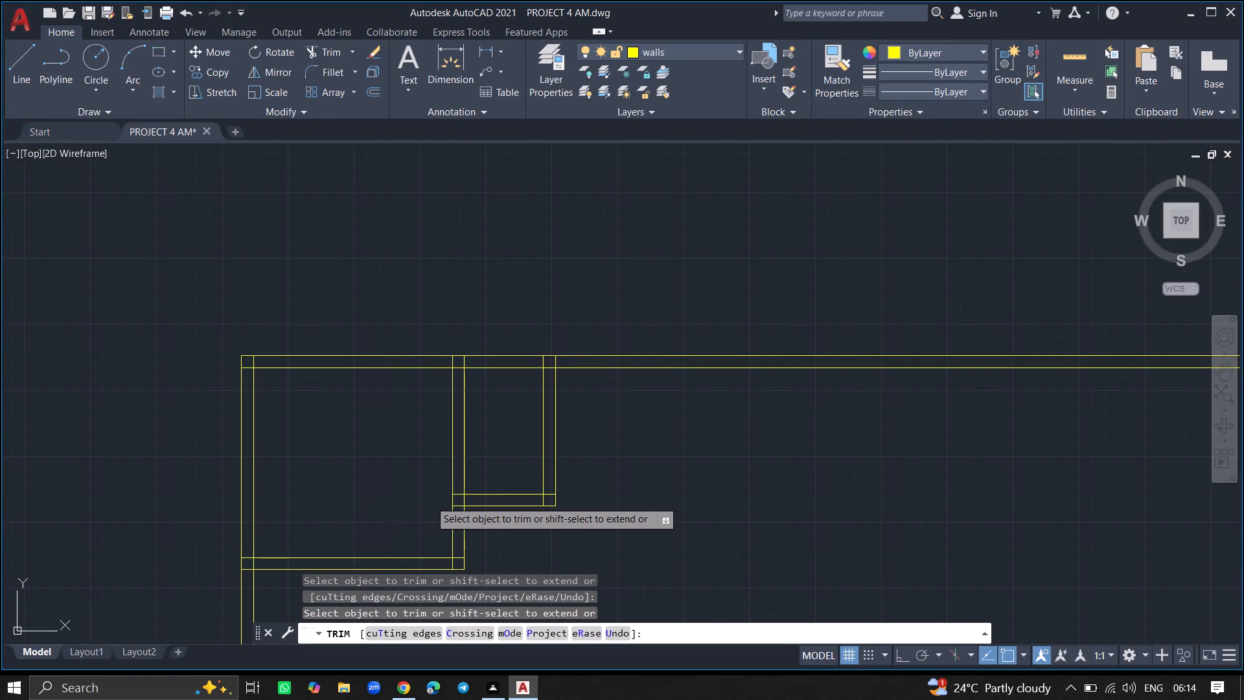
pyautogui.press('Return')
# Offset the outer line of the second room's right wall 5' to the right to set the third room's width.
pyautogui.keyDown('ctrl'); pyautogui.scroll(-3, 430, 500); pyautogui.keyUp('ctrl')
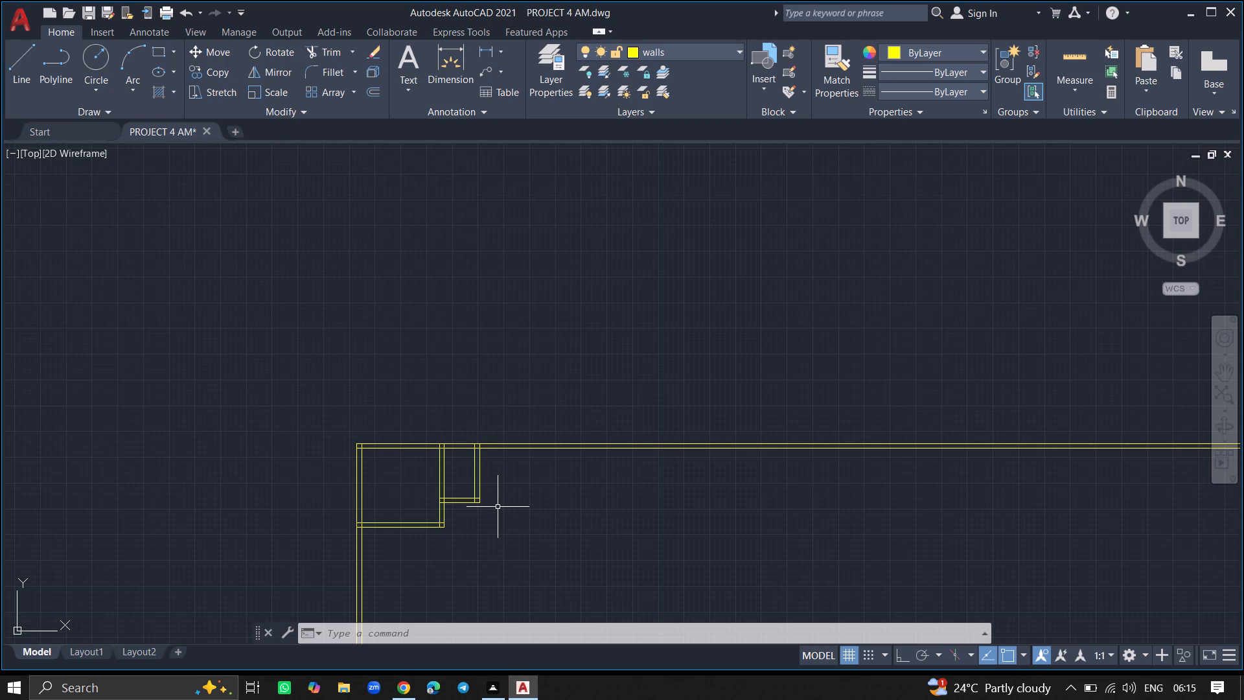
pyautogui.keyDown('ctrl'); pyautogui.scroll(-2, 498, 507); pyautogui.keyUp('ctrl')
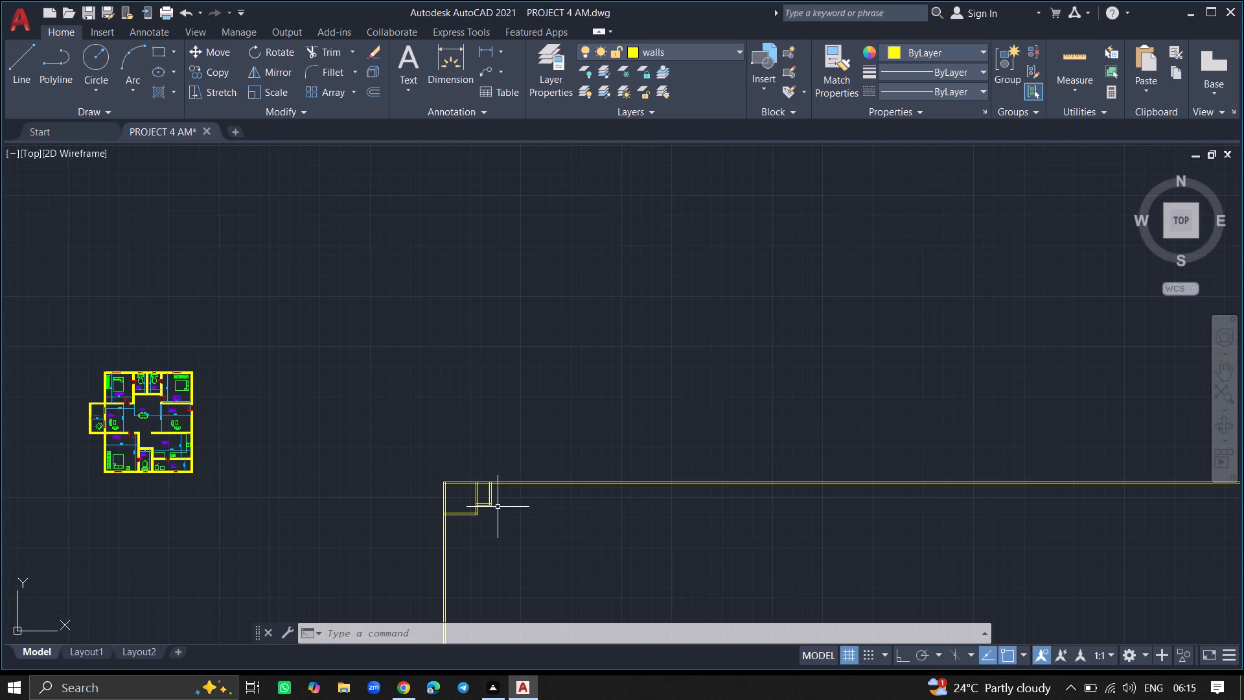
pyautogui.keyDown('ctrl'); pyautogui.scroll(4, 505, 509); pyautogui.keyUp('ctrl')
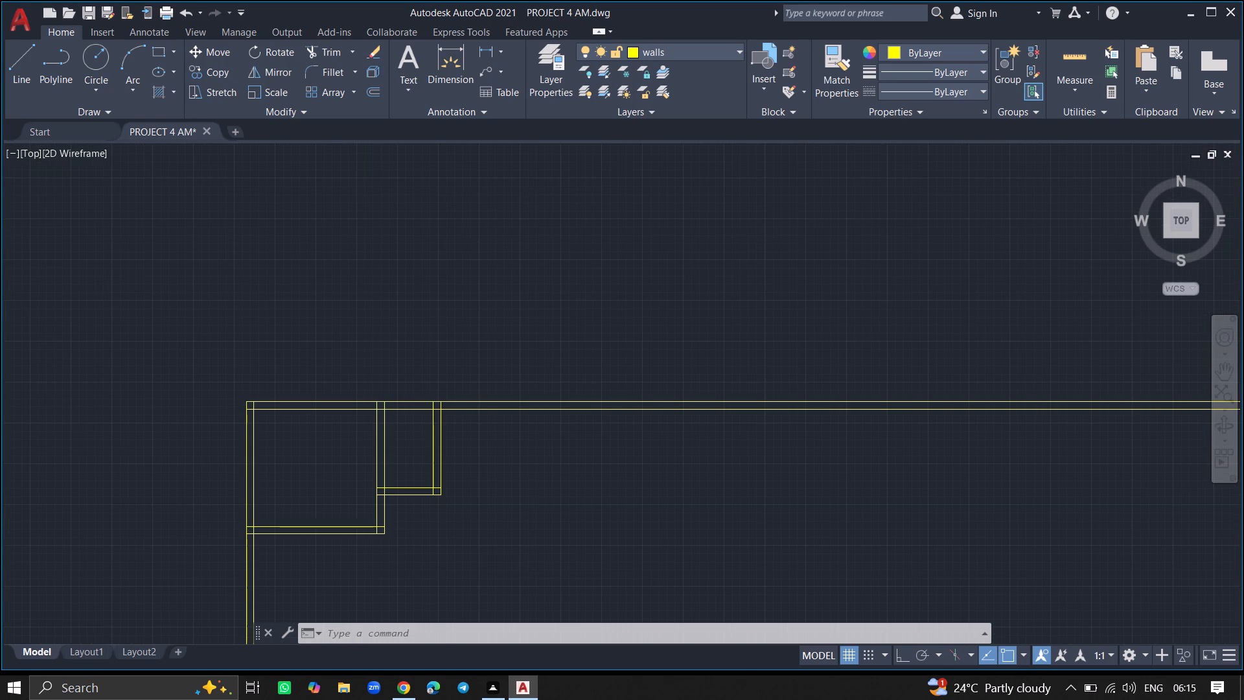
pyautogui.write('OFF')
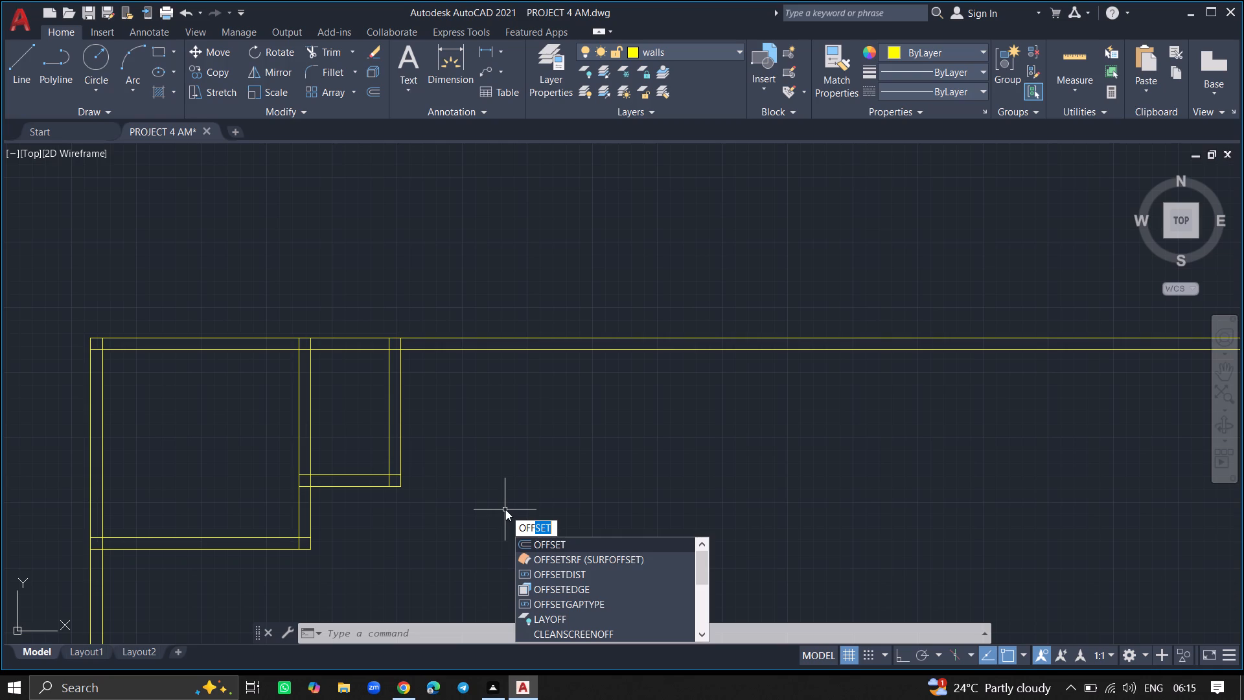
pyautogui.click(530, 541)
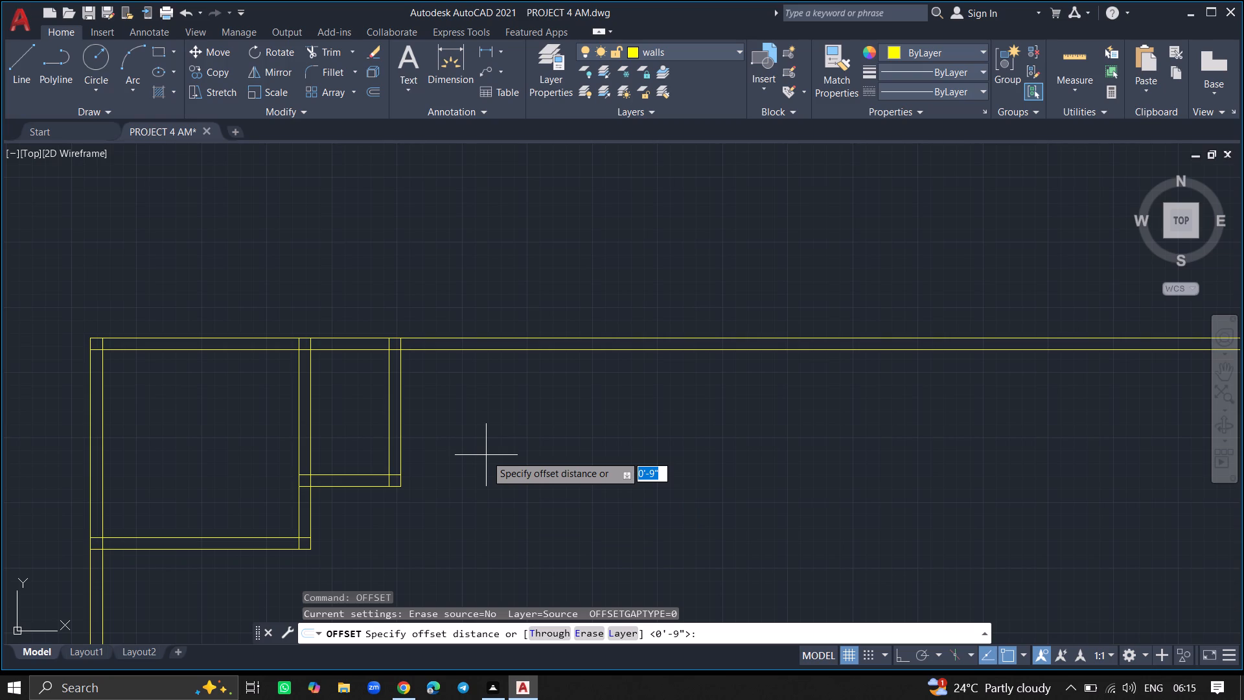
pyautogui.press('5')
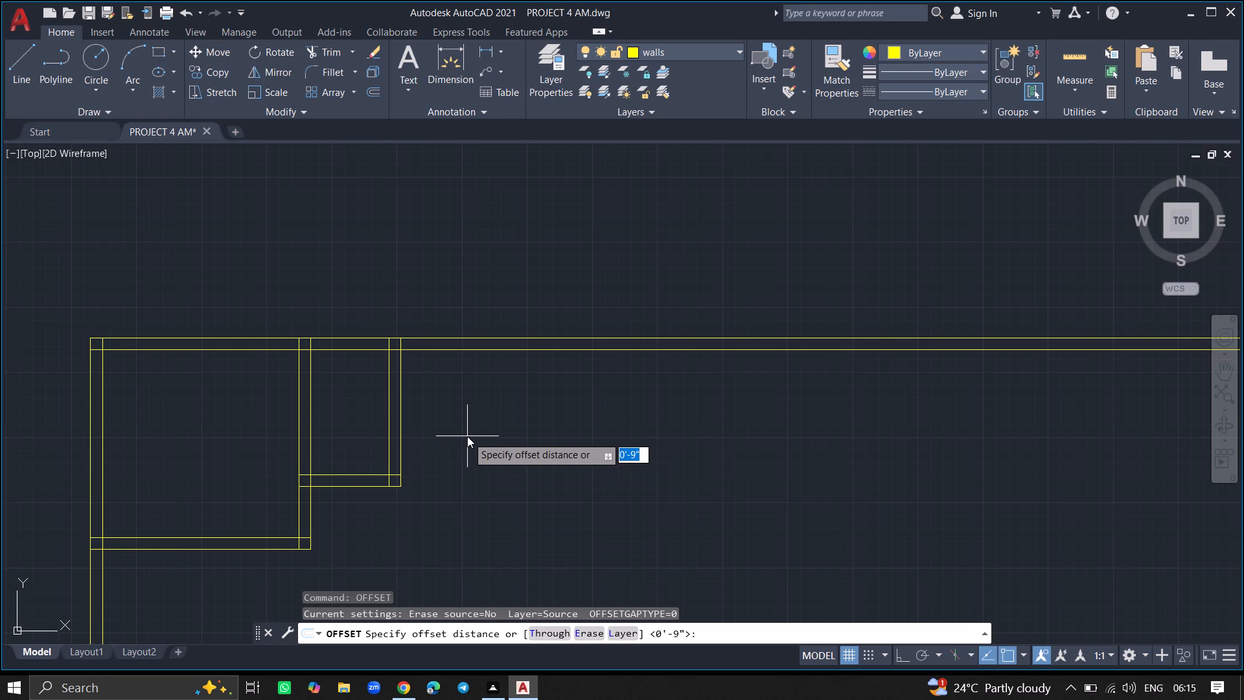
pyautogui.press("'")
pyautogui.press('Return')
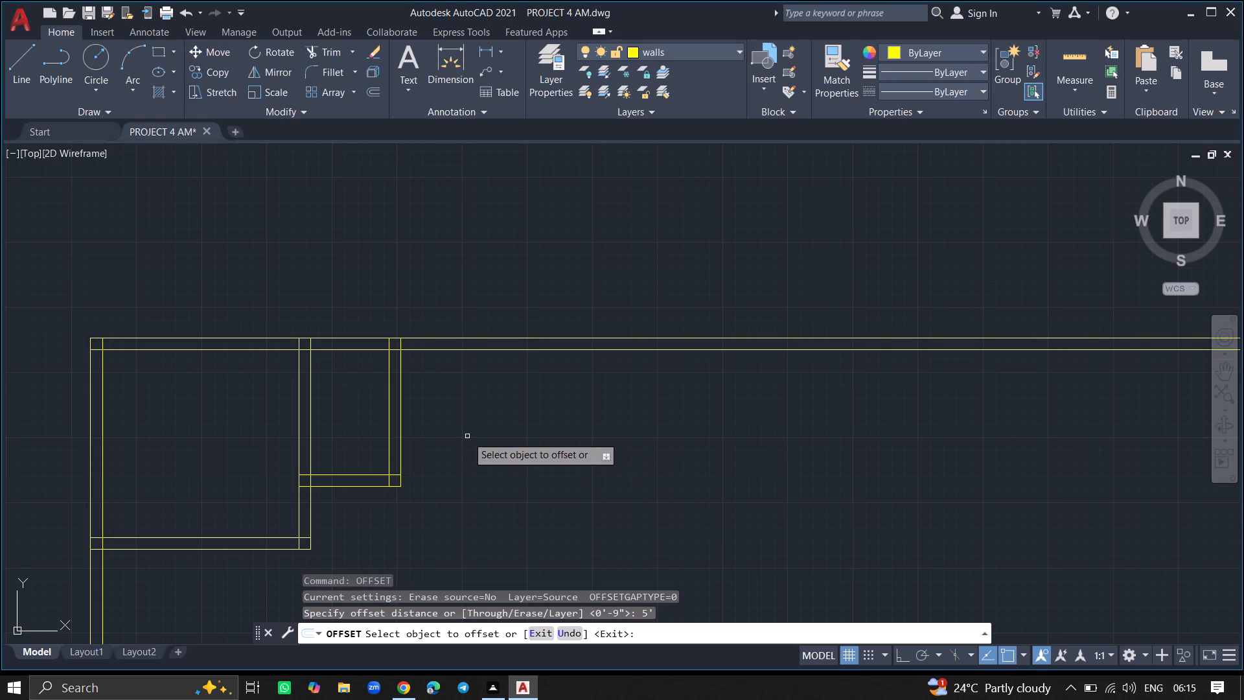
pyautogui.click(401, 439)
pyautogui.click(494, 460)
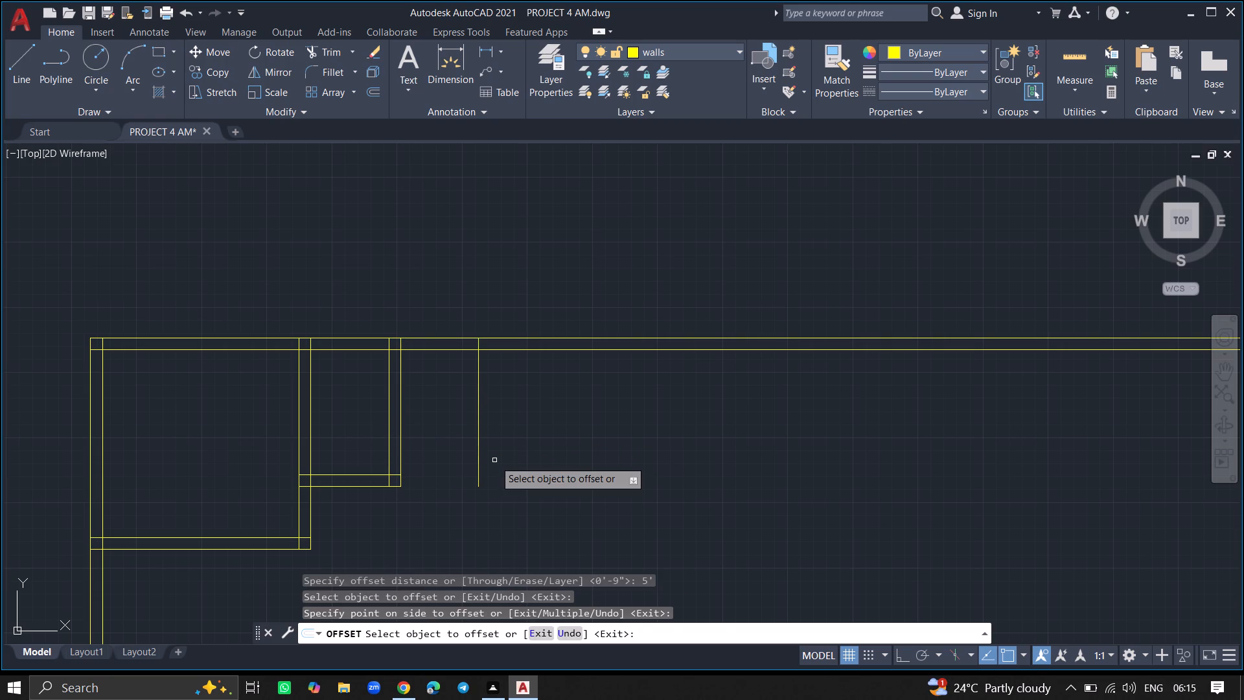
pyautogui.press('Return')
# Offset the new vertical line 9" to the right to give the third room's right wall its thickness.
pyautogui.keyDown('ctrl'); pyautogui.scroll(2, 494, 460); pyautogui.keyUp('ctrl')
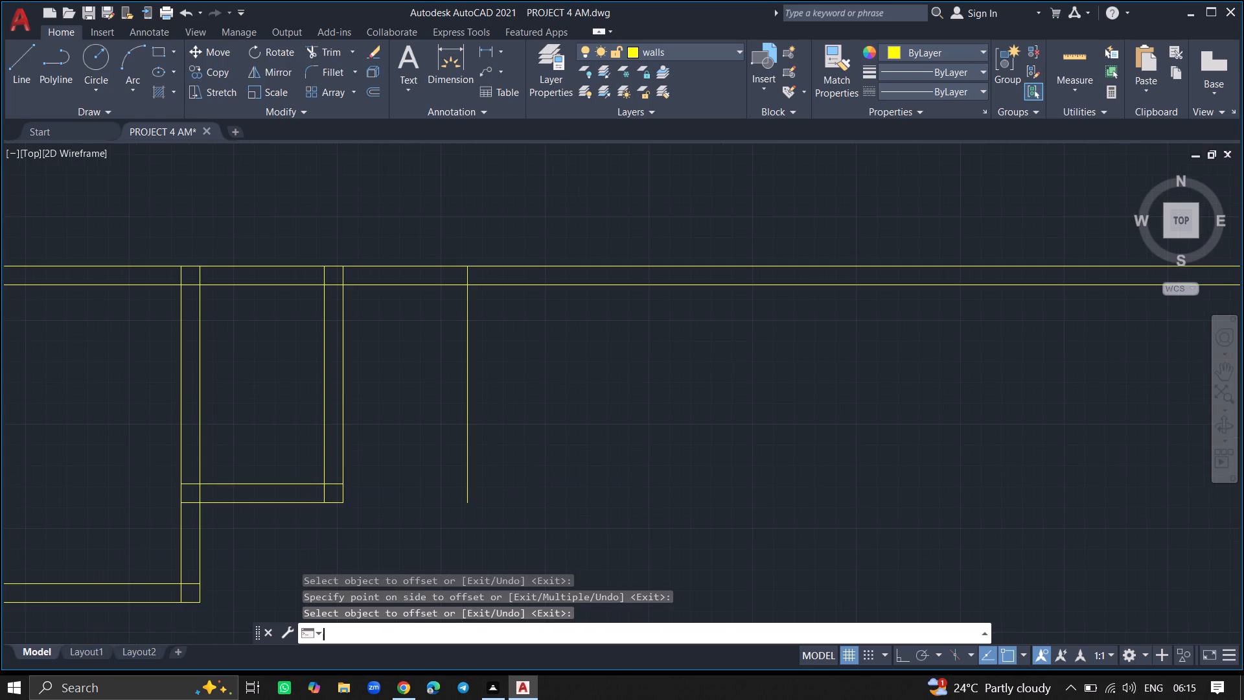
pyautogui.press('o')
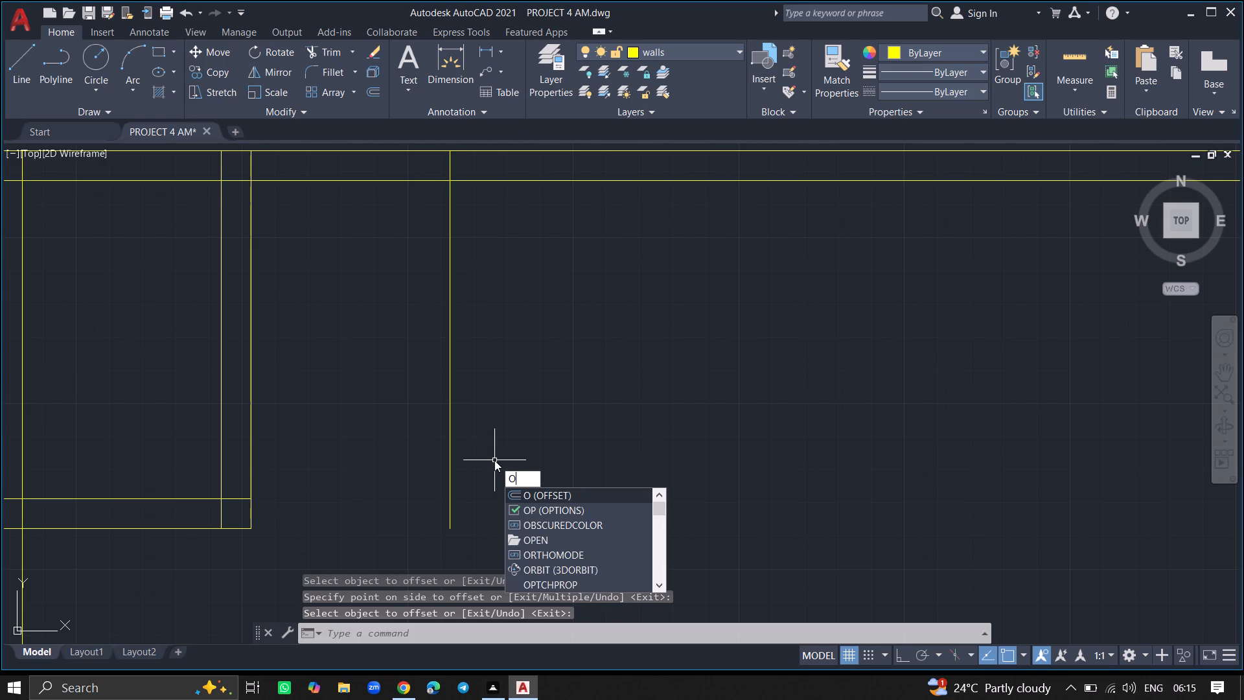
pyautogui.click(514, 491)
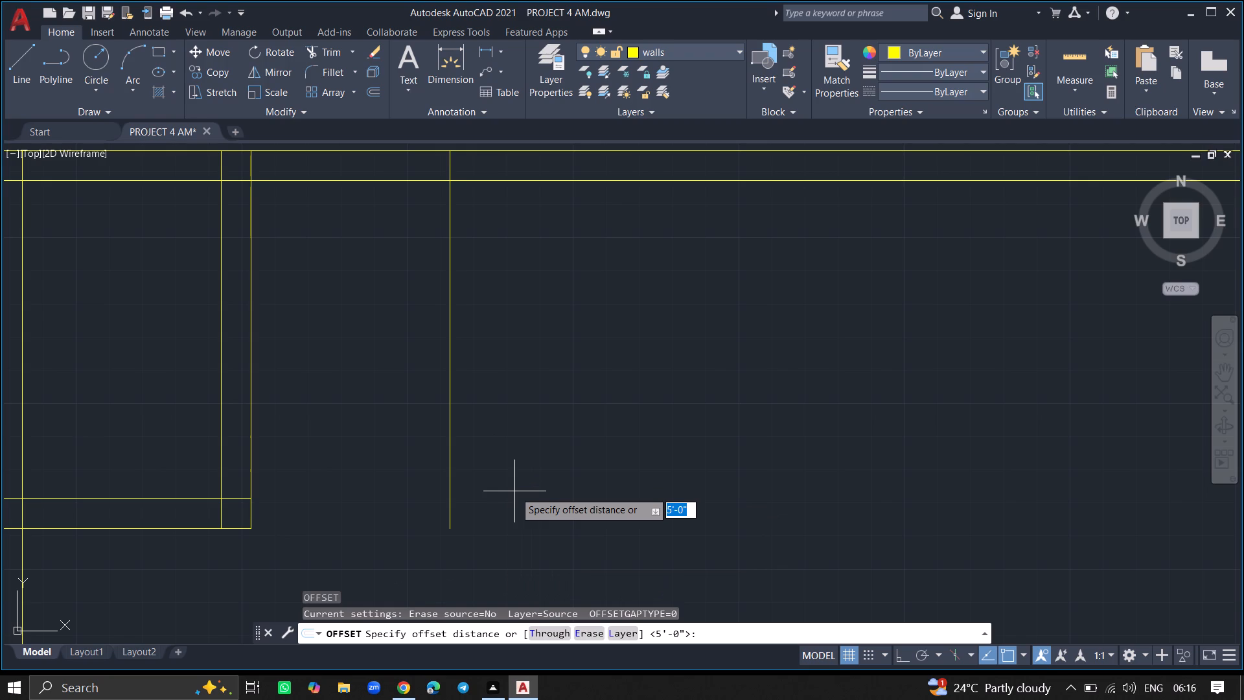
pyautogui.press('9')
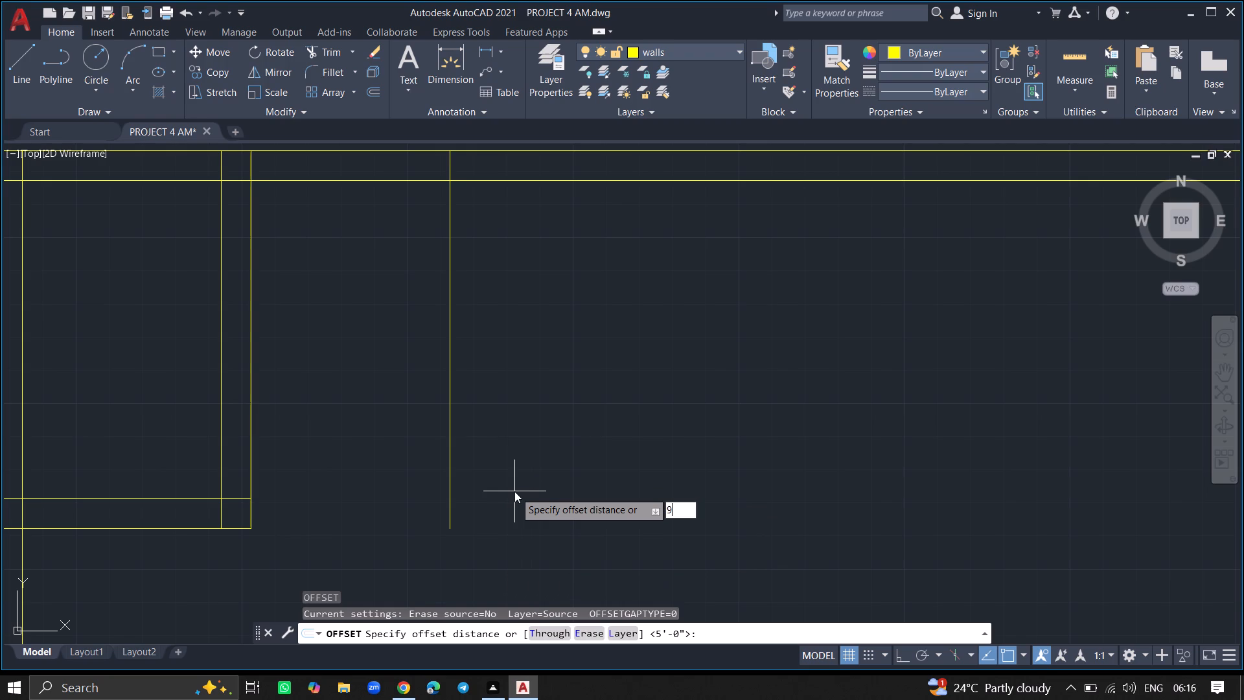
pyautogui.hotkey('shift', '"')
pyautogui.press('Return')
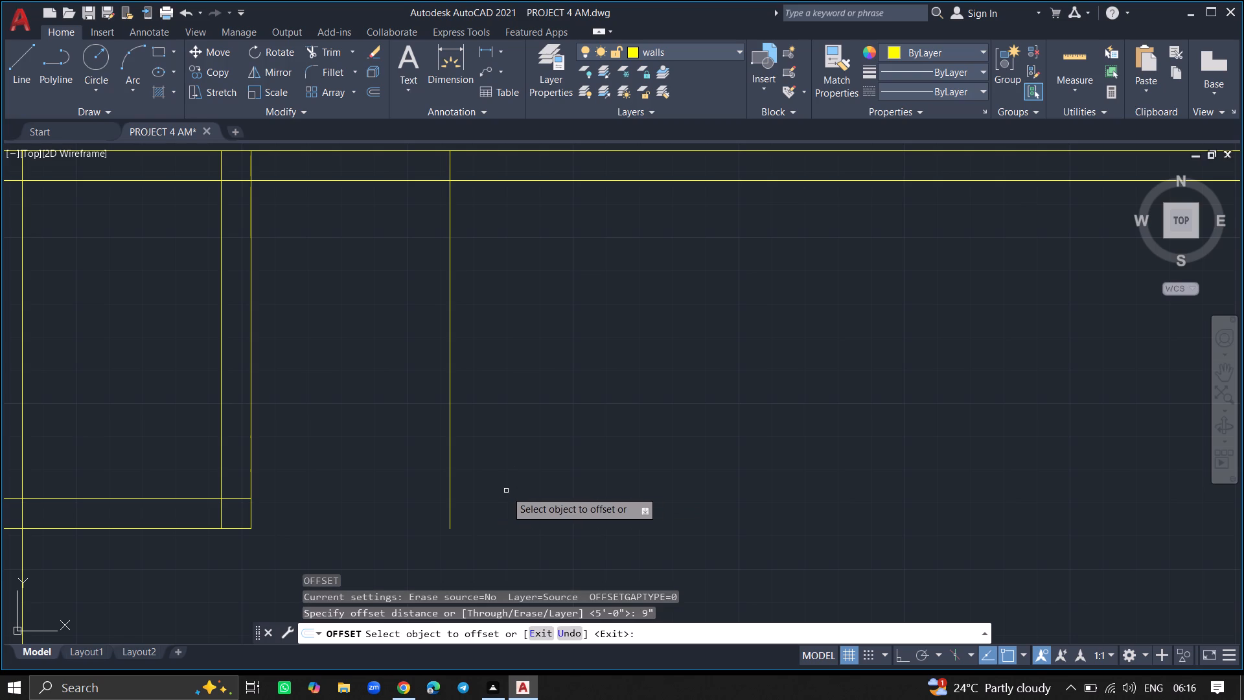
pyautogui.click(451, 447)
pyautogui.click(522, 460)
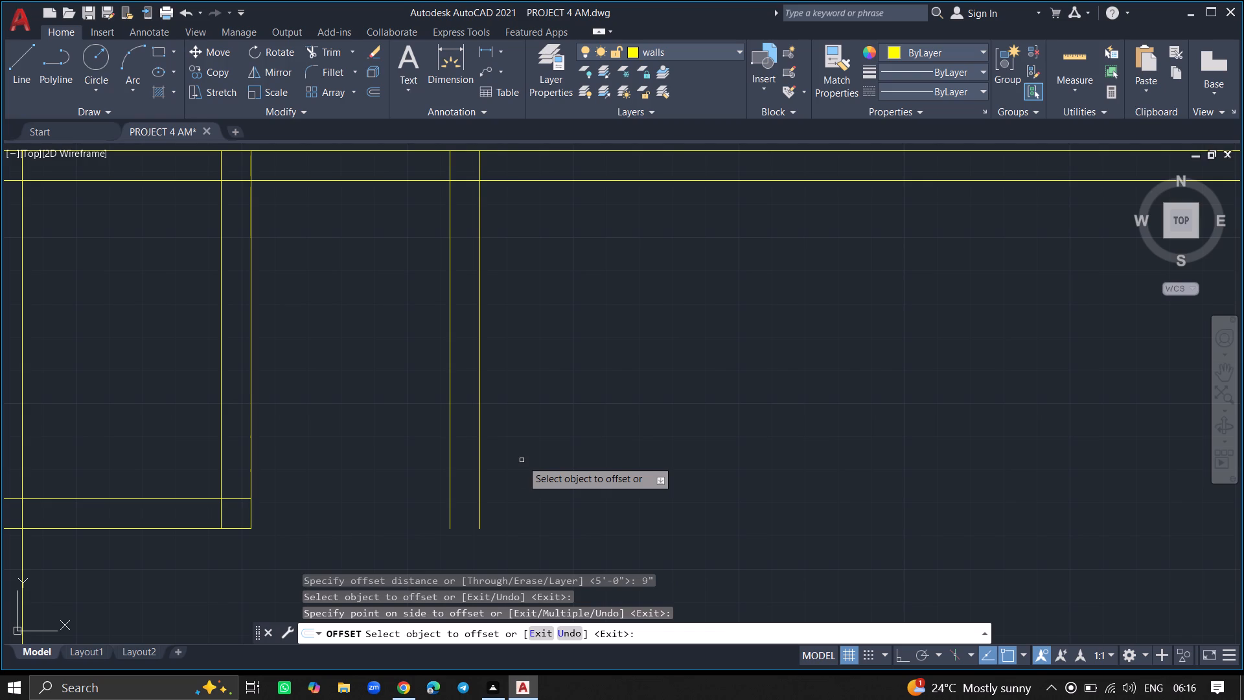
pyautogui.press('Return')
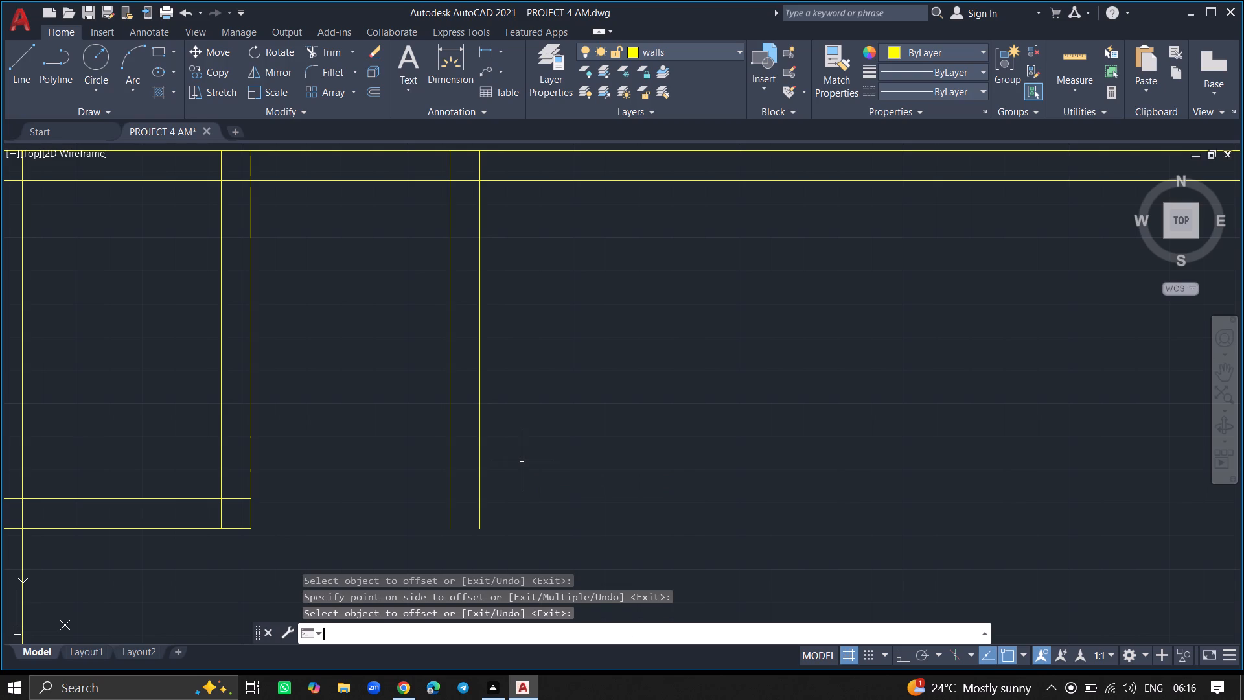
# Offset the inner line of the top exterior wall 8' downward to set the third room's depth.
pyautogui.press('o')
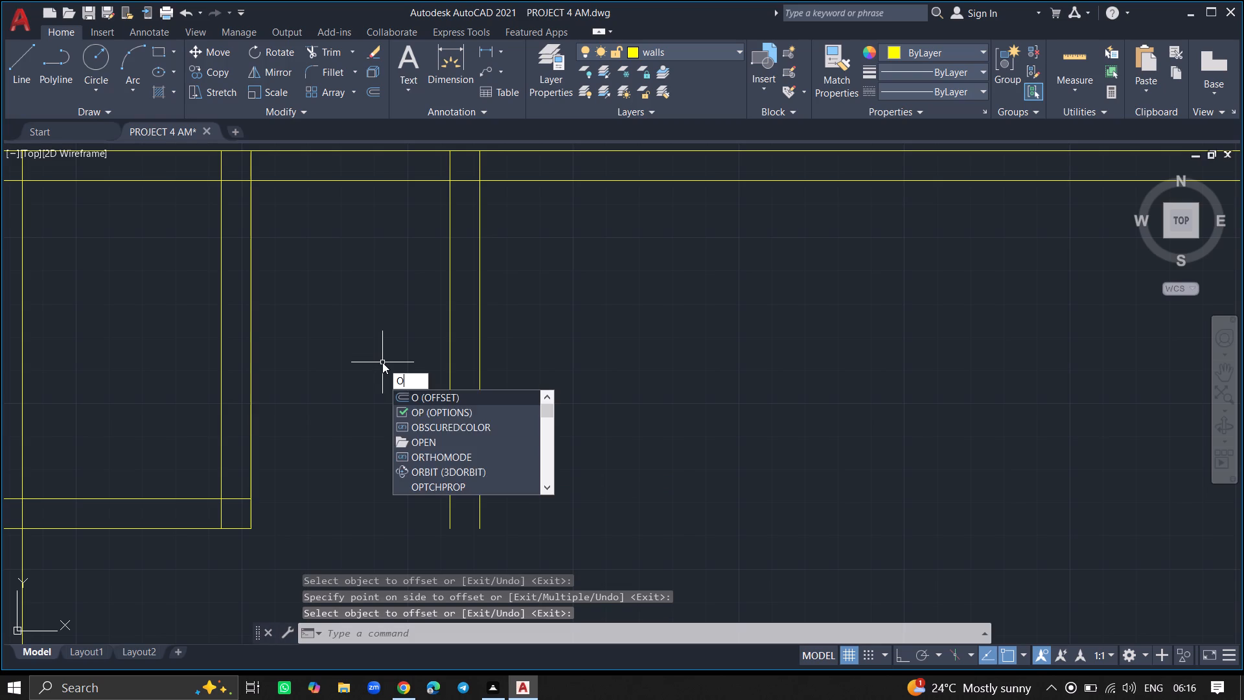
pyautogui.write('FF')
pyautogui.write('SET')
pyautogui.press('Return')
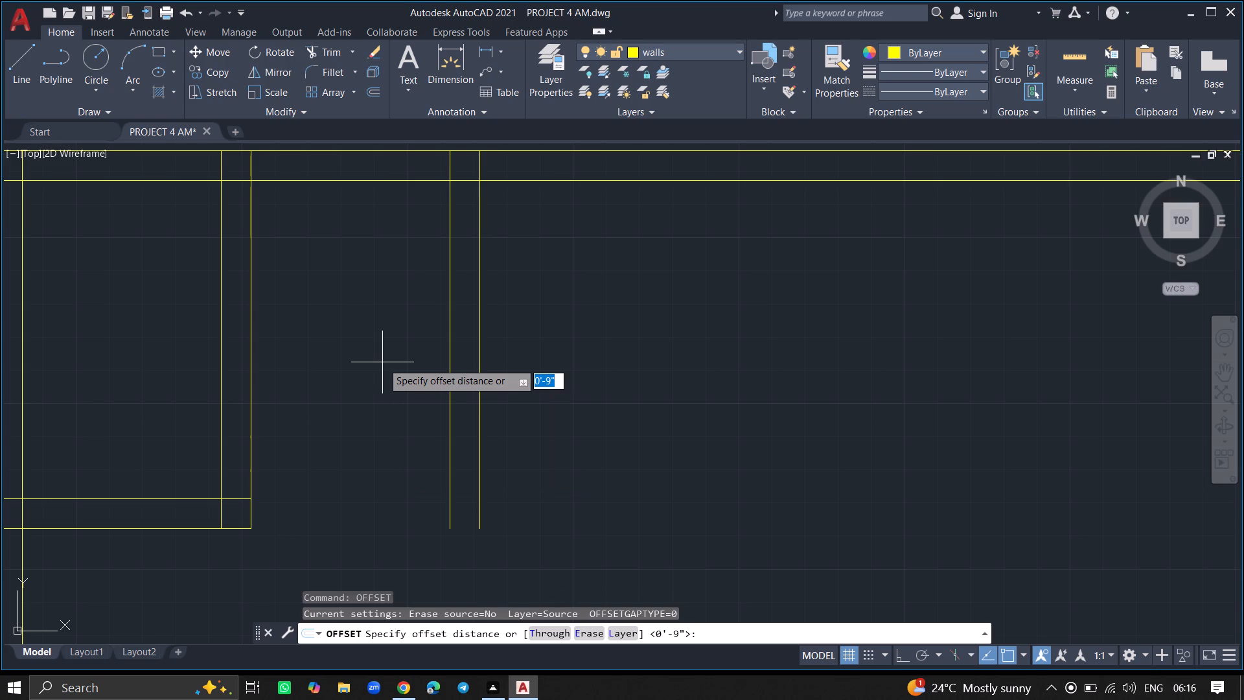
pyautogui.press('8')
pyautogui.press("'")
pyautogui.press('Return')
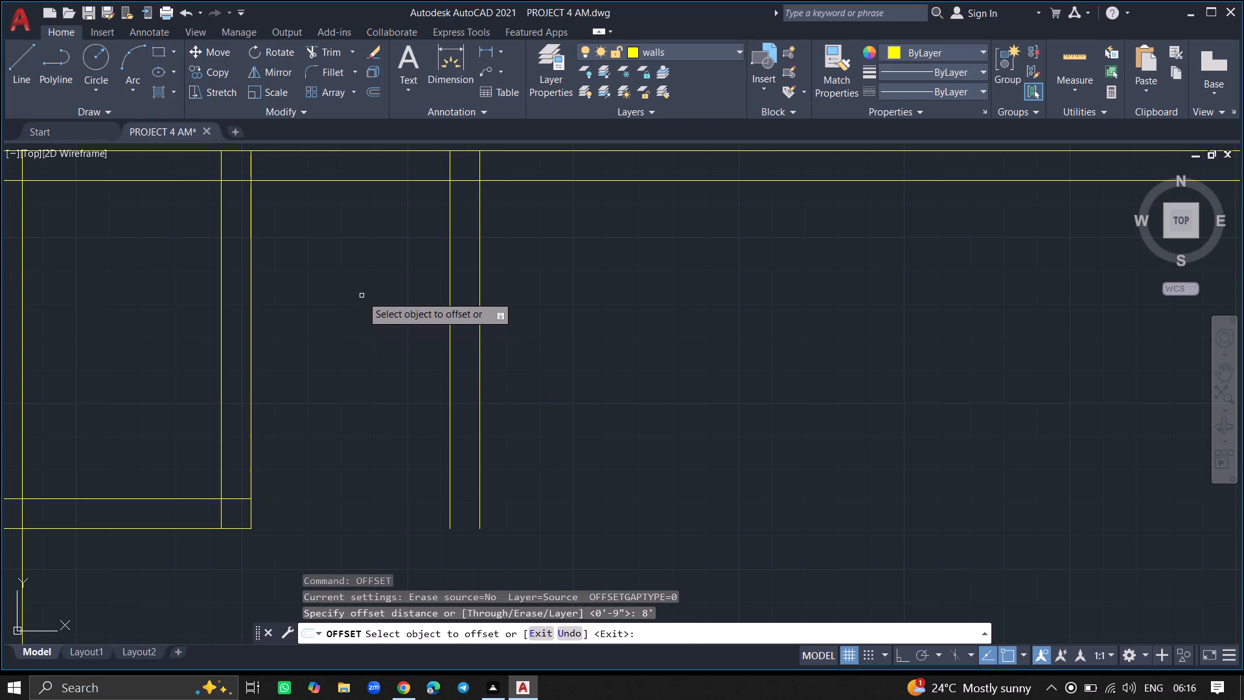
pyautogui.click(364, 181)
pyautogui.click(362, 234)
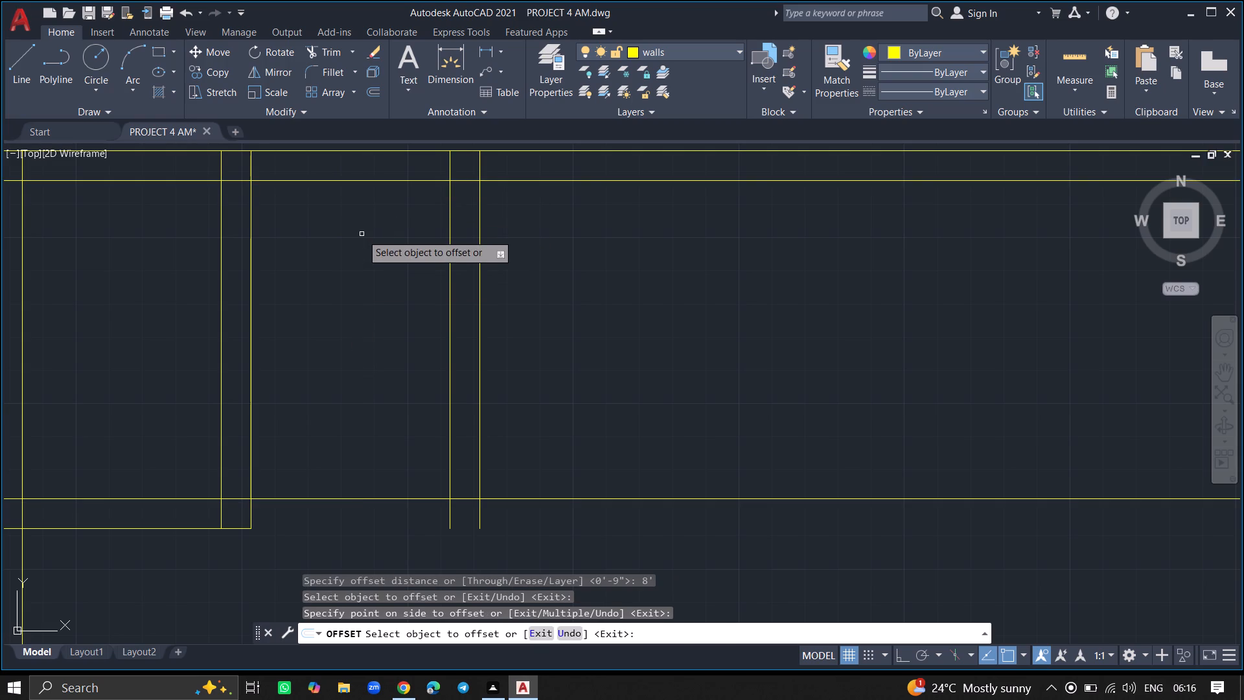
pyautogui.press('Return')
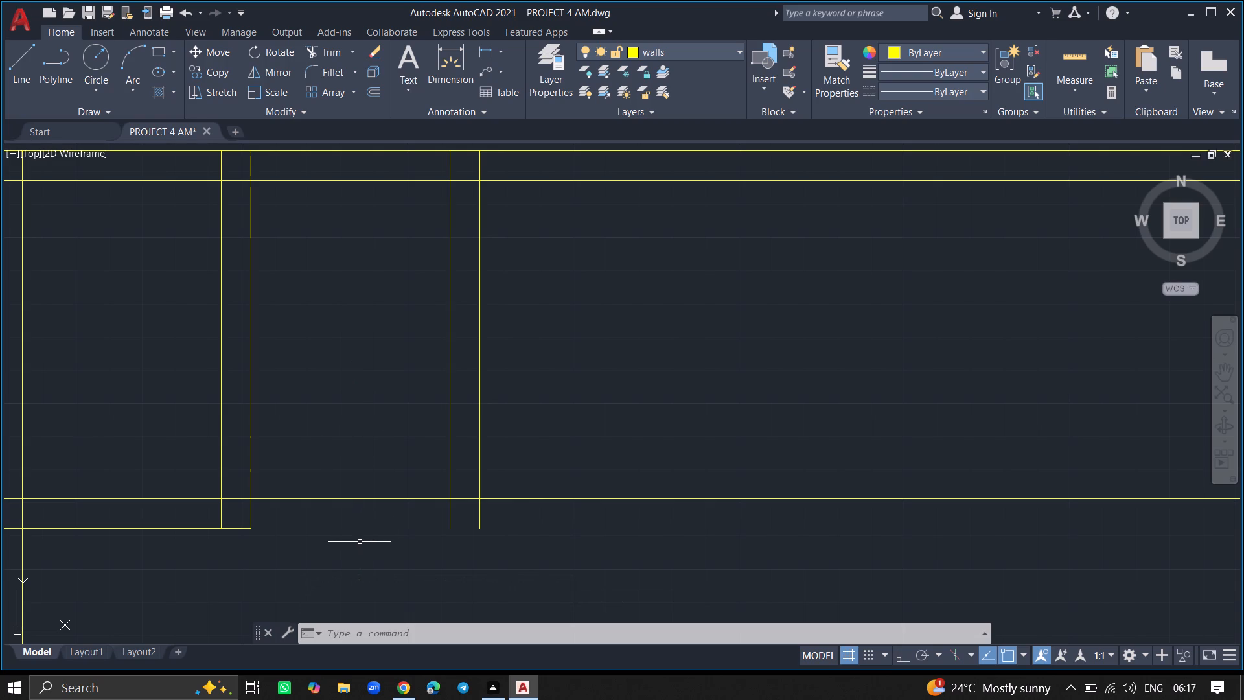
# Offset the new horizontal line 9" downward to give the third room's bottom wall its thickness.
pyautogui.write('OFF')
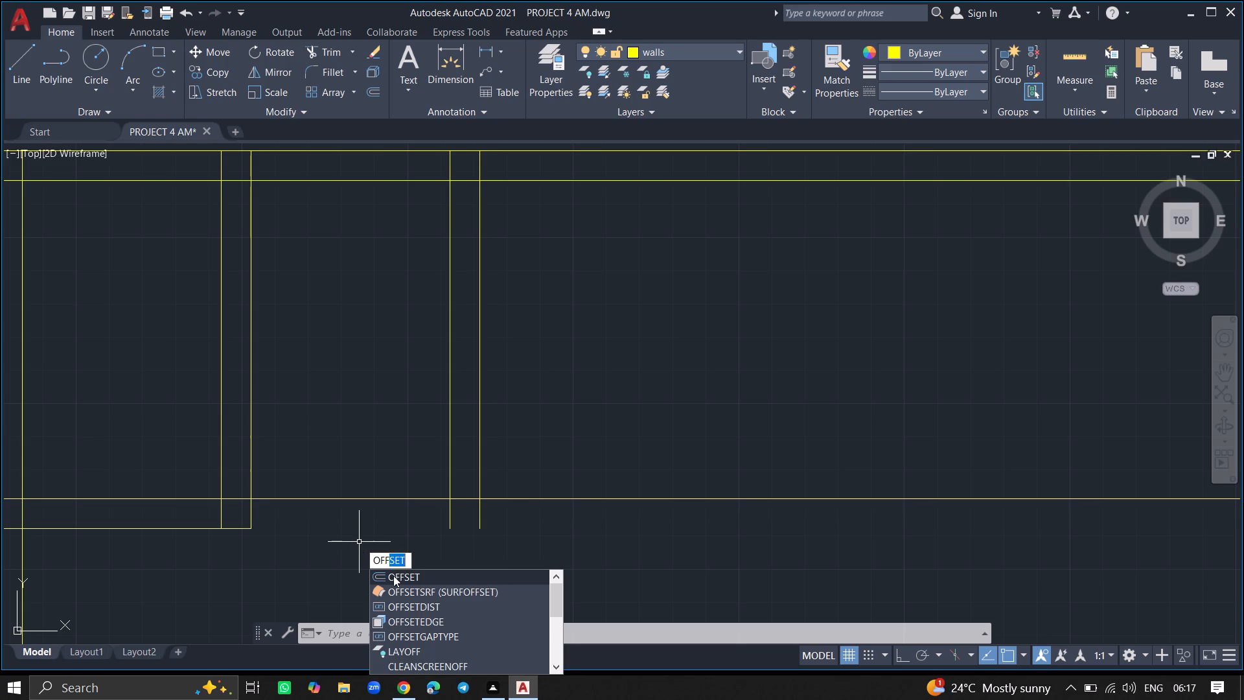
pyautogui.click(393, 576)
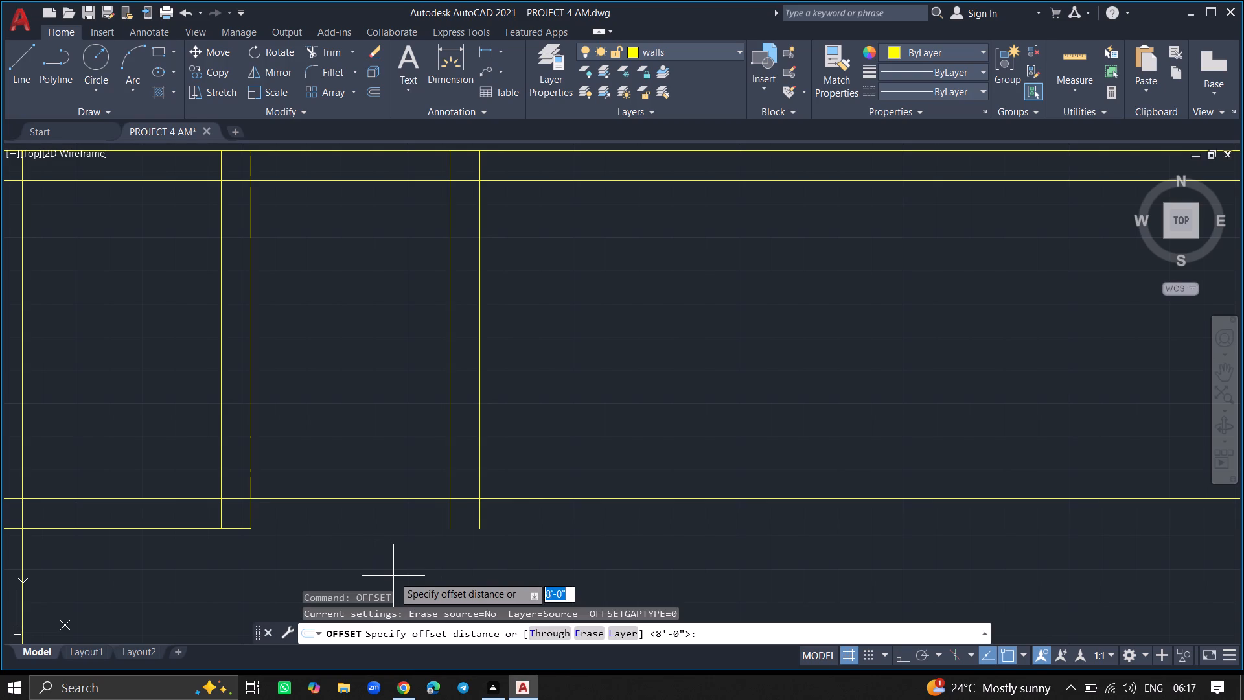
pyautogui.press('9')
pyautogui.press("'")
pyautogui.press('Return')
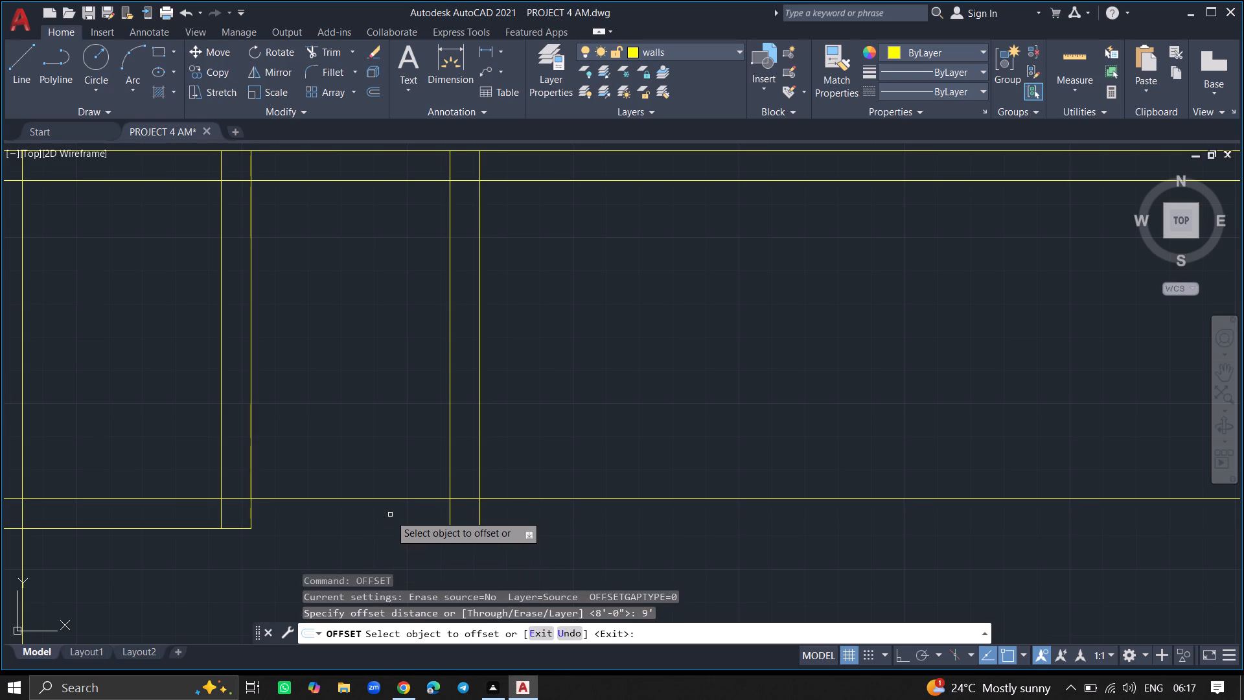
pyautogui.moveTo(391, 499); pyautogui.dragTo(269, 548)
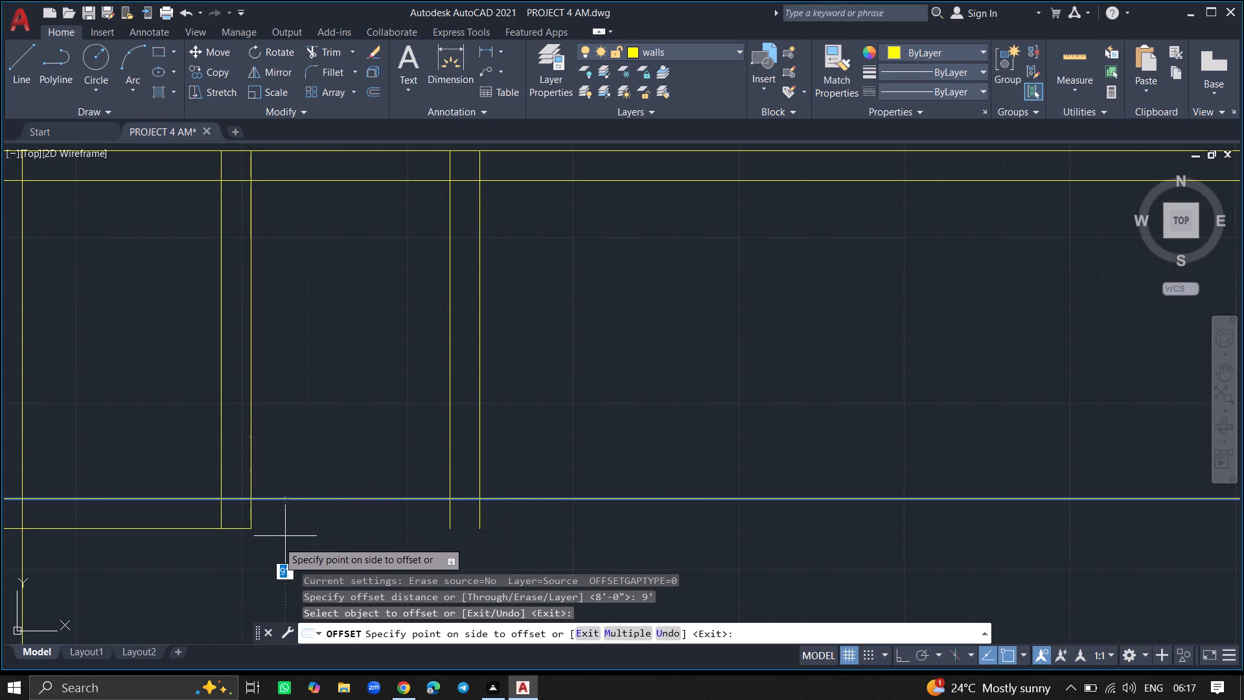
pyautogui.moveTo(269, 548); pyautogui.dragTo(262, 542)
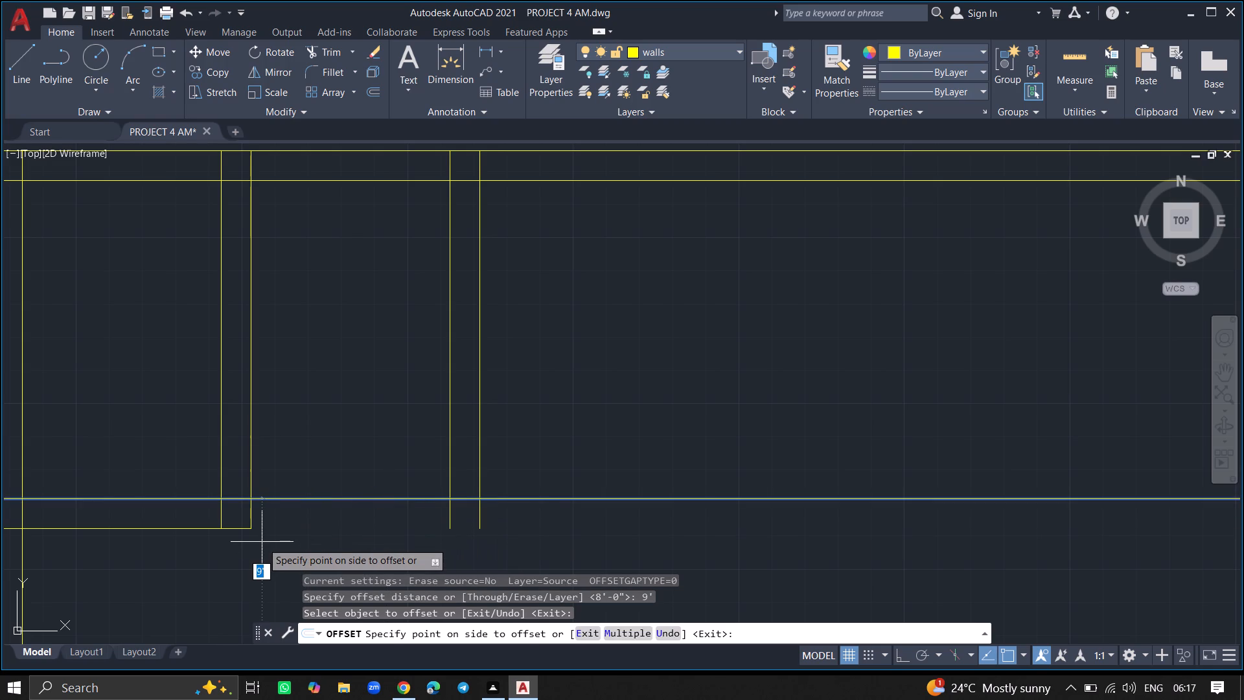
pyautogui.press('9')
pyautogui.hotkey('shift', '"')
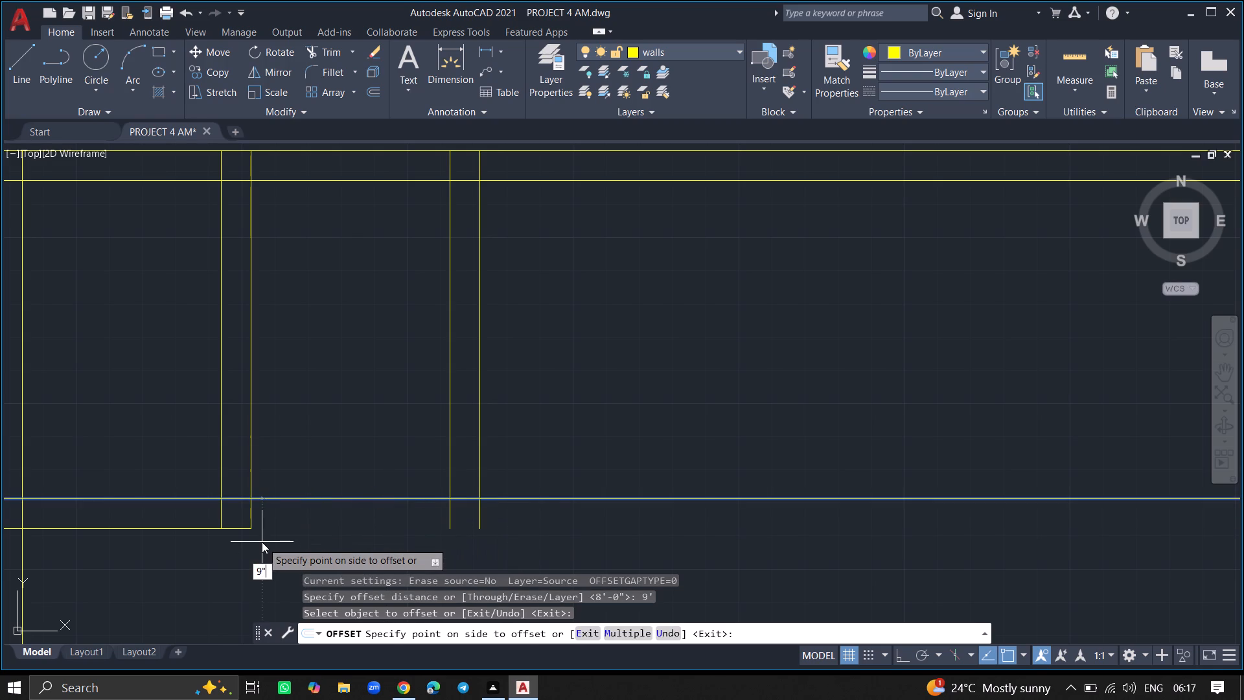
pyautogui.press('Return')
pyautogui.click(262, 542)
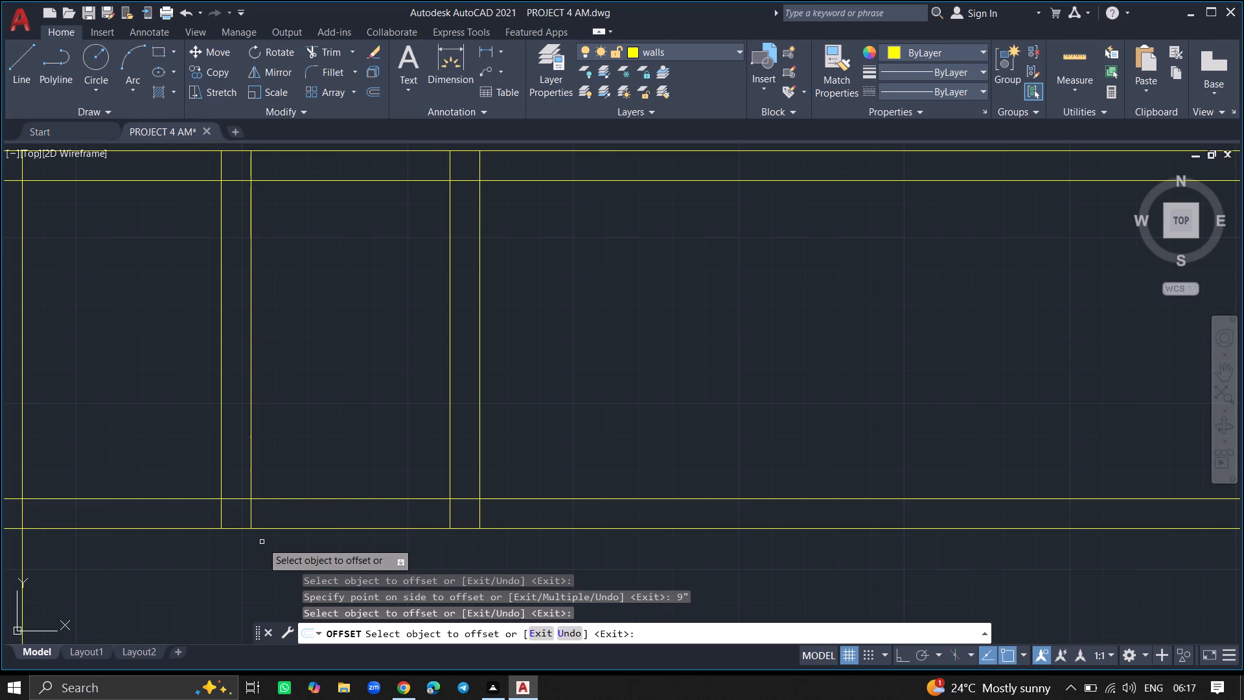
pyautogui.press('Return')
# Trim the third room's bottom wall lines out of the first room and left exterior wall, and beyond the third room's right wall.
pyautogui.keyDown('ctrl'); pyautogui.scroll(-3, 262, 542); pyautogui.keyUp('ctrl')
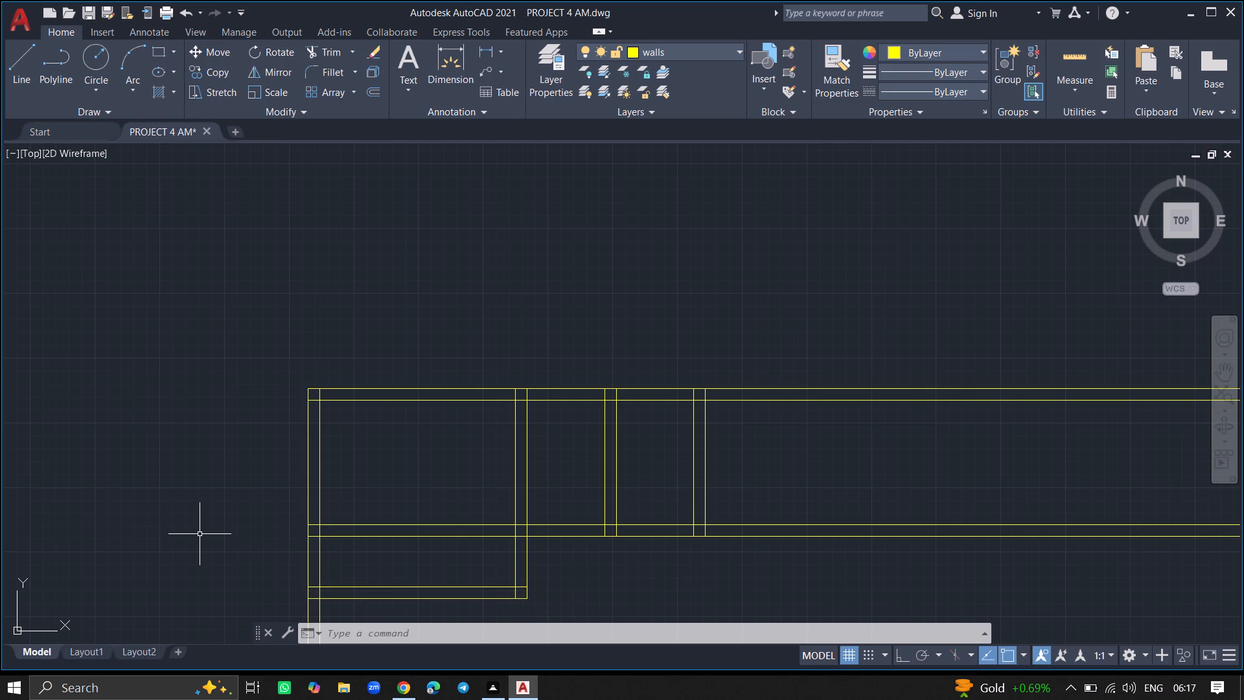
pyautogui.write('TRIM')
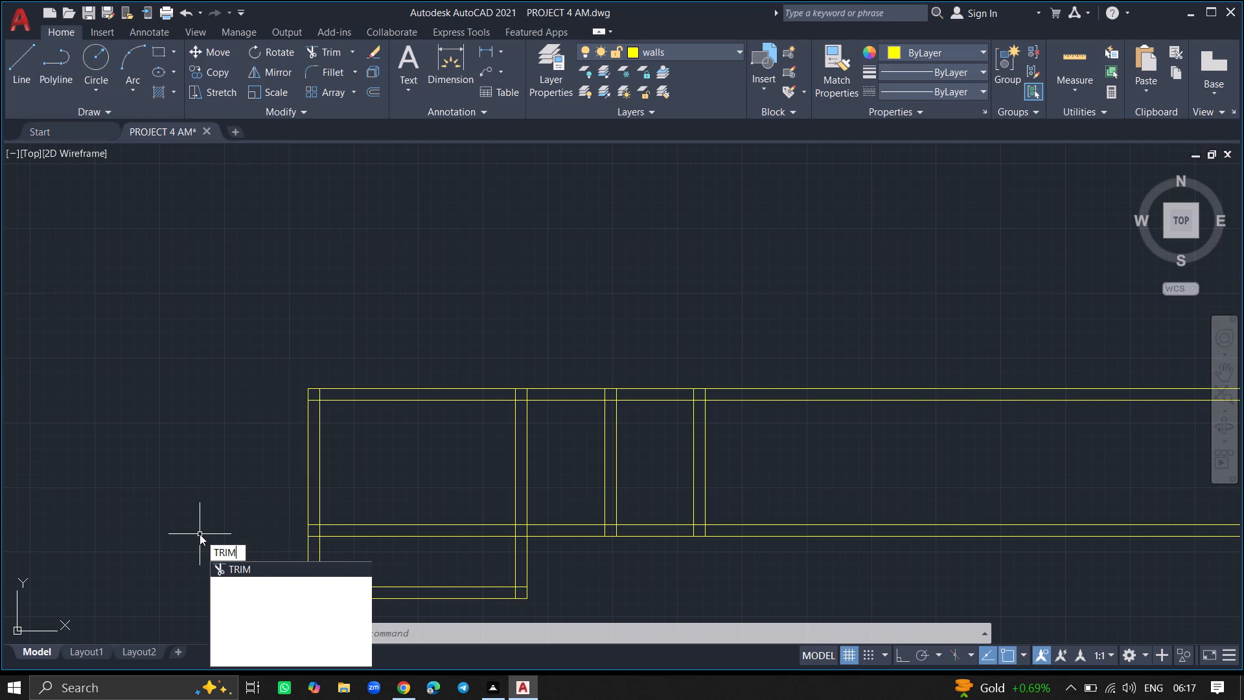
pyautogui.press('Return')
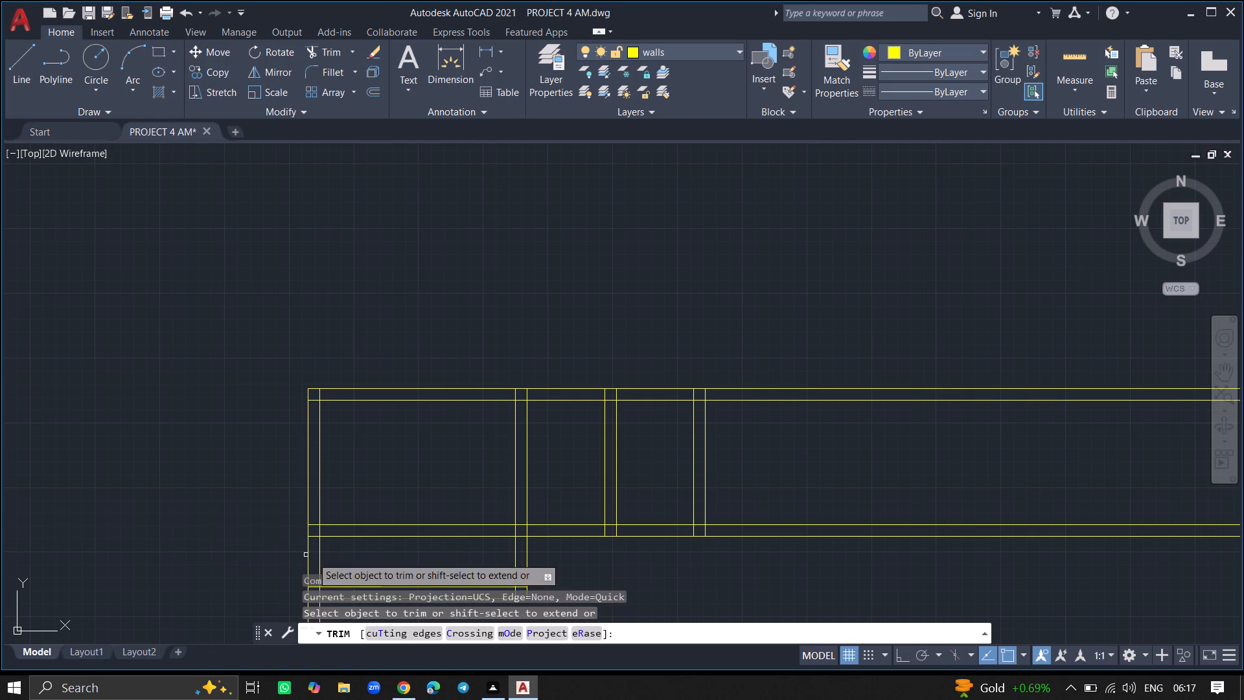
pyautogui.click(364, 537)
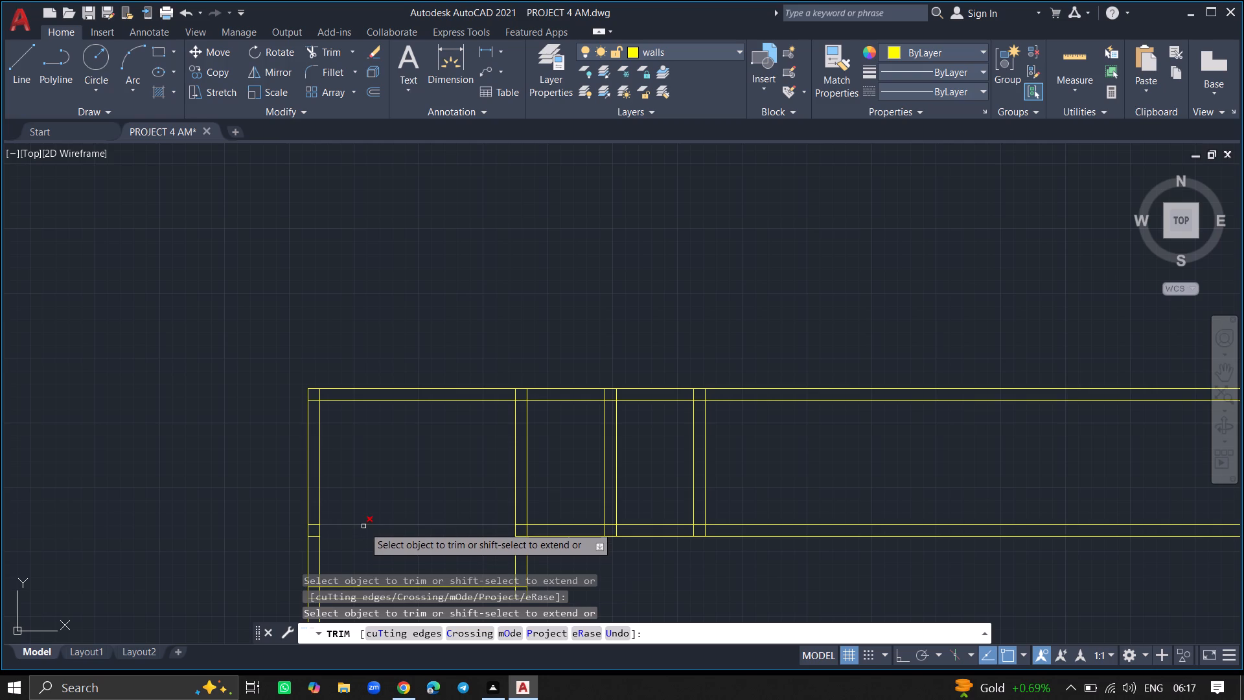
pyautogui.click(363, 526)
pyautogui.click(318, 539)
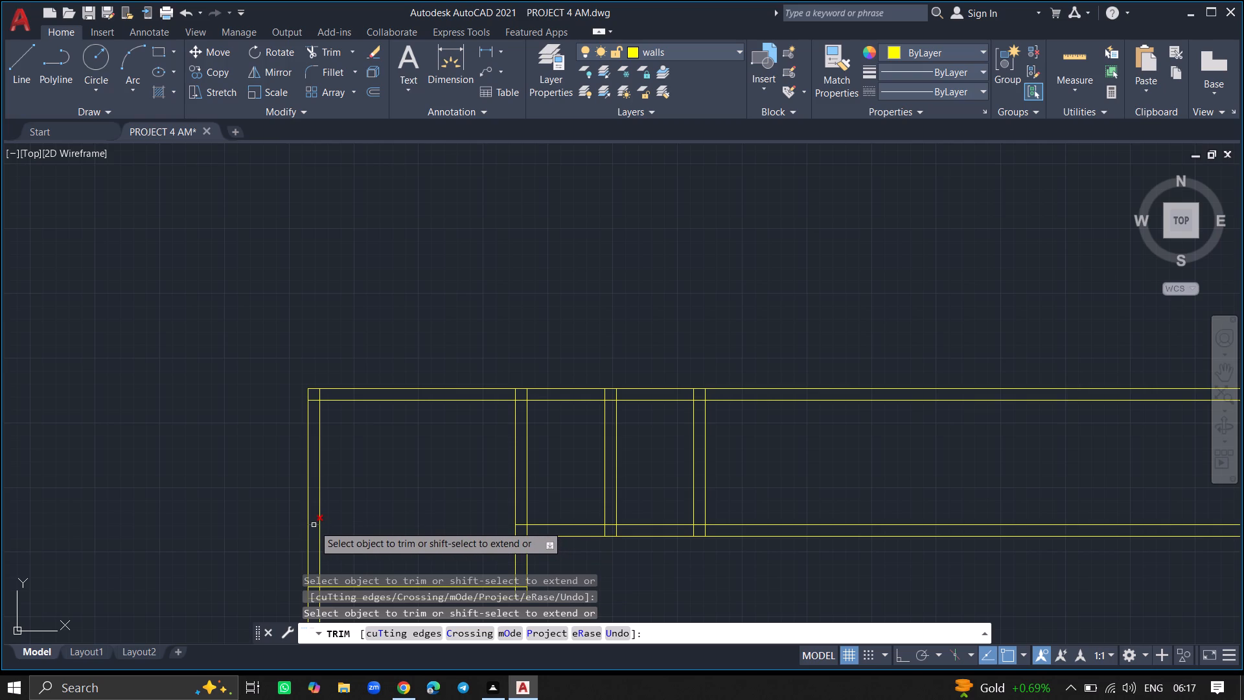
pyautogui.click(314, 525)
pyautogui.keyDown('ctrl'); pyautogui.scroll(-2, 363, 505); pyautogui.keyUp('ctrl')
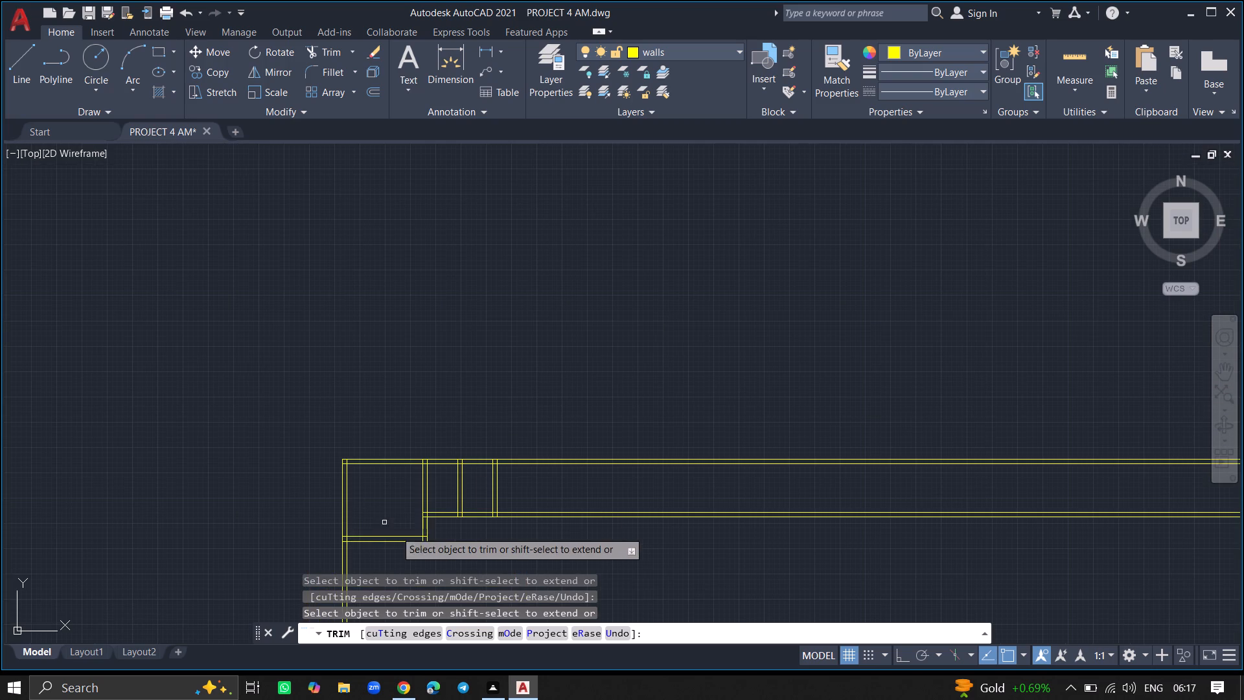
pyautogui.click(522, 520)
pyautogui.click(521, 514)
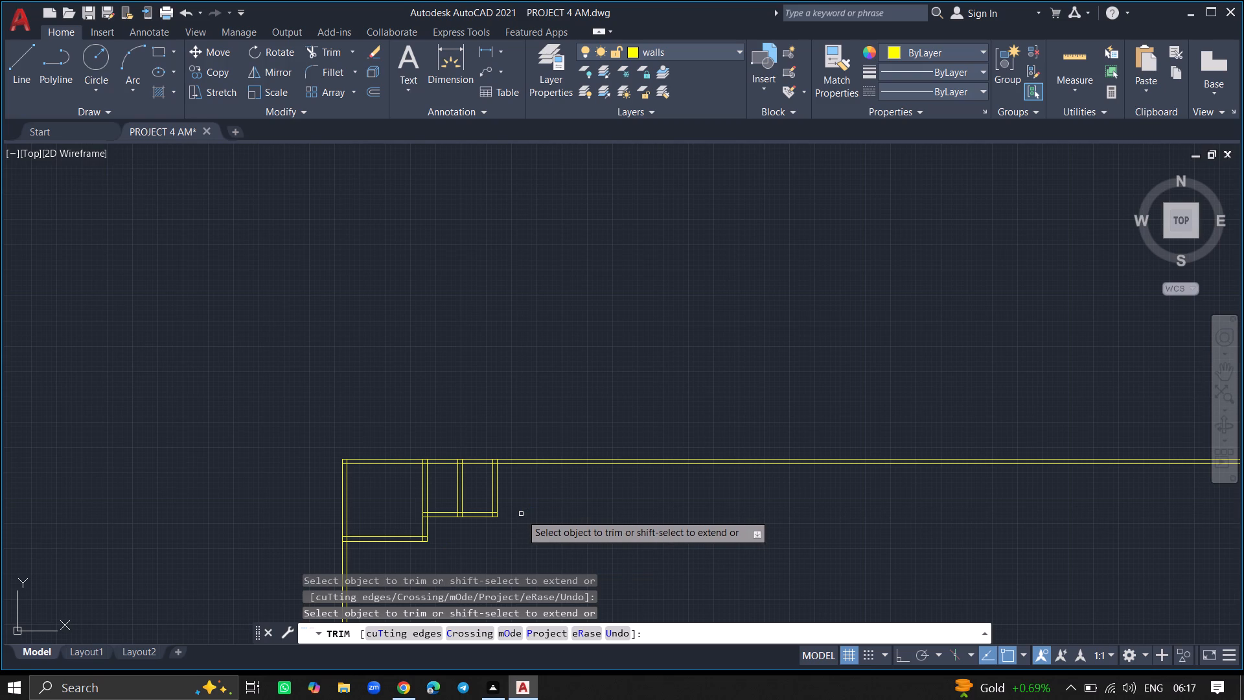
pyautogui.press('Return')
# Offset the inner line of the top exterior wall 12' downward to set the fourth room's depth.
pyautogui.keyDown('ctrl'); pyautogui.scroll(1, 509, 508); pyautogui.keyUp('ctrl')
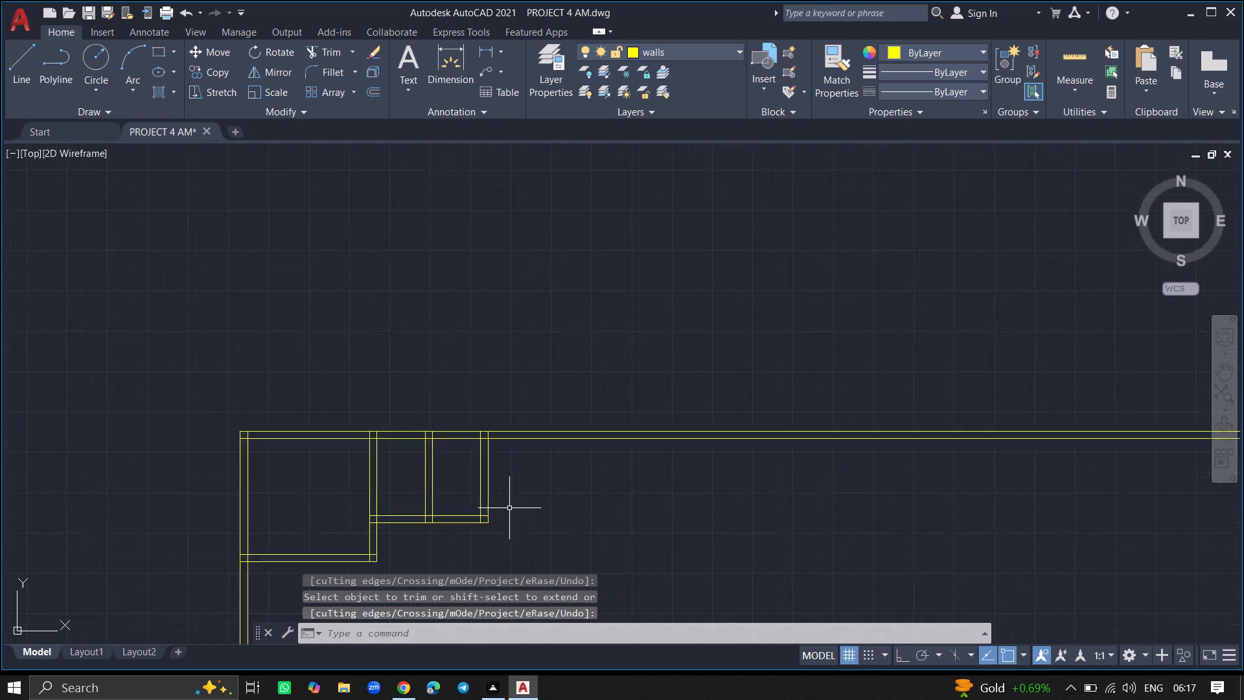
pyautogui.keyDown('ctrl'); pyautogui.scroll(1, 509, 508); pyautogui.keyUp('ctrl')
pyautogui.press('o')
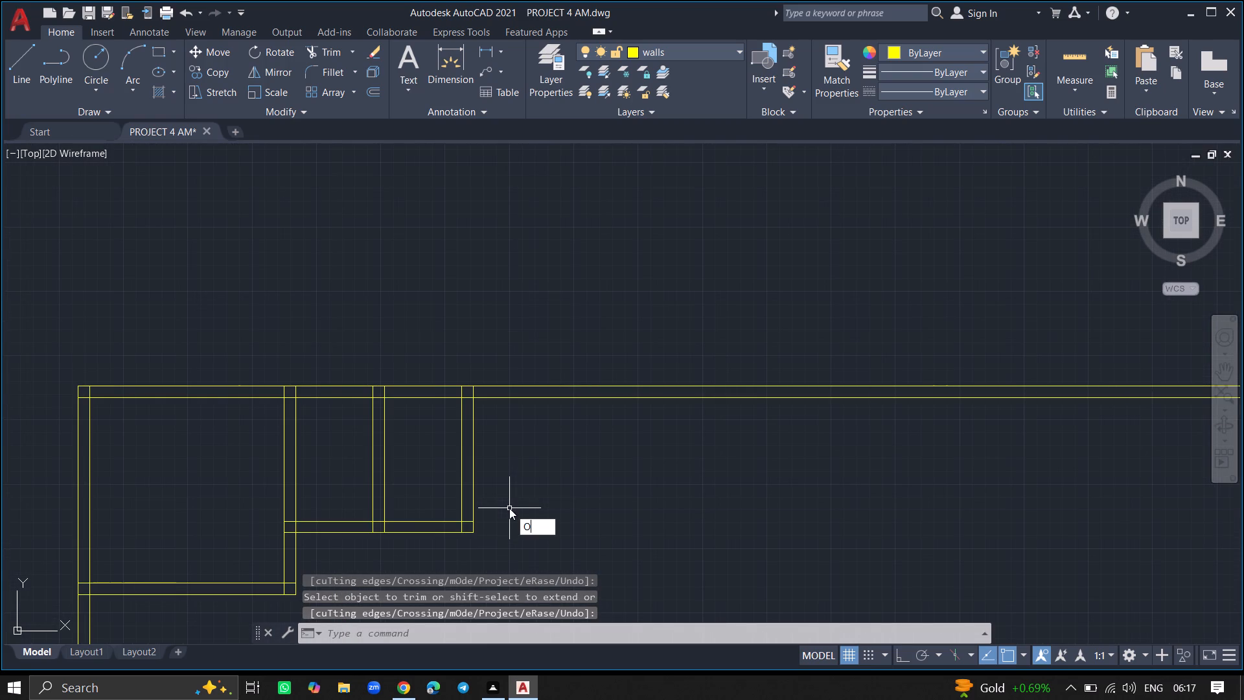
pyautogui.write('FFSET')
pyautogui.press('Return')
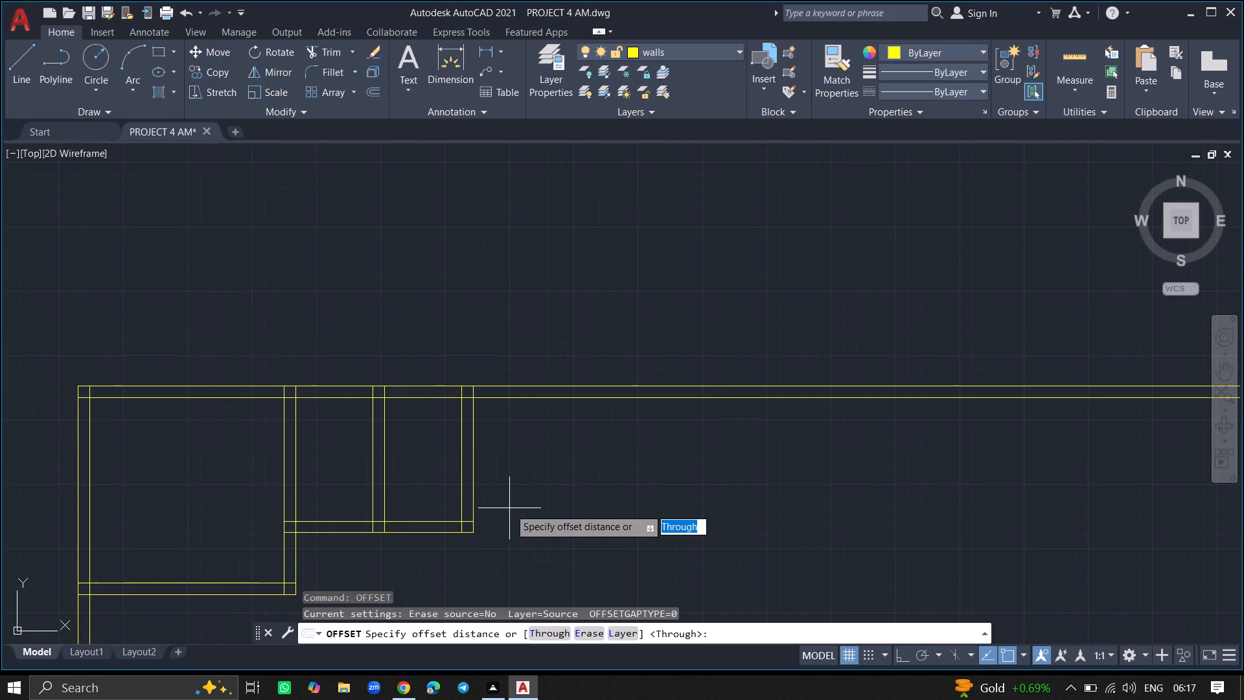
pyautogui.write("12'")
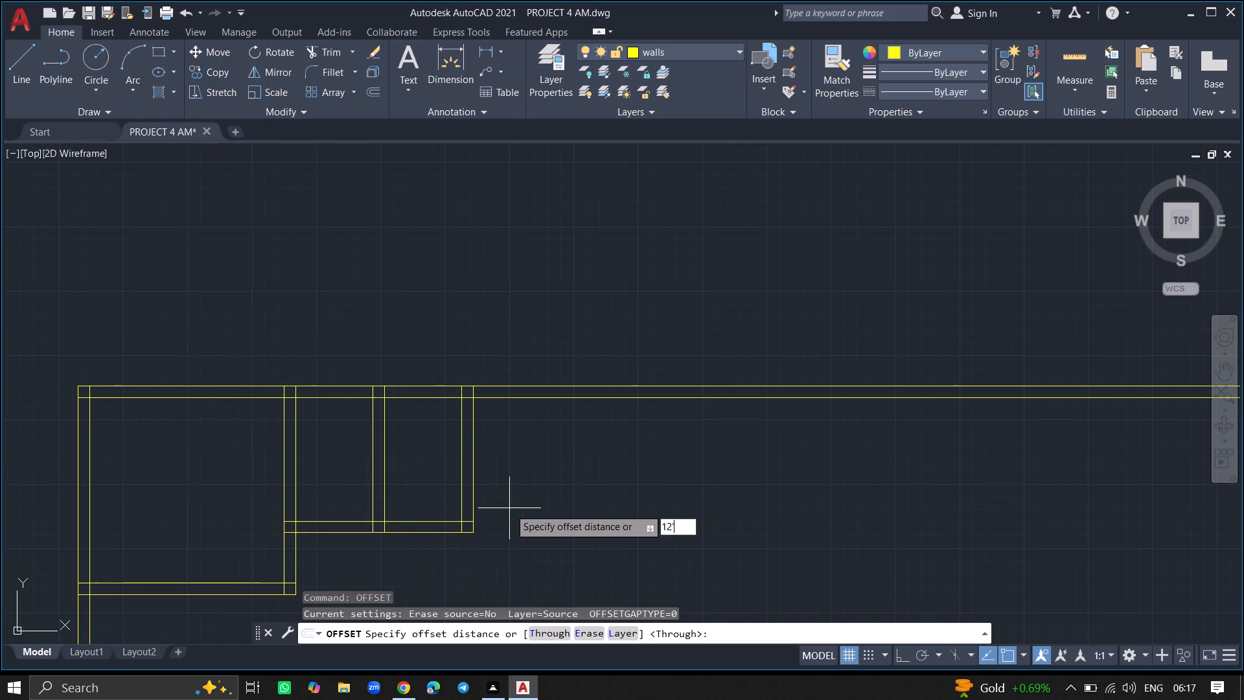
pyautogui.press('Return')
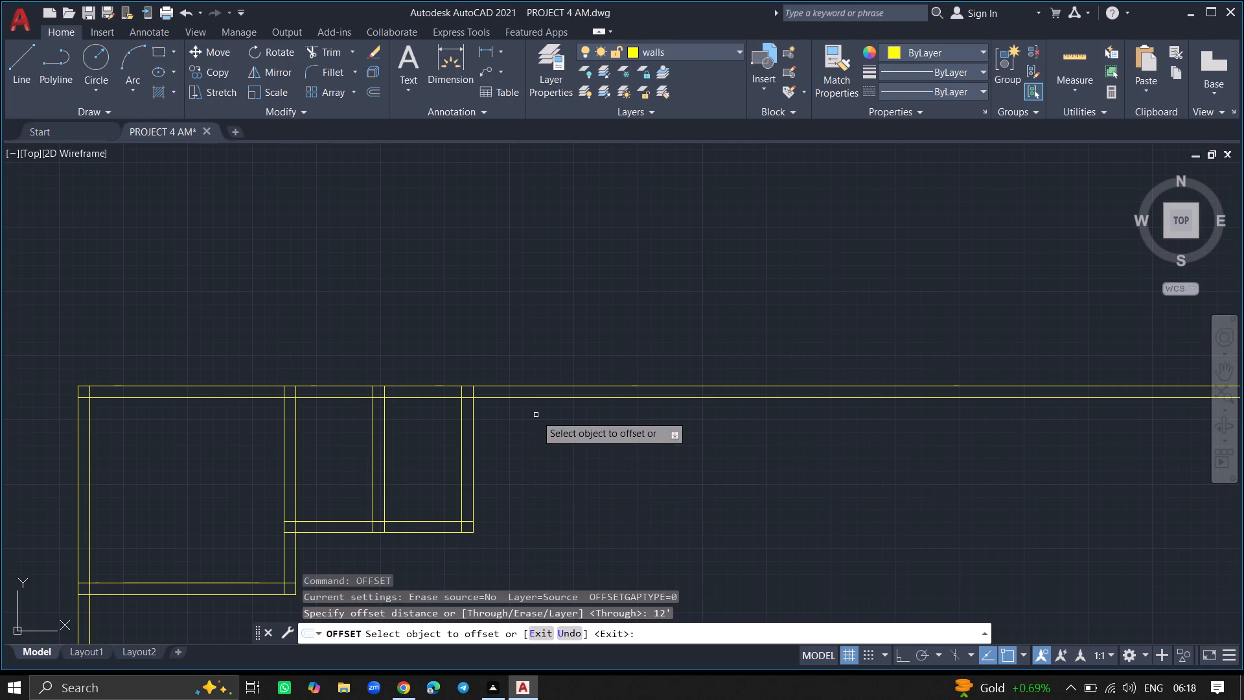
pyautogui.click(537, 399)
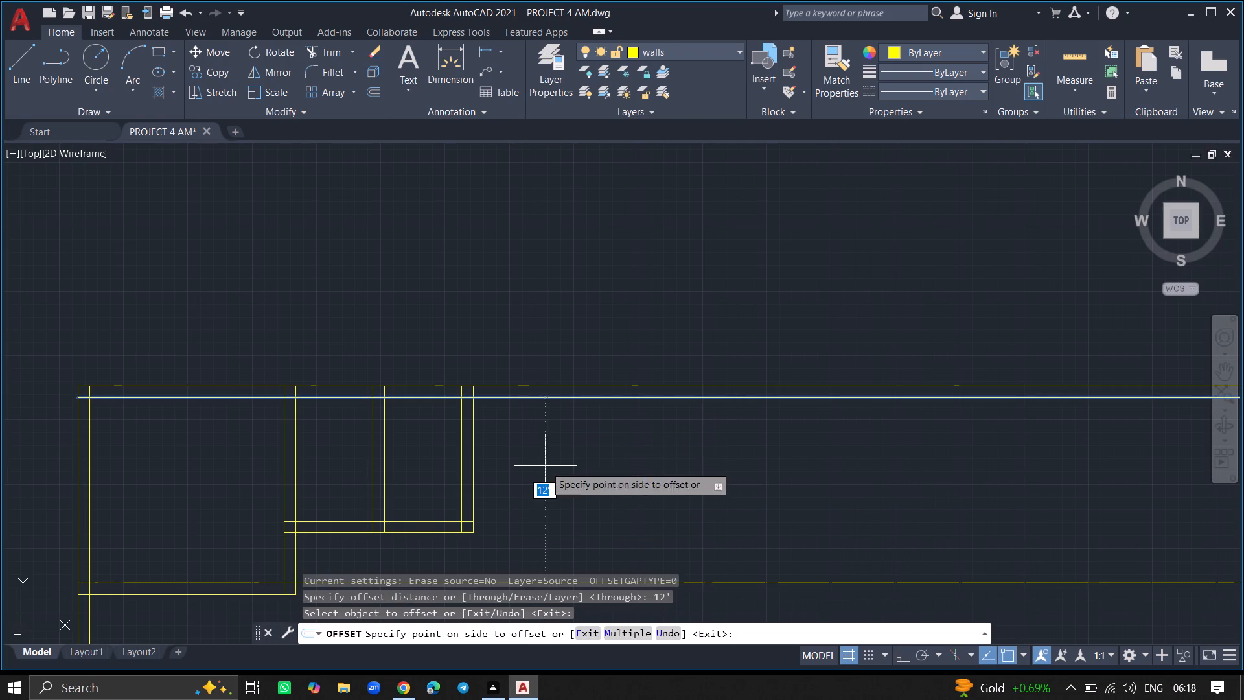
pyautogui.click(545, 475)
pyautogui.press('Return')
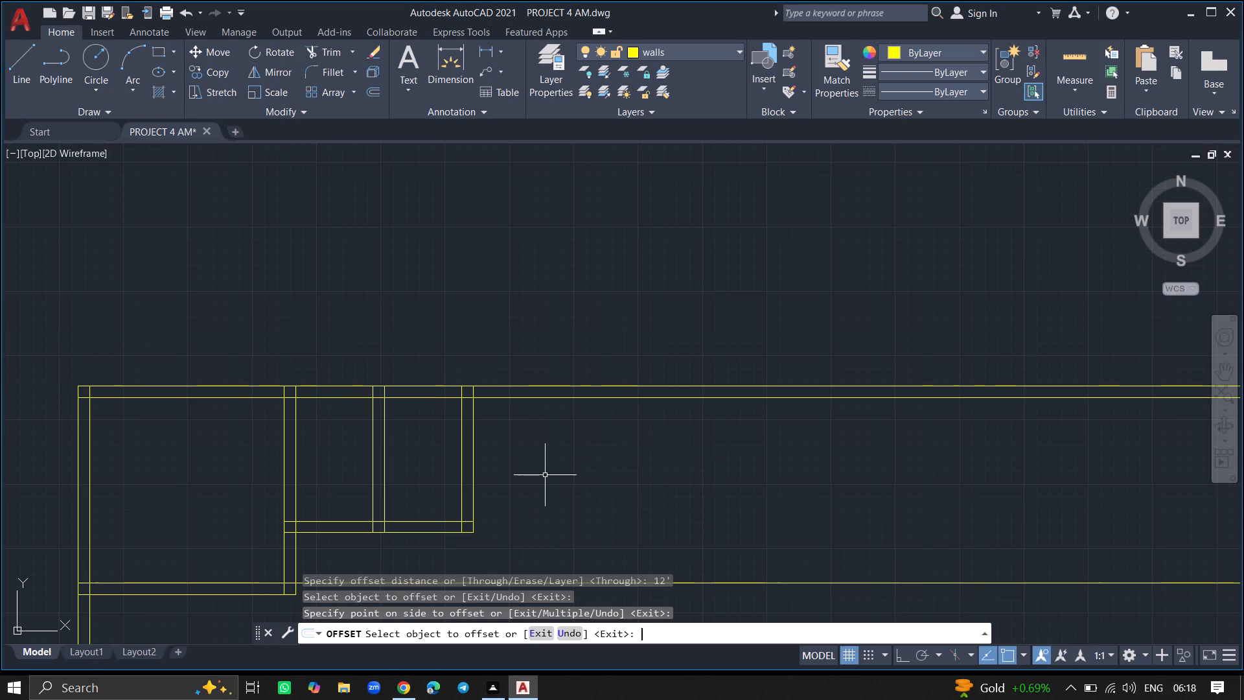
# Offset the new horizontal line 9" downward to give the fourth room's bottom wall its thickness.
pyautogui.keyDown('ctrl'); pyautogui.scroll(-4, 545, 475); pyautogui.keyUp('ctrl')
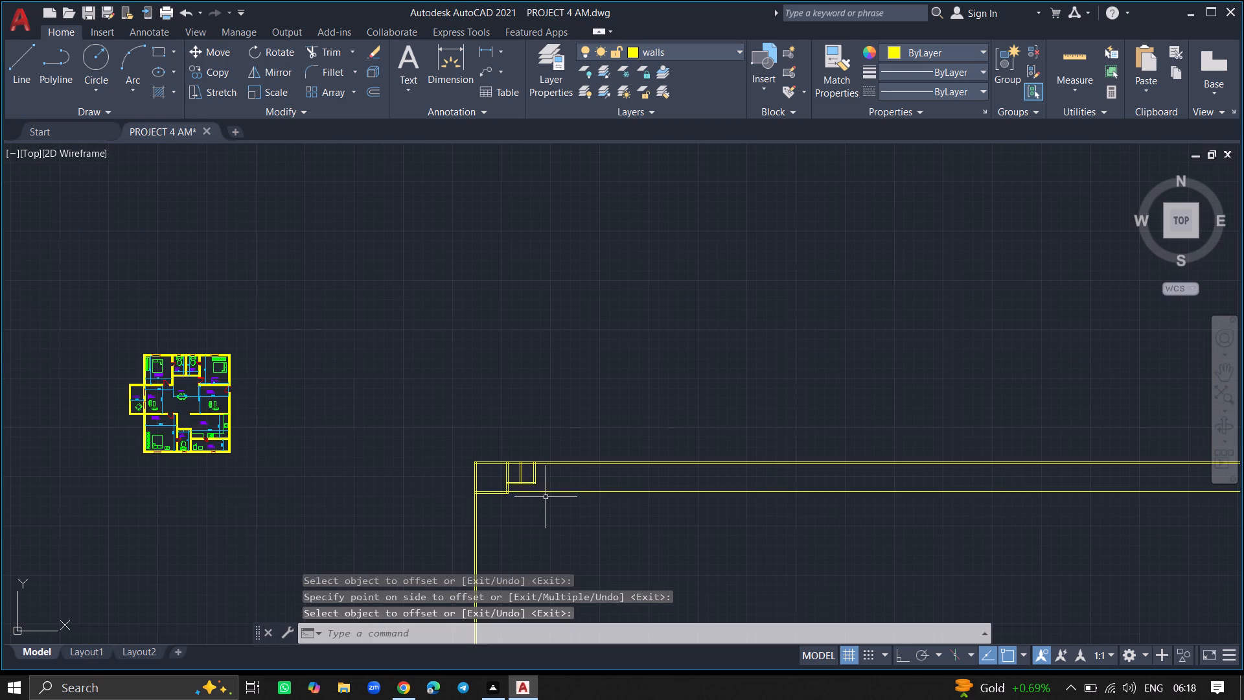
pyautogui.keyDown('ctrl'); pyautogui.scroll(3, 546, 498); pyautogui.keyUp('ctrl')
pyautogui.write('OFFSET')
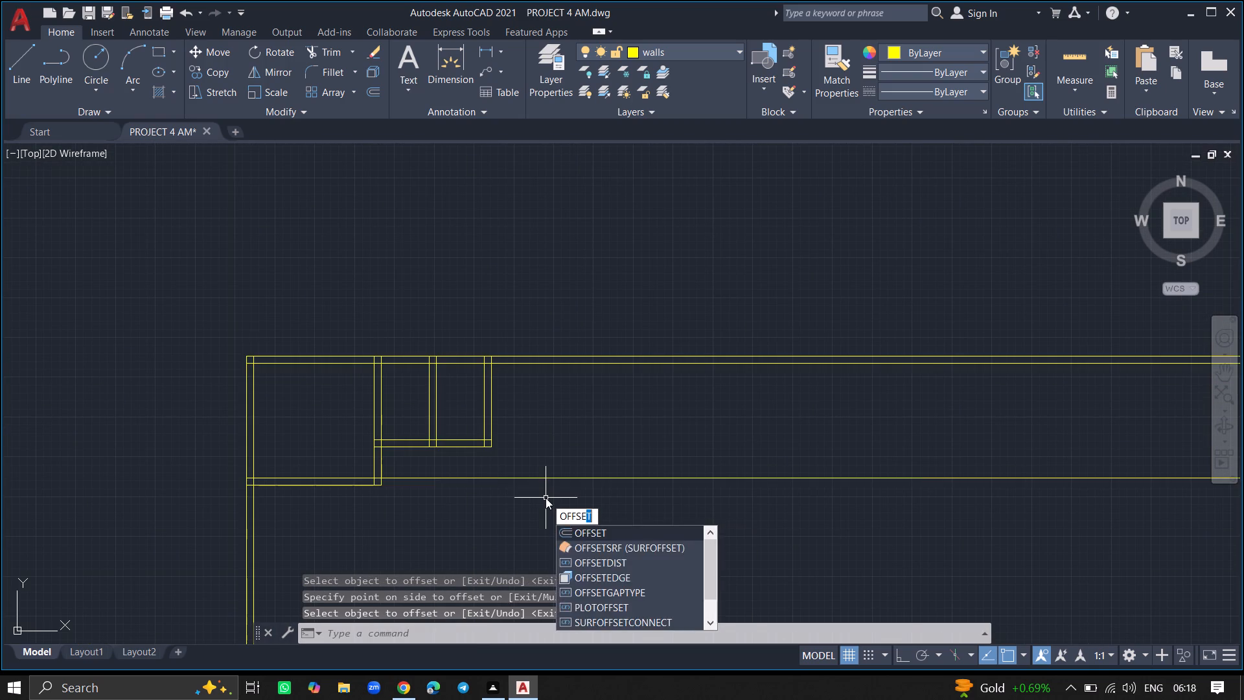
pyautogui.press('Return')
pyautogui.press('9')
pyautogui.hotkey('shift', '"')
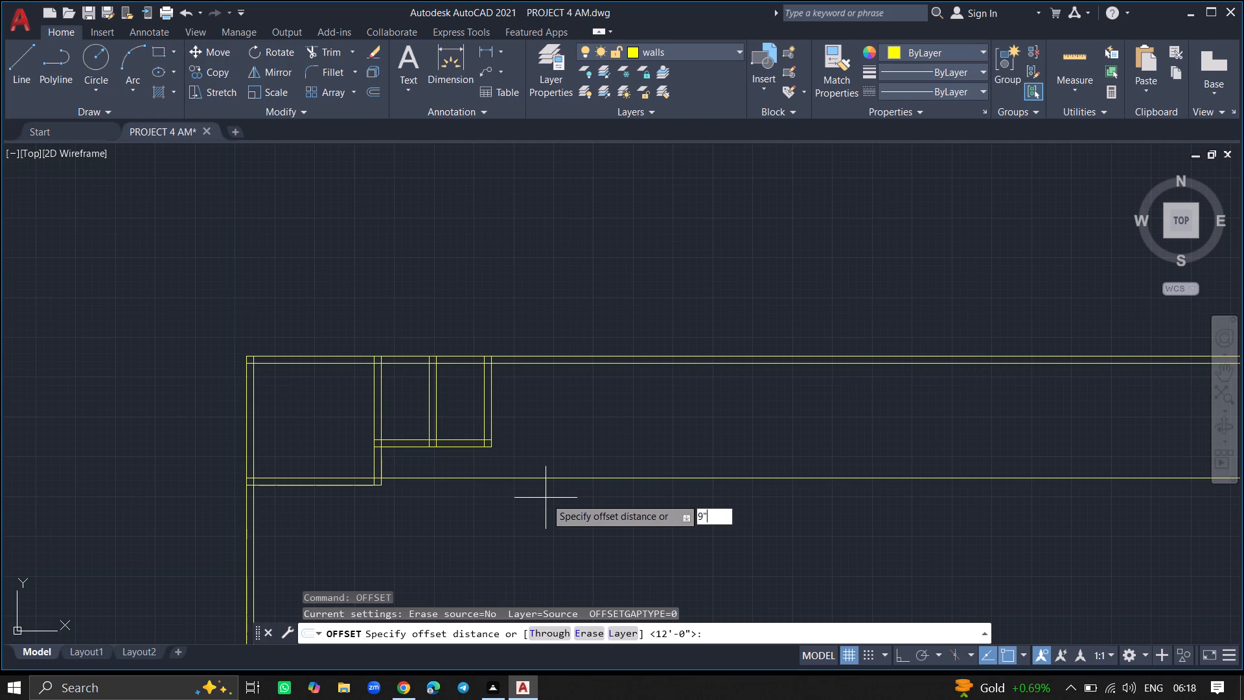
pyautogui.press('Return')
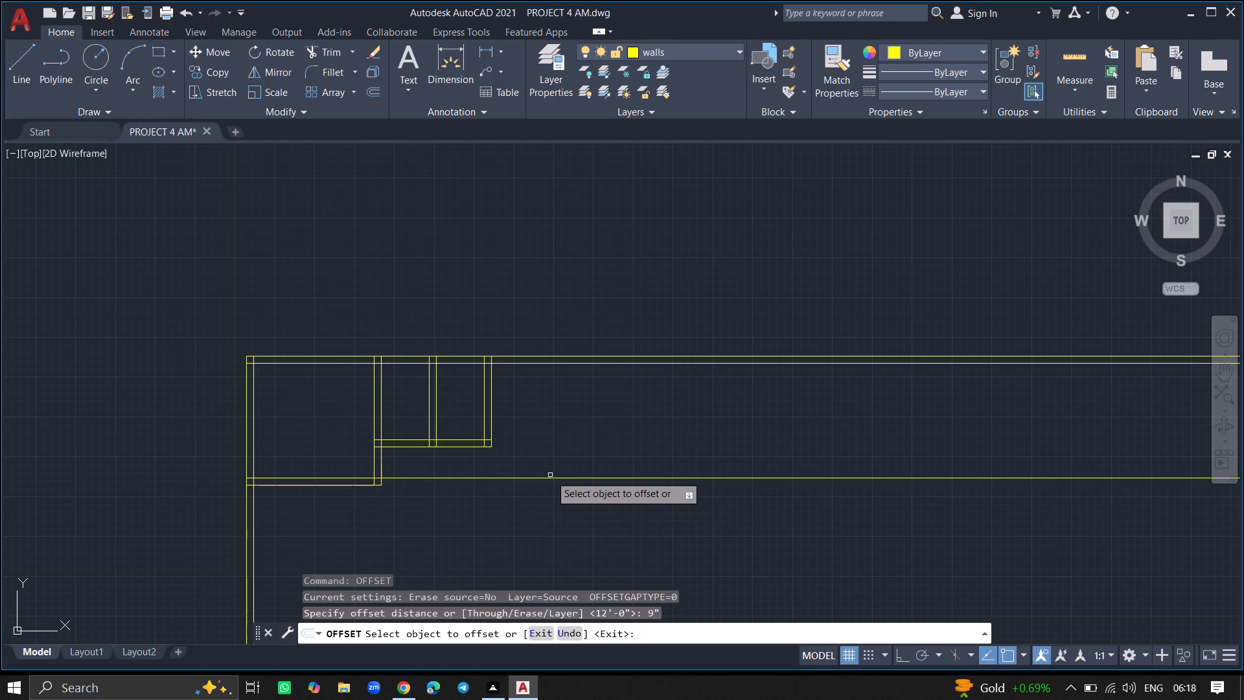
pyautogui.click(550, 475)
pyautogui.click(549, 478)
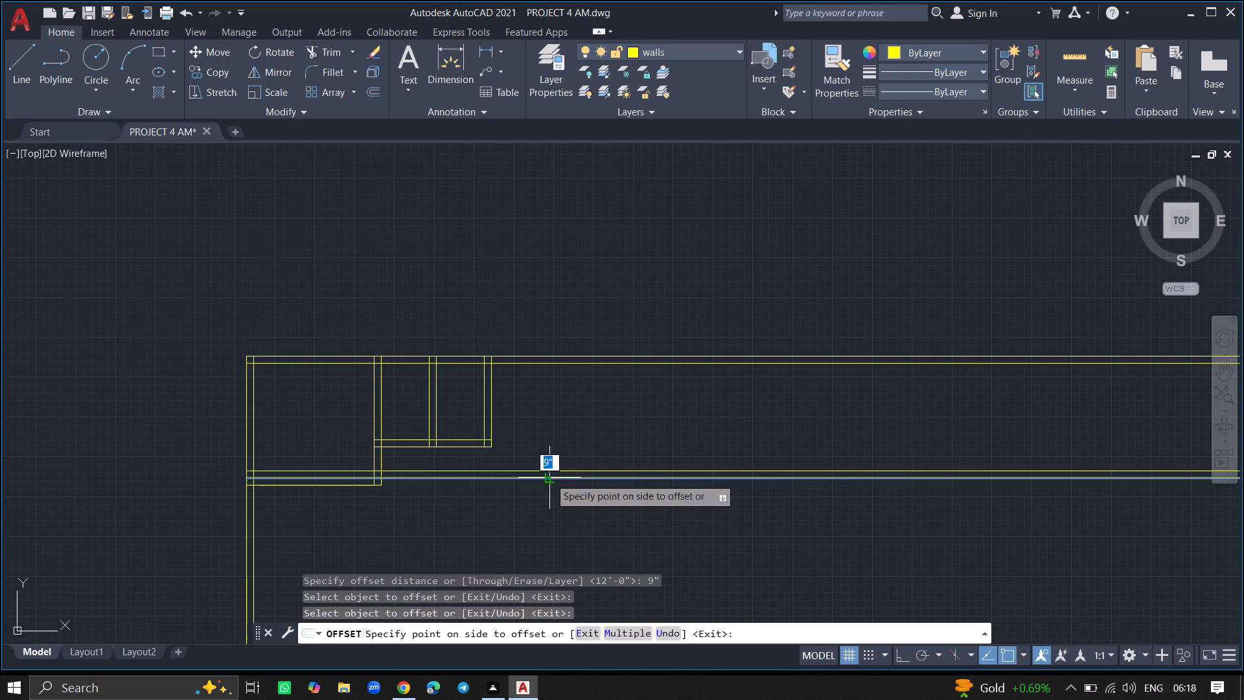
pyautogui.click(549, 514)
pyautogui.press('Return')
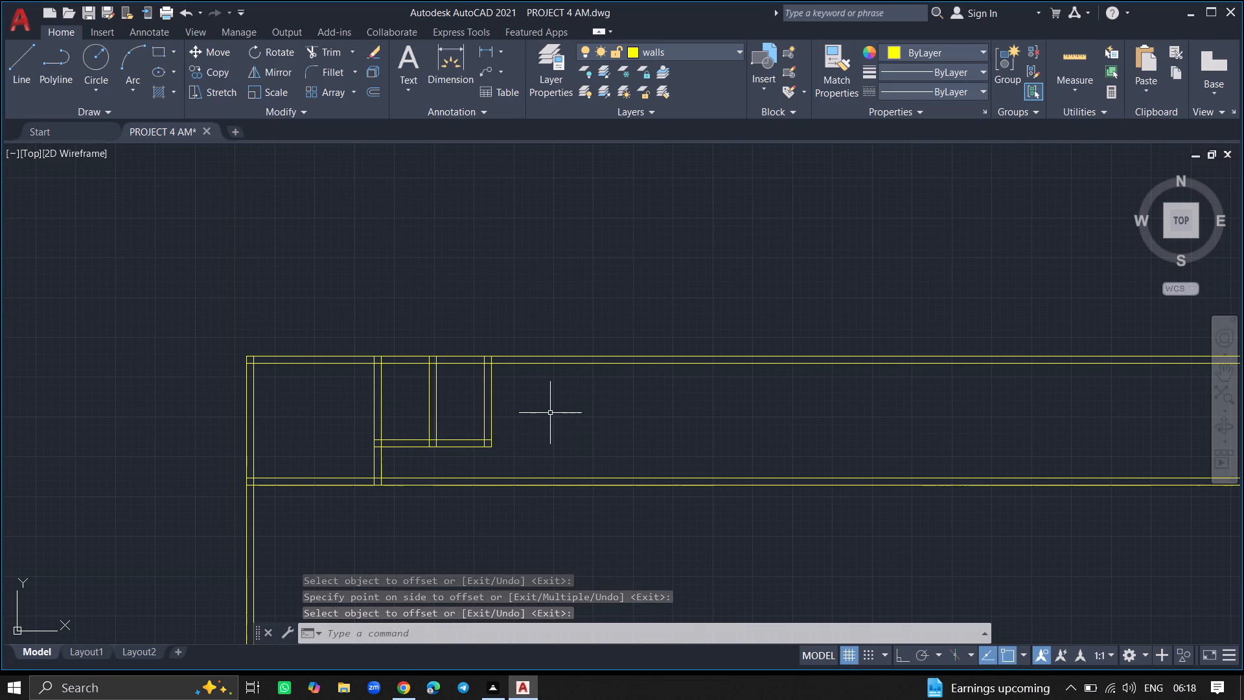
# Extend both lines of the third room's right wall down to the upper line of the fourth room's bottom wall.
pyautogui.write('OFF')
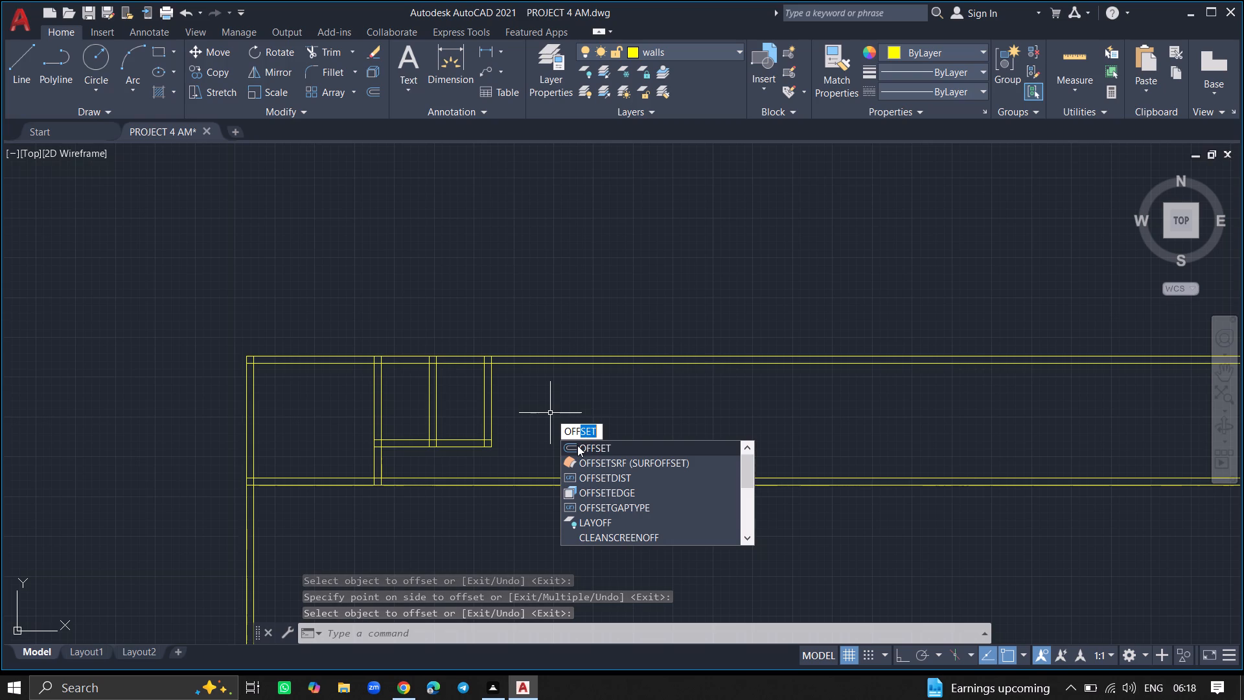
pyautogui.press('Escape')
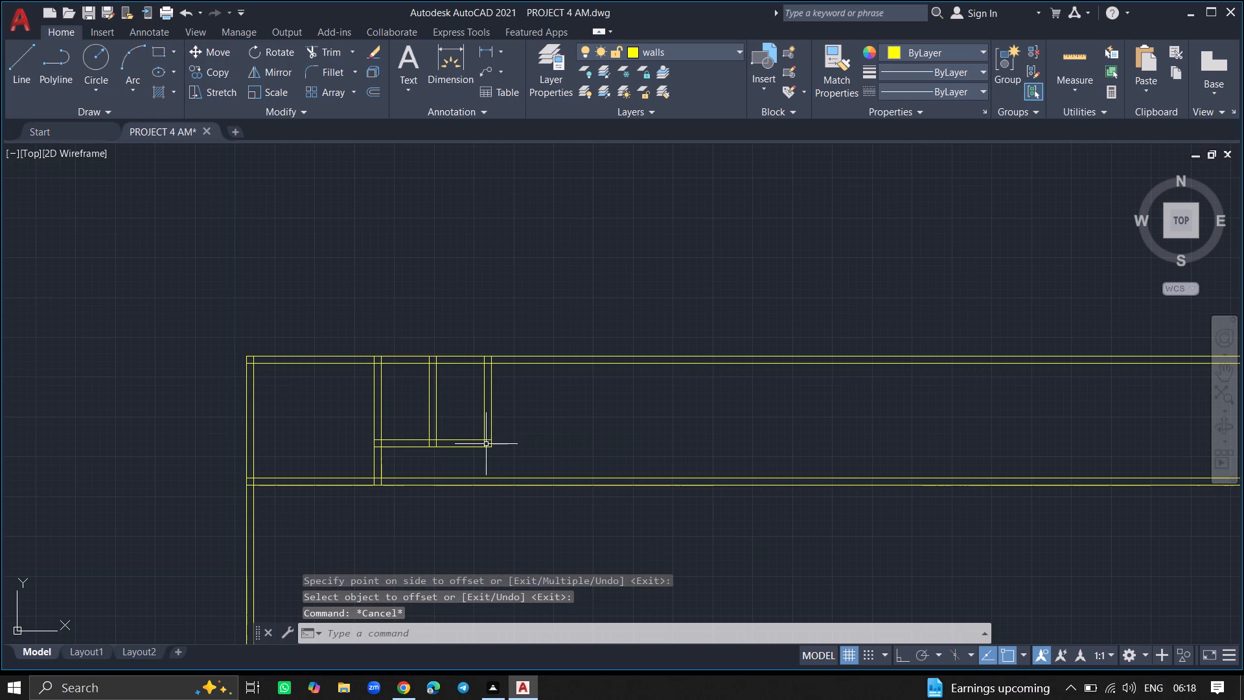
pyautogui.keyDown('ctrl'); pyautogui.scroll(4, 486, 444); pyautogui.keyUp('ctrl')
pyautogui.keyDown('ctrl'); pyautogui.scroll(-2, 584, 491); pyautogui.keyUp('ctrl')
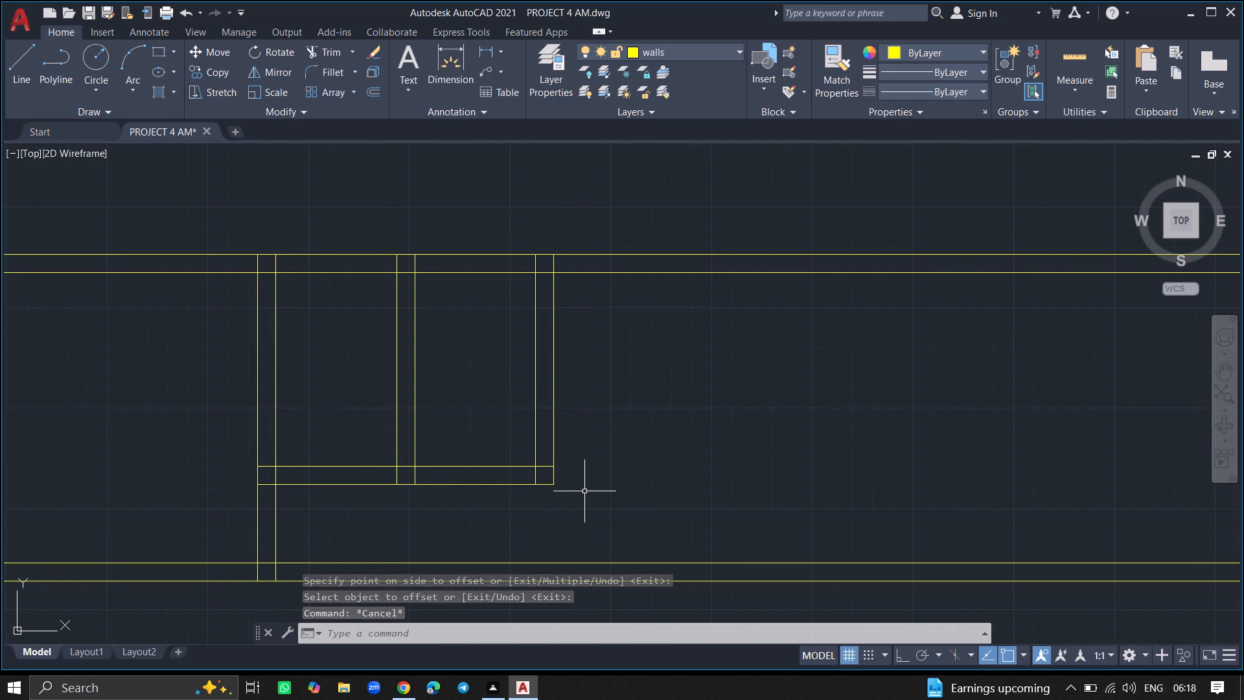
pyautogui.write('EX')
pyautogui.press('Return')
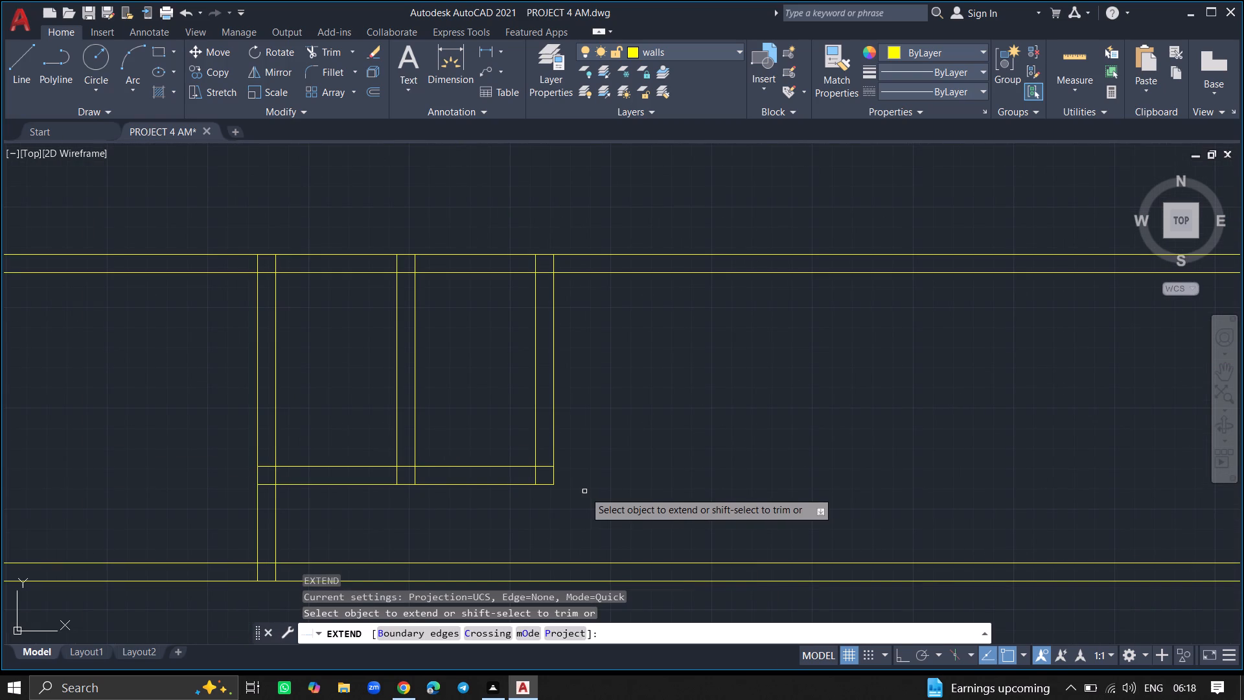
pyautogui.click(554, 480)
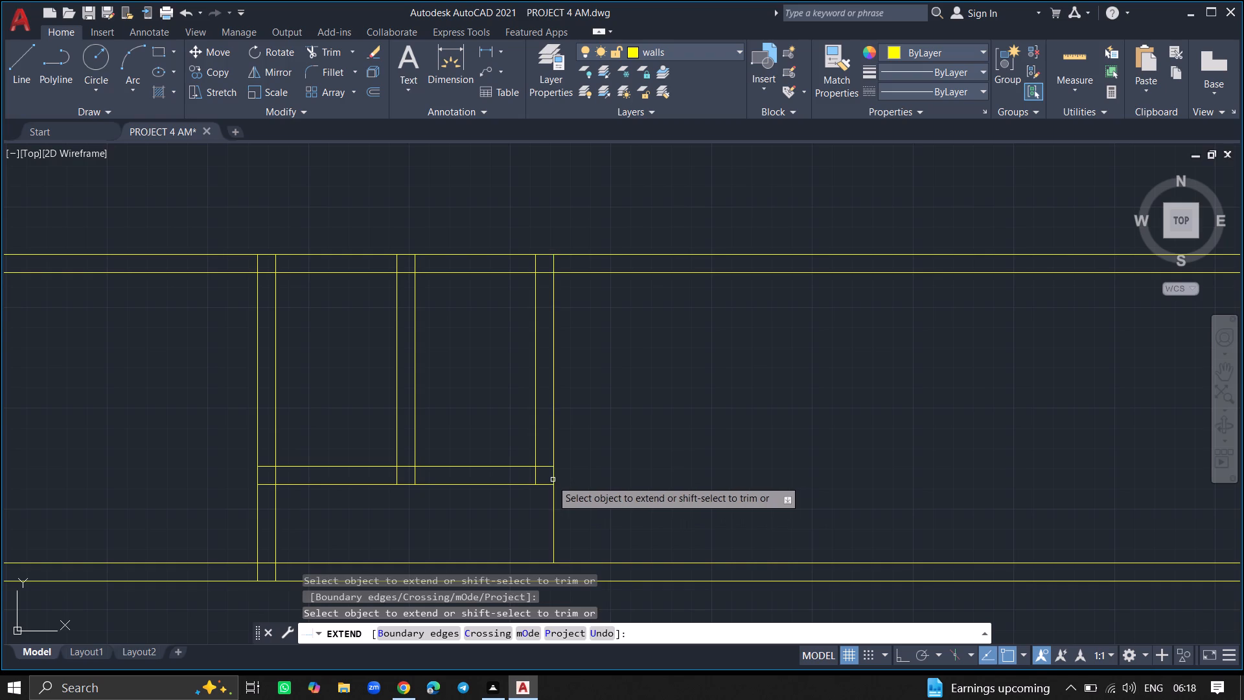
pyautogui.click(536, 479)
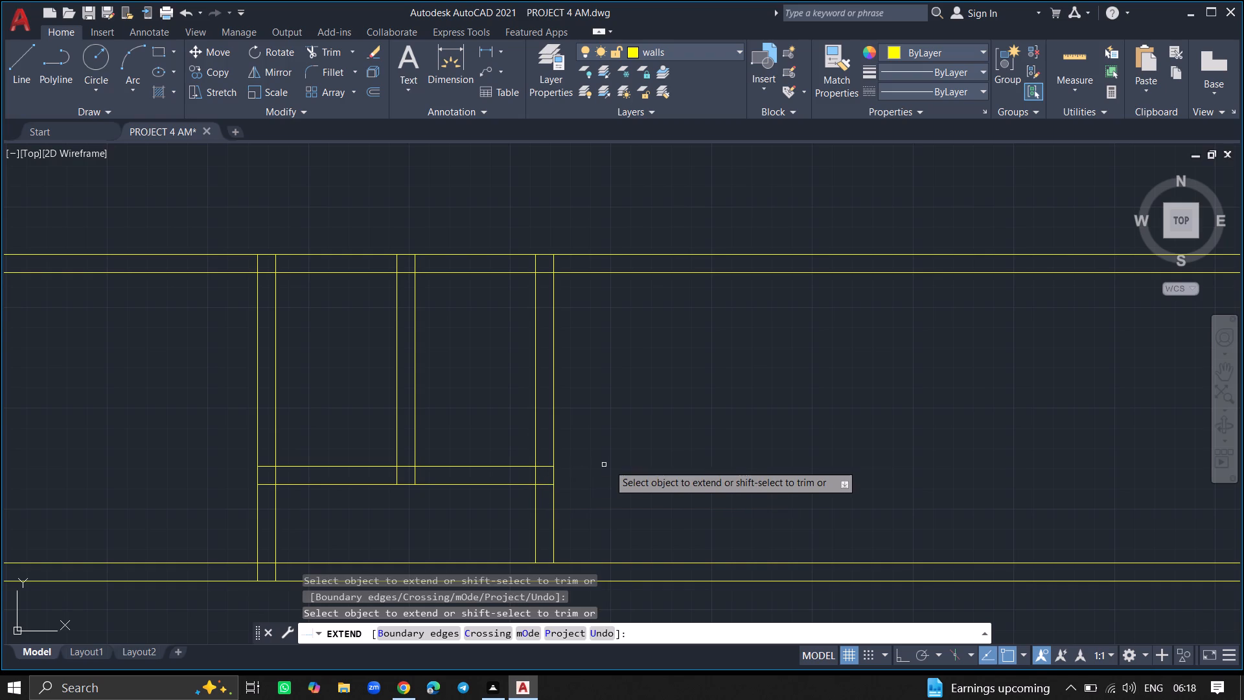
pyautogui.press('Return')
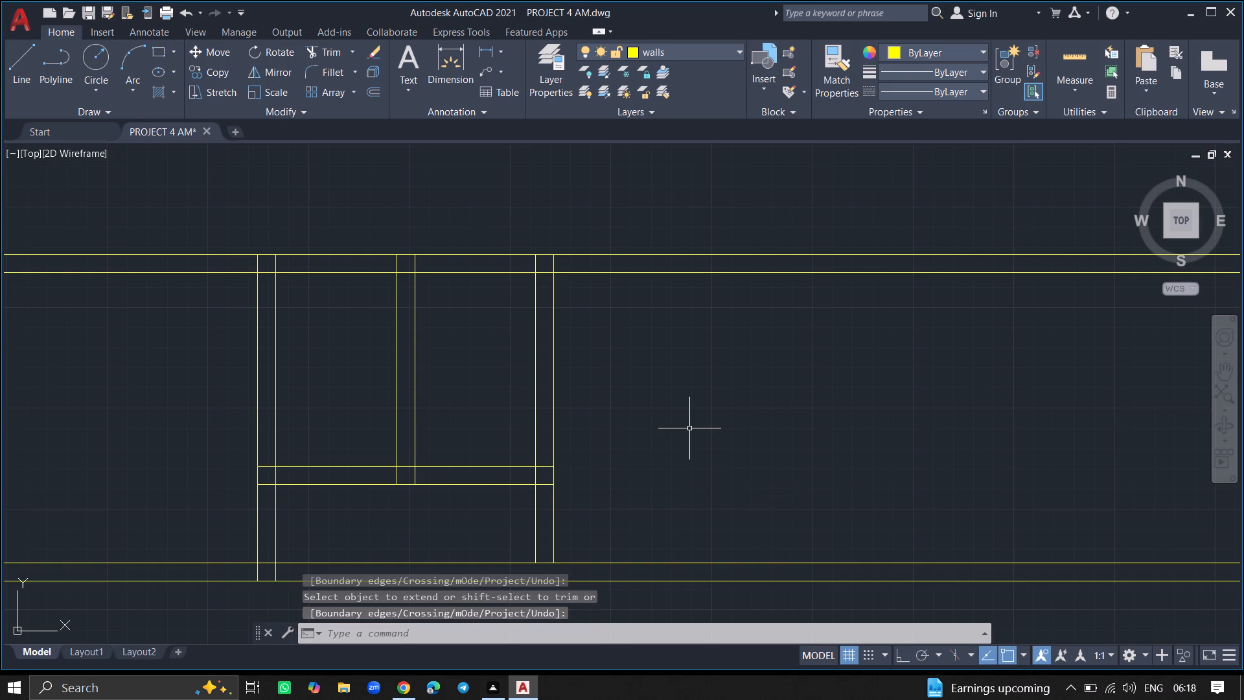
# Offset the outer line of the third room's right wall 12'7" to the right to set the fourth room's width.
pyautogui.write('OFF')
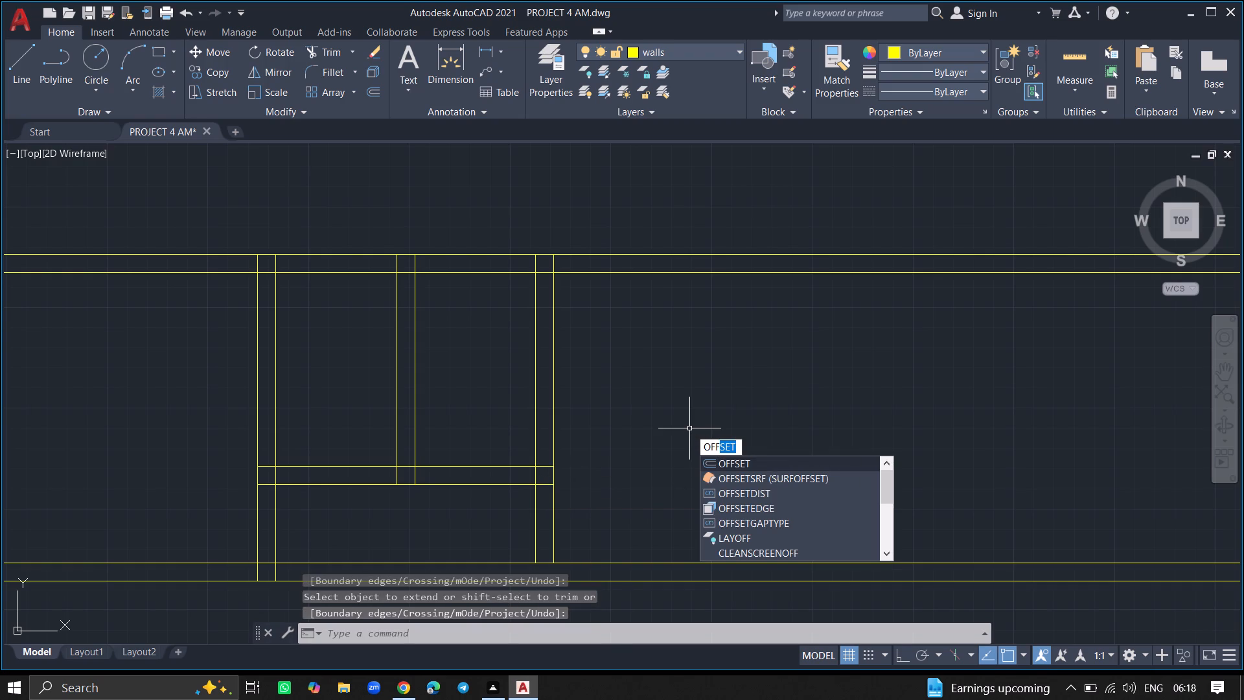
pyautogui.click(715, 461)
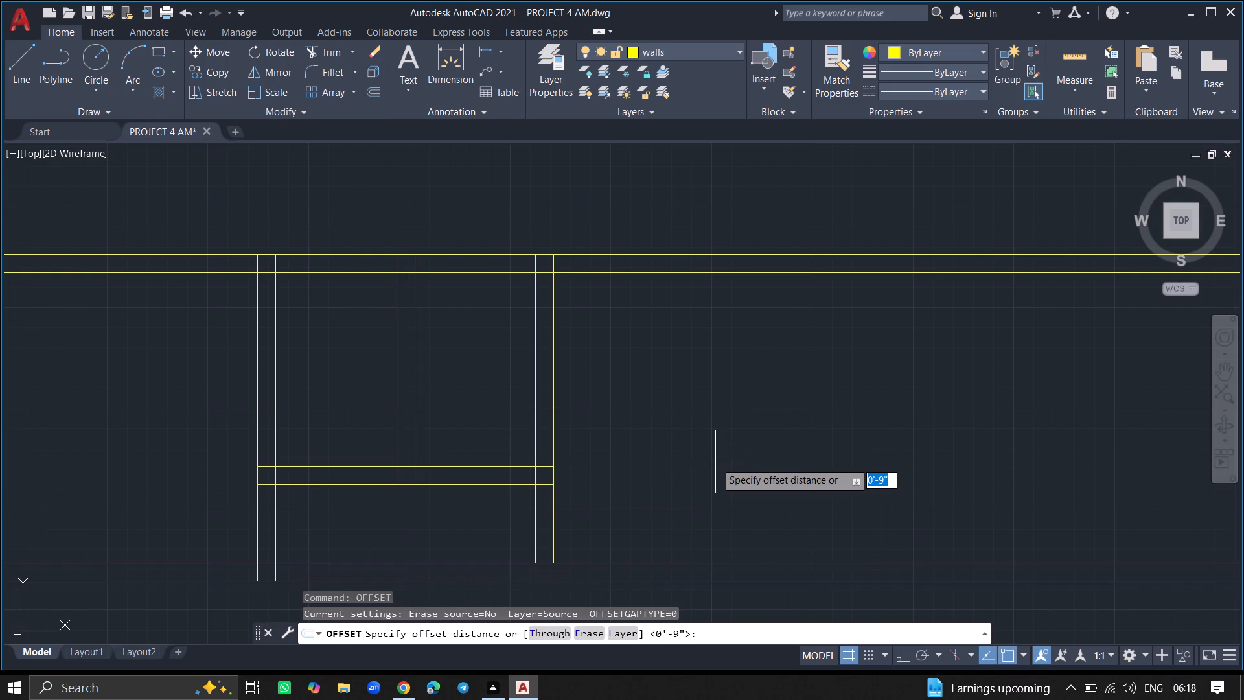
pyautogui.press('1')
pyautogui.press('2')
pyautogui.press("'")
pyautogui.press('7')
pyautogui.hotkey('shift', '"')
pyautogui.press('Return')
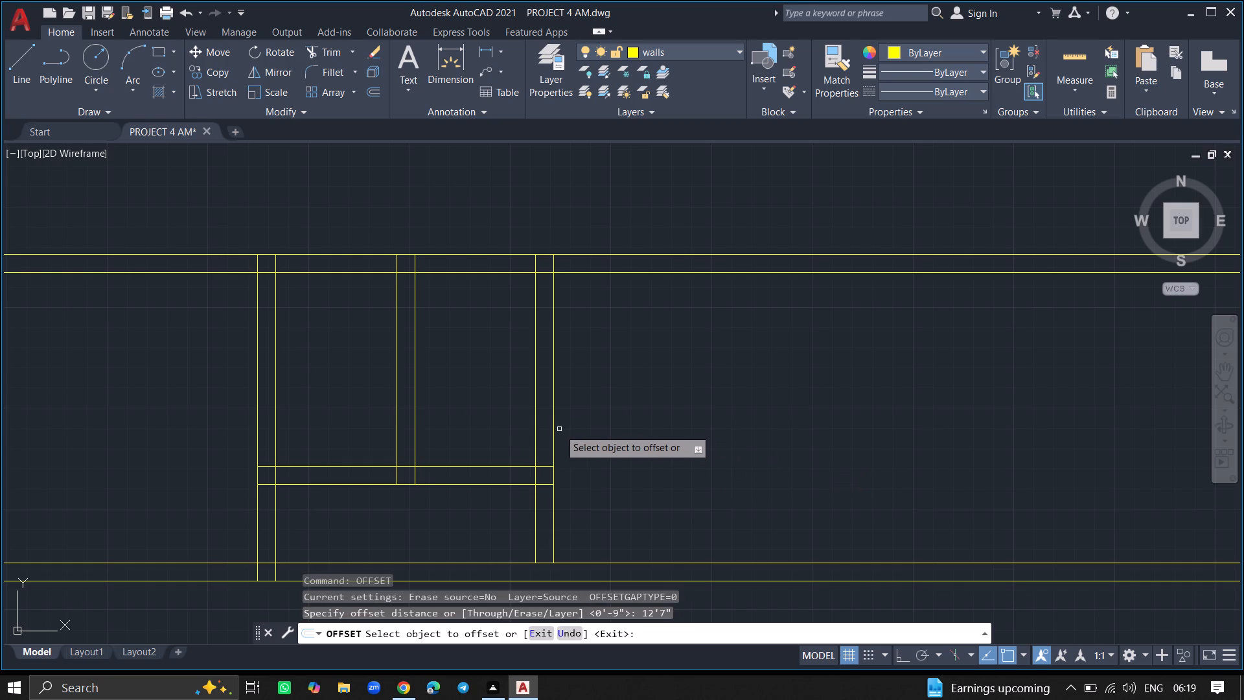
pyautogui.moveTo(555, 430); pyautogui.dragTo(666, 412)
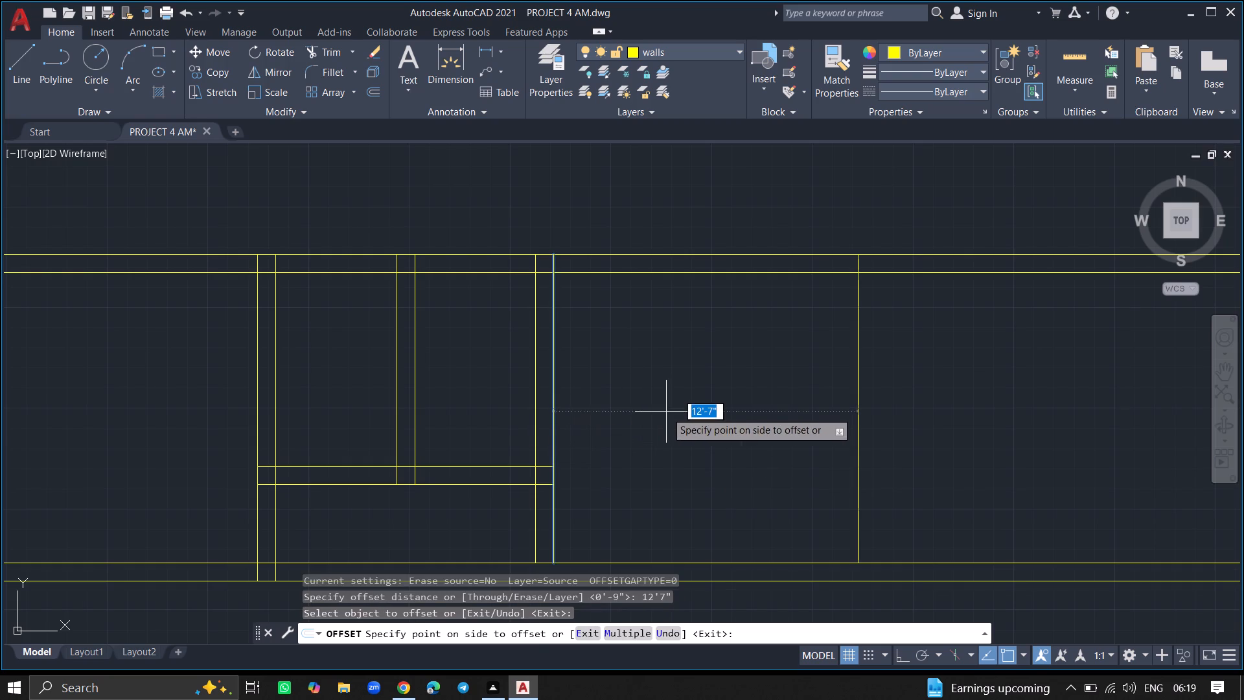
pyautogui.click(666, 412)
pyautogui.press('Return')
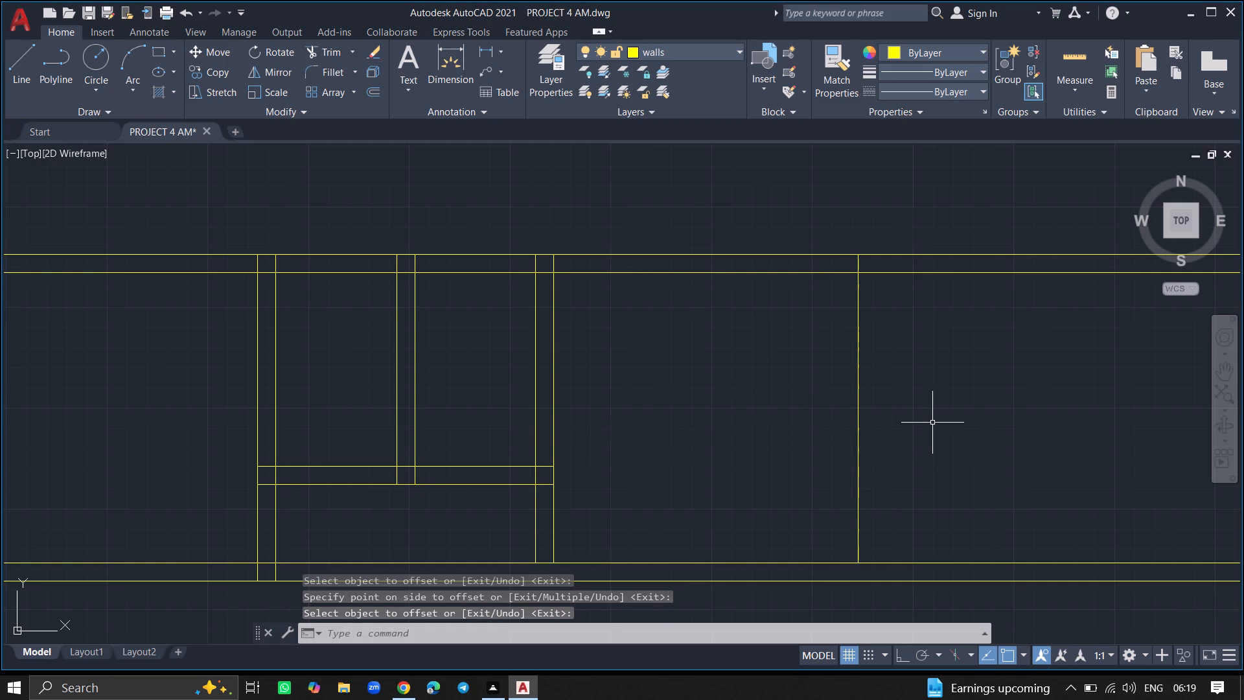
# Offset the new vertical line 9" to the right to give the fourth room's right wall its thickness.
pyautogui.press('o')
pyautogui.write('FF')
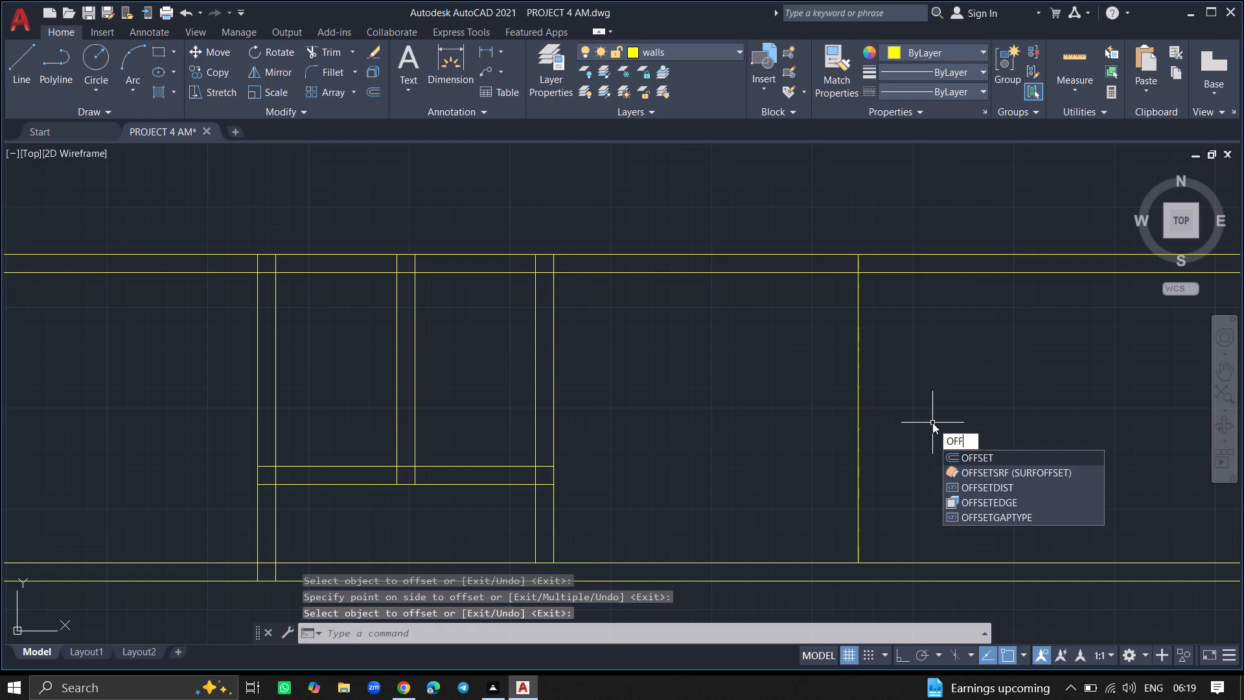
pyautogui.write('SET')
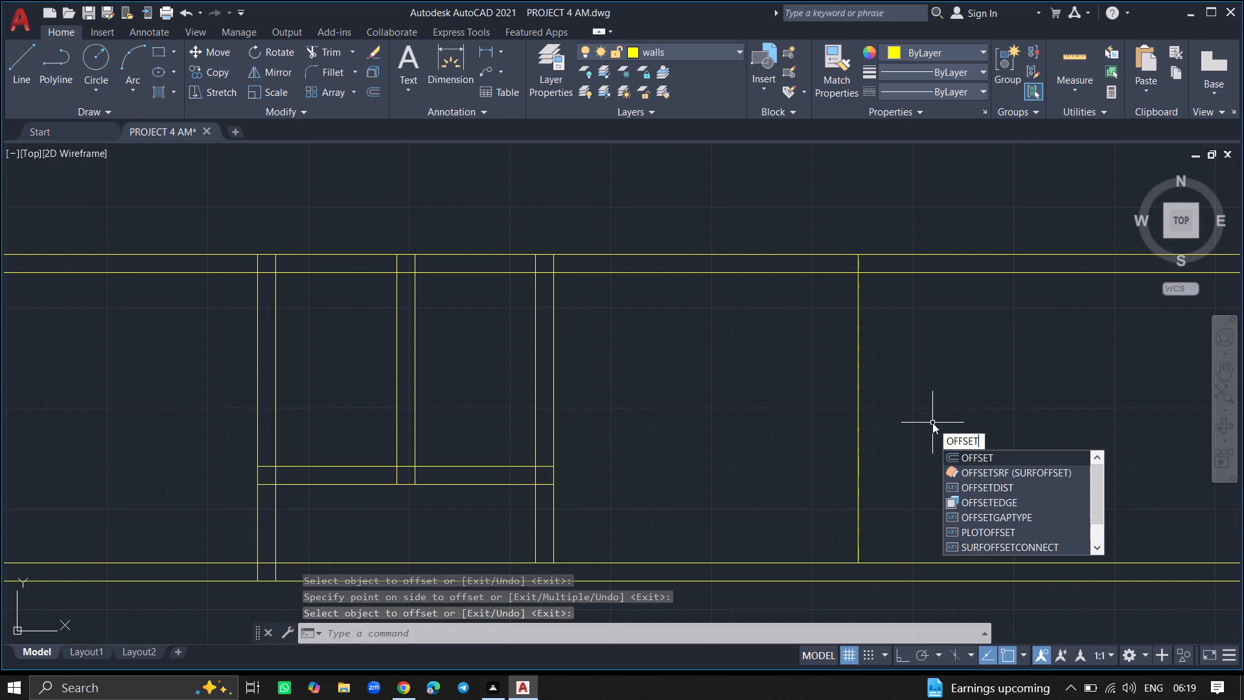
pyautogui.press('Return')
pyautogui.press('9')
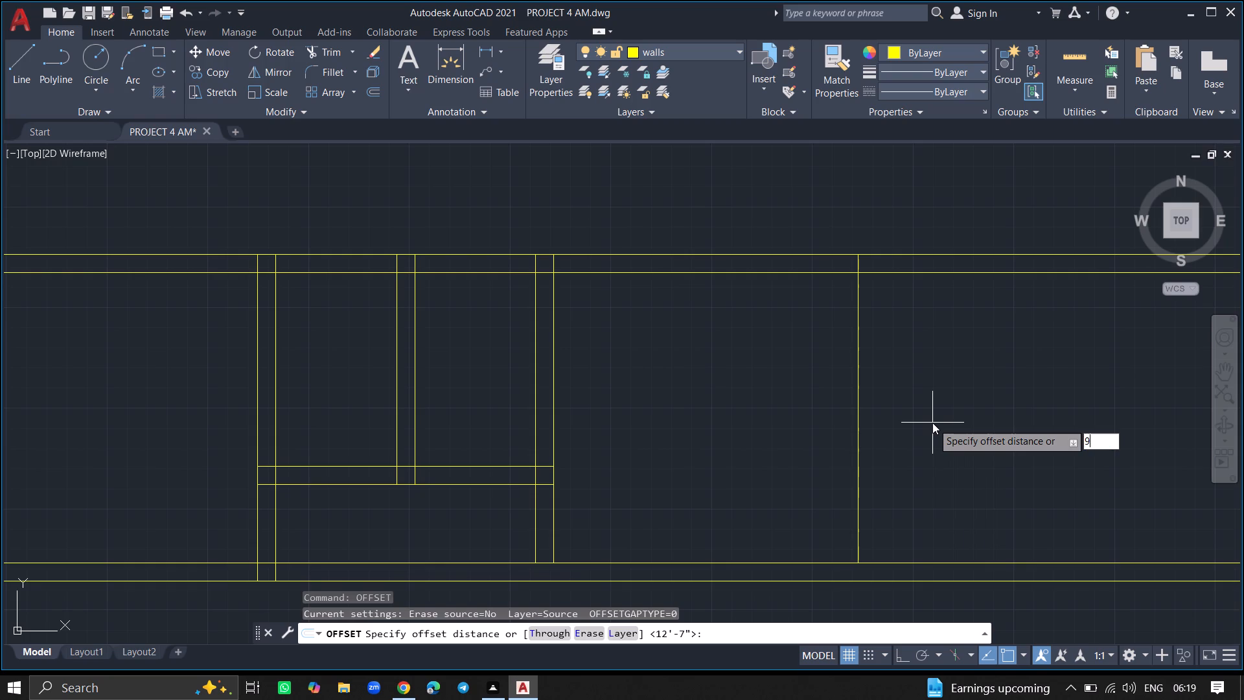
pyautogui.hotkey('shift', '"')
pyautogui.press('Return')
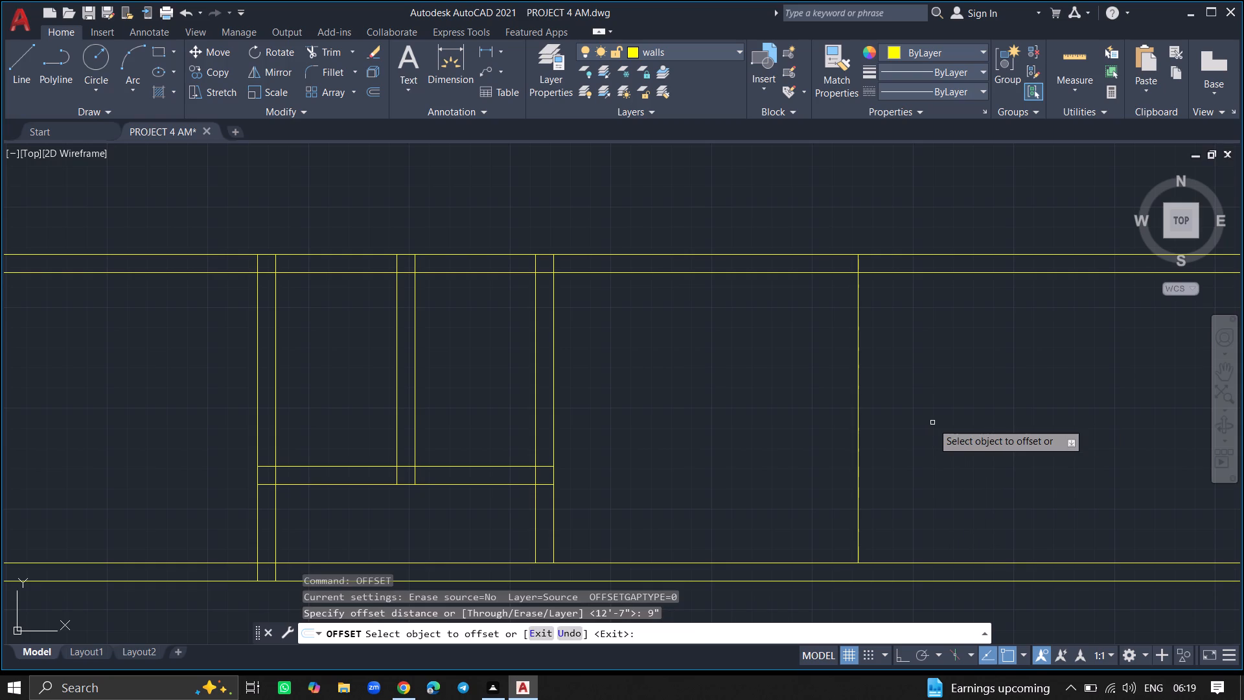
pyautogui.click(858, 436)
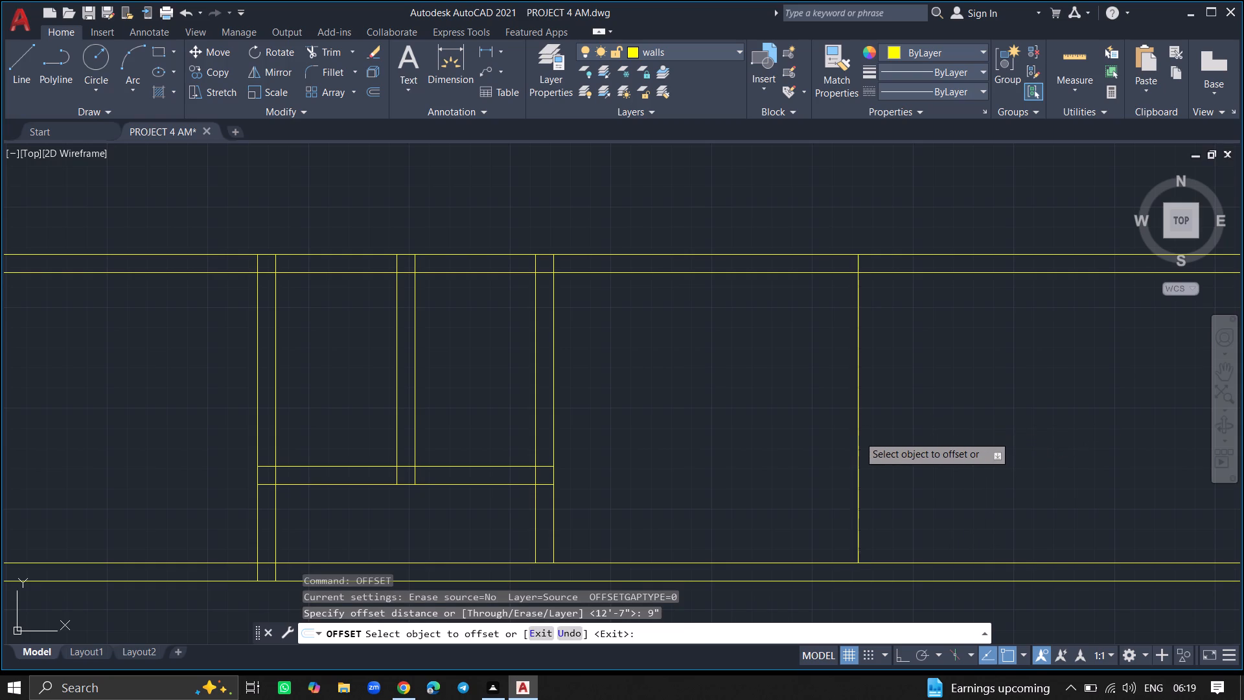
pyautogui.click(893, 438)
pyautogui.press('Return')
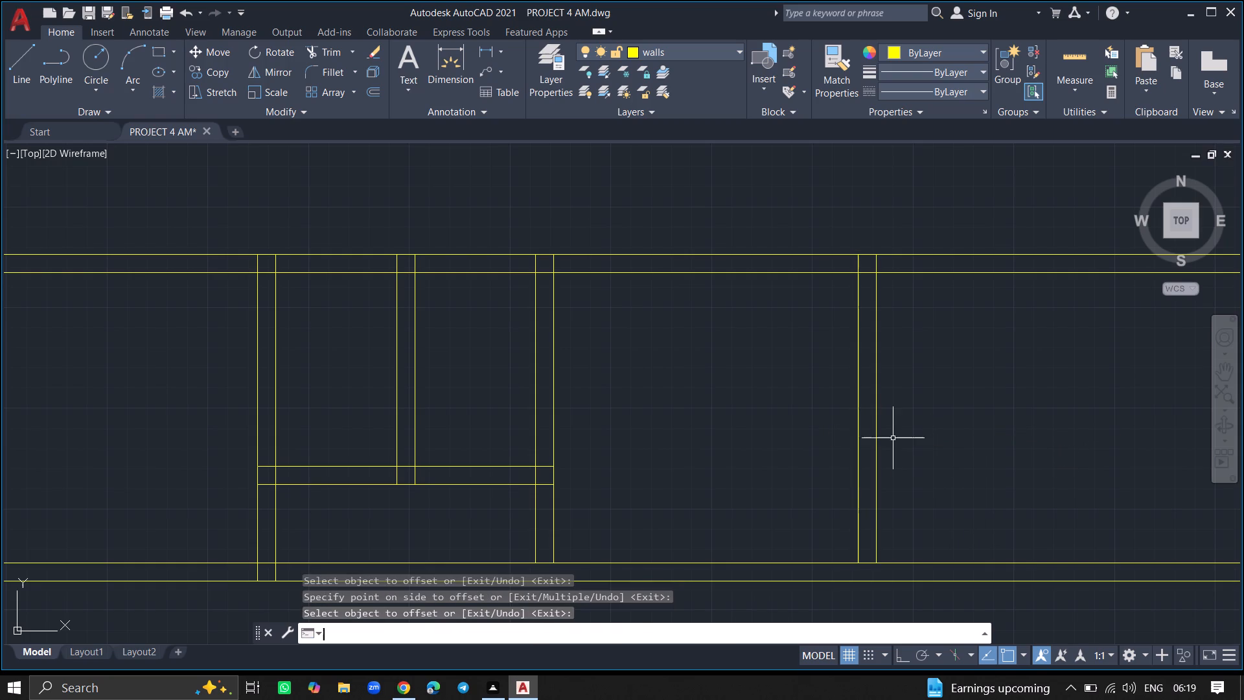
# Extend both lines of the fourth room's right and left walls down to the lower line of its bottom wall.
pyautogui.write('EX')
pyautogui.press('Return')
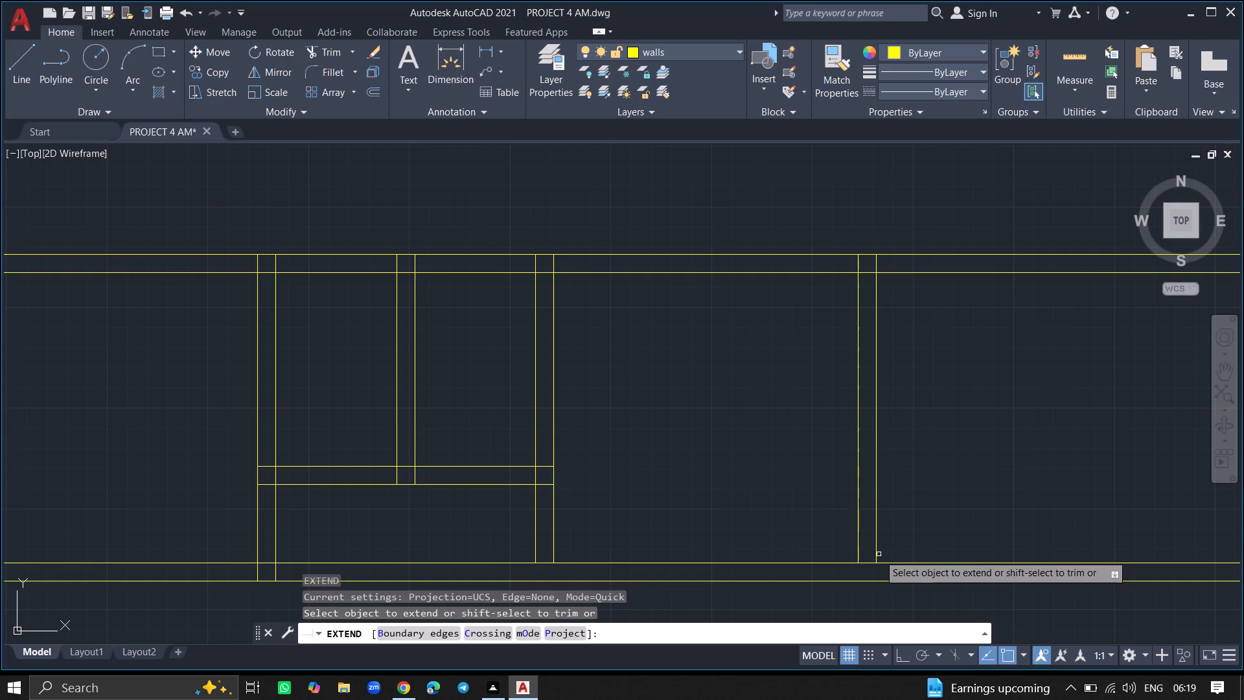
pyautogui.click(875, 554)
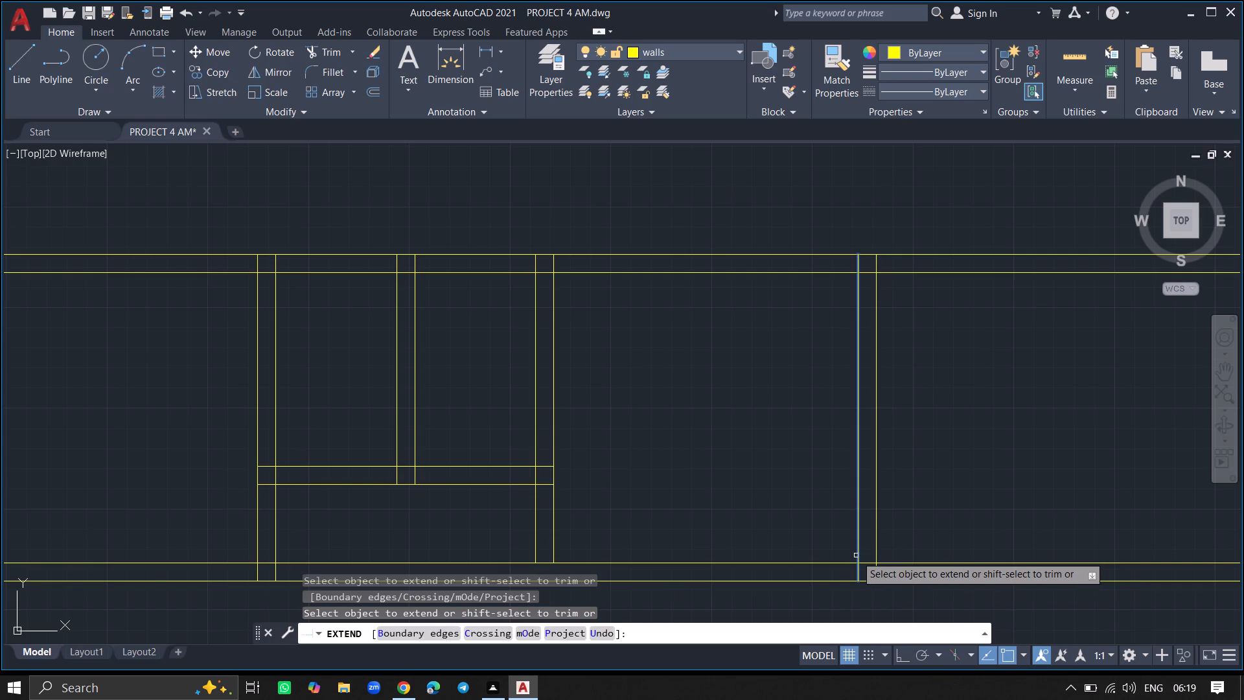
pyautogui.click(856, 555)
pyautogui.keyDown('ctrl'); pyautogui.scroll(-3, 816, 522); pyautogui.keyUp('ctrl')
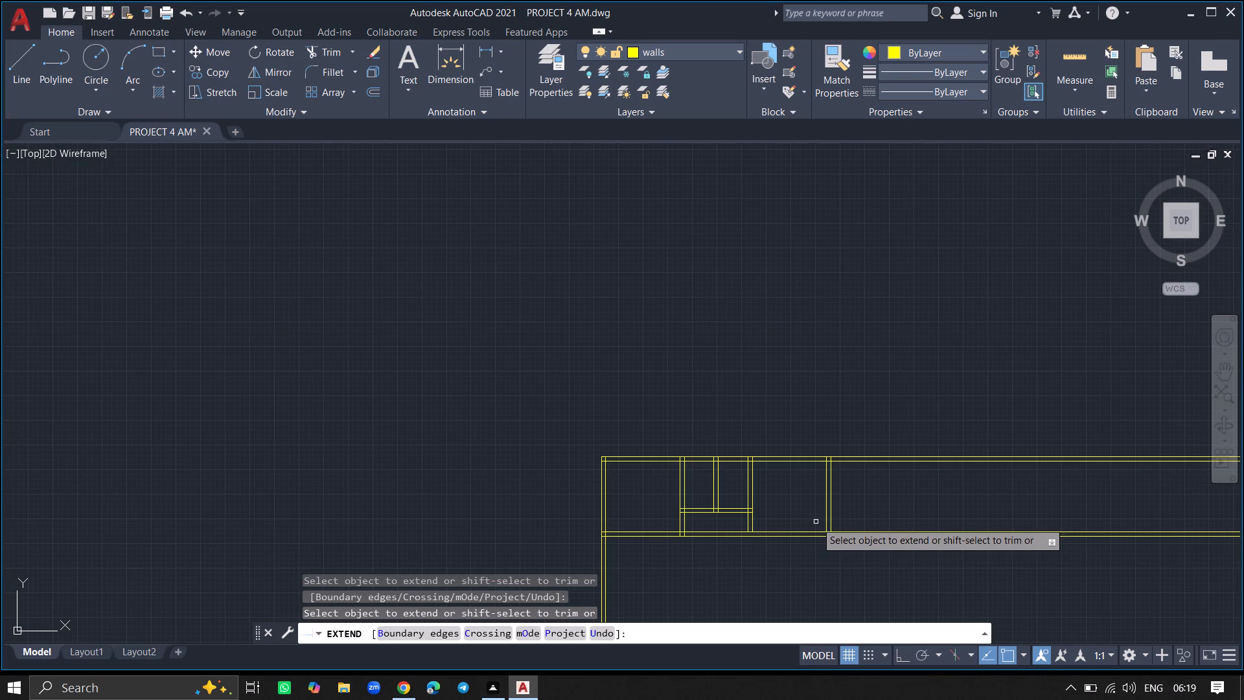
pyautogui.keyDown('ctrl'); pyautogui.scroll(4, 769, 535); pyautogui.keyUp('ctrl')
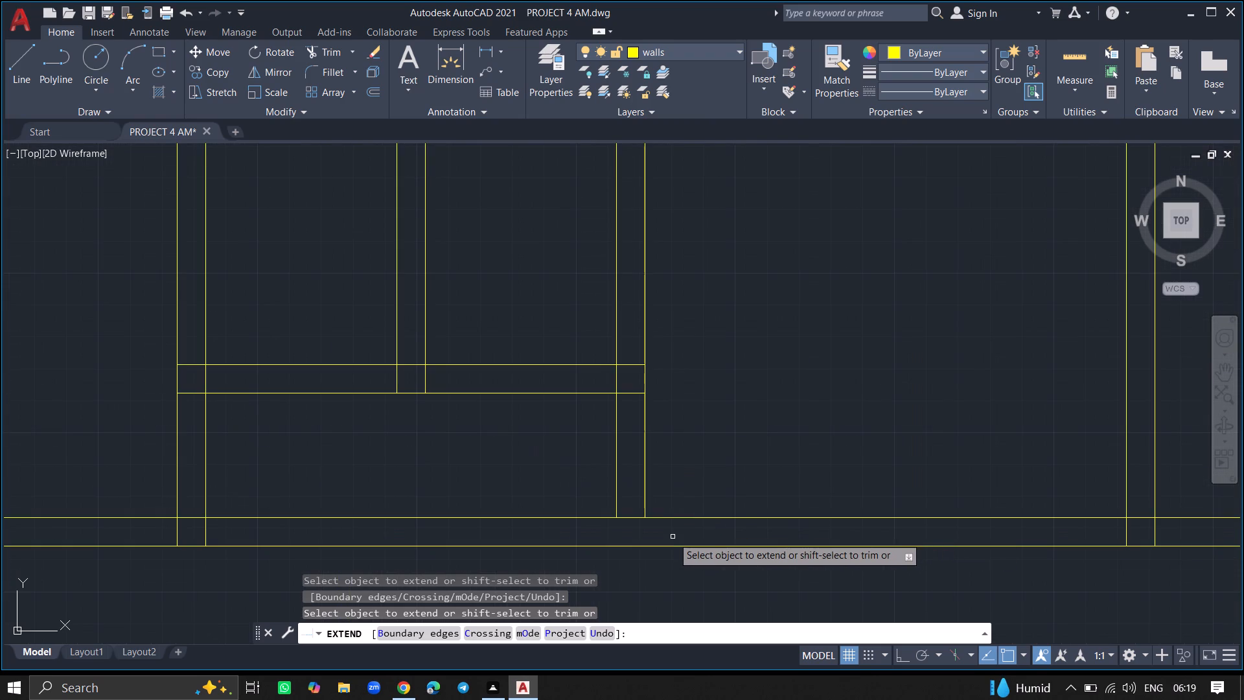
pyautogui.click(645, 506)
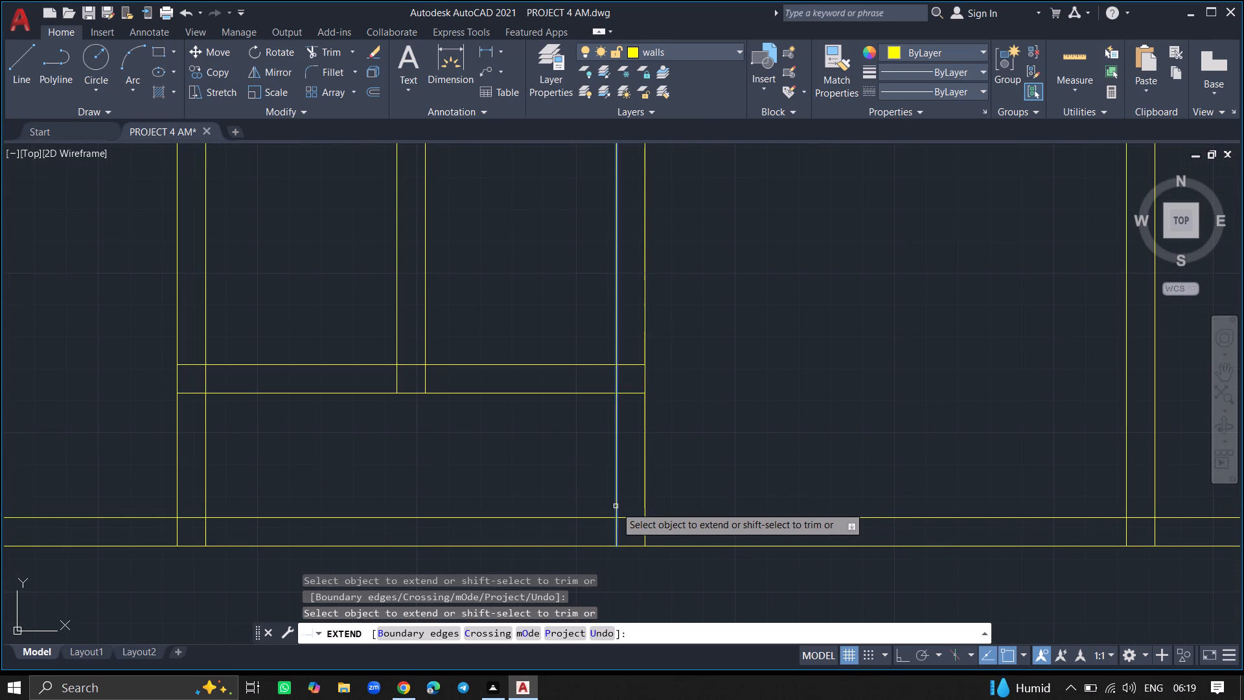
pyautogui.click(616, 506)
pyautogui.press('Return')
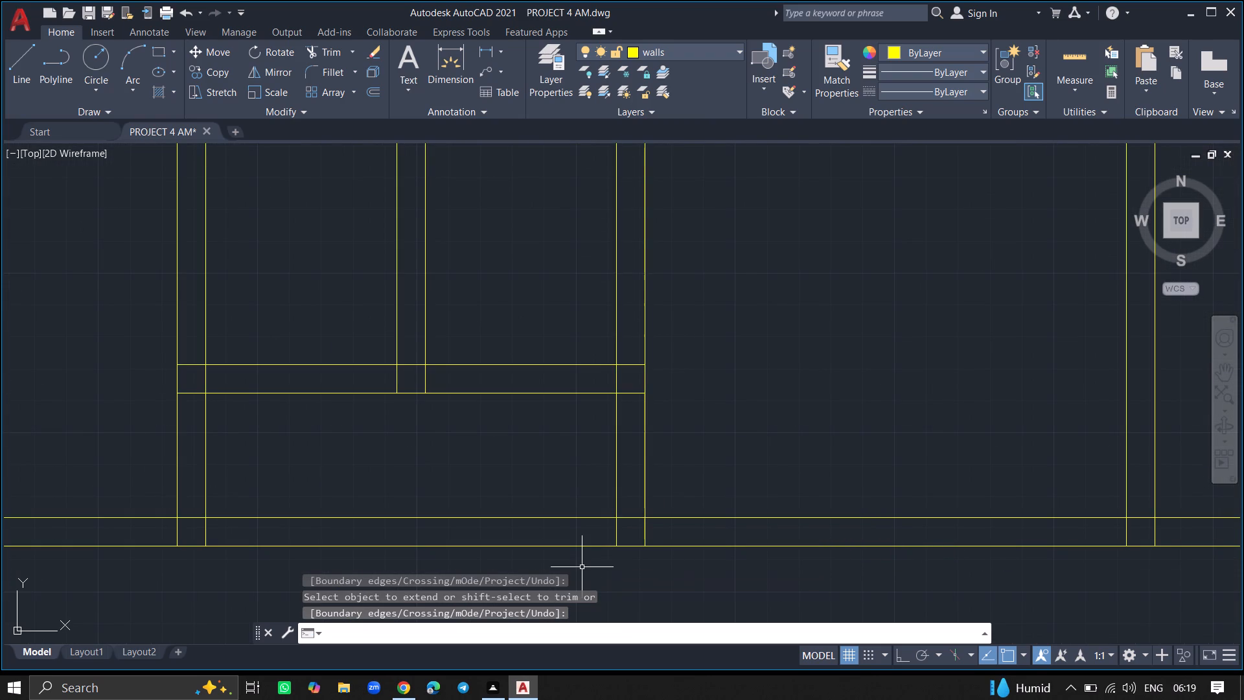
# Trim both horizontal wall lines below the two middle rooms, between the first room's right wall and the fourth room's left wall.
pyautogui.write('TRIM')
pyautogui.press('Return')
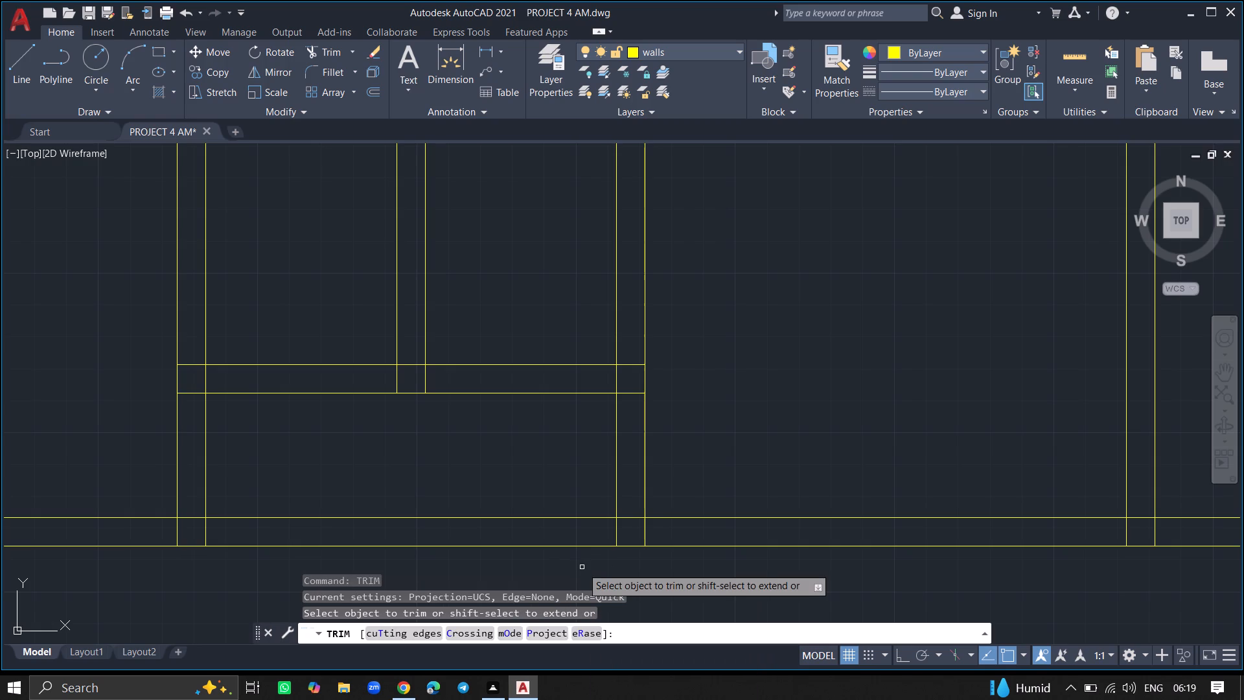
pyautogui.click(585, 548)
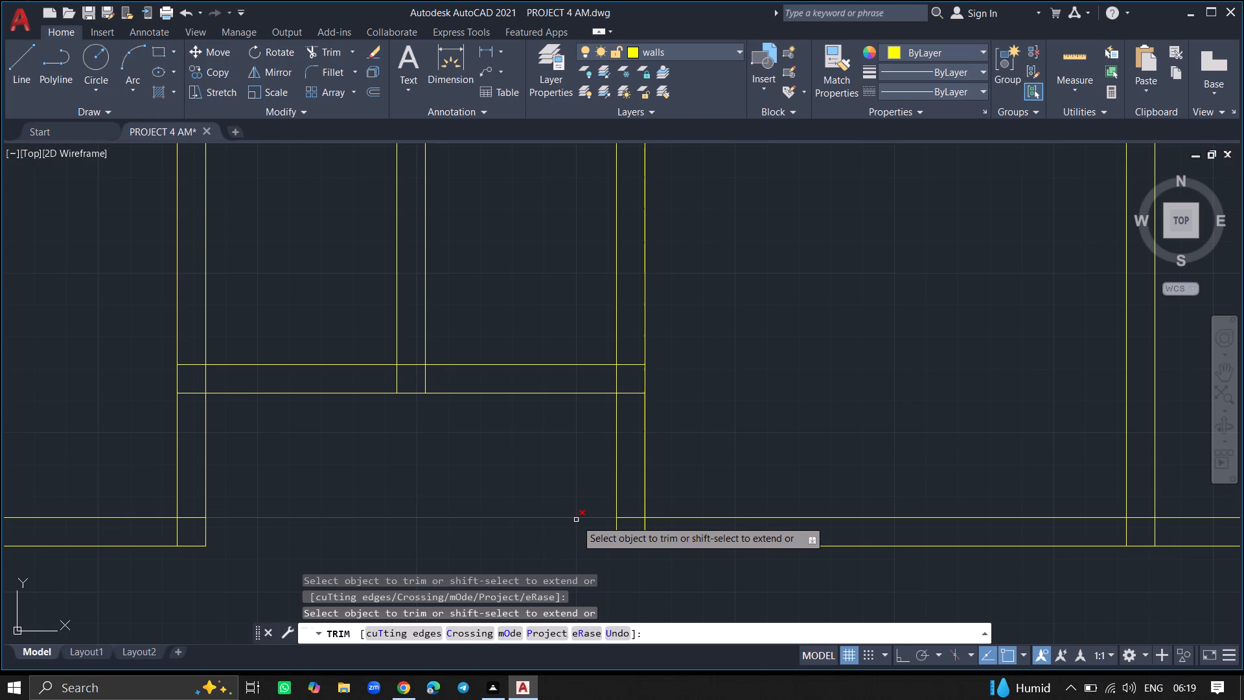
pyautogui.click(576, 520)
pyautogui.press('Return')
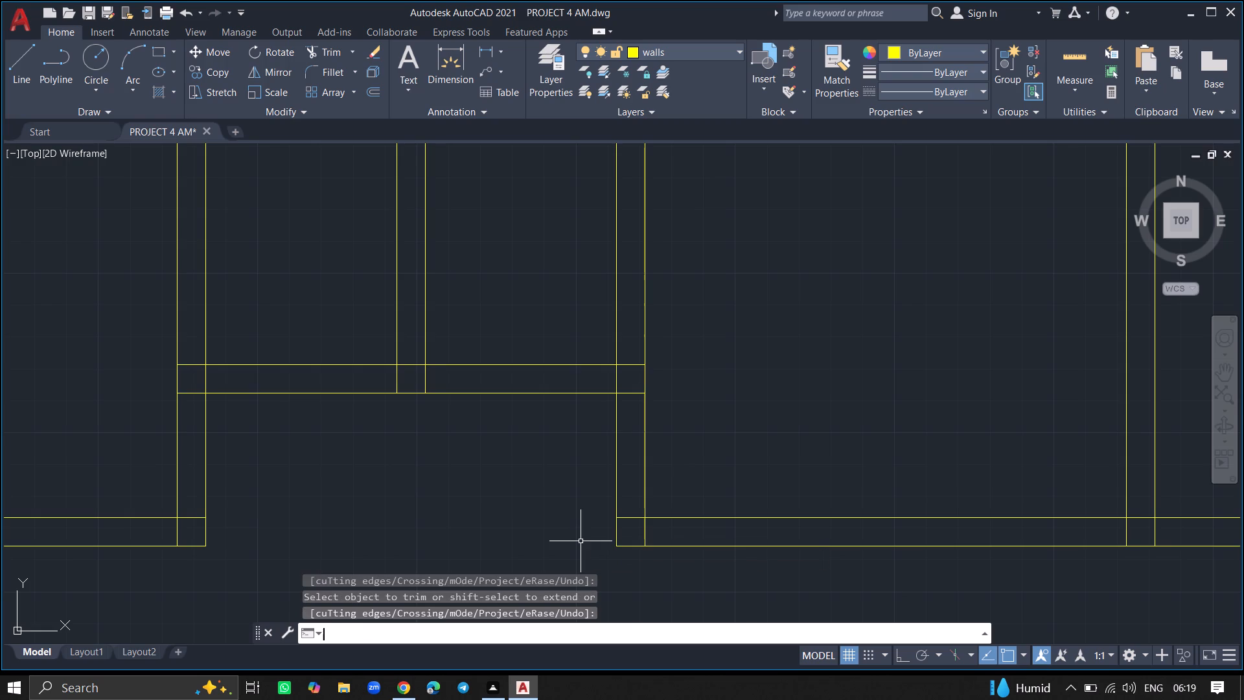
pyautogui.keyDown('ctrl'); pyautogui.scroll(-4, 581, 541); pyautogui.keyUp('ctrl')
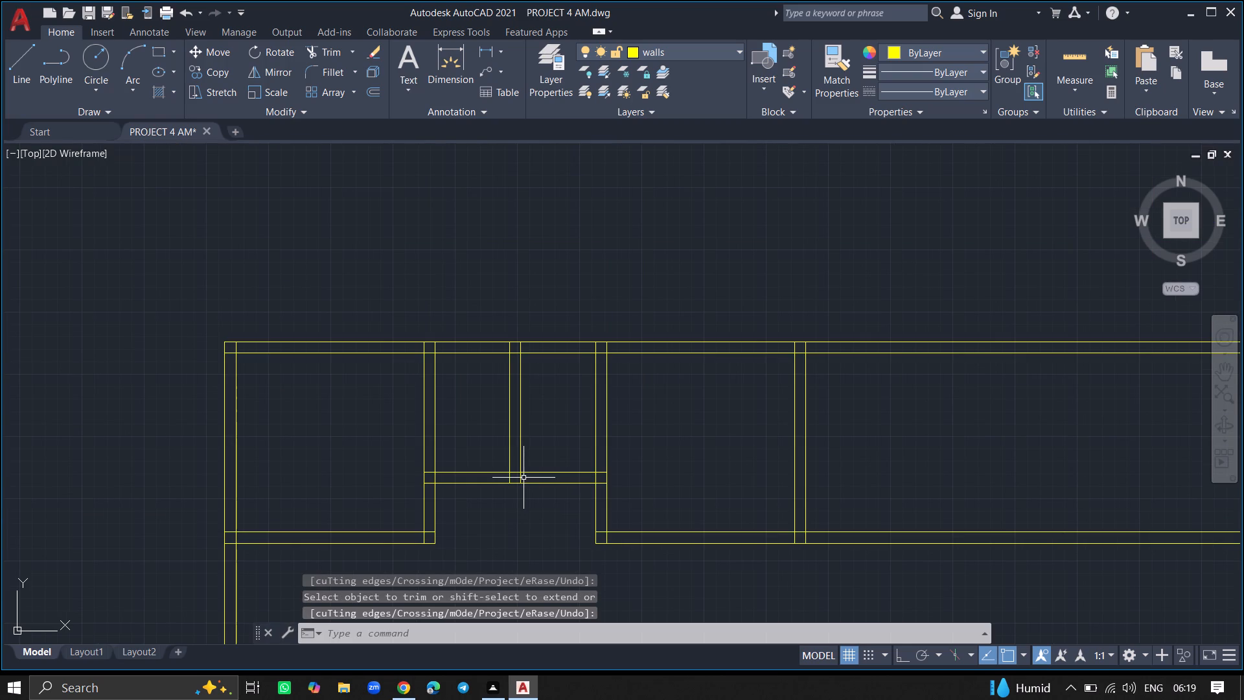